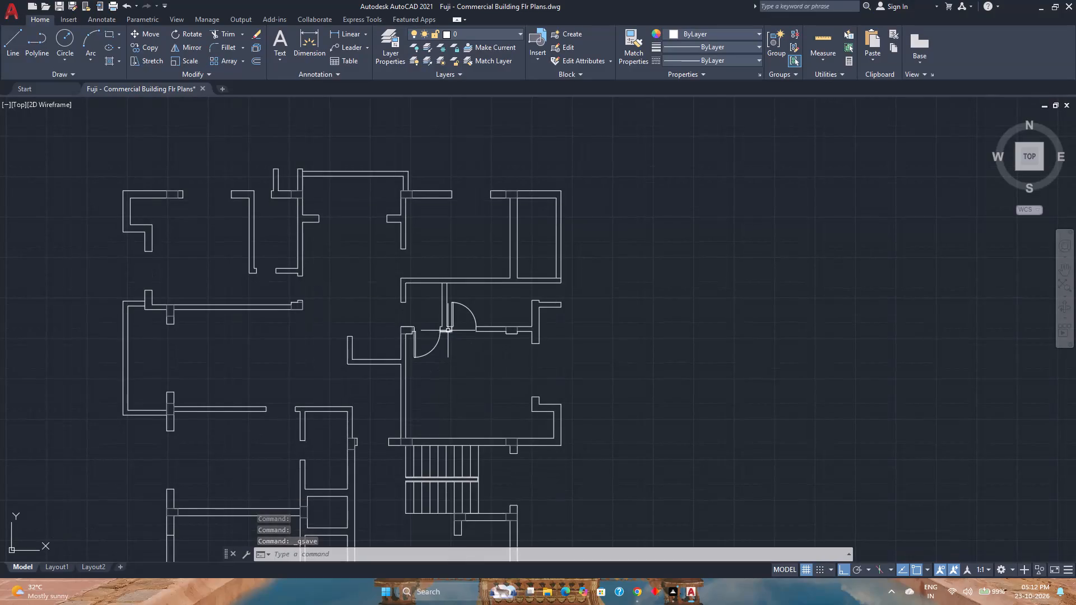
# Copy the upward-swinging door from its hinge point to the upper corner of the west jamb in the opening beside the staircase.
pyautogui.scroll(3, 461, 368)
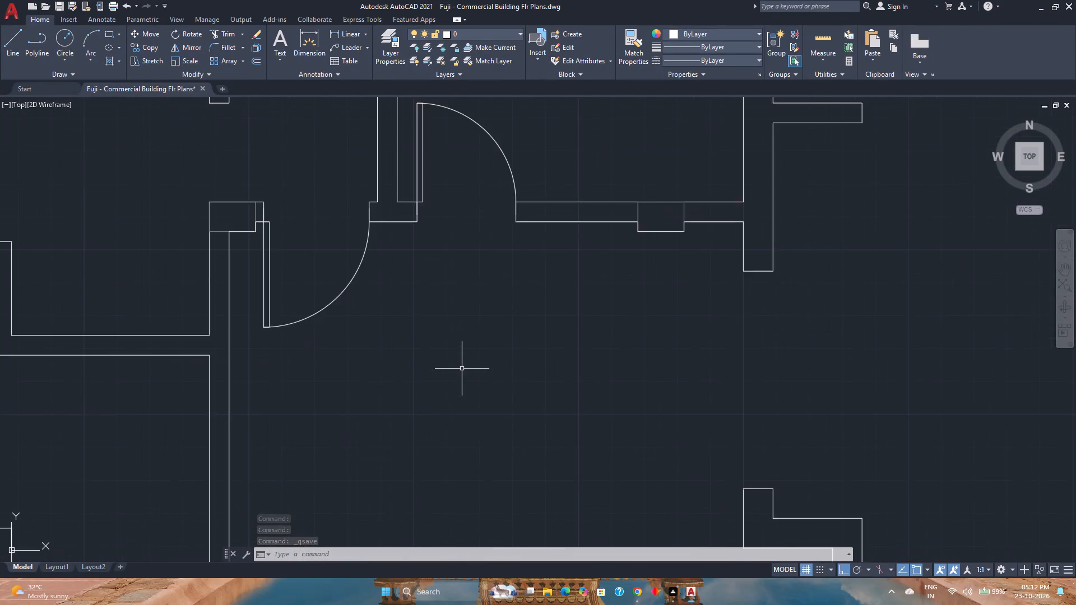
pyautogui.scroll(-3, 462, 369)
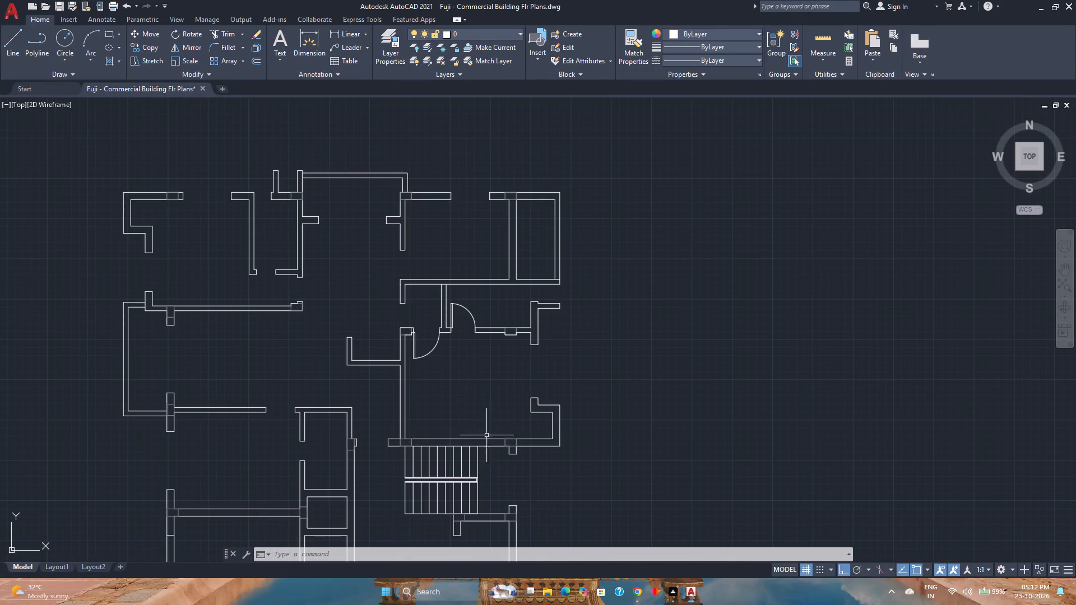
pyautogui.scroll(1, 452, 425)
pyautogui.moveTo(438, 411); pyautogui.dragTo(426, 346, button='middle')
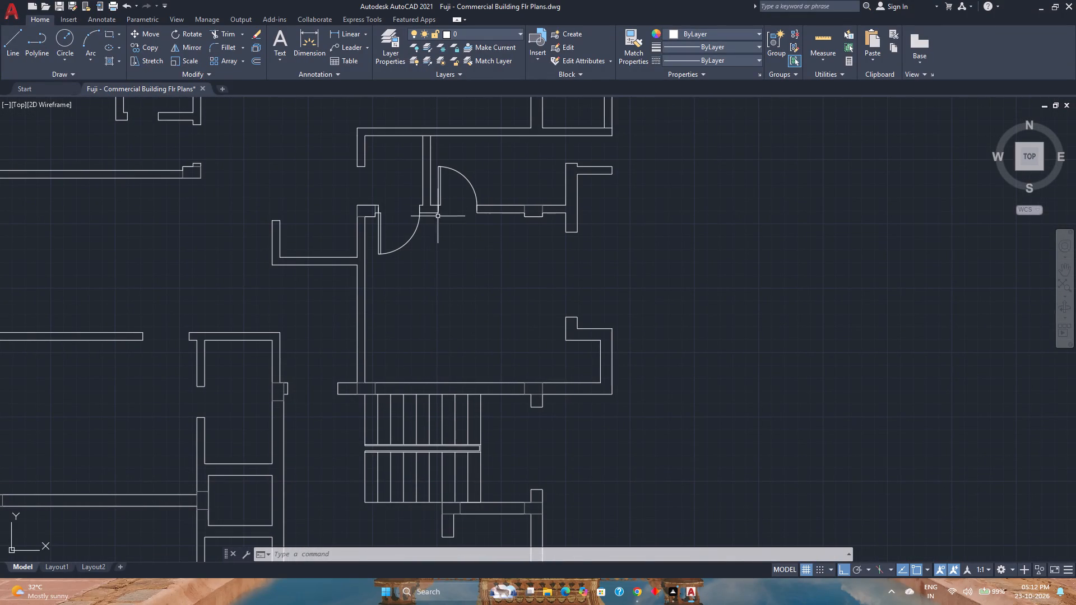
pyautogui.click(437, 192)
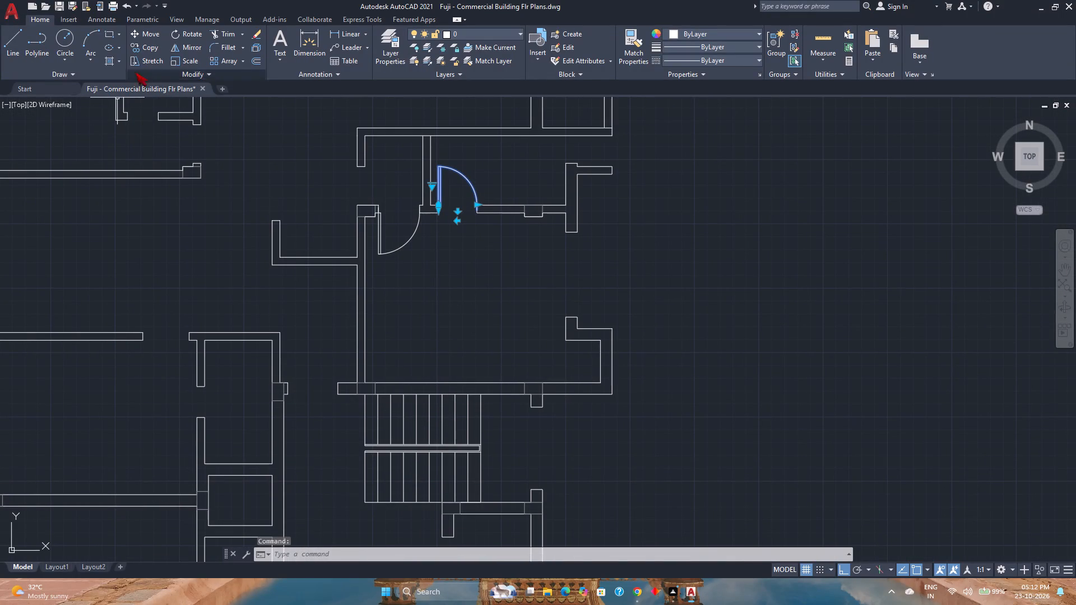
pyautogui.click(150, 50)
pyautogui.scroll(3, 421, 194)
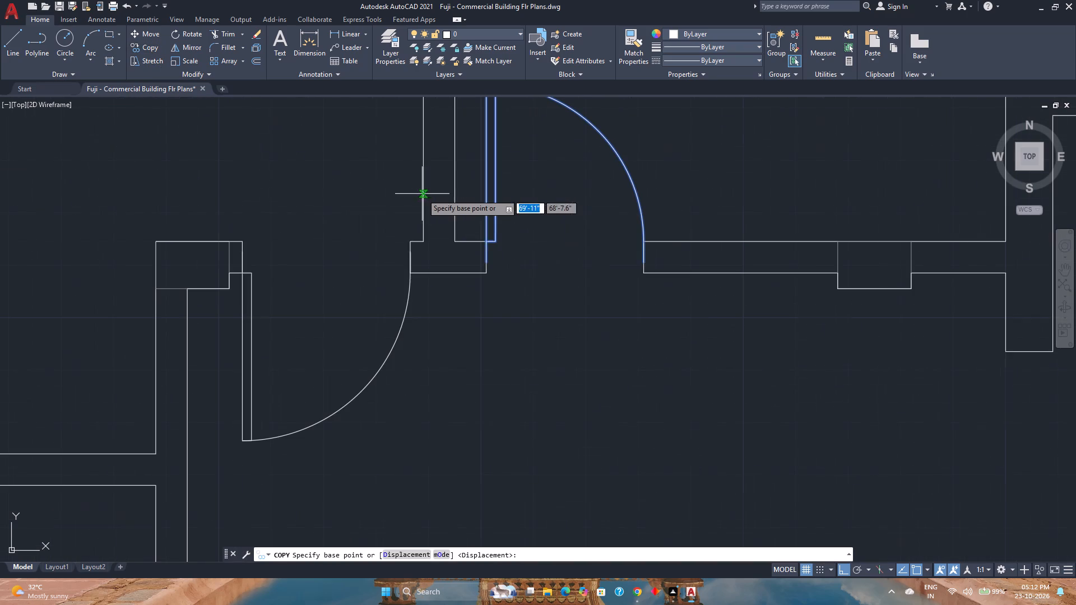
pyautogui.scroll(2, 477, 241)
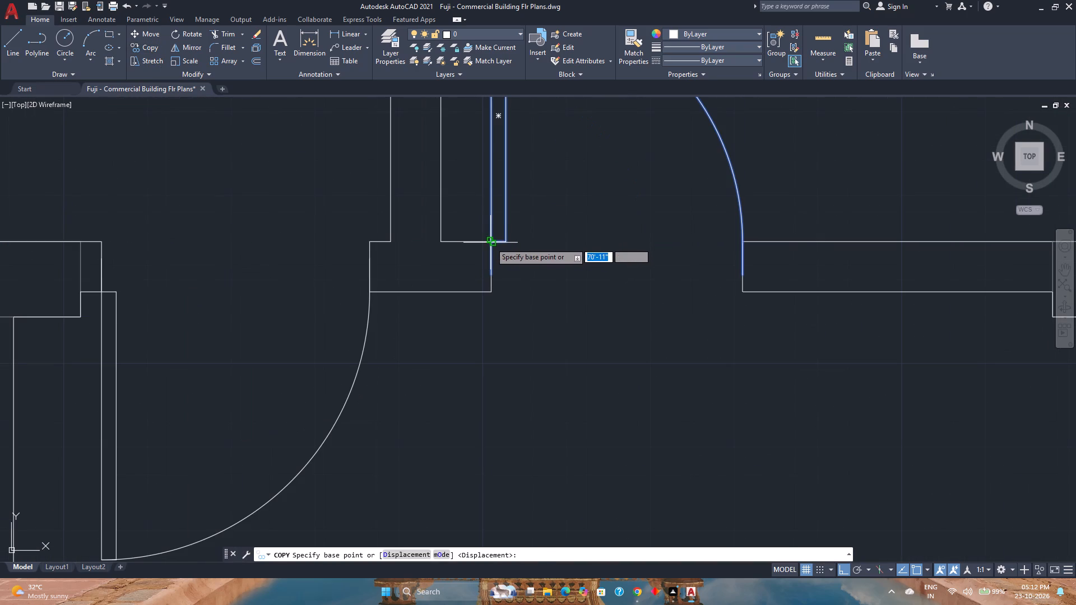
pyautogui.click(490, 243)
pyautogui.scroll(-8, 490, 243)
pyautogui.scroll(2, 449, 302)
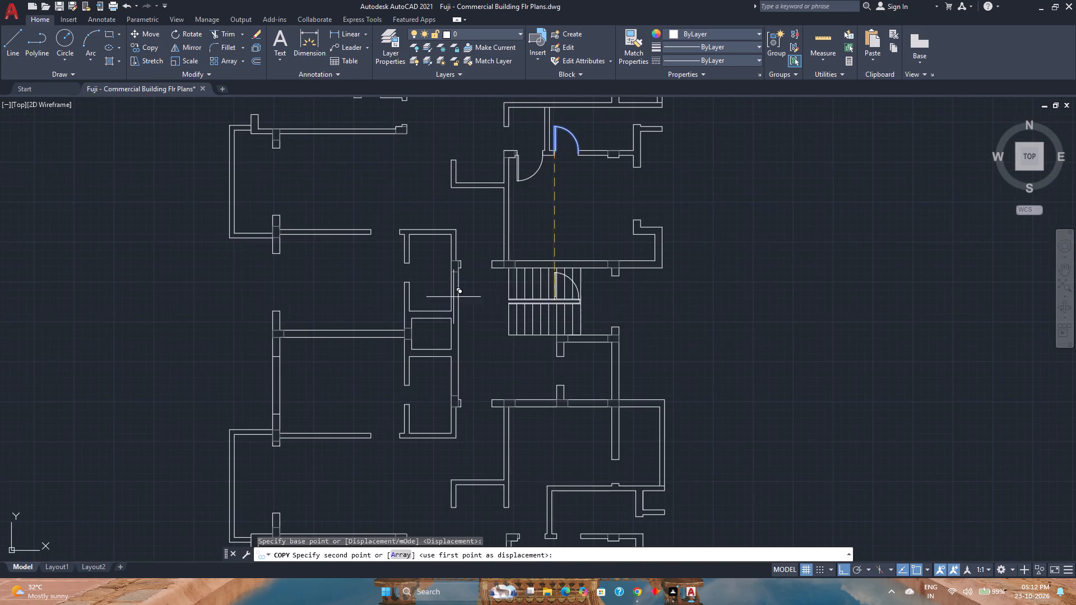
pyautogui.scroll(6, 470, 262)
pyautogui.click(282, 238)
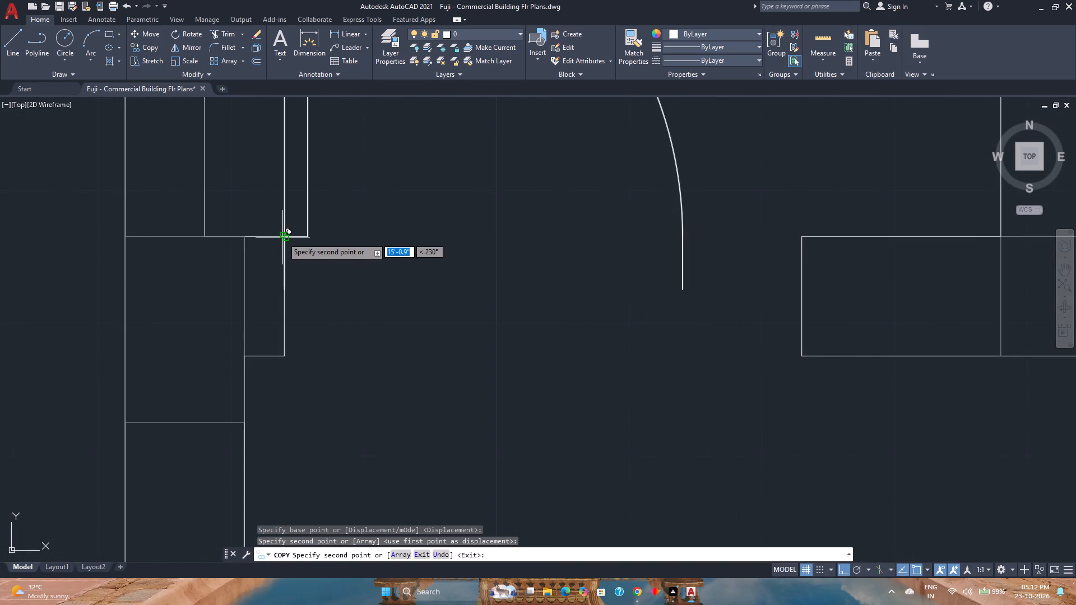
pyautogui.scroll(-3, 282, 238)
pyautogui.rightClick(334, 243)
pyautogui.click(352, 250)
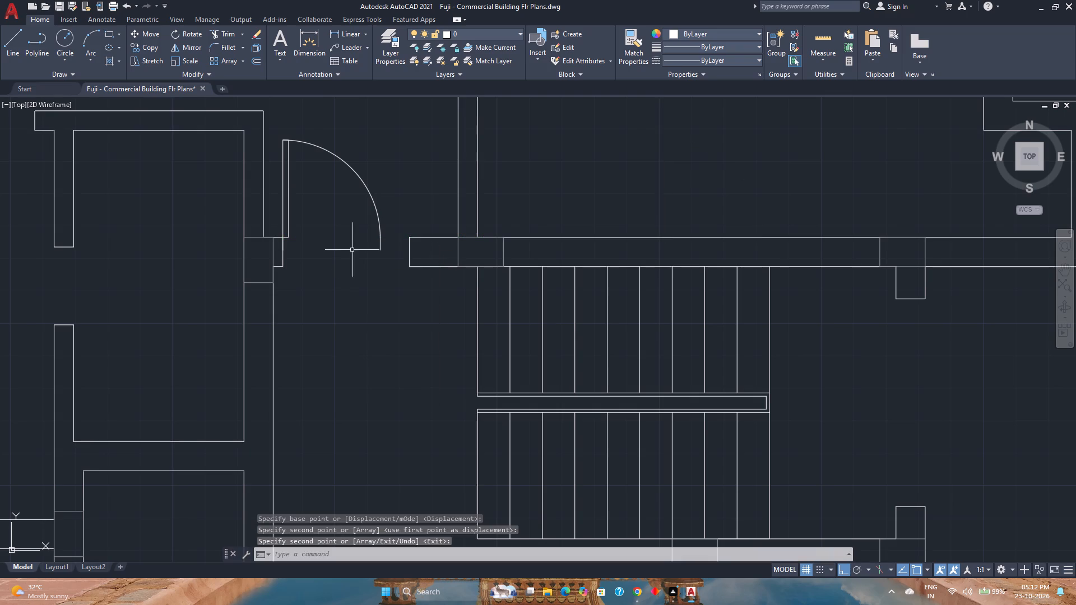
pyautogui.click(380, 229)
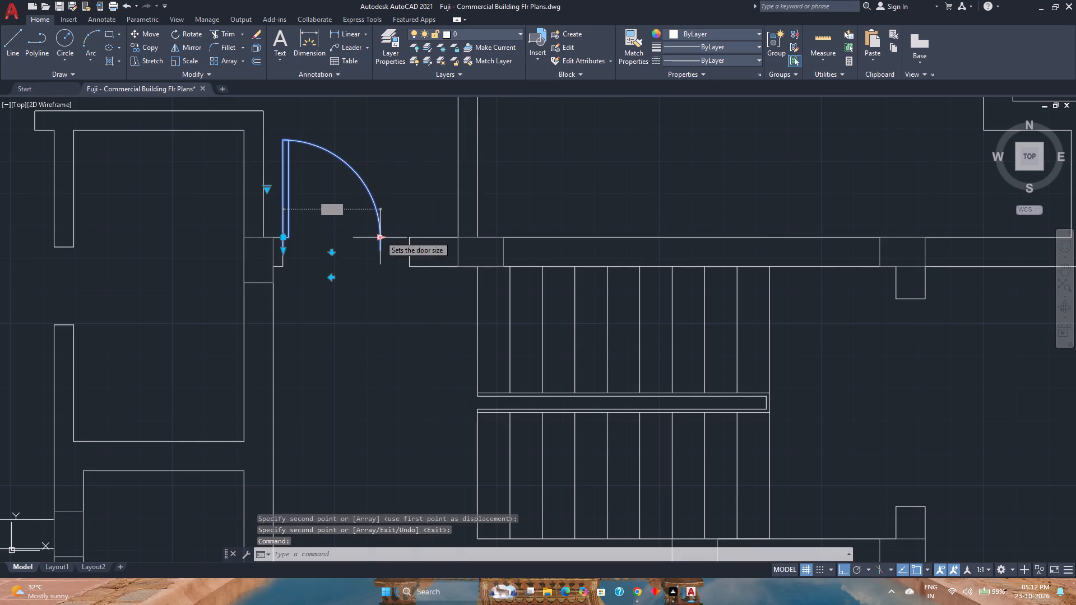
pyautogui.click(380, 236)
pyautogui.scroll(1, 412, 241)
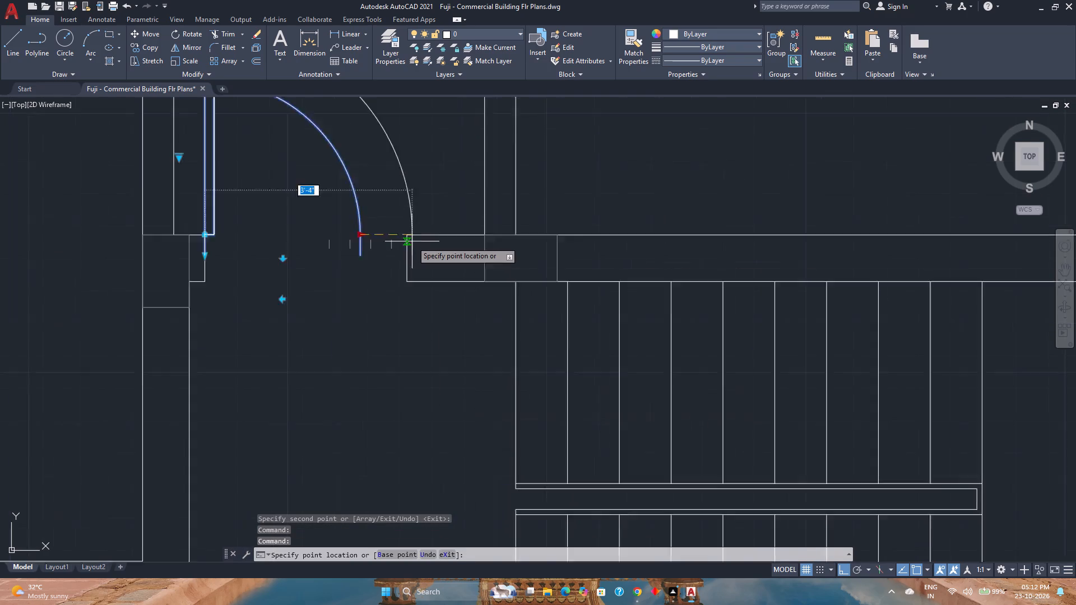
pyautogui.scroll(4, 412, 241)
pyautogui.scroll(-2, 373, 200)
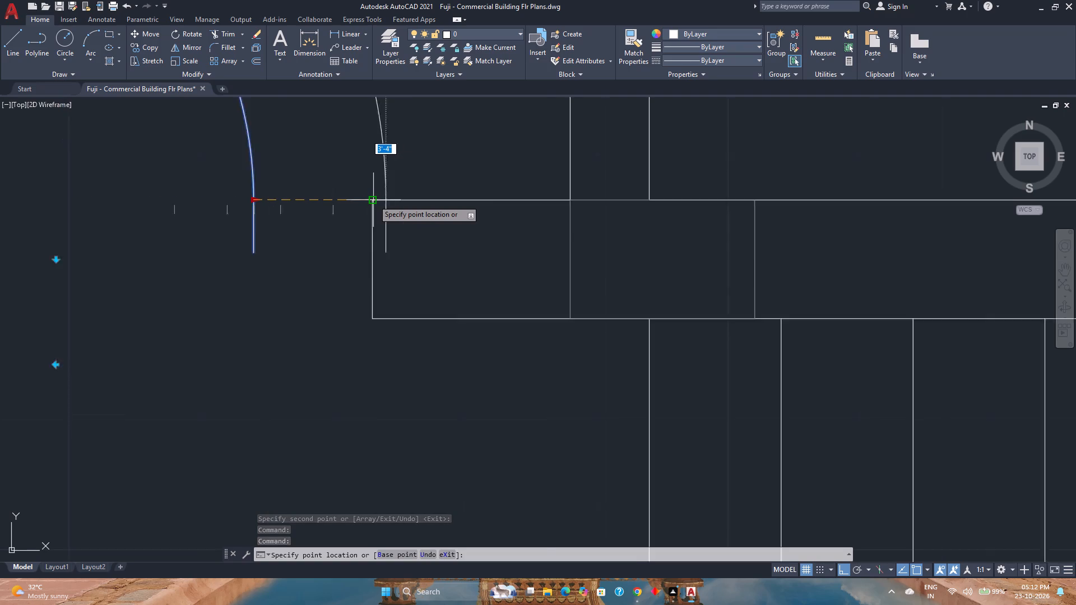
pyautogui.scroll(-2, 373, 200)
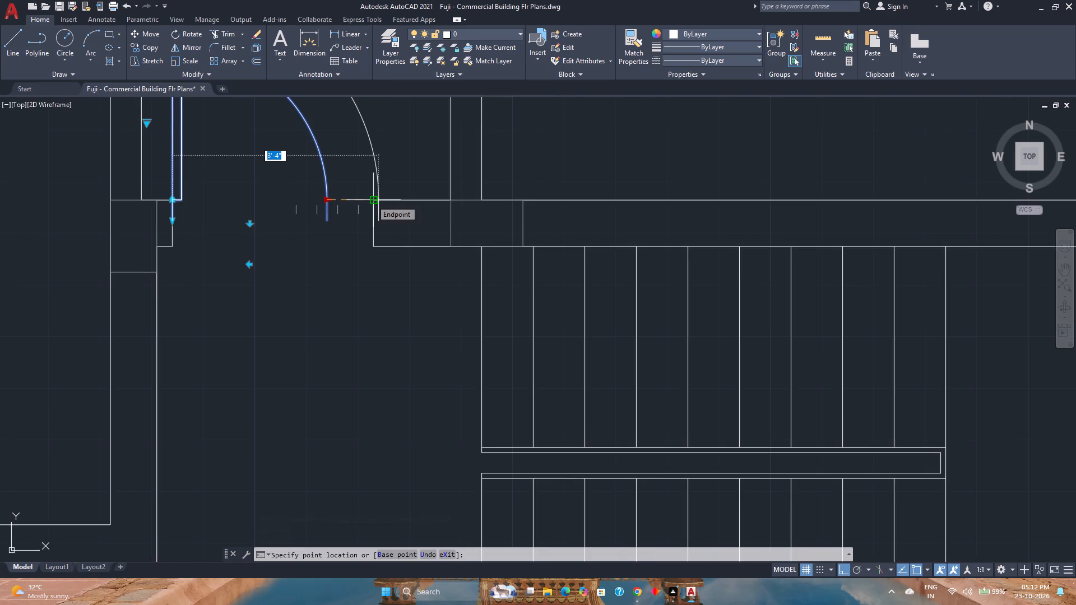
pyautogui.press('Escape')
# Resize the copied door beside the staircase to a width of 2'-4".
pyautogui.scroll(-2, 340, 252)
pyautogui.moveTo(340, 252); pyautogui.dragTo(378, 323, button='middle')
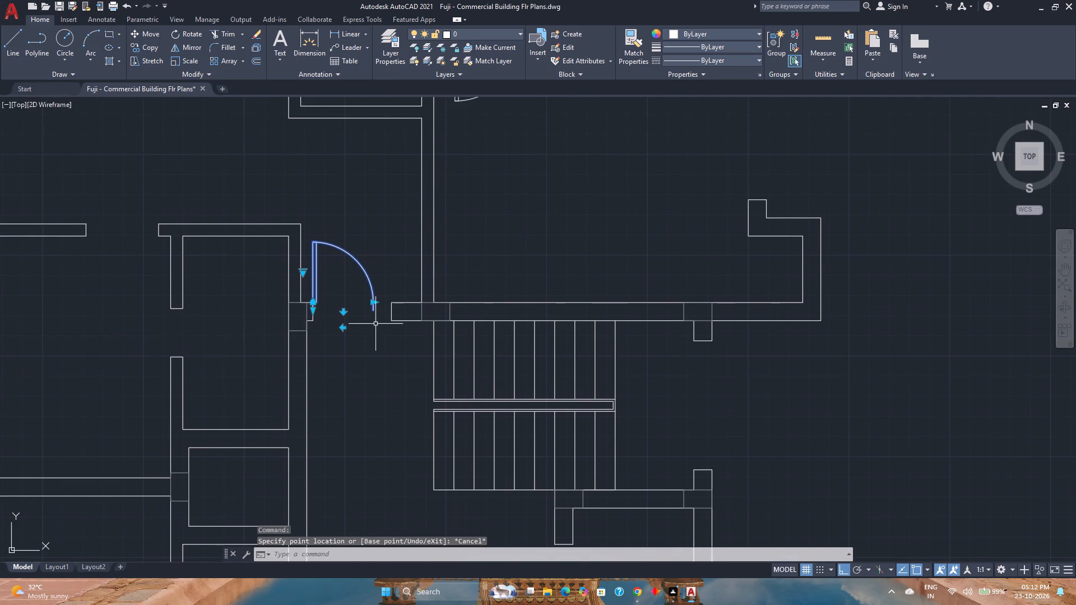
pyautogui.click(374, 302)
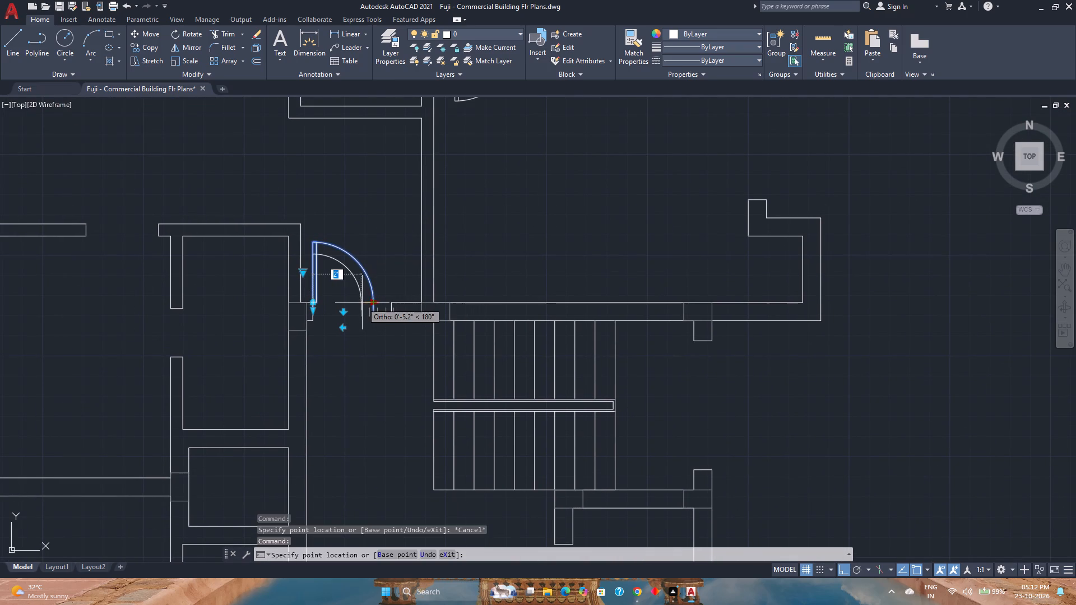
pyautogui.scroll(3, 362, 302)
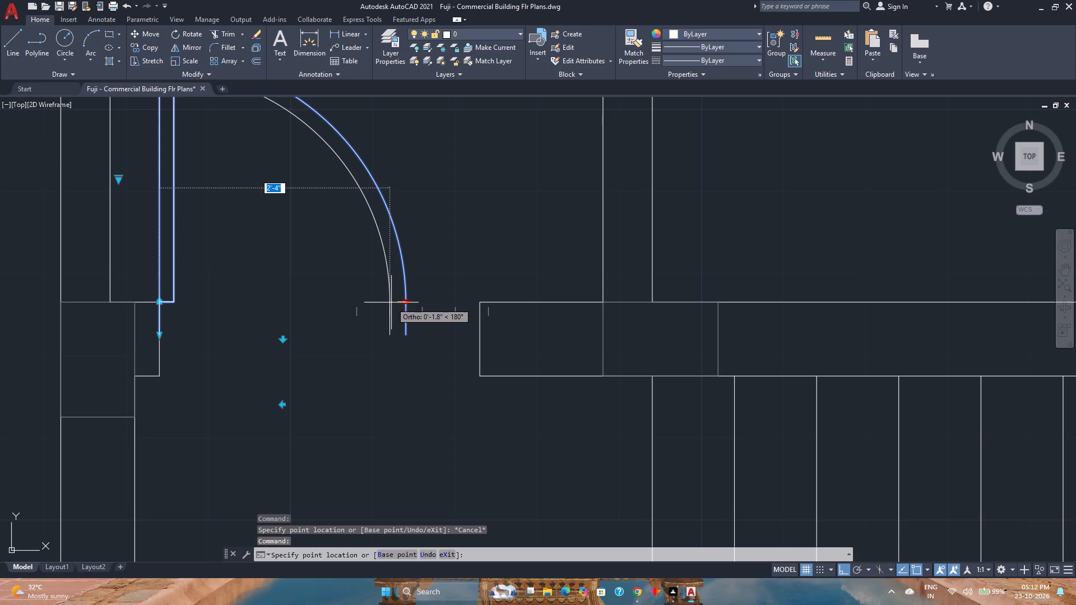
pyautogui.click(391, 302)
pyautogui.scroll(-2, 363, 314)
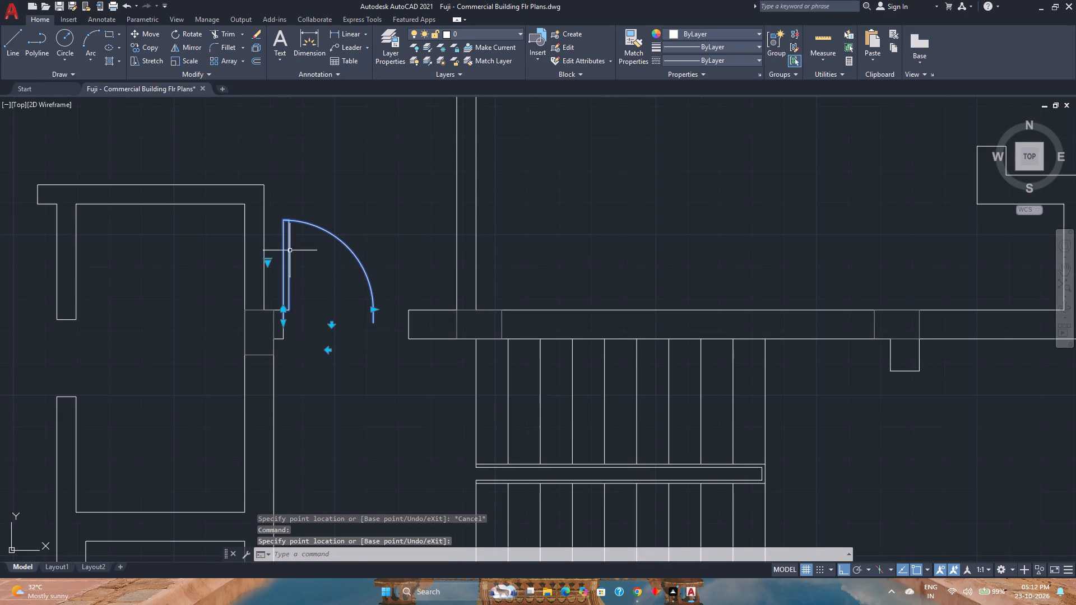
# Scale the door about its hinge point by reference, from its own width to the upper corner of the opposite jamb.
pyautogui.click(194, 61)
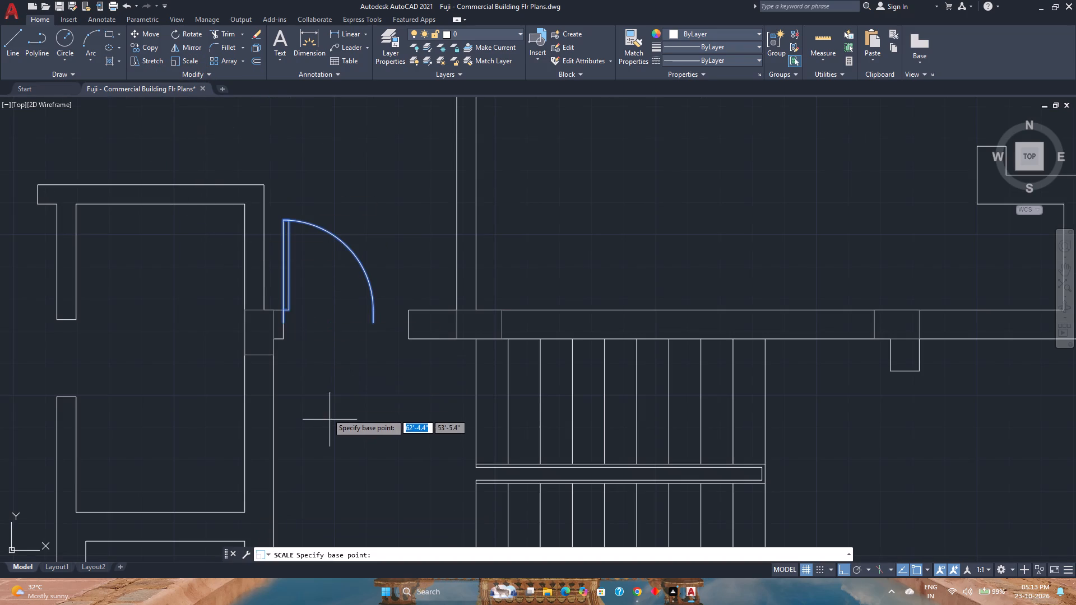
pyautogui.scroll(2, 284, 317)
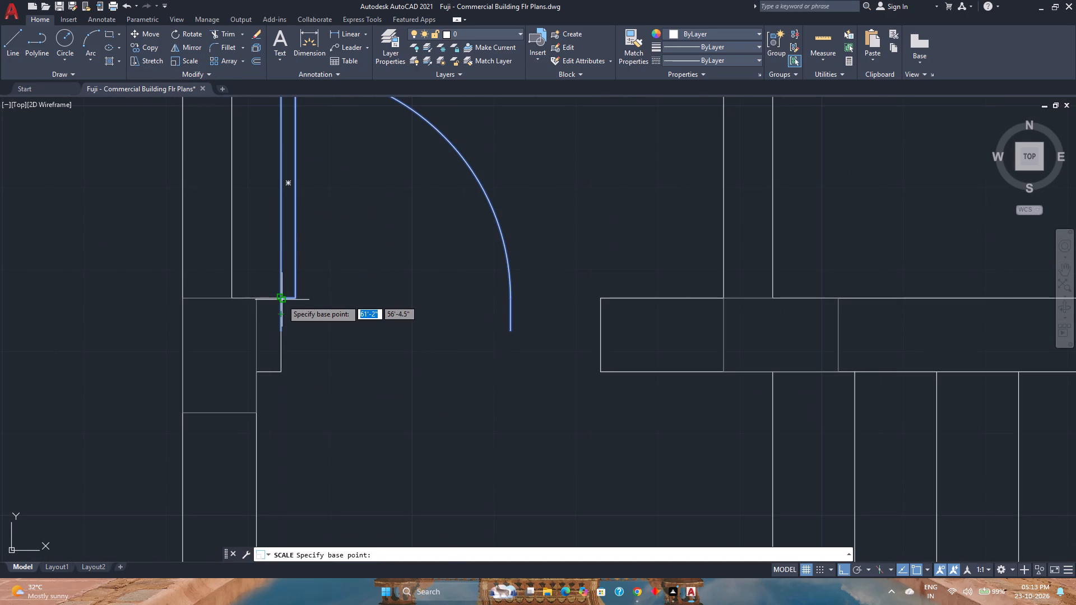
pyautogui.click(282, 300)
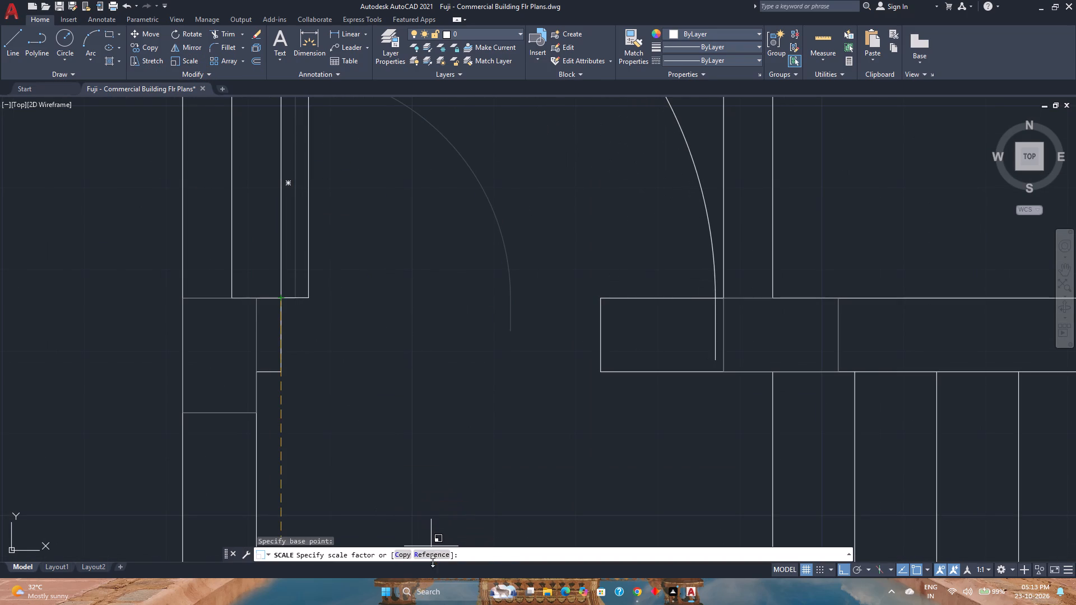
pyautogui.click(430, 555)
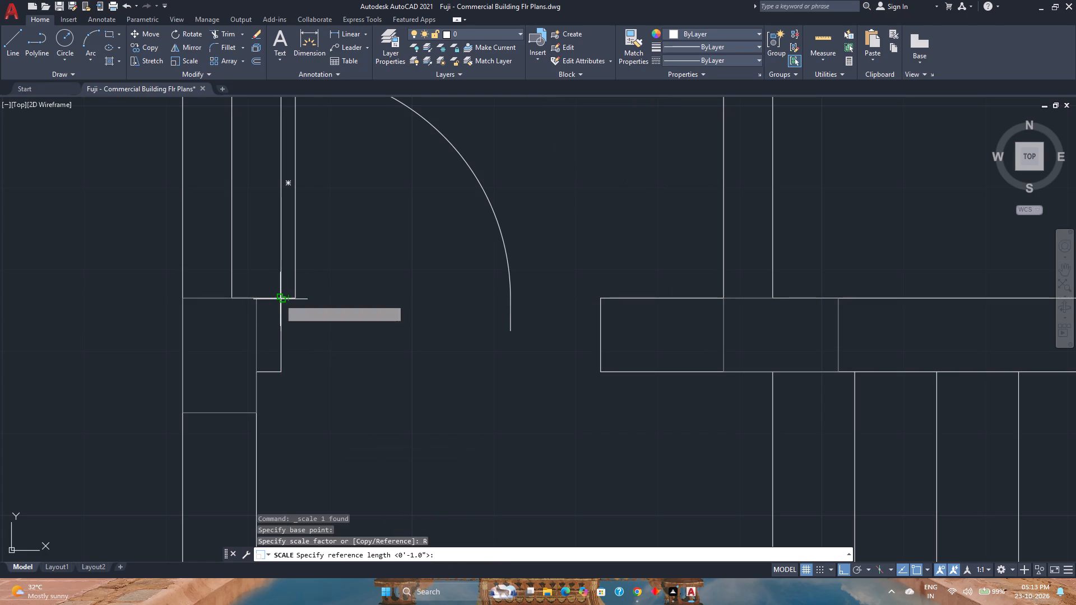
pyautogui.click(279, 299)
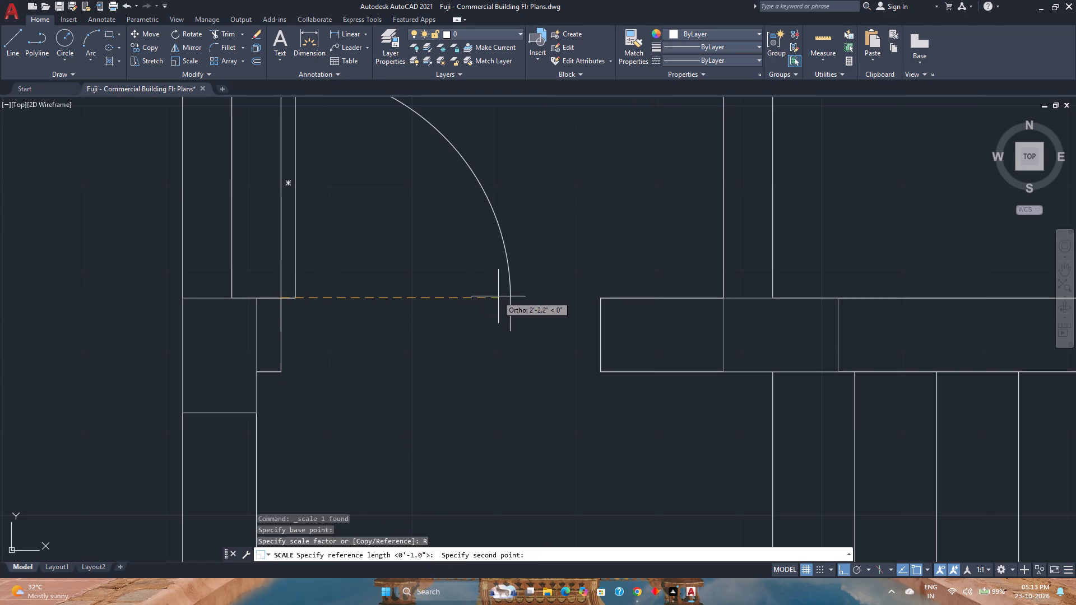
pyautogui.click(509, 299)
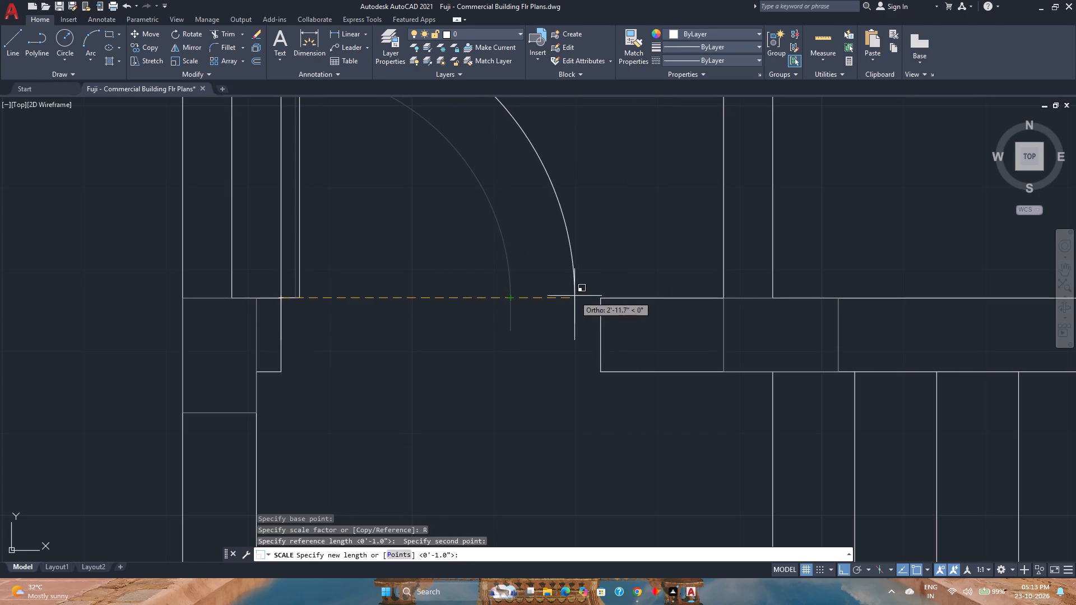
pyautogui.click(599, 299)
pyautogui.scroll(-1, 485, 354)
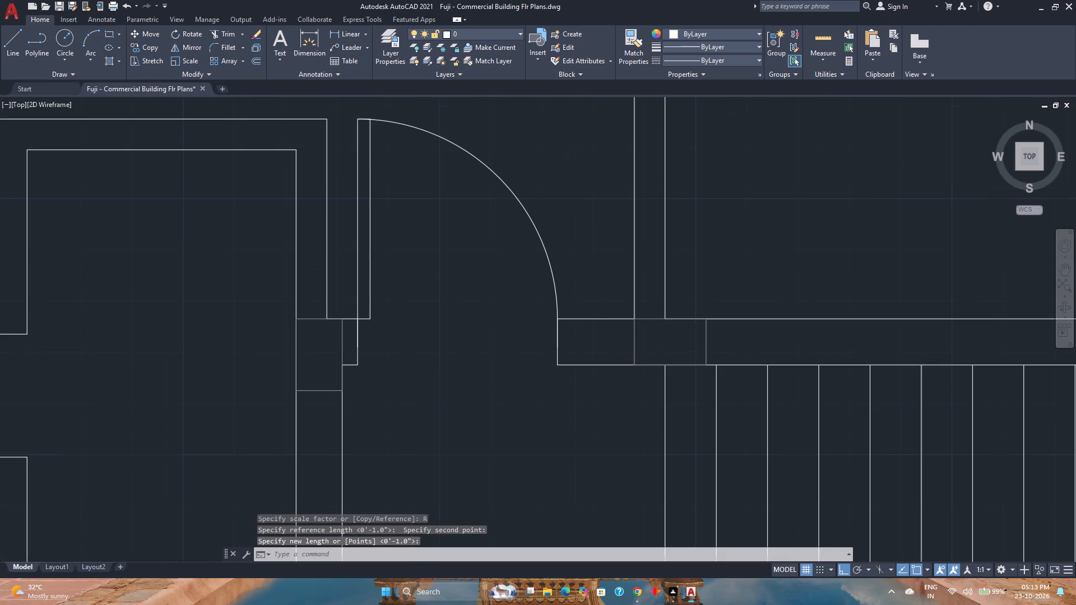
# Quick-measure the distances across the rooms around the newly fitted door.
pyautogui.scroll(-3, 485, 354)
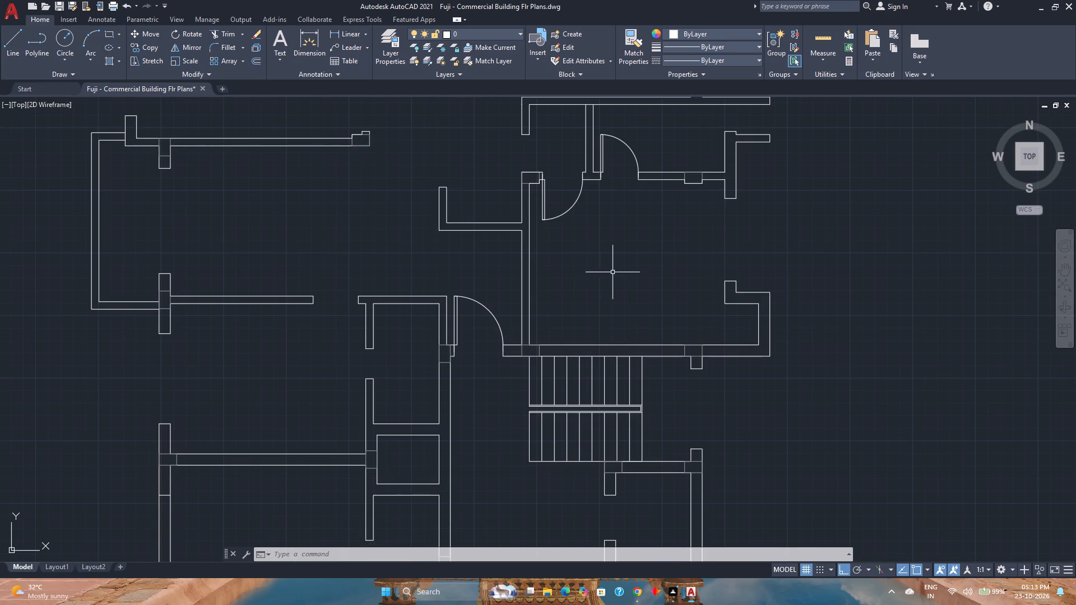
pyautogui.click(823, 42)
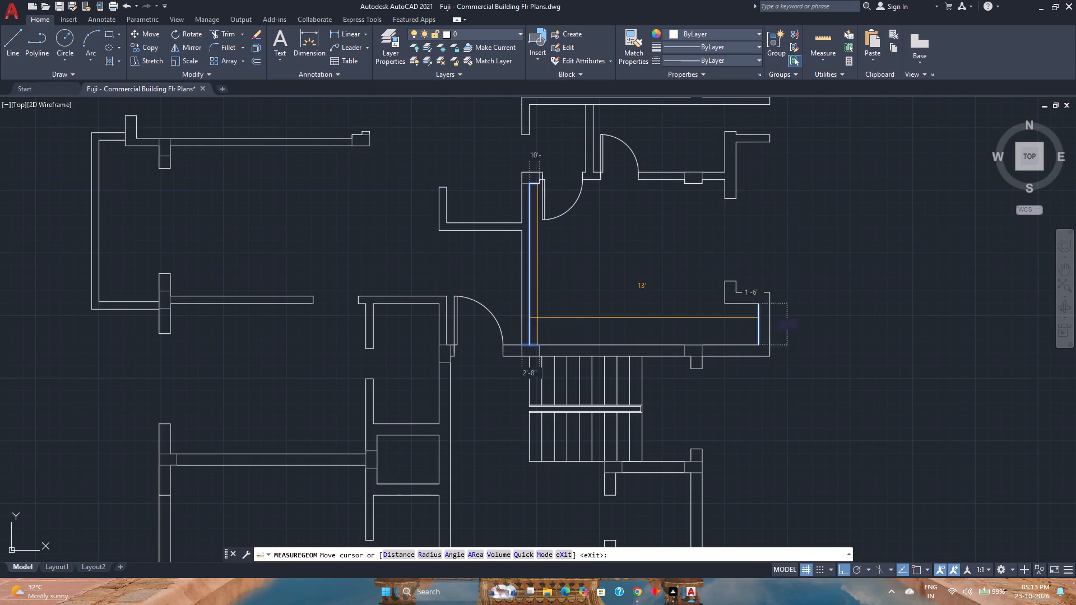
pyautogui.rightClick(399, 247)
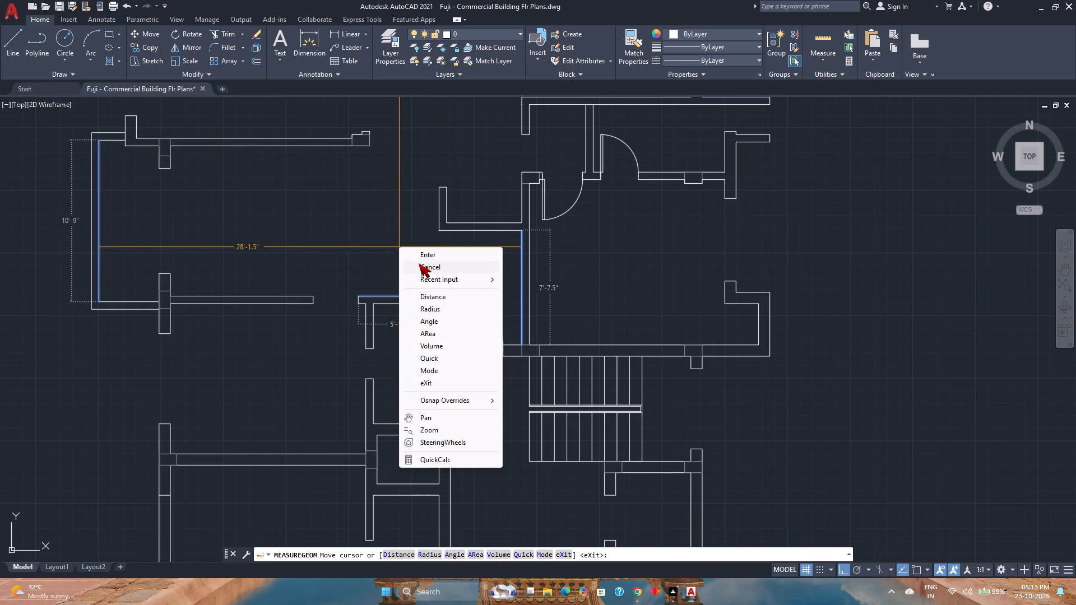
pyautogui.click(429, 254)
# Copy the door beside the staircase from the lower end of its hinge-side frame line to the matching point in the opening south of the staircase.
pyautogui.click(467, 317)
pyautogui.click(456, 314)
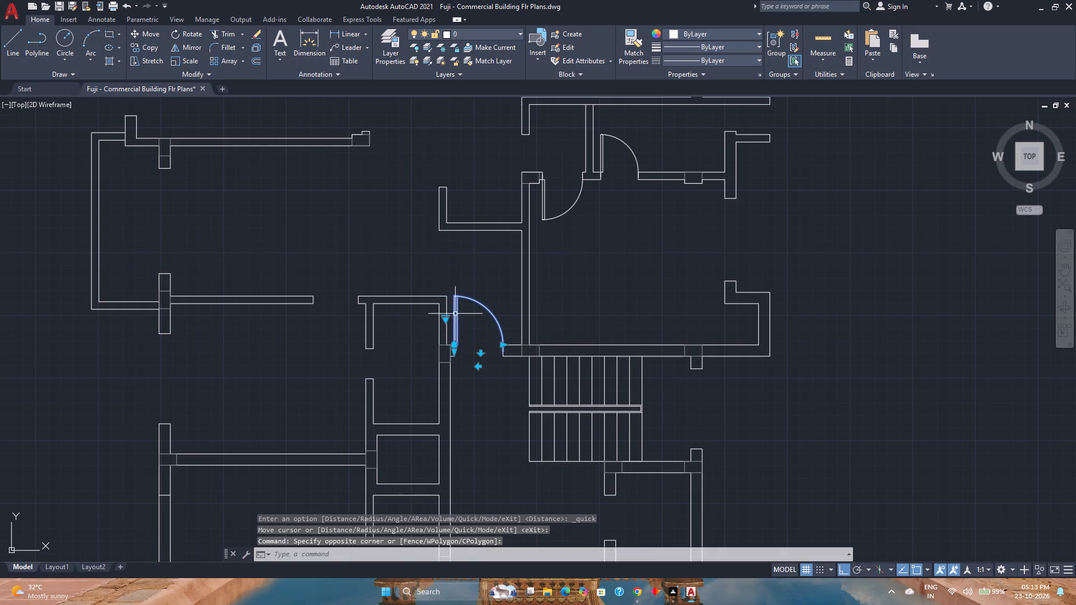
pyautogui.click(151, 50)
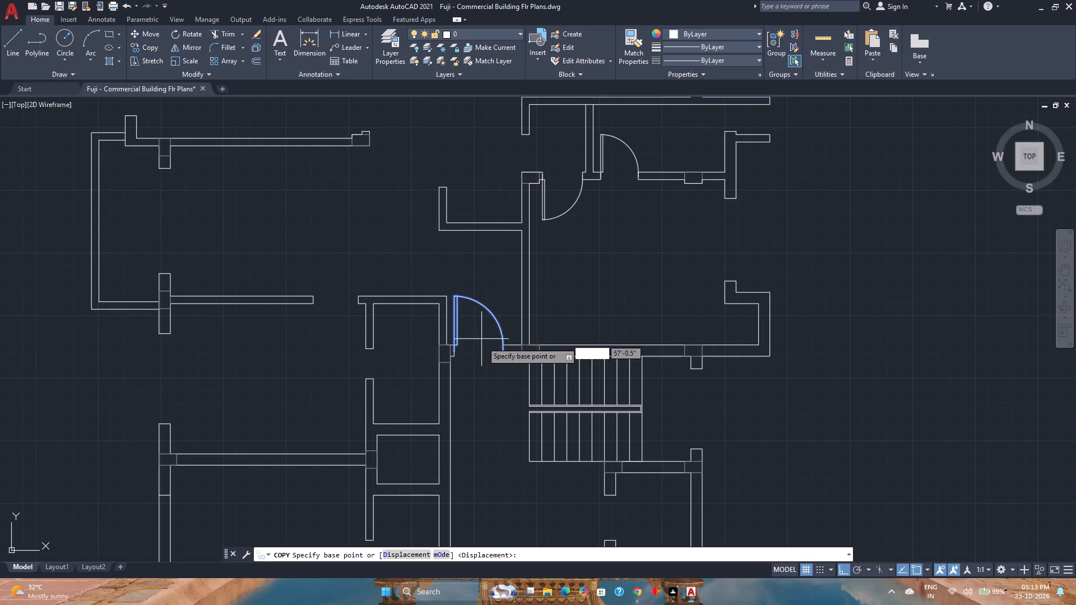
pyautogui.scroll(3, 481, 350)
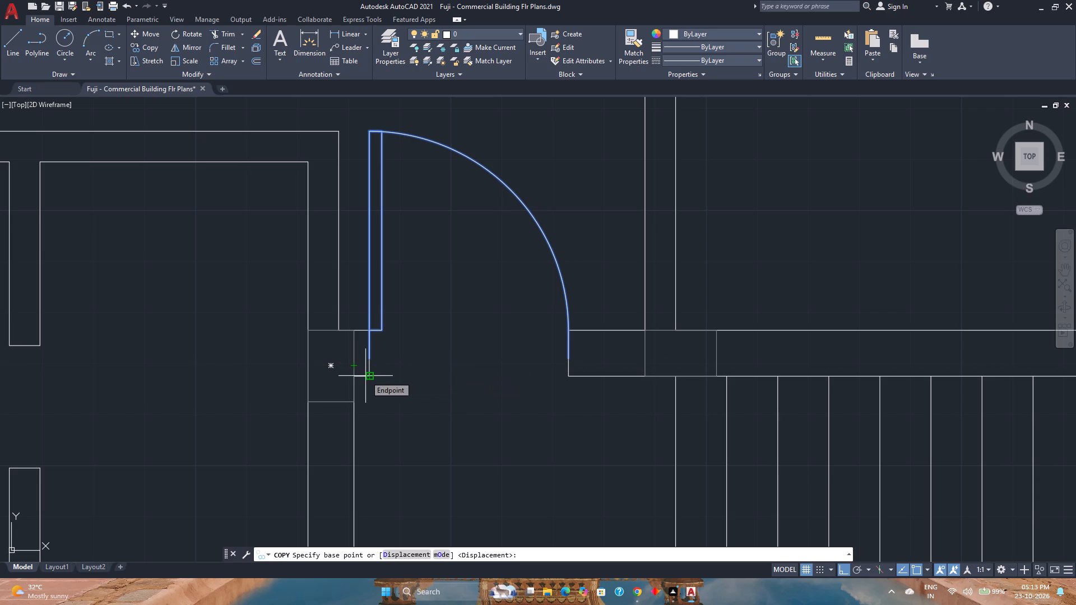
pyautogui.scroll(3, 368, 357)
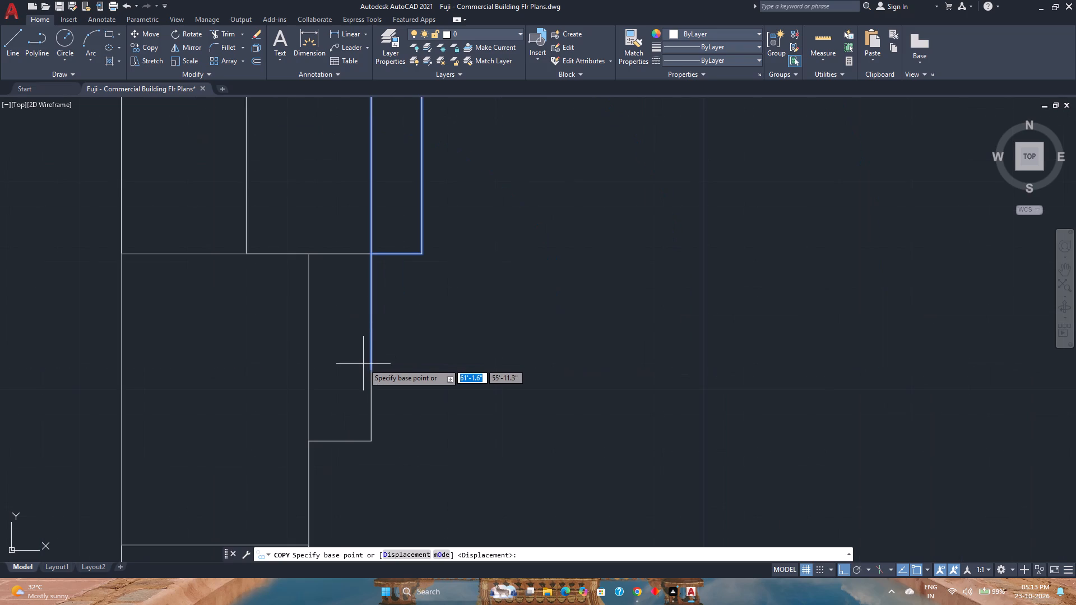
pyautogui.click(370, 370)
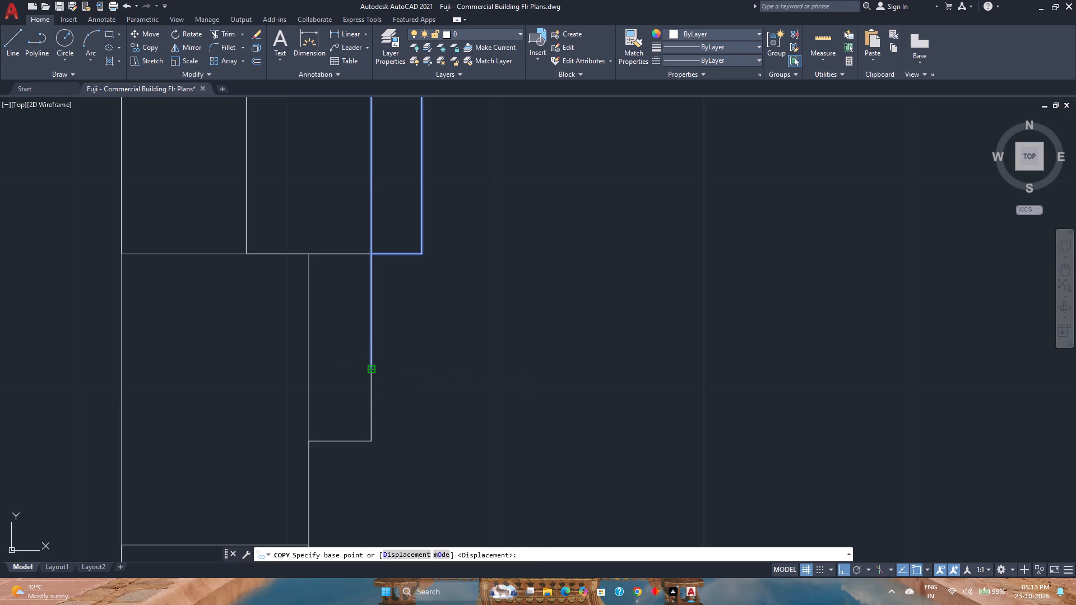
pyautogui.scroll(-8, 370, 370)
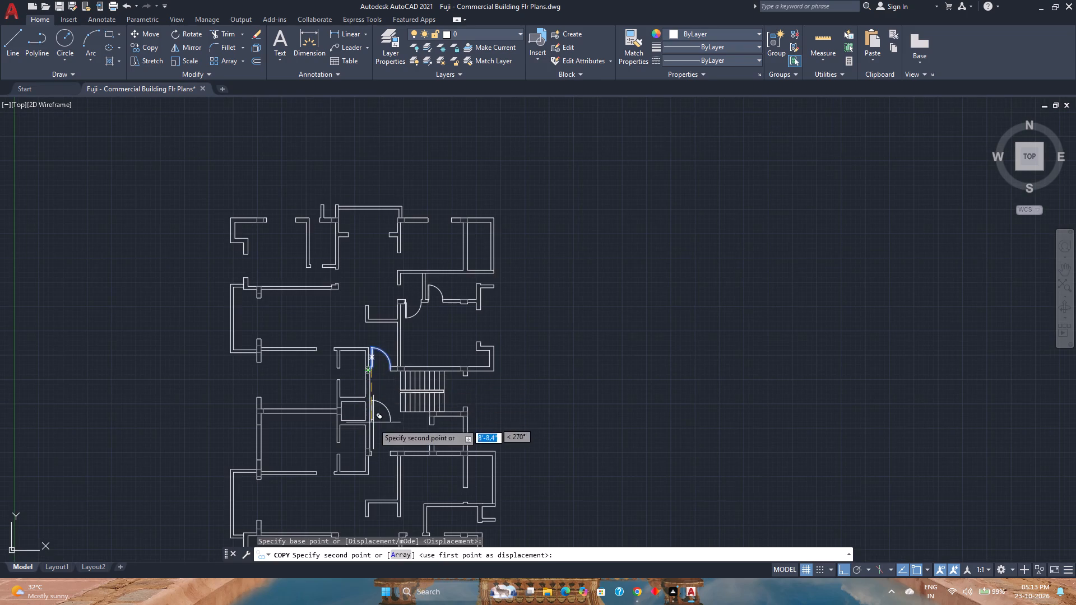
pyautogui.scroll(3, 371, 443)
pyautogui.scroll(4, 368, 493)
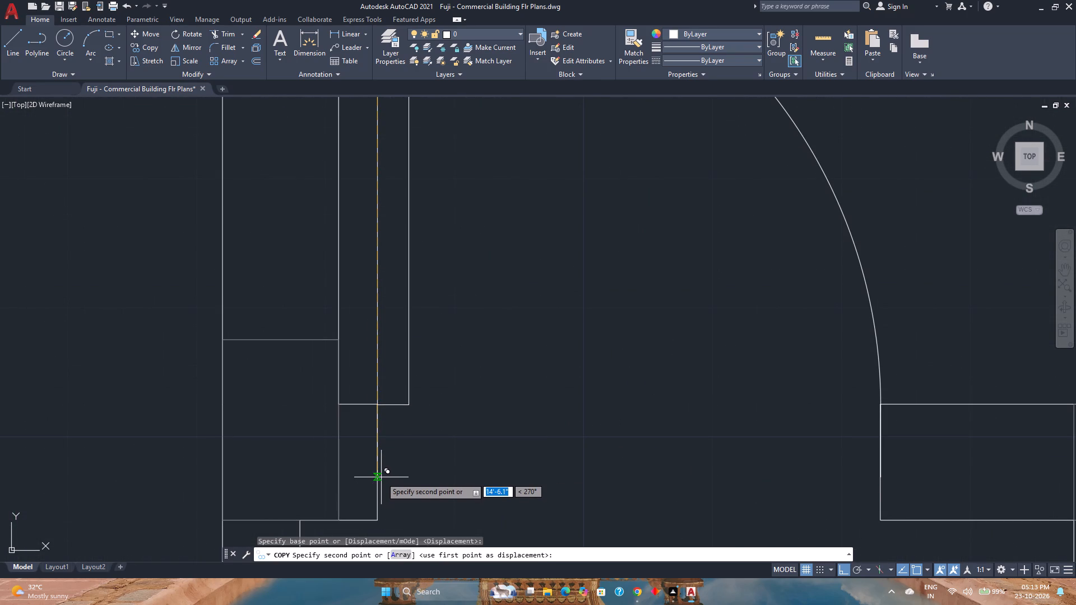
pyautogui.click(381, 477)
pyautogui.rightClick(496, 389)
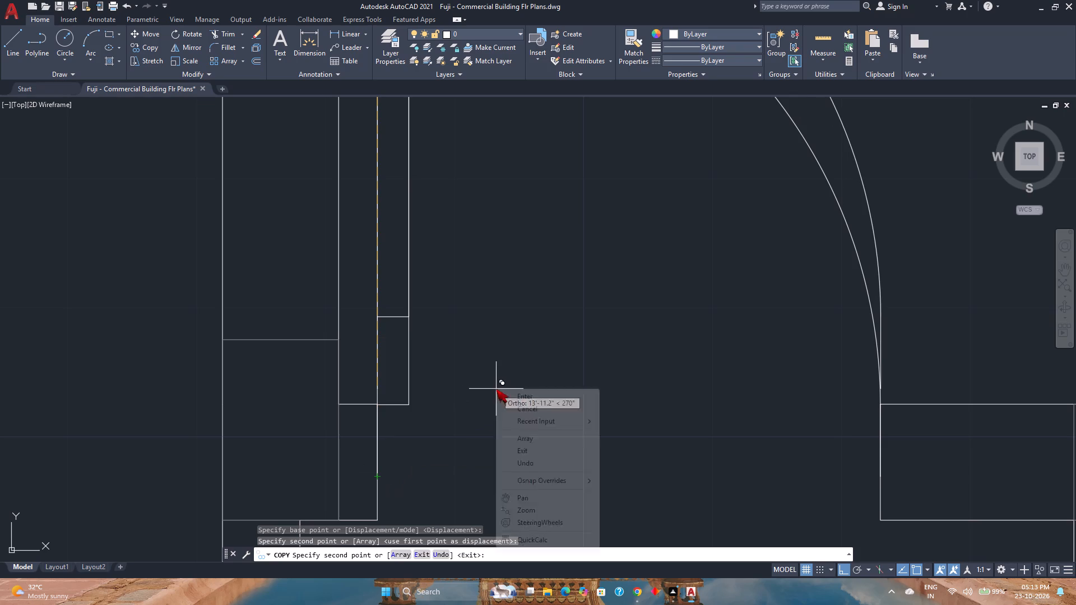
pyautogui.click(517, 397)
# Flip the copied door south of the staircase so that it swings downward.
pyautogui.click(425, 352)
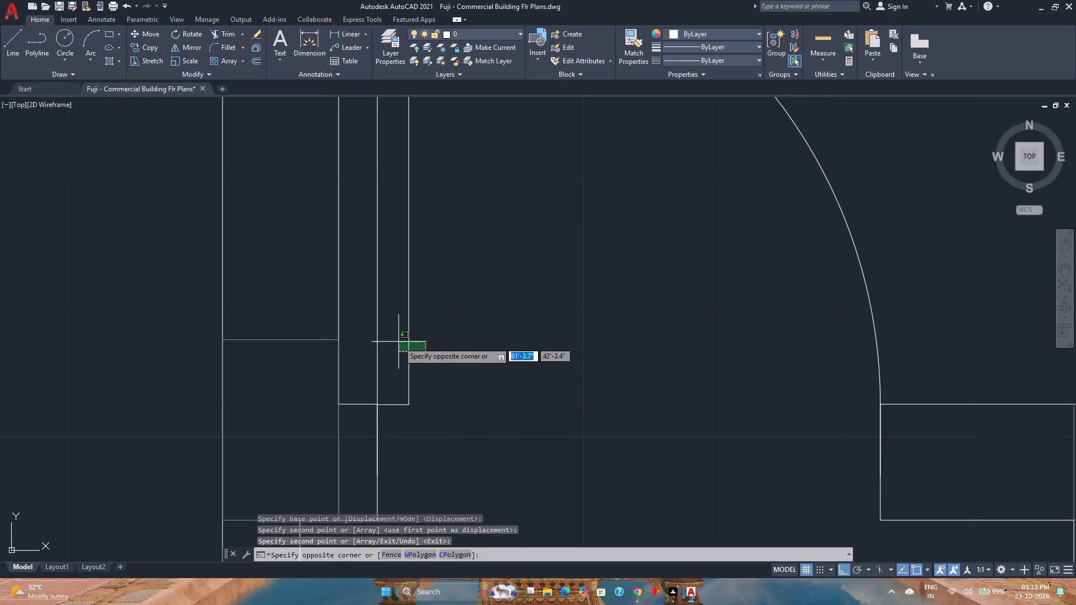
pyautogui.click(398, 342)
pyautogui.scroll(-3, 469, 369)
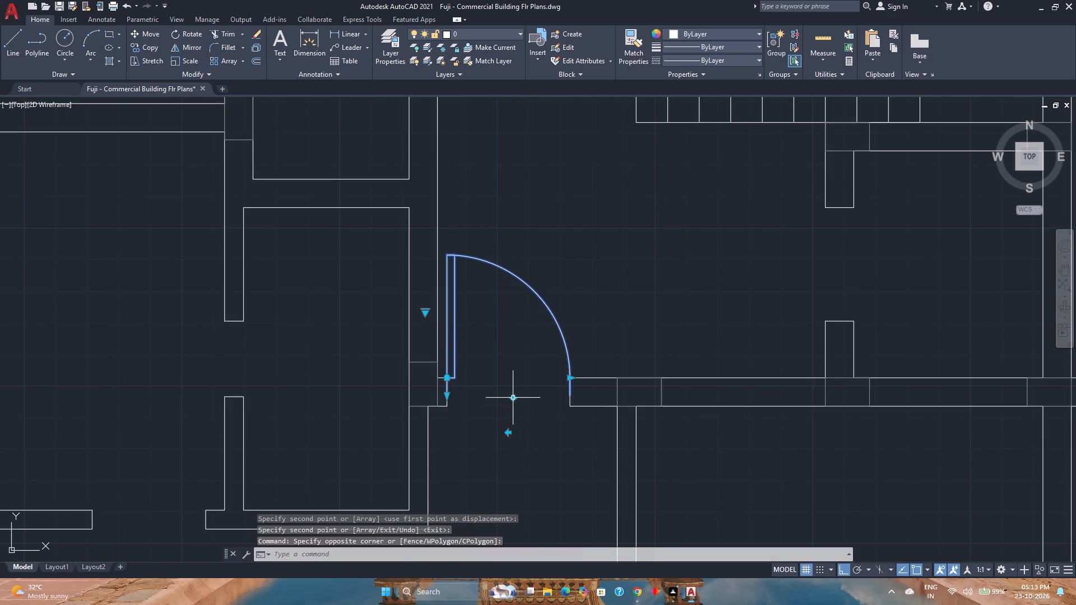
pyautogui.click(514, 399)
# Move the flipped door from its hinge point to the lower corner of the opening's west jamb.
pyautogui.scroll(2, 467, 412)
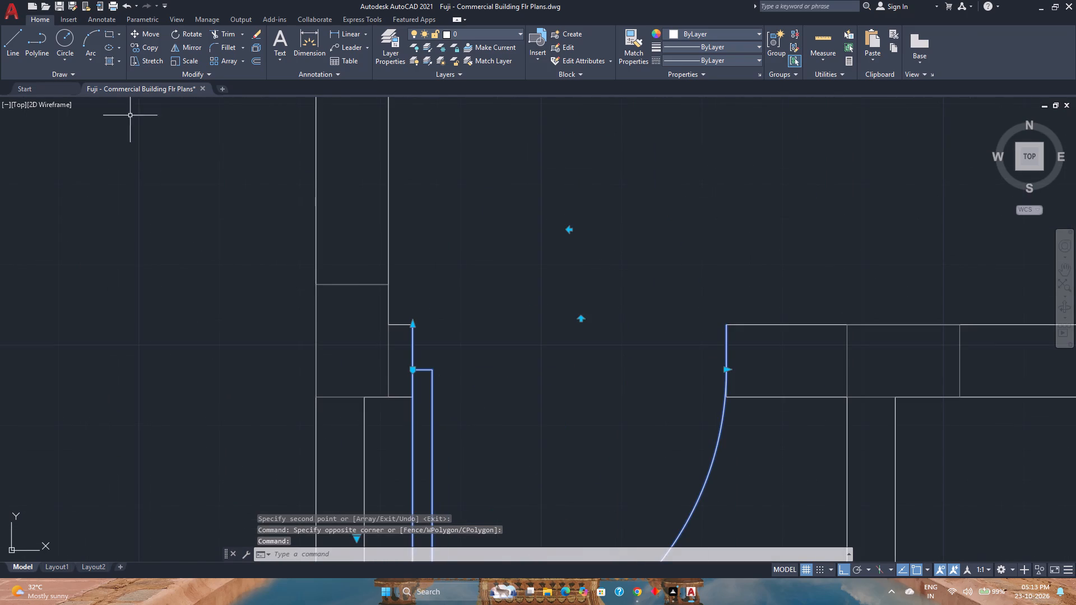
pyautogui.click(141, 38)
pyautogui.scroll(2, 423, 376)
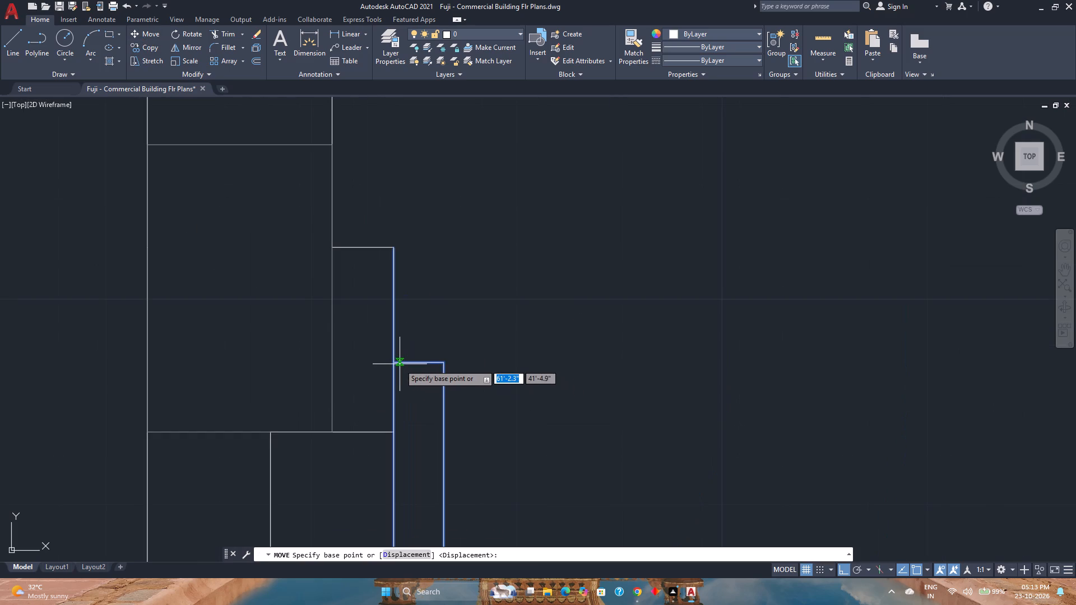
pyautogui.click(395, 364)
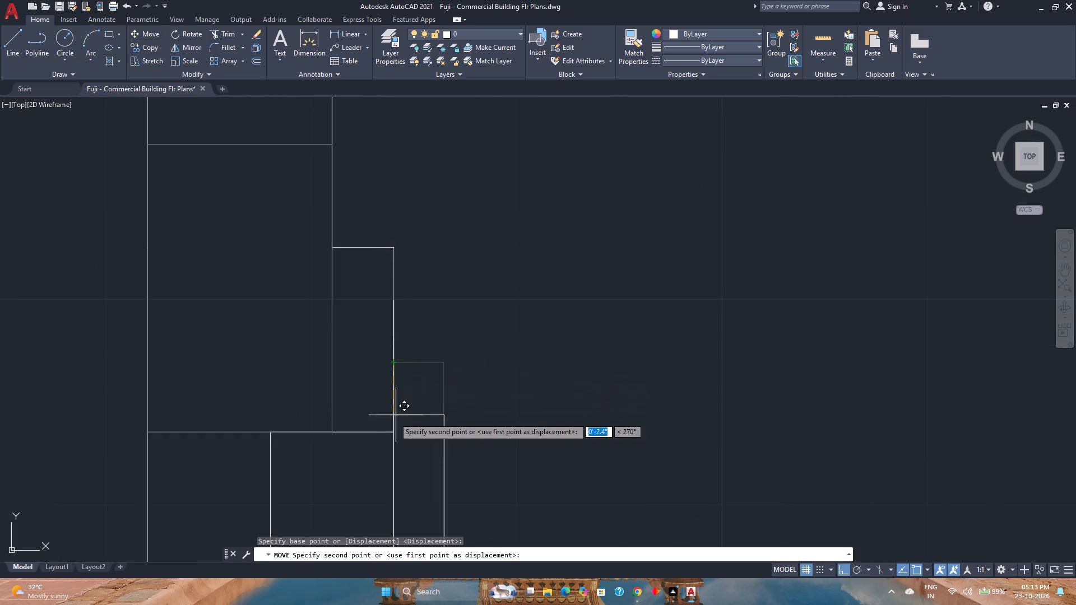
pyautogui.click(393, 431)
# Trim the two west wall lines between the end caps south of the central partition, opening up that wall.
pyautogui.scroll(-4, 471, 330)
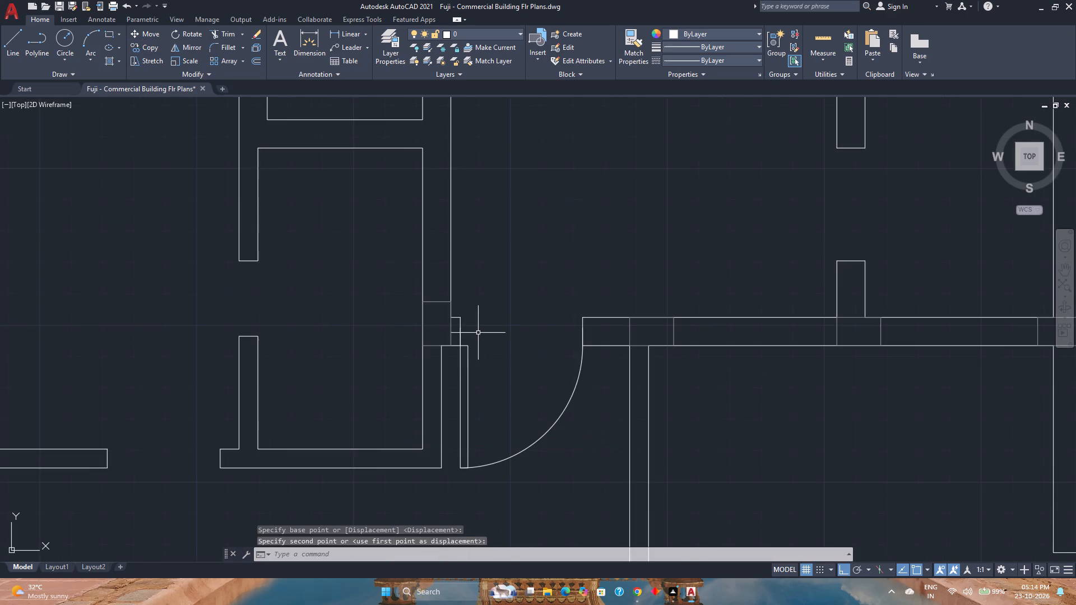
pyautogui.scroll(-2, 483, 334)
pyautogui.moveTo(483, 334); pyautogui.dragTo(424, 355, button='middle')
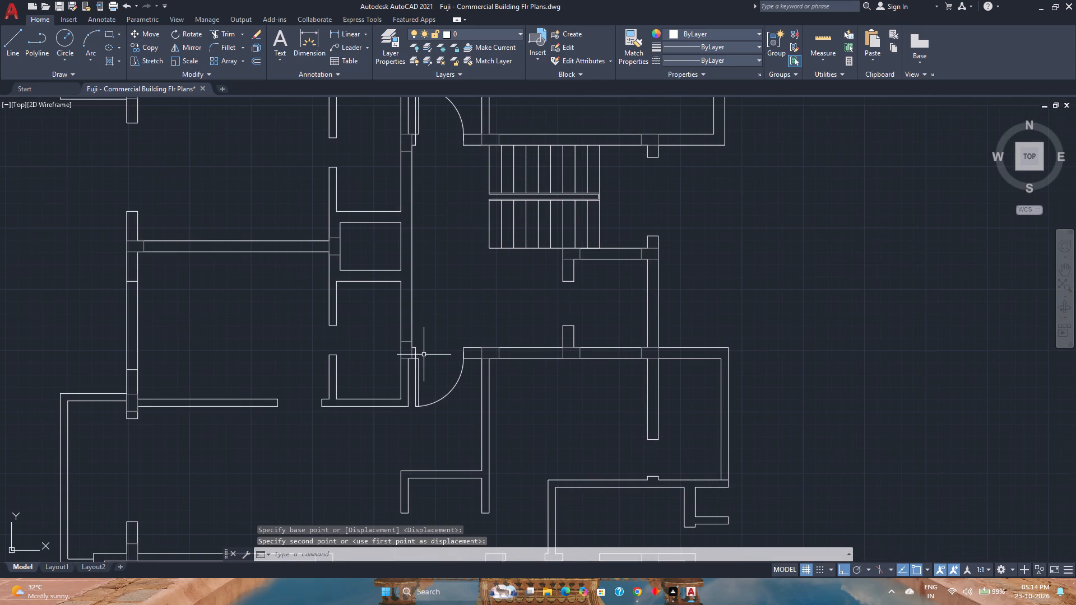
pyautogui.scroll(-2, 418, 360)
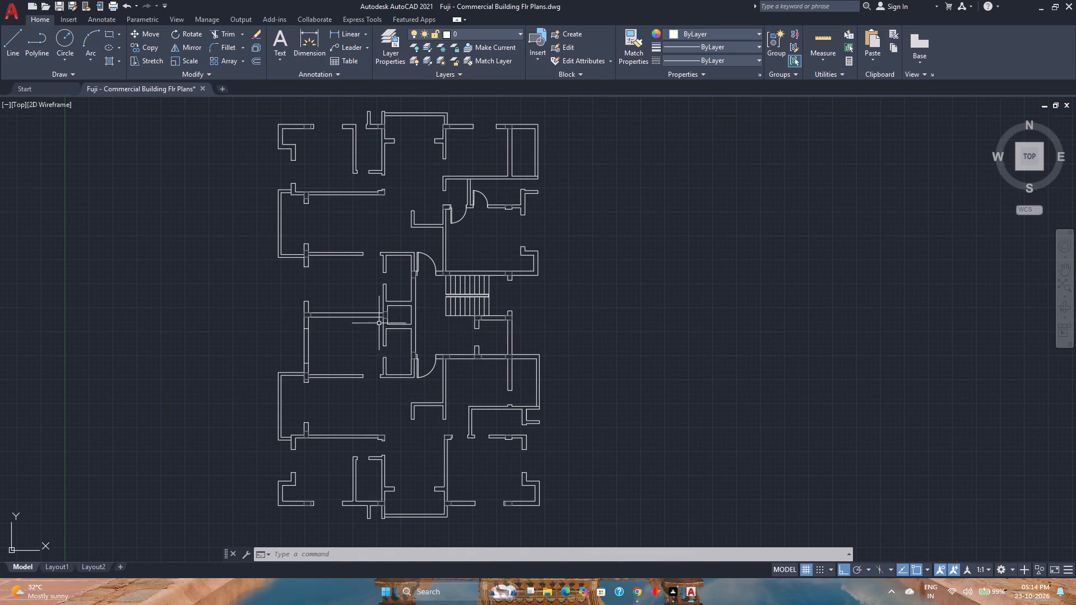
pyautogui.scroll(2, 326, 343)
pyautogui.scroll(-1, 307, 336)
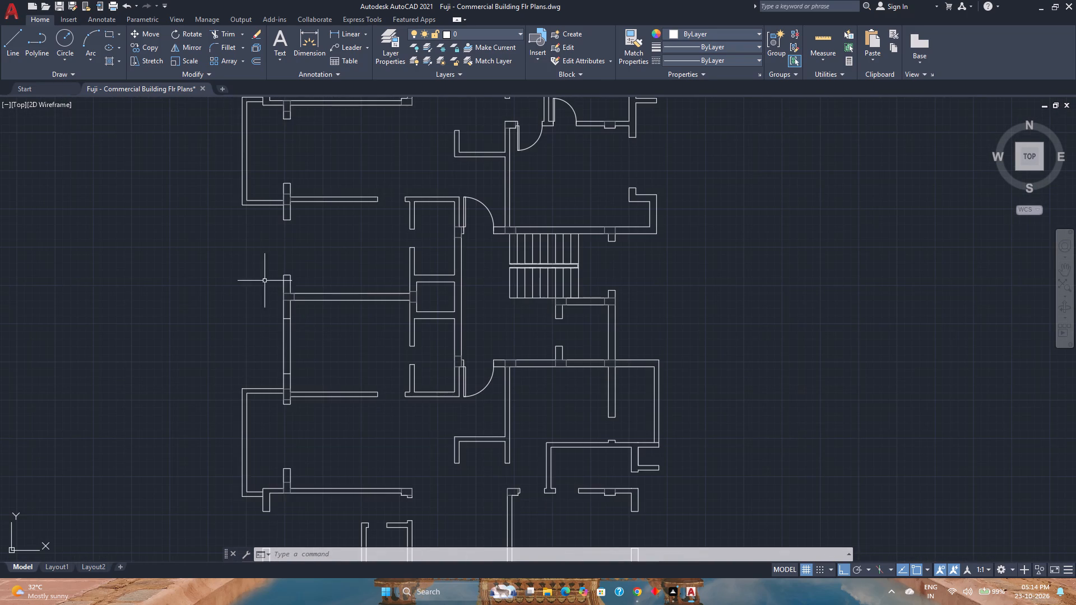
pyautogui.click(224, 35)
pyautogui.click(341, 344)
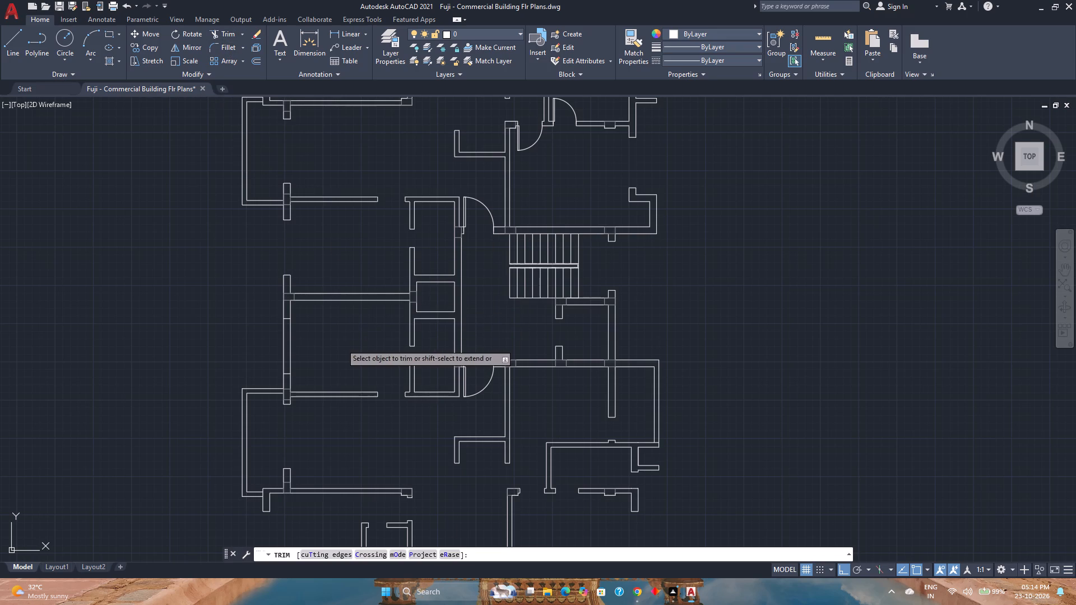
pyautogui.click(216, 348)
pyautogui.rightClick(205, 327)
pyautogui.click(236, 335)
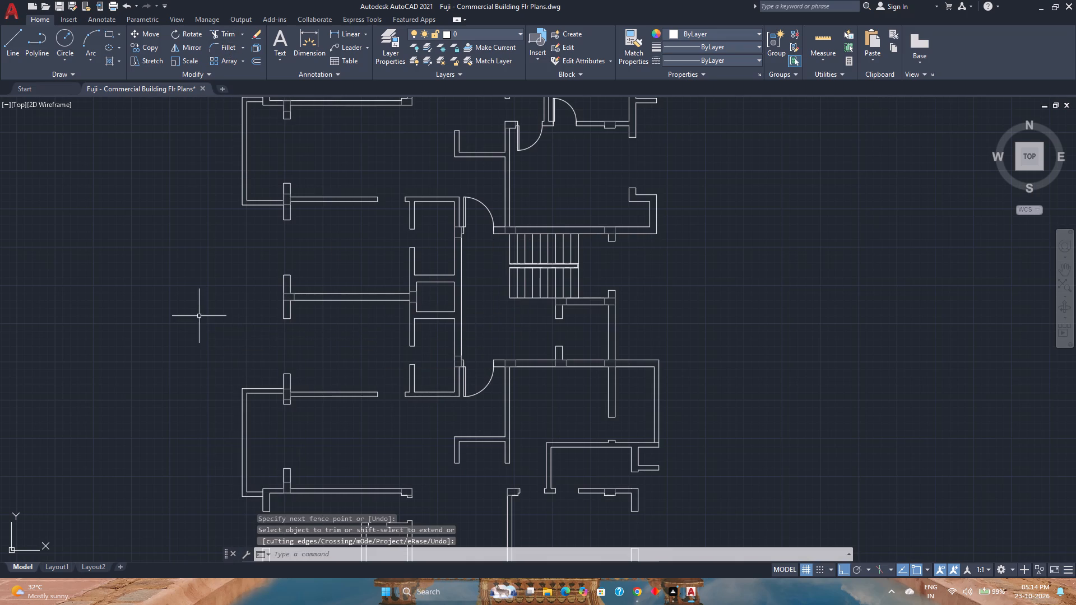
# Save the drawing.
pyautogui.click(63, 3)
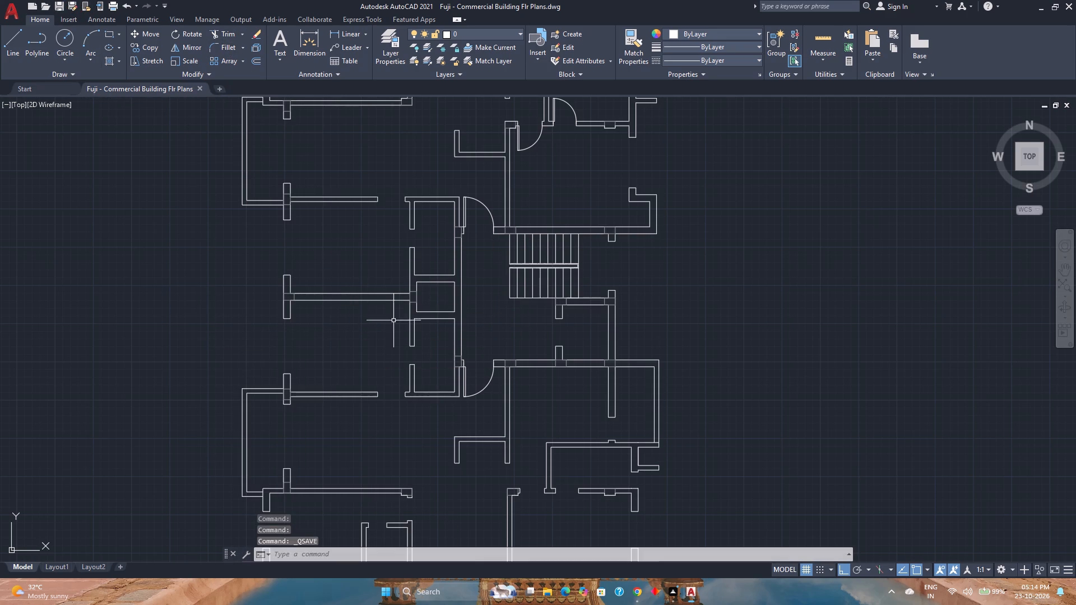
# Look over the whole floor plan, comparing the wall openings of the upper and lower wings.
pyautogui.scroll(-3, 435, 331)
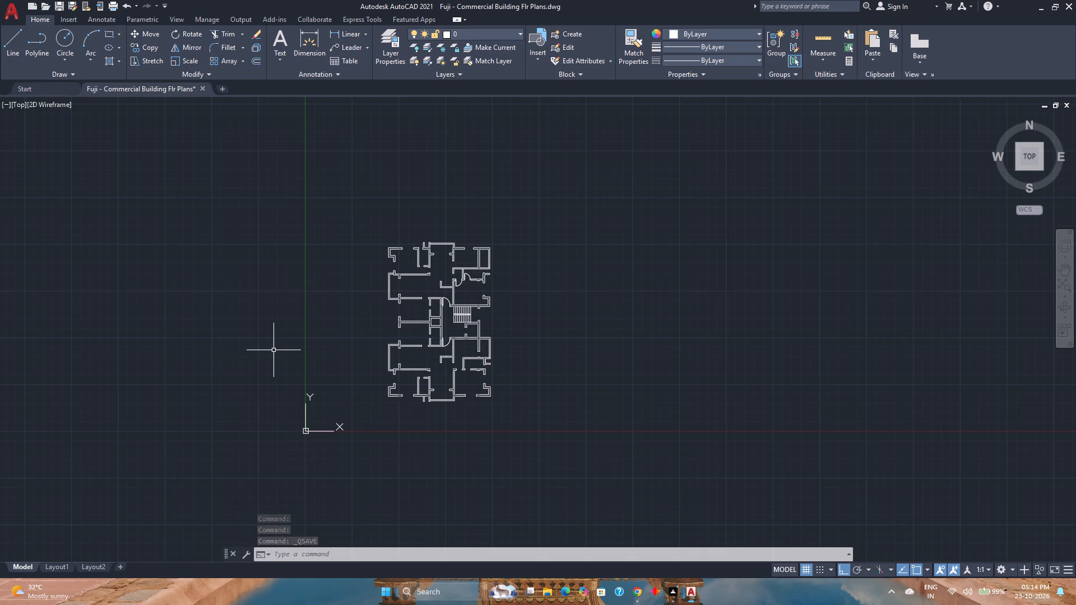
pyautogui.scroll(1, 440, 343)
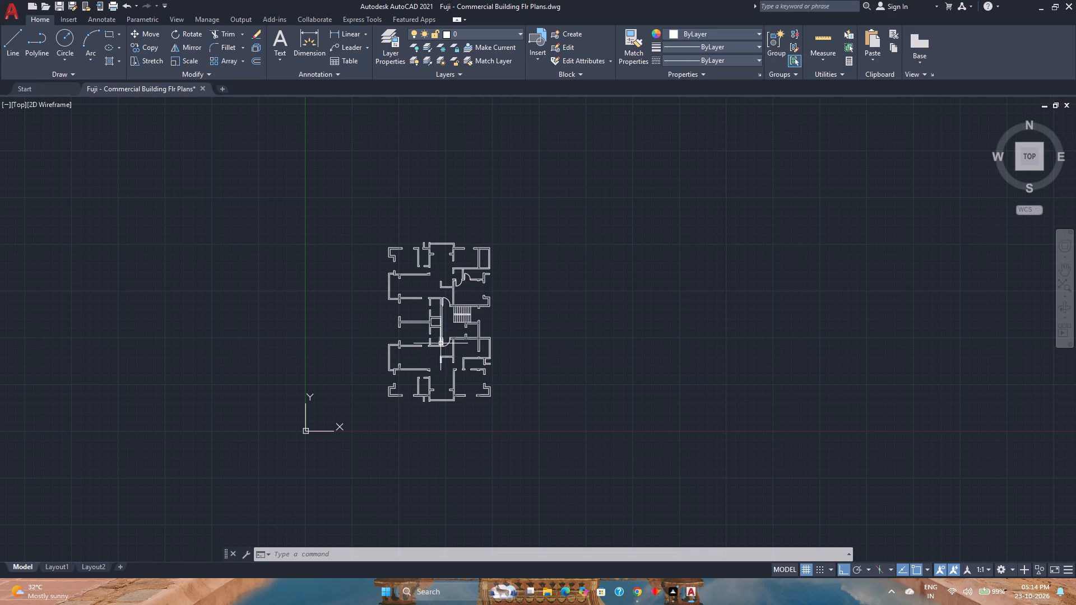
pyautogui.moveTo(440, 343); pyautogui.dragTo(373, 337, button='middle')
pyautogui.middleClick(373, 337)
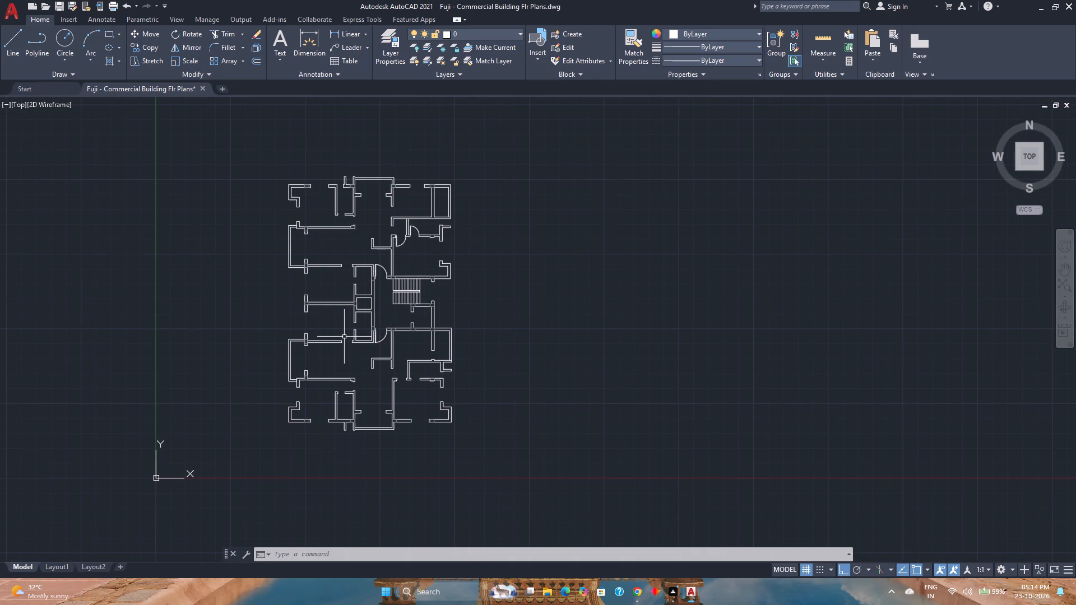
pyautogui.scroll(2, 446, 207)
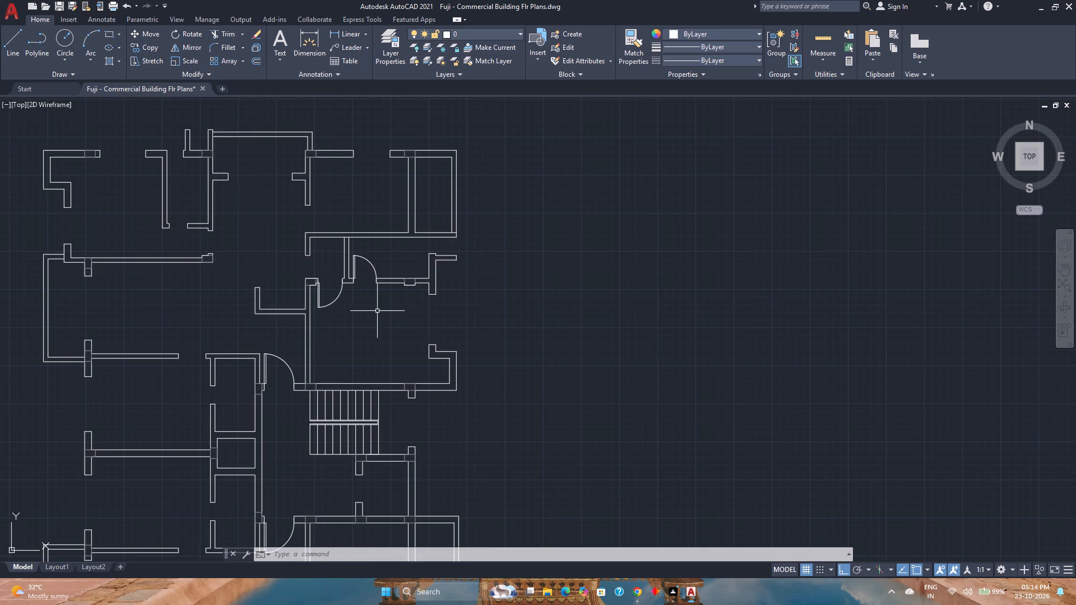
pyautogui.scroll(-2, 369, 321)
pyautogui.moveTo(370, 383); pyautogui.dragTo(354, 363, button='middle')
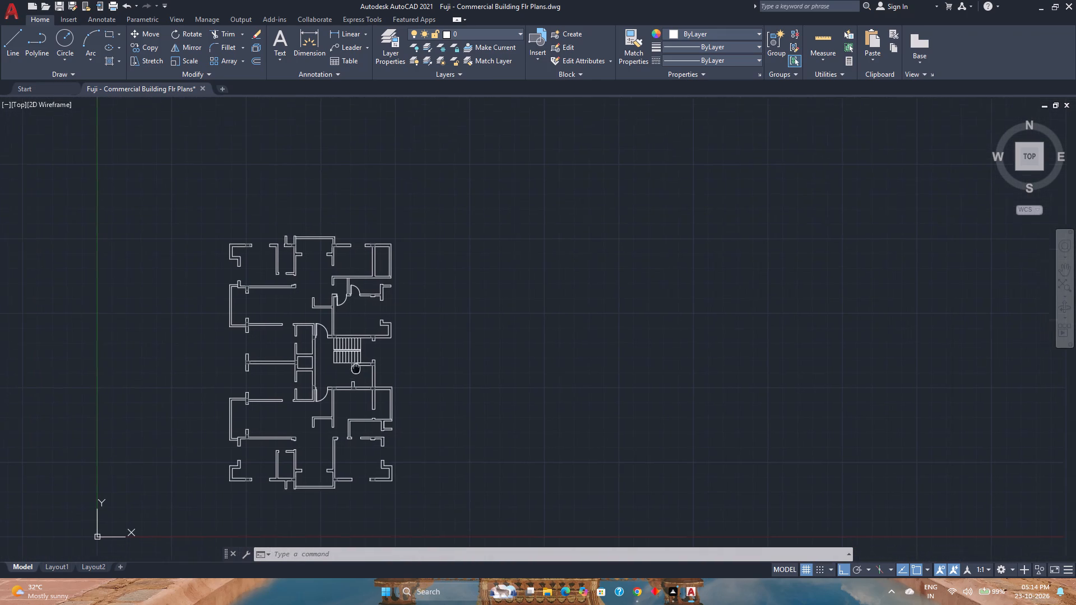
pyautogui.moveTo(354, 363); pyautogui.dragTo(353, 357, button='middle')
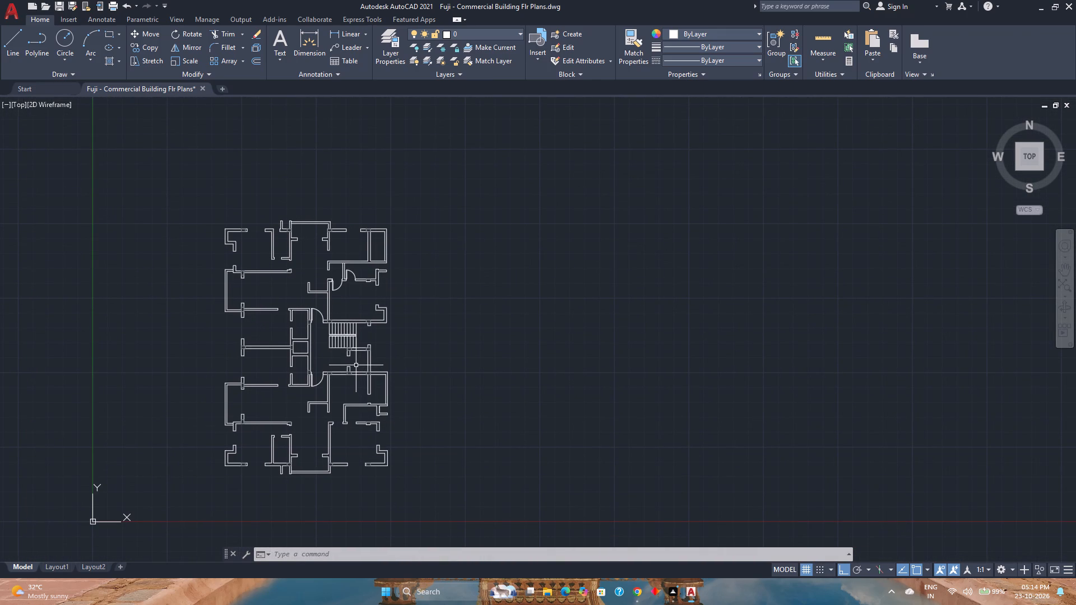
# Copy the two end lines of the southeast room's wall opening 40' north, from the wall junction to the matching junction in the northeast room.
pyautogui.scroll(6, 362, 403)
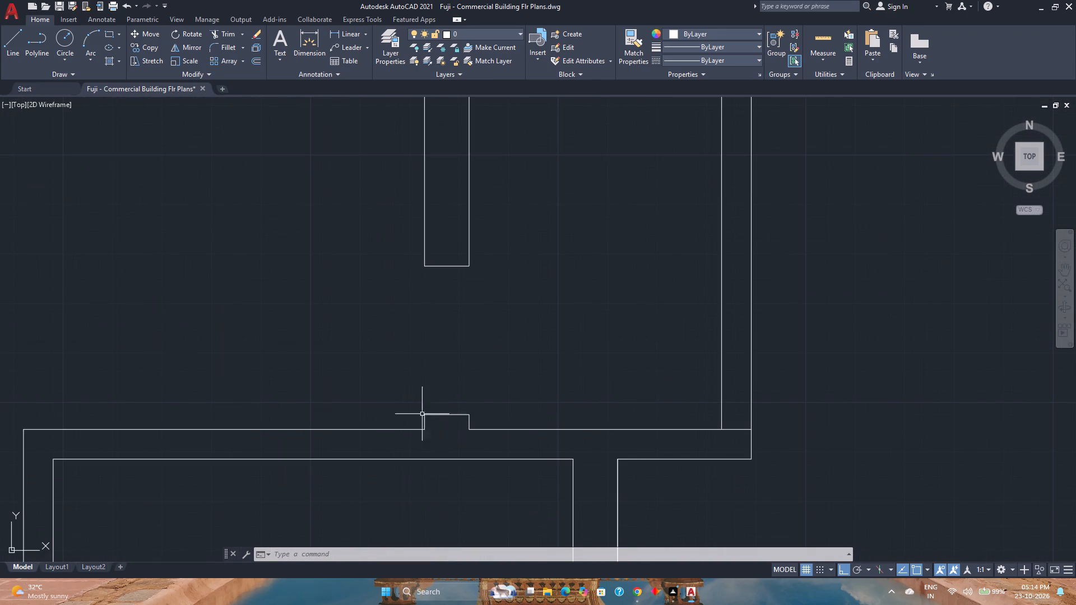
pyautogui.click(449, 423)
pyautogui.click(440, 256)
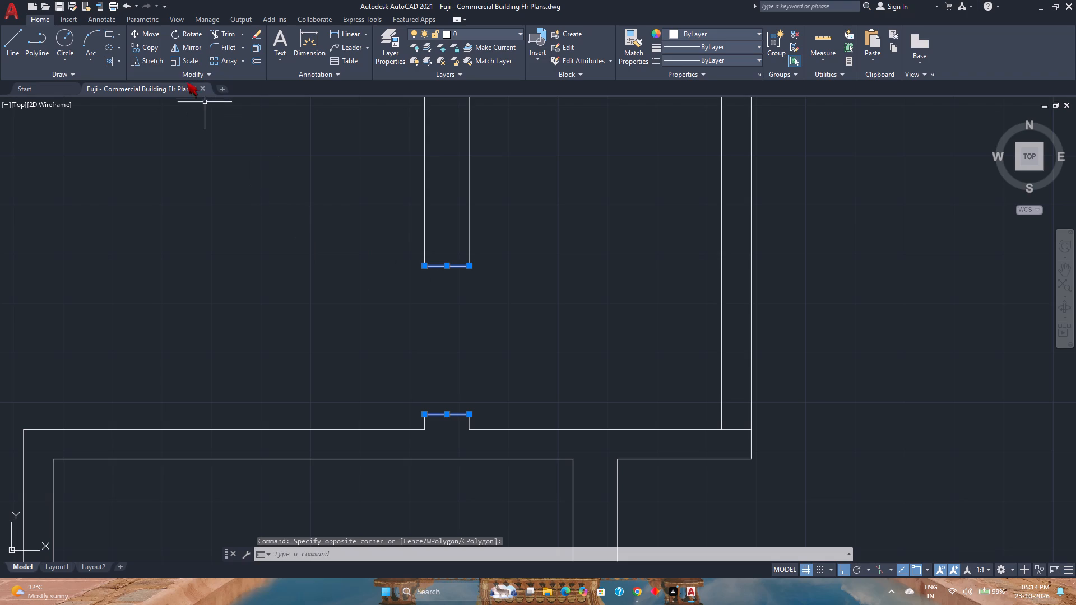
pyautogui.click(151, 48)
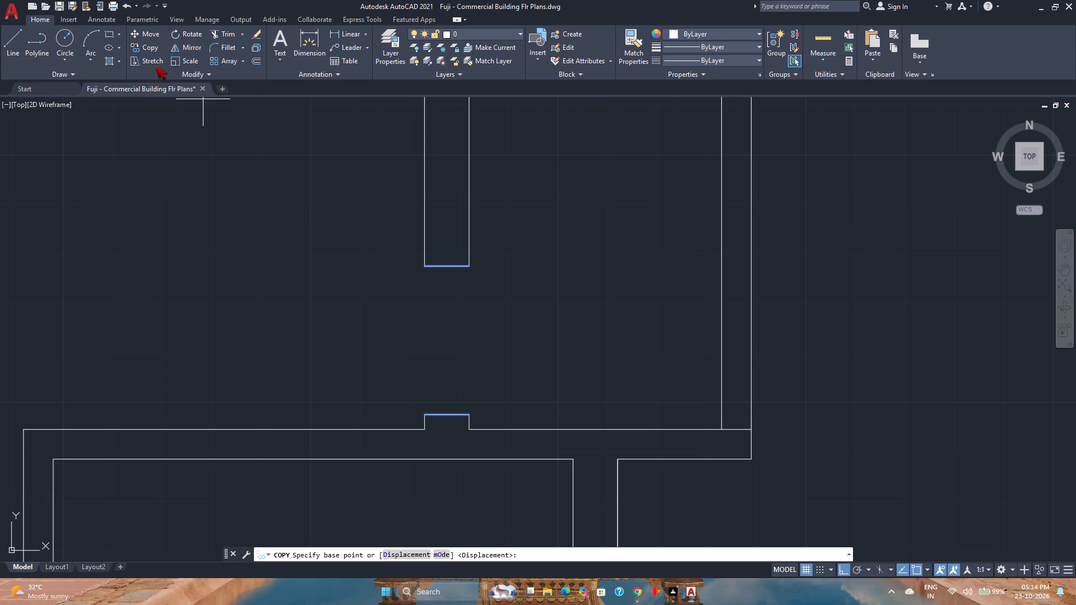
pyautogui.click(469, 428)
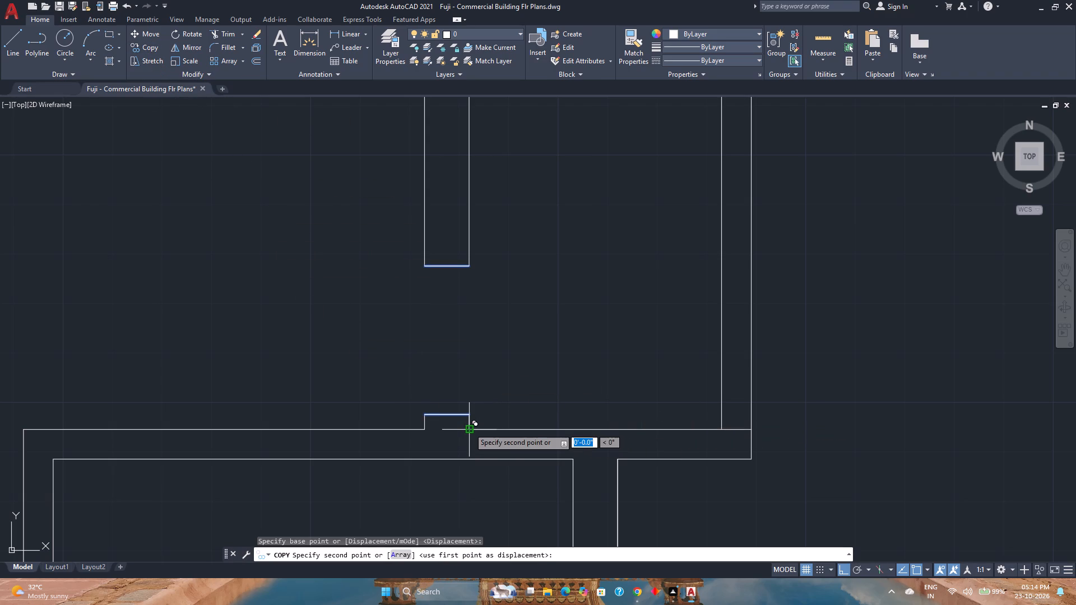
pyautogui.scroll(-7, 469, 428)
pyautogui.scroll(3, 454, 357)
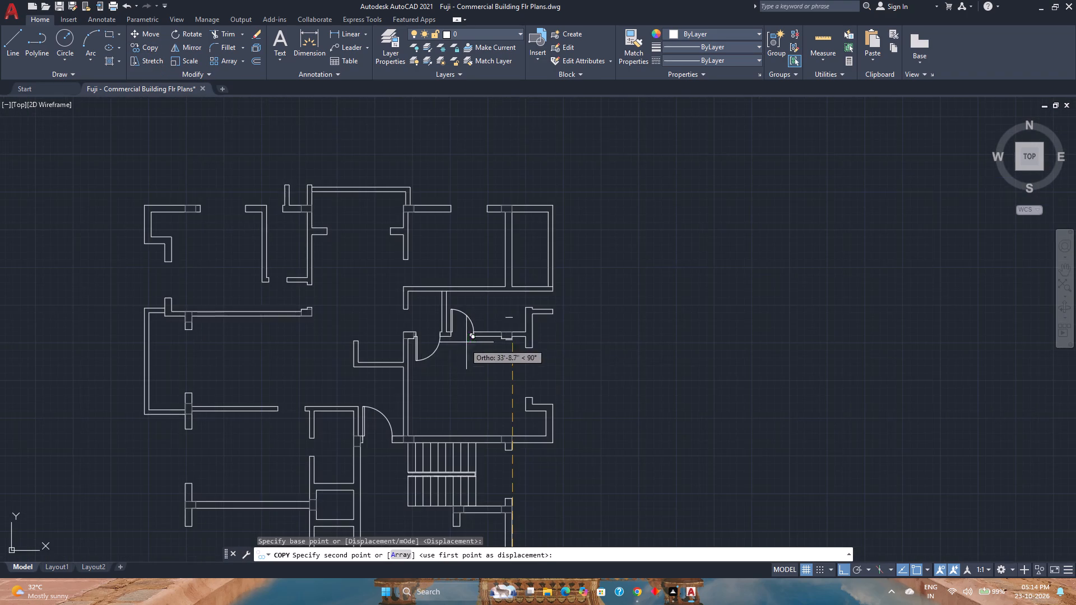
pyautogui.scroll(2, 499, 301)
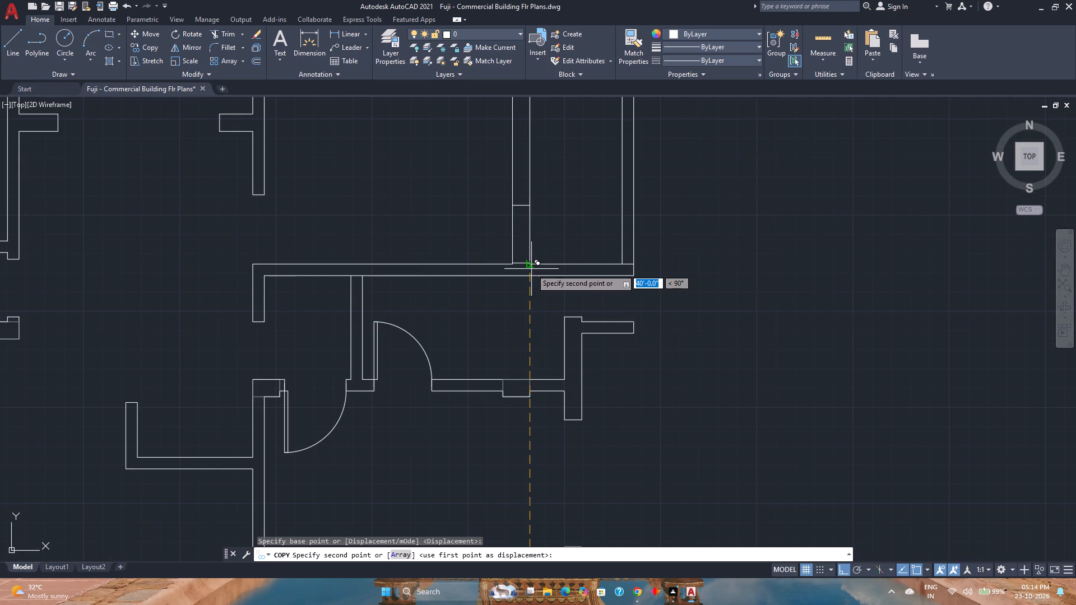
pyautogui.click(531, 266)
pyautogui.rightClick(401, 201)
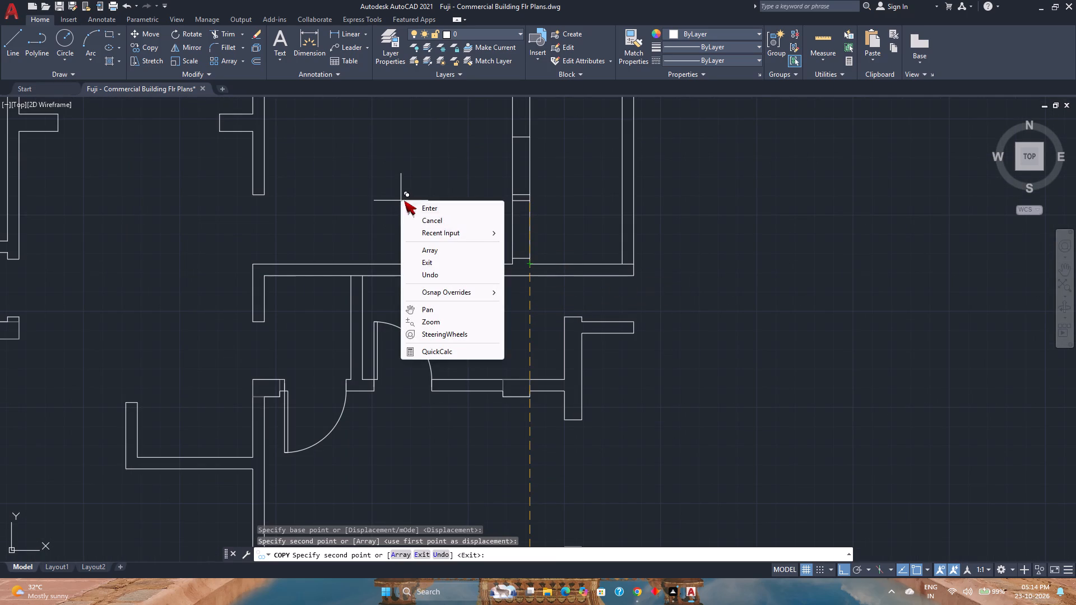
pyautogui.click(440, 210)
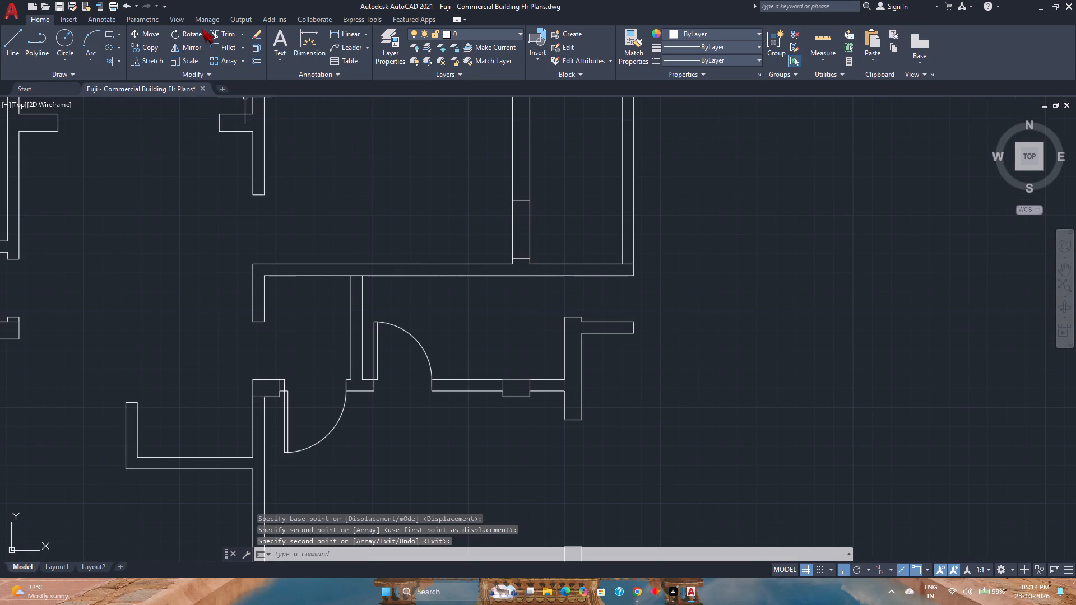
# Trim the northeast room's two wall lines between the copied end lines to cut the opening.
pyautogui.click(218, 35)
pyautogui.click(546, 232)
pyautogui.click(458, 232)
pyautogui.rightClick(396, 197)
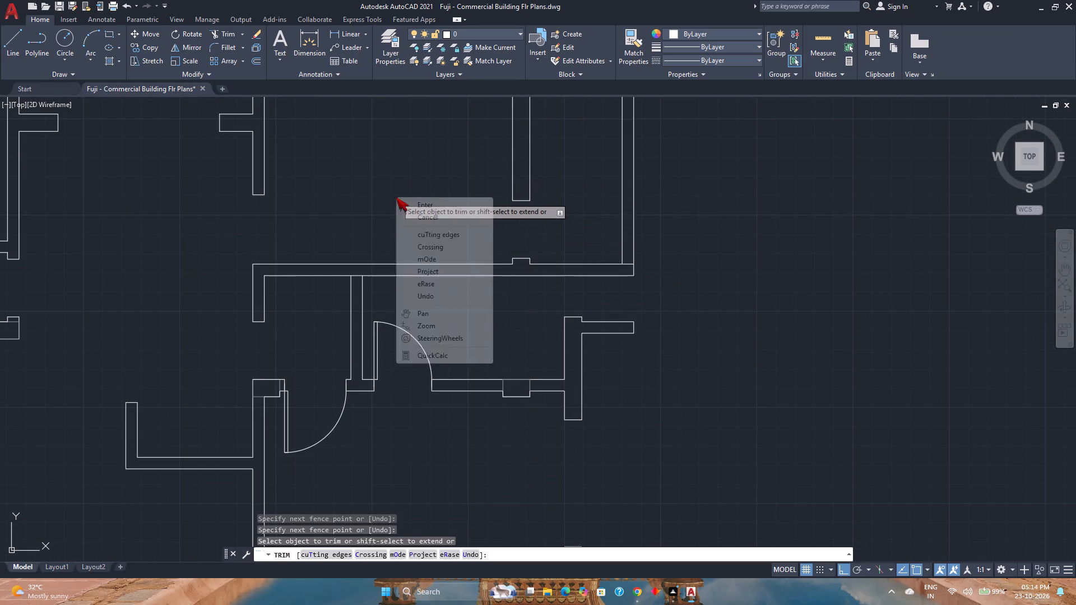
# Finish trimming and save the drawing.
pyautogui.click(418, 202)
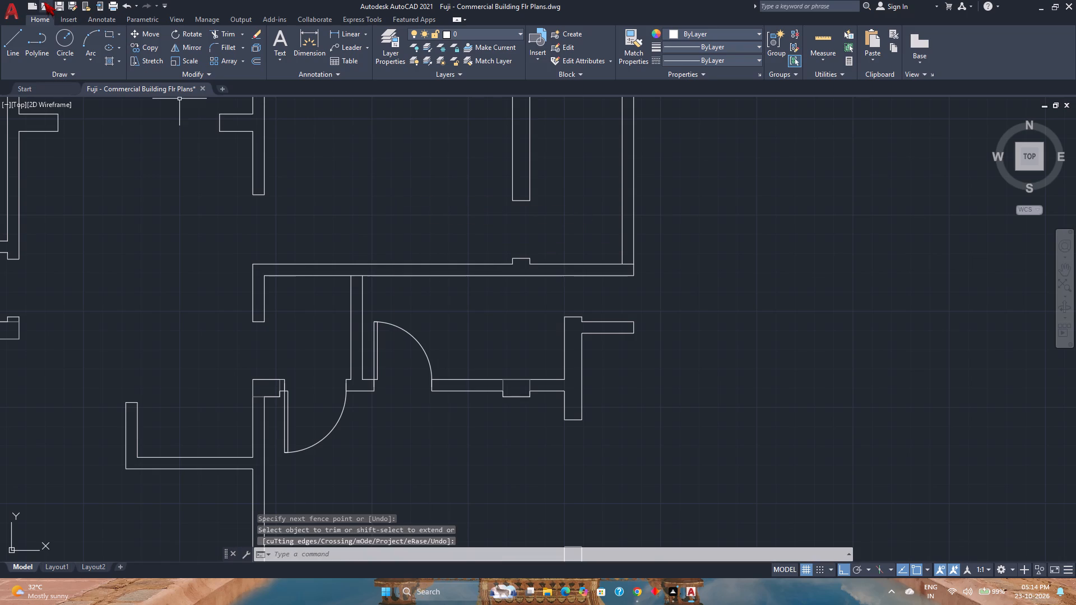
pyautogui.click(54, 3)
# Look over the upper and lower wings of the floor plan for wall openings that still lack doors.
pyautogui.scroll(-2, 489, 264)
pyautogui.moveTo(409, 322); pyautogui.dragTo(434, 305, button='middle')
pyautogui.scroll(-1, 436, 305)
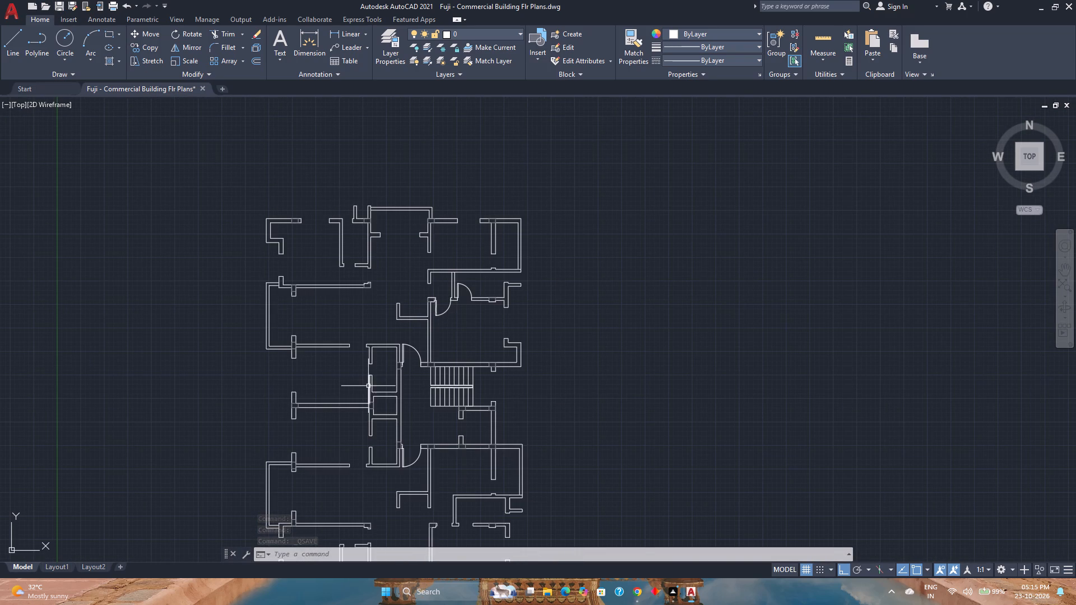
pyautogui.scroll(1, 397, 431)
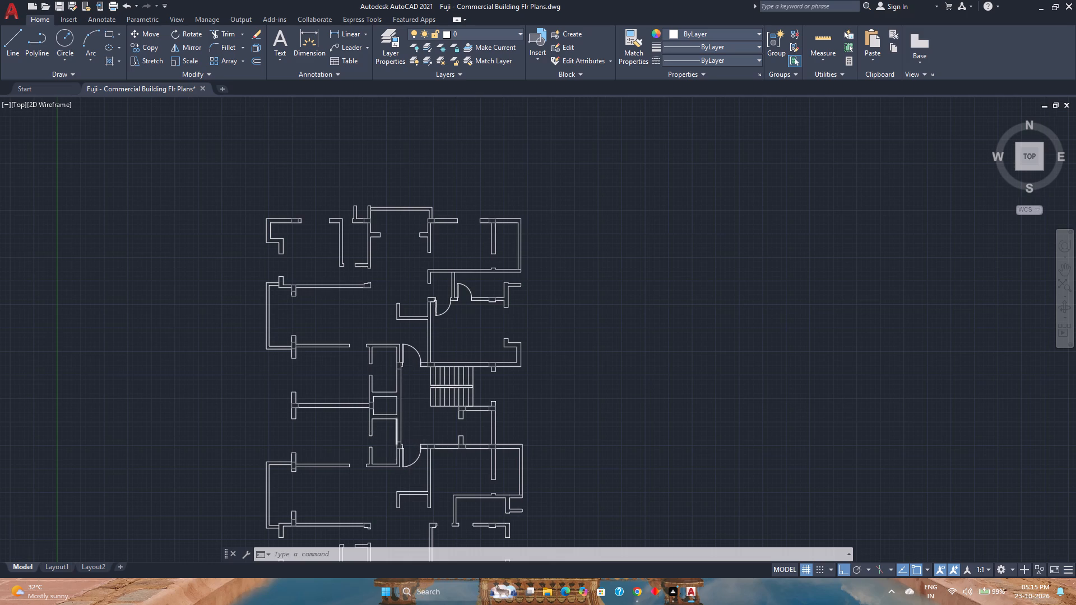
pyautogui.scroll(1, 397, 431)
pyautogui.moveTo(397, 431); pyautogui.dragTo(346, 356, button='middle')
pyautogui.scroll(-2, 346, 356)
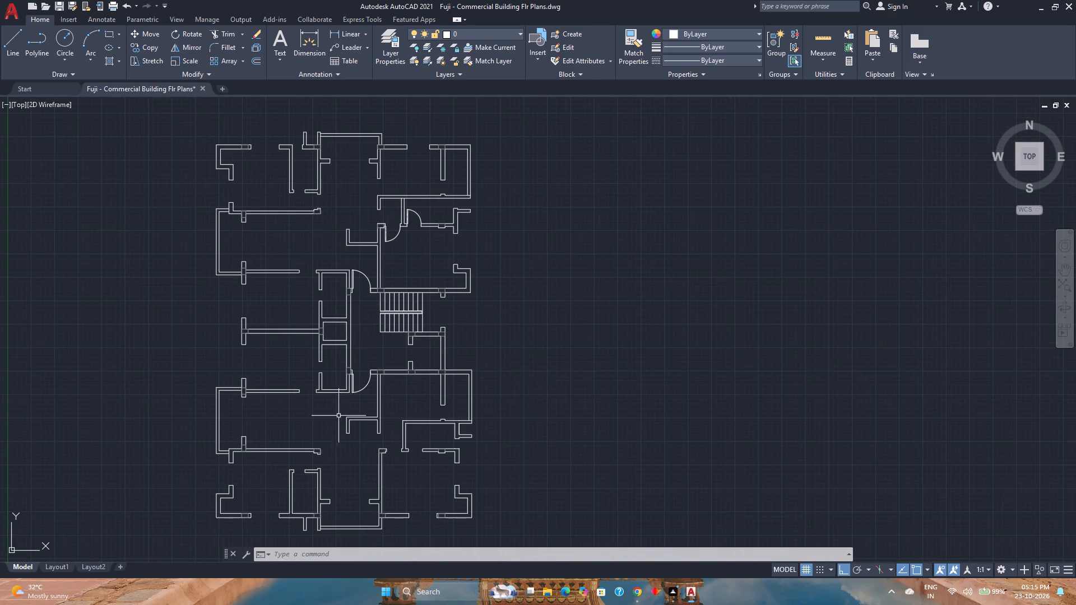
pyautogui.scroll(1, 316, 483)
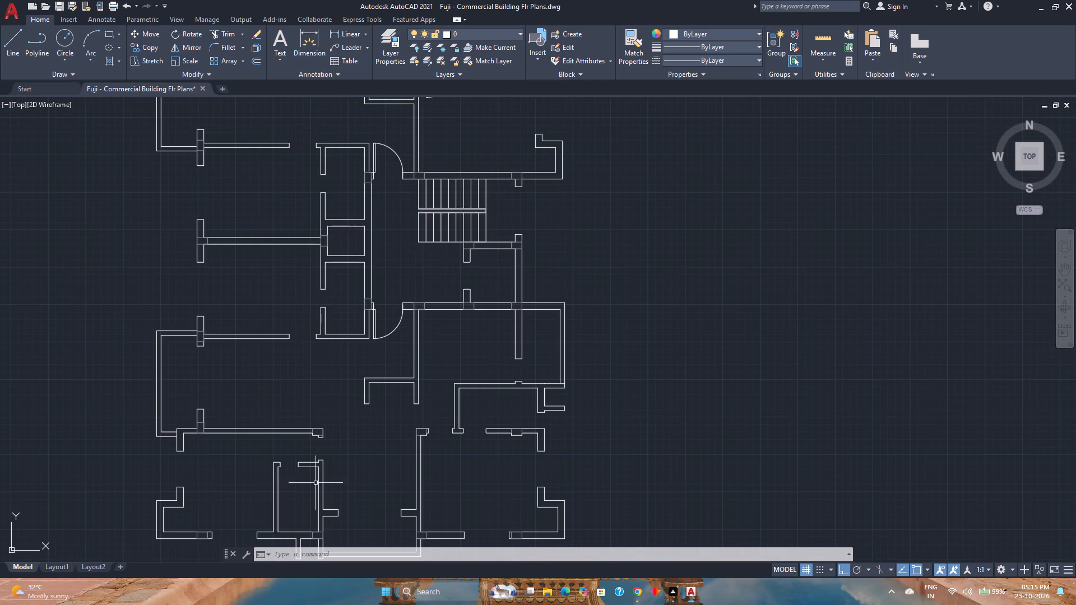
# Copy the south-swinging door of the upper wing's east room by its hinge corner to the small southwest room's opening, at the west jamb's inner corner.
pyautogui.scroll(-1, 419, 213)
pyautogui.moveTo(419, 213); pyautogui.dragTo(431, 323, button='middle')
pyautogui.scroll(1, 444, 249)
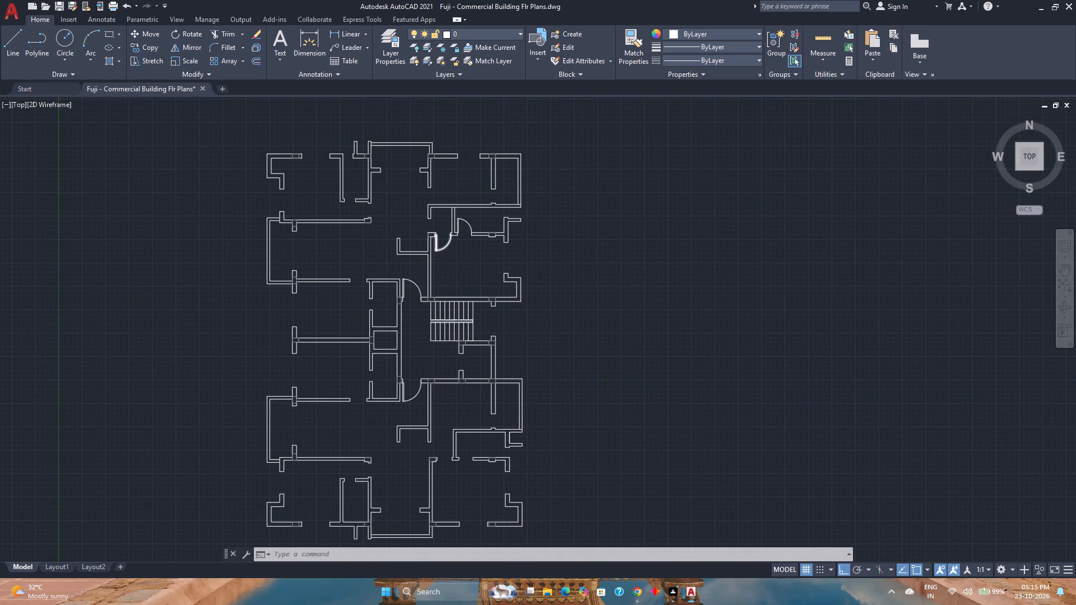
pyautogui.click(444, 248)
pyautogui.click(140, 45)
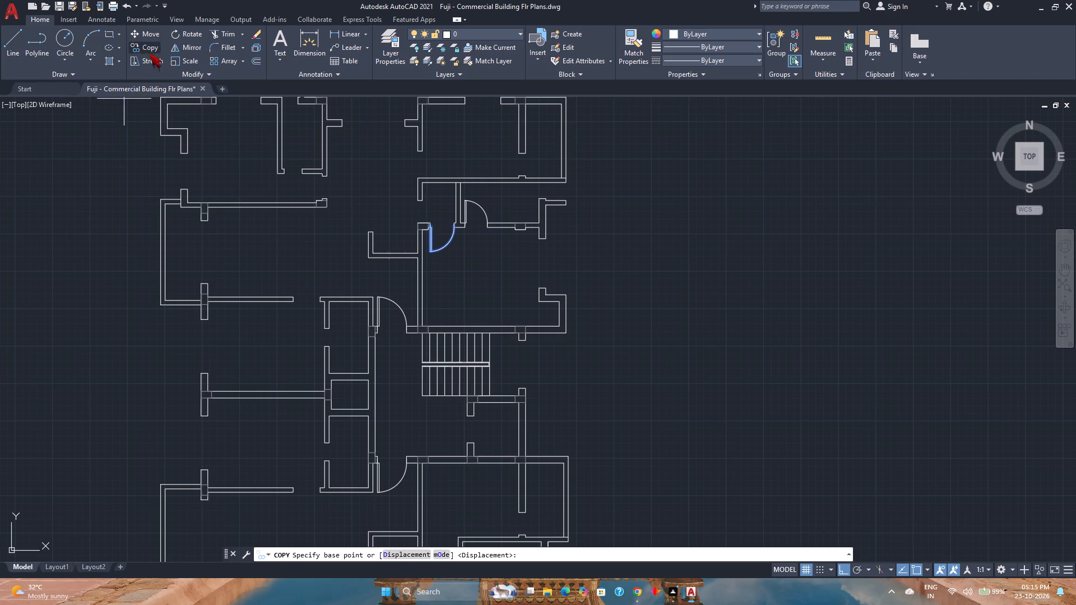
pyautogui.scroll(5, 438, 230)
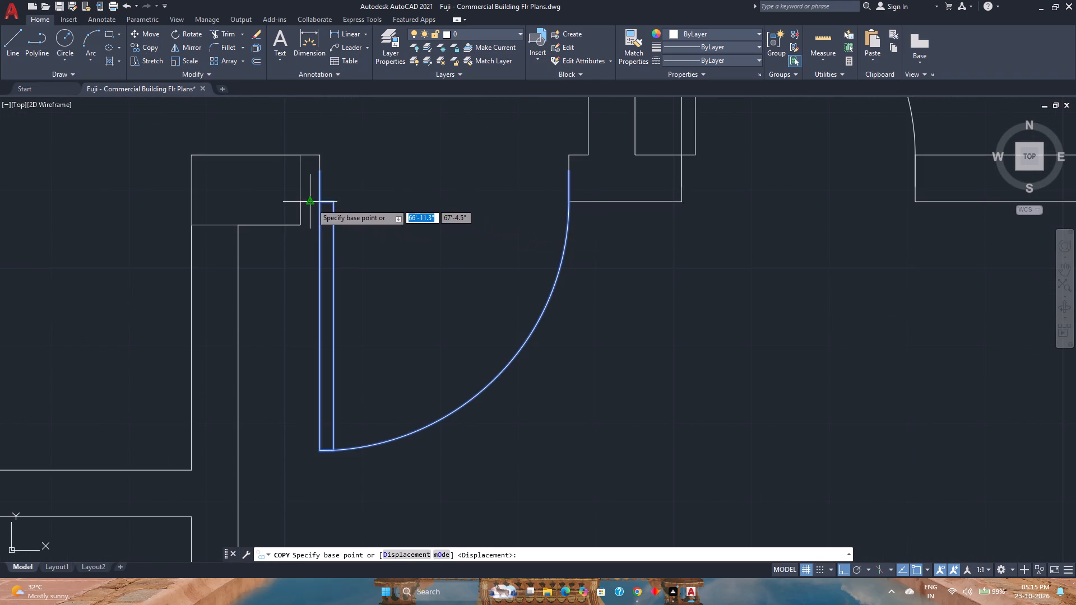
pyautogui.click(321, 203)
pyautogui.scroll(-4, 323, 203)
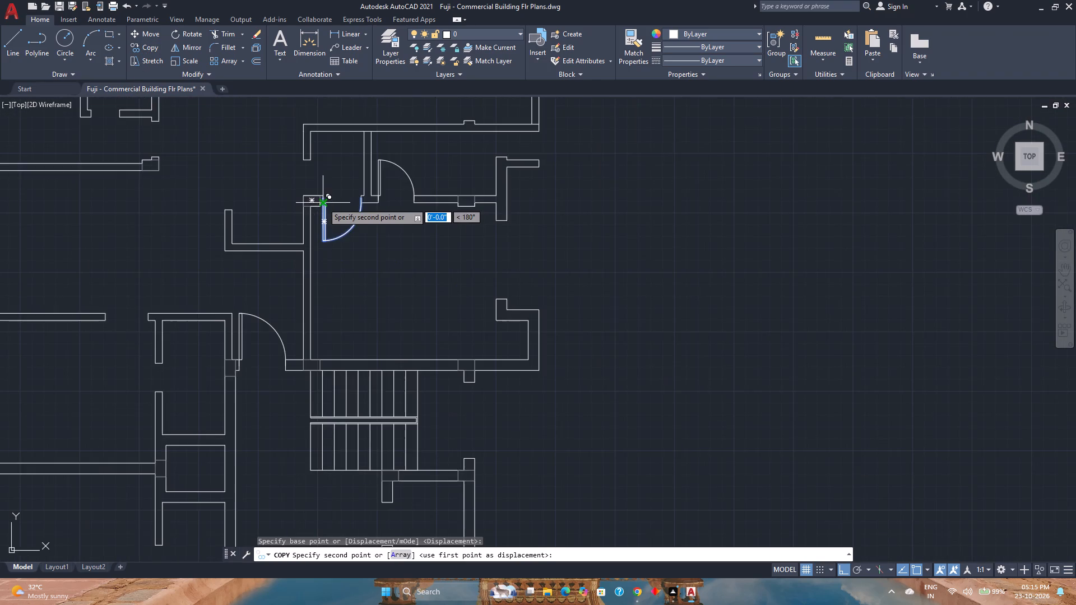
pyautogui.scroll(-2, 323, 203)
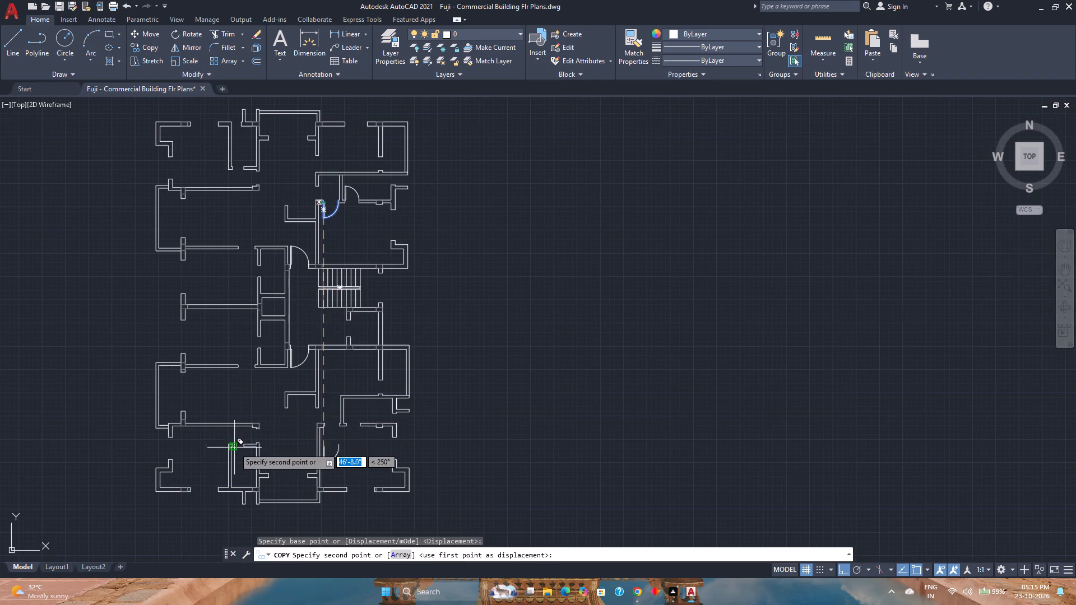
pyautogui.scroll(4, 234, 448)
pyautogui.click(217, 453)
pyautogui.rightClick(244, 384)
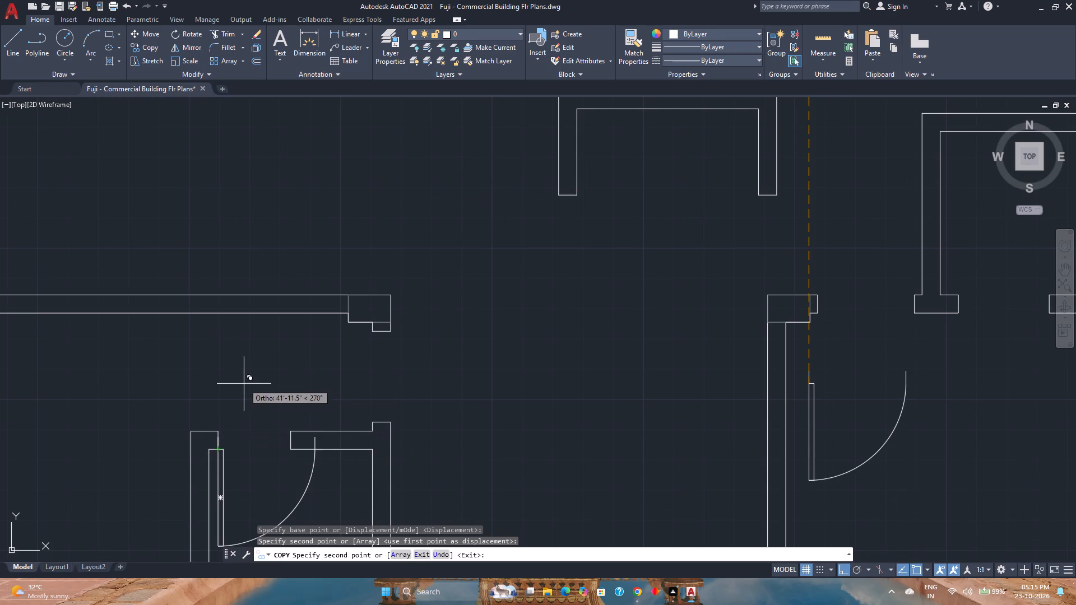
pyautogui.click(270, 392)
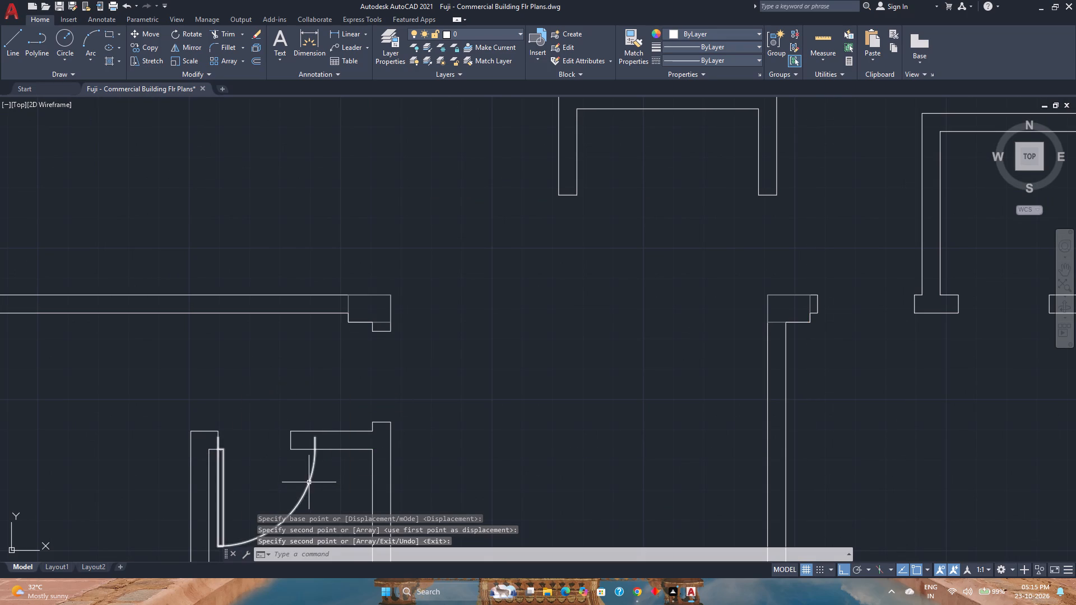
# Resize the copied door to fit the small southwest room's opening by stretching its free end to the east jamb corner.
pyautogui.click(309, 481)
pyautogui.scroll(1, 303, 456)
pyautogui.moveTo(289, 460); pyautogui.dragTo(364, 367, button='middle')
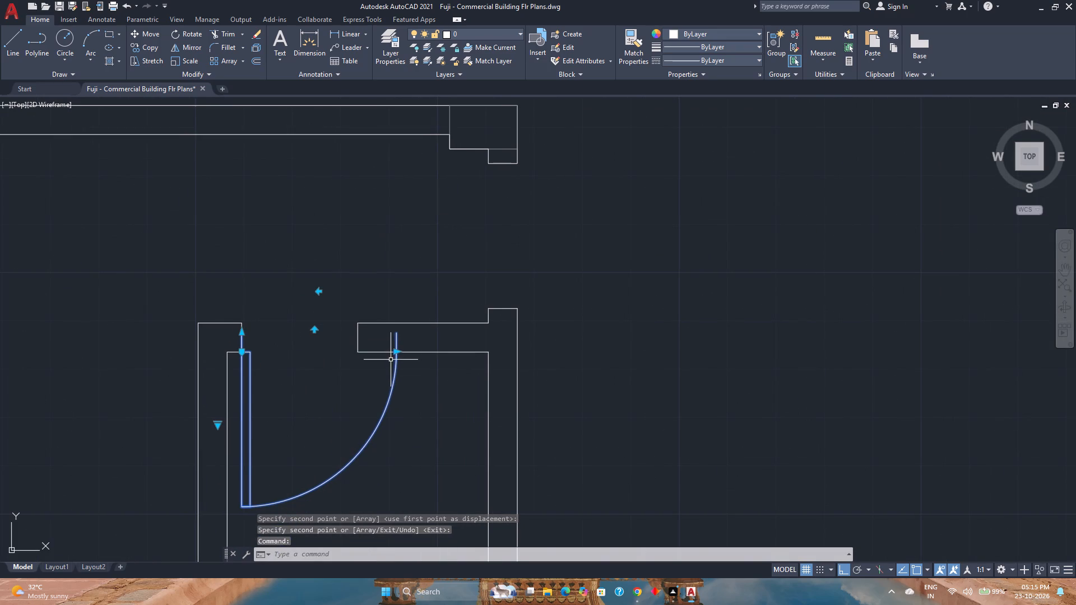
pyautogui.scroll(1, 393, 367)
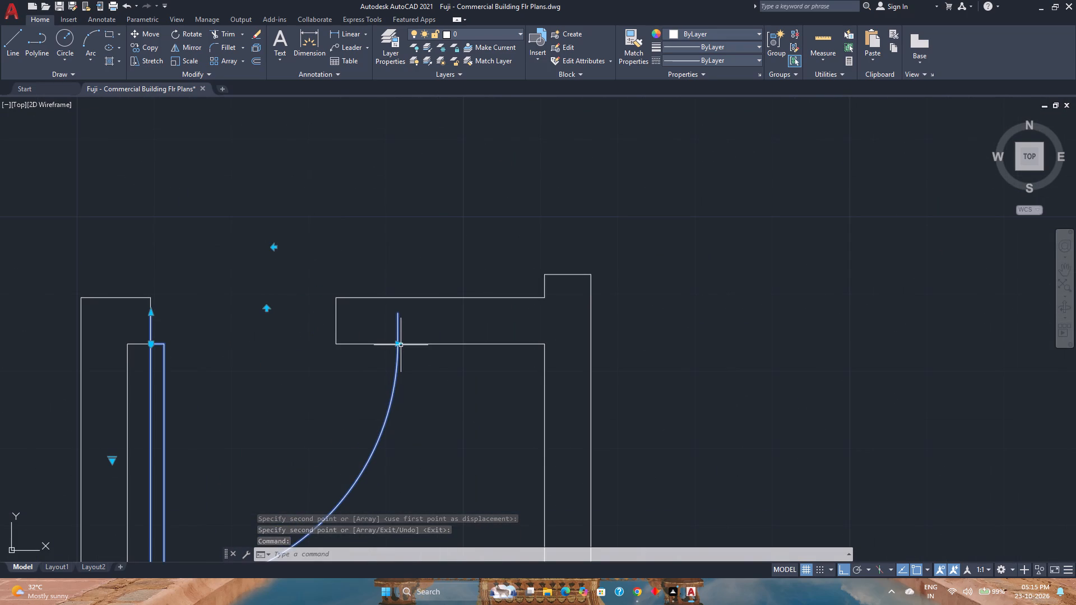
pyautogui.click(399, 345)
pyautogui.click(338, 343)
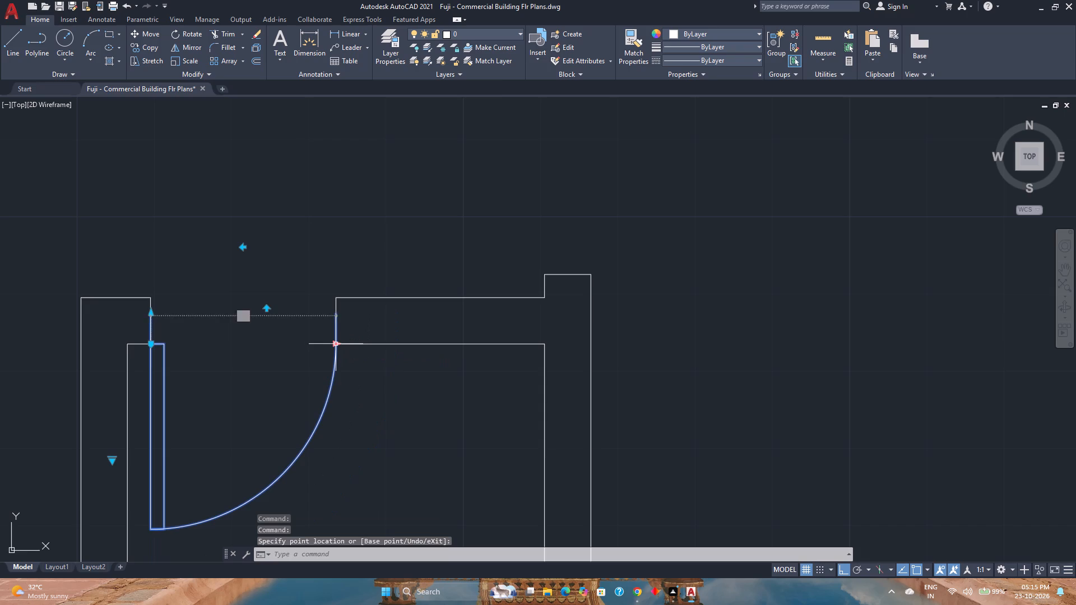
# Copy the resized door by its hinge corner to the matching small northwest room's opening, at the west jamb's outer corner.
pyautogui.scroll(-4, 338, 343)
pyautogui.moveTo(279, 285); pyautogui.dragTo(291, 345, button='middle')
pyautogui.middleClick(291, 345)
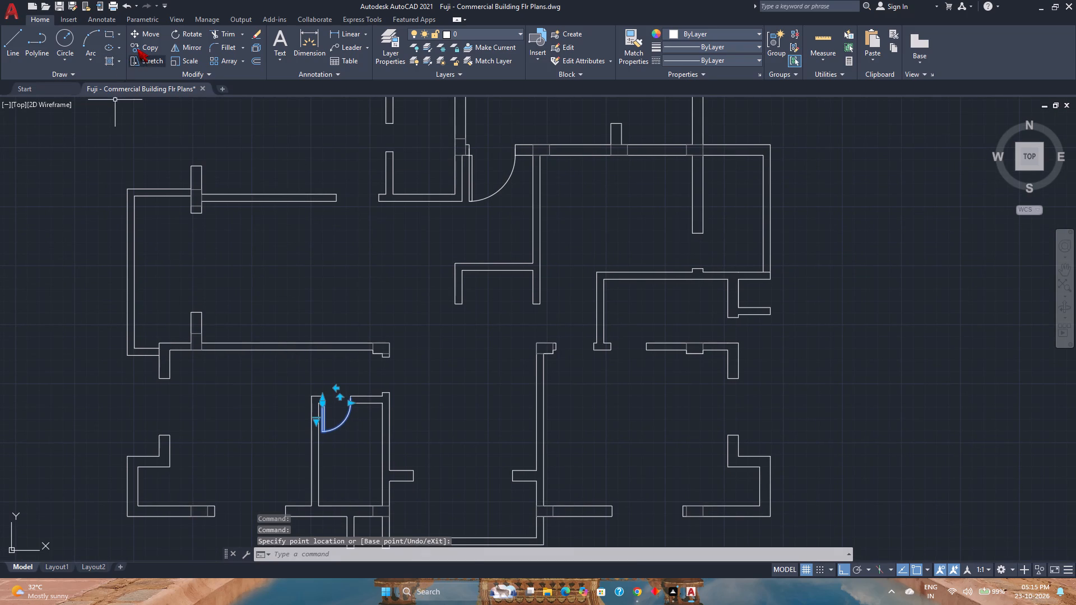
pyautogui.click(137, 48)
pyautogui.scroll(3, 341, 420)
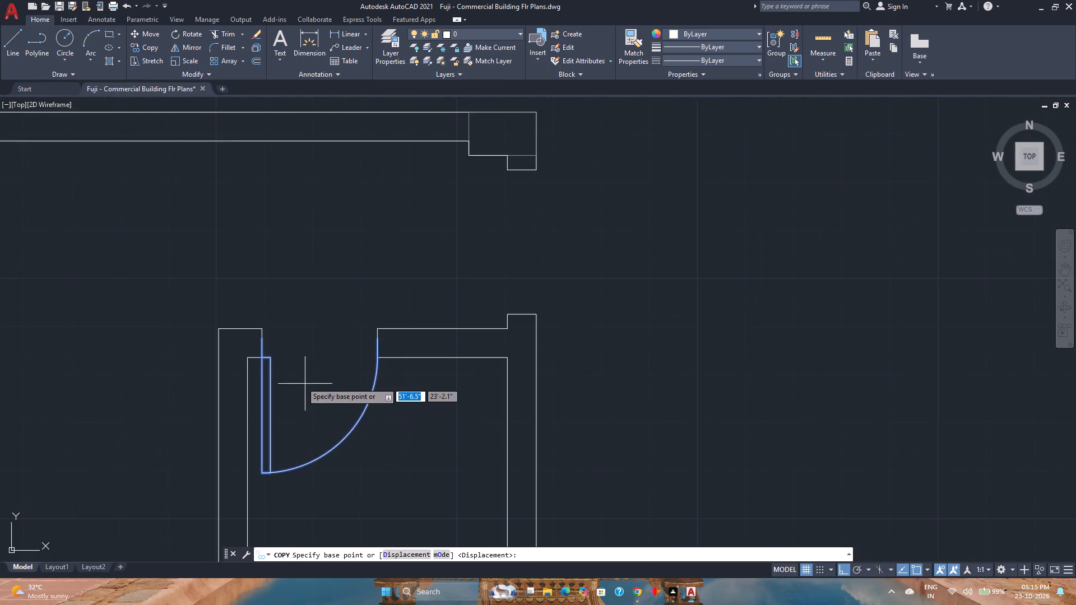
pyautogui.scroll(1, 294, 379)
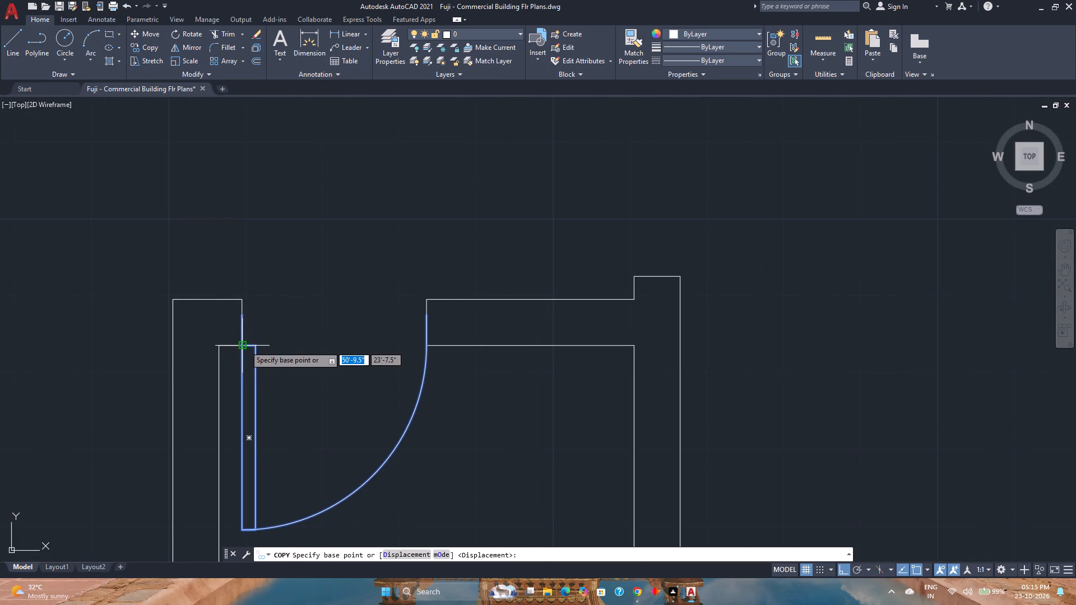
pyautogui.click(245, 346)
pyautogui.scroll(-8, 243, 325)
pyautogui.moveTo(243, 325); pyautogui.dragTo(265, 441, button='middle')
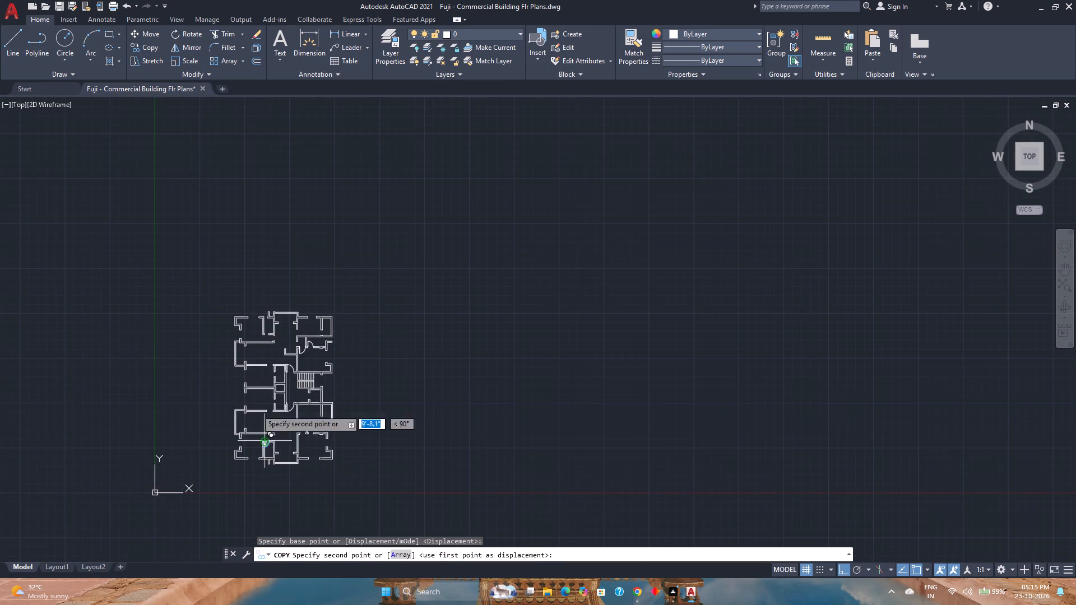
pyautogui.scroll(11, 262, 325)
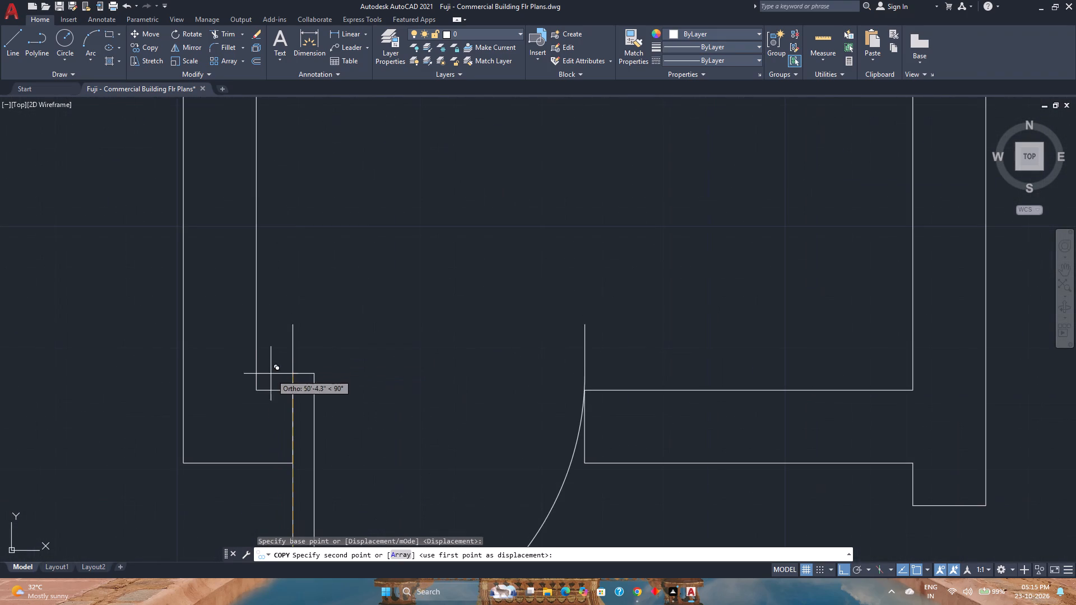
pyautogui.click(293, 466)
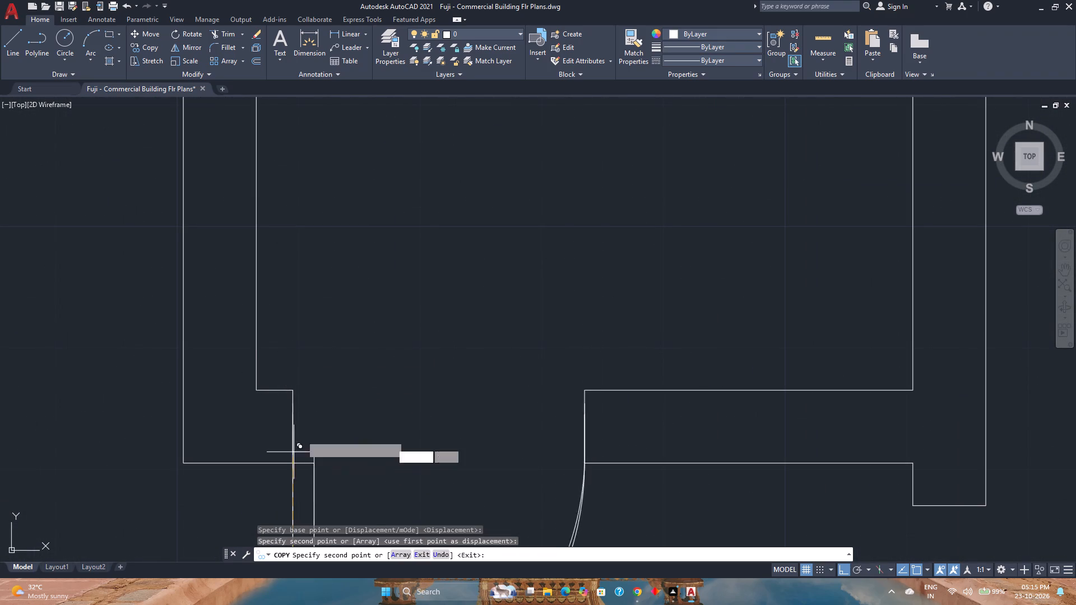
pyautogui.scroll(-3, 302, 420)
pyautogui.moveTo(302, 420); pyautogui.dragTo(280, 378, button='middle')
pyautogui.middleClick(280, 378)
pyautogui.rightClick(184, 299)
pyautogui.click(221, 308)
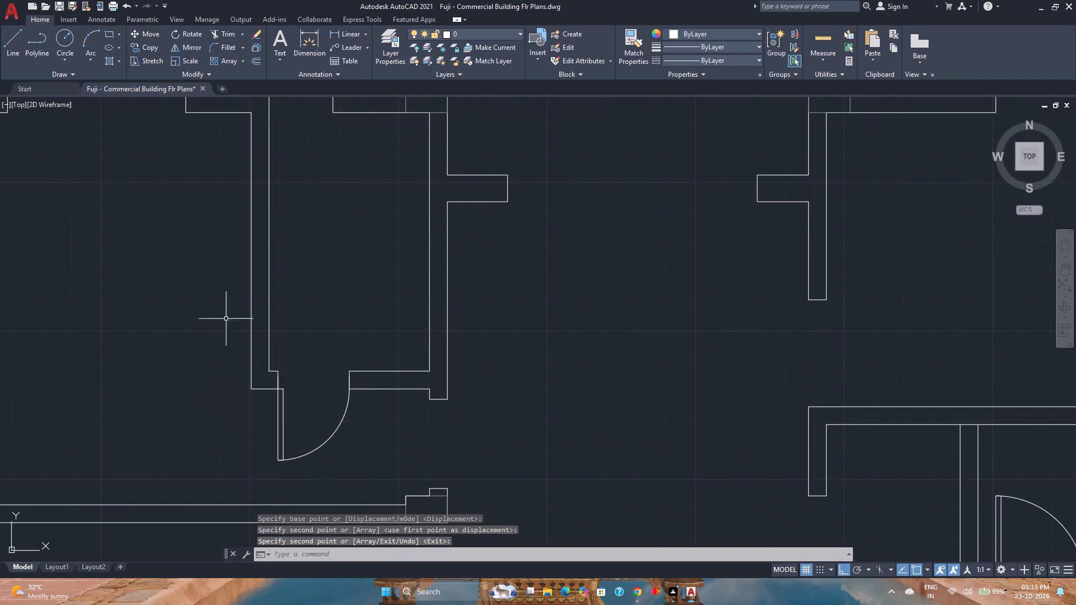
# Flip the small northwest room's door so that it swings north into the room.
pyautogui.click(284, 444)
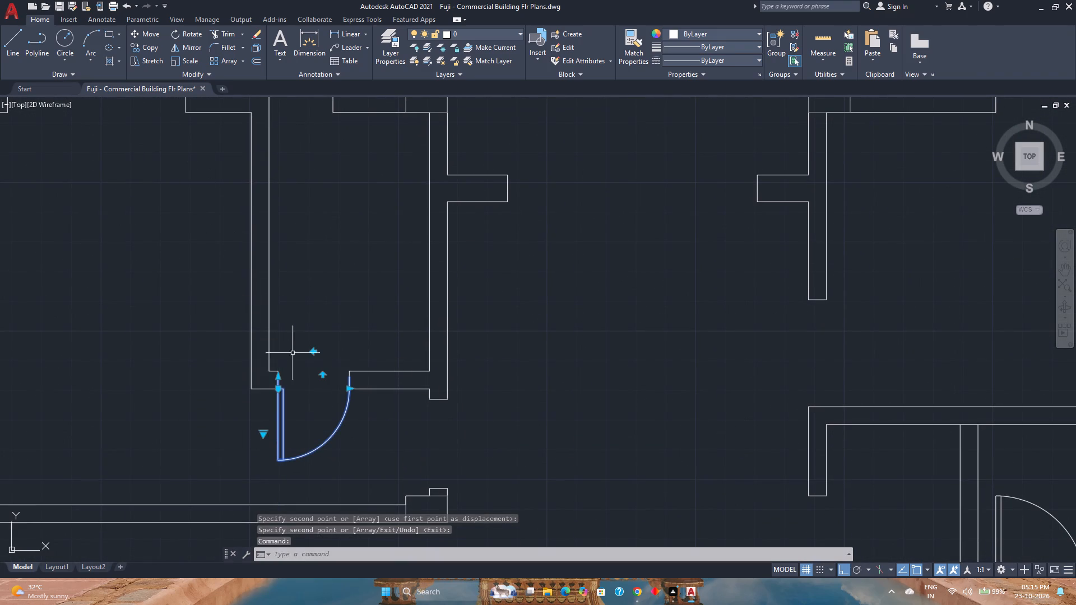
pyautogui.click(321, 376)
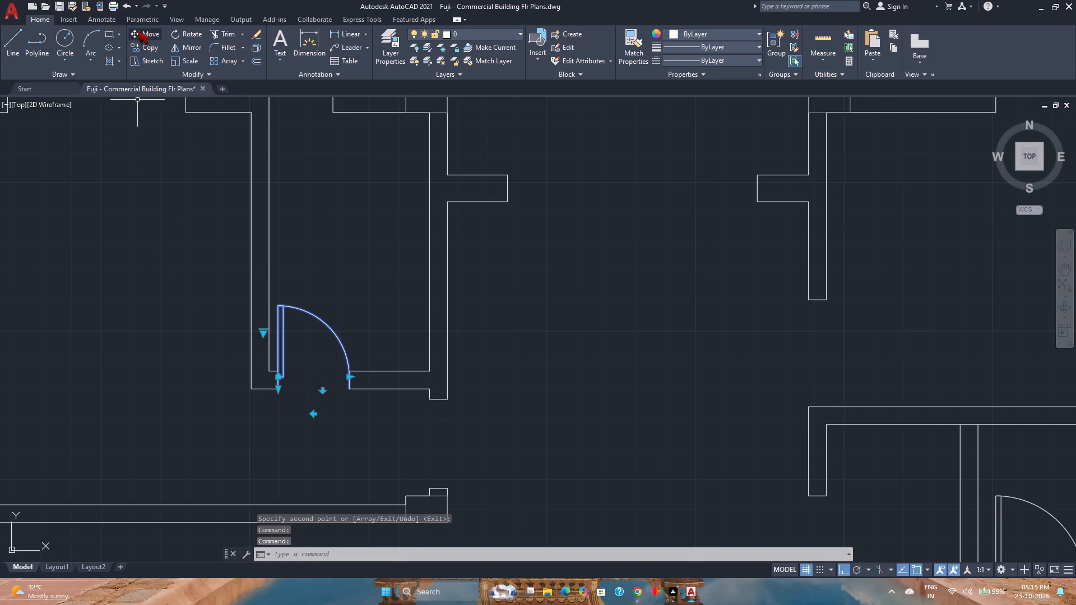
# Move the flipped door north so its hinge corner sits on the wall's inner face at the west jamb.
pyautogui.click(140, 29)
pyautogui.scroll(2, 285, 399)
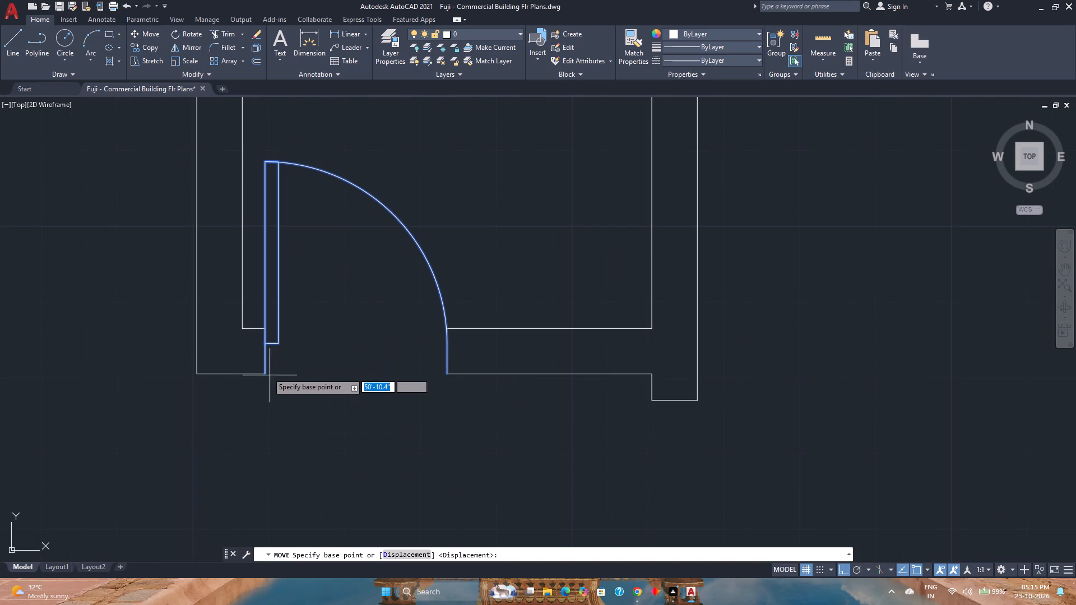
pyautogui.click(266, 344)
pyautogui.click(266, 333)
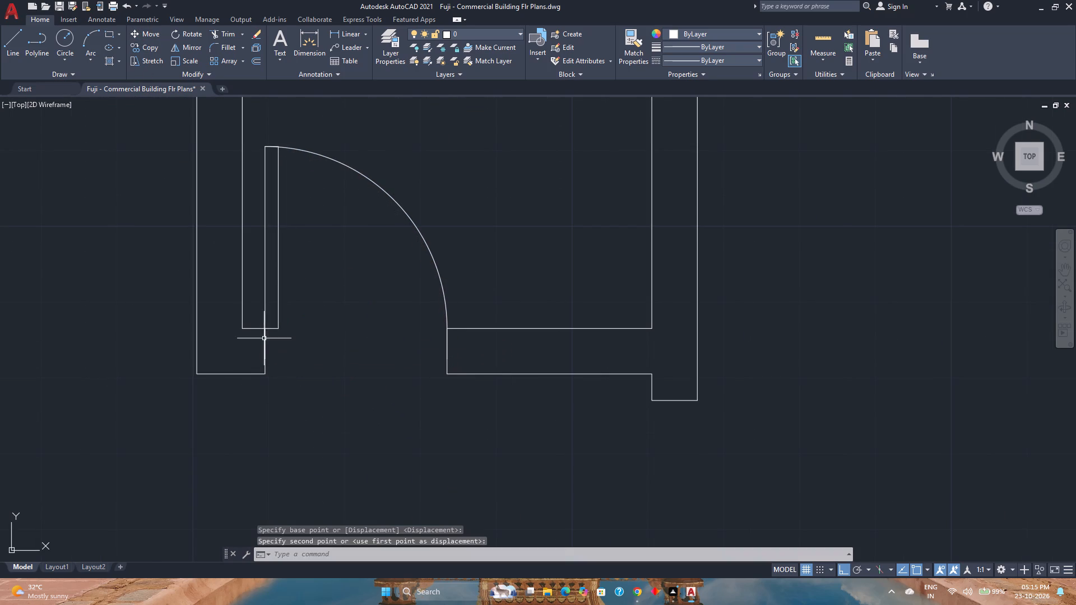
pyautogui.rightClick(108, 311)
pyautogui.click(100, 255)
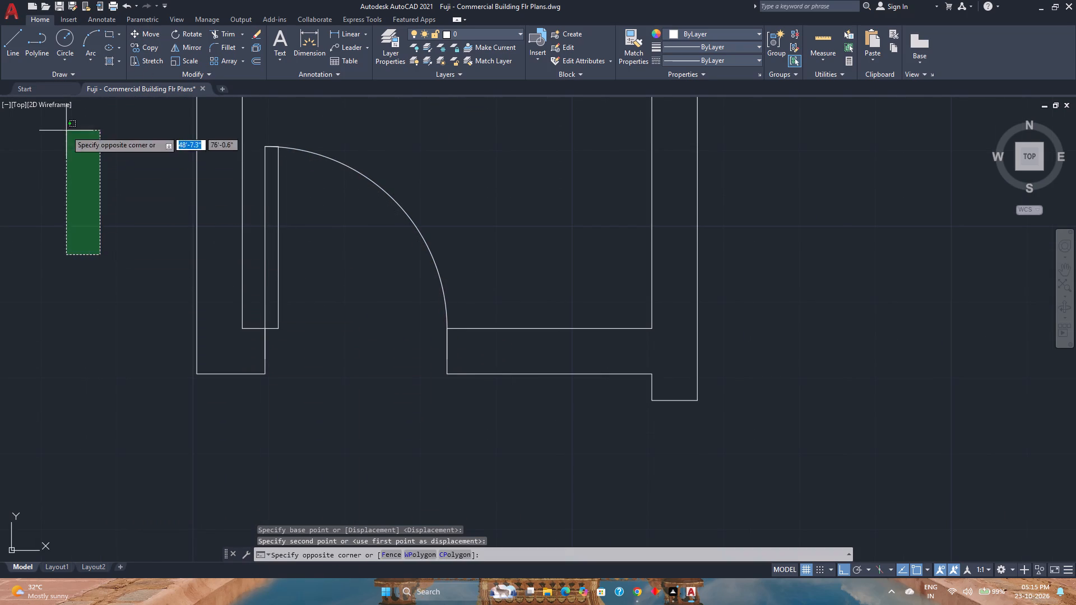
pyautogui.click(66, 131)
# Save the drawing.
pyautogui.click(59, 7)
# Copy the small northwest room's door by its hinge corner to the wall opening northwest of the stairs, at the west jamb's north corner.
pyautogui.scroll(-1, 211, 343)
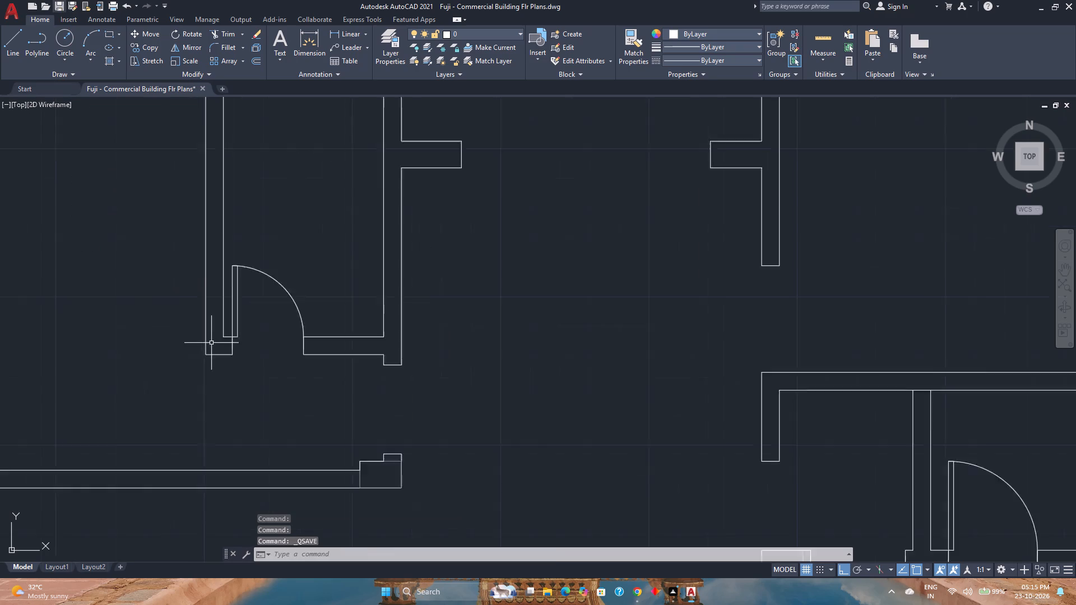
pyautogui.scroll(-4, 211, 343)
pyautogui.moveTo(219, 362); pyautogui.dragTo(247, 330, button='middle')
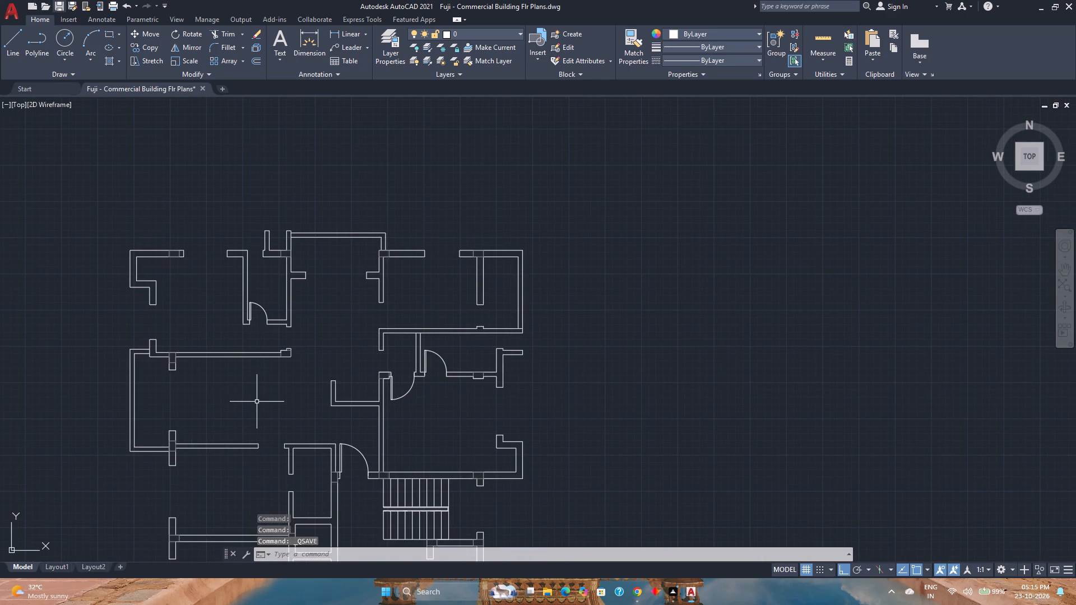
pyautogui.moveTo(257, 403); pyautogui.dragTo(260, 357, button='middle')
pyautogui.moveTo(270, 424); pyautogui.dragTo(263, 380, button='middle')
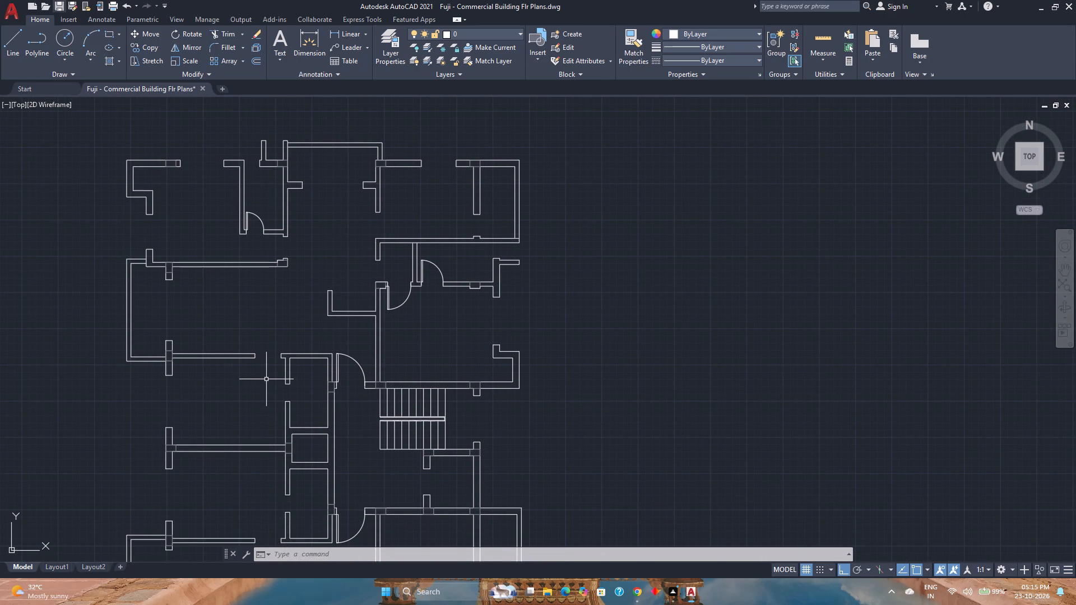
pyautogui.click(266, 219)
pyautogui.click(252, 222)
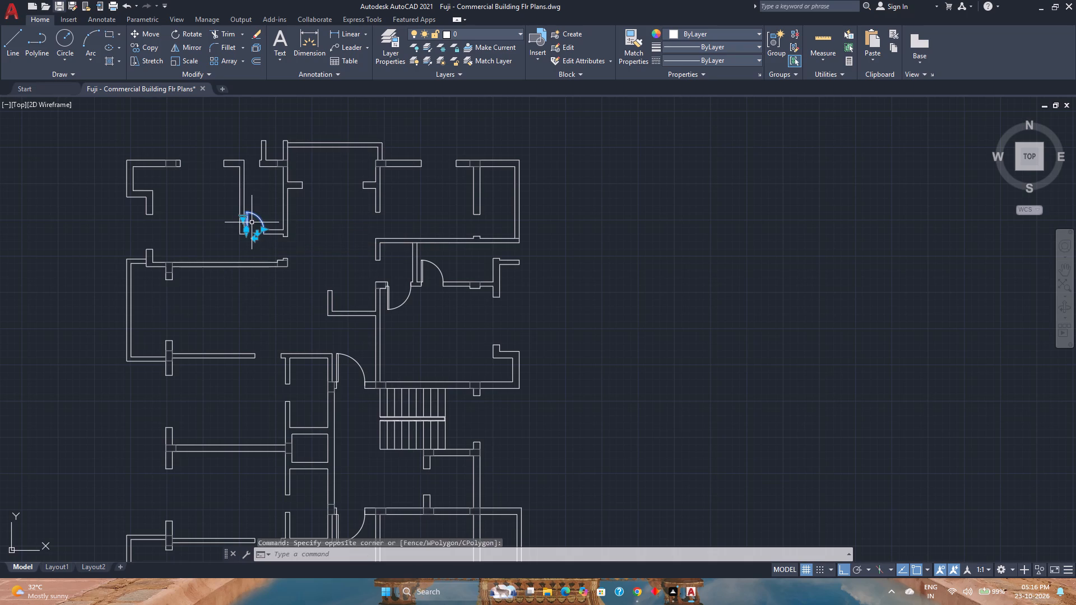
pyautogui.click(154, 46)
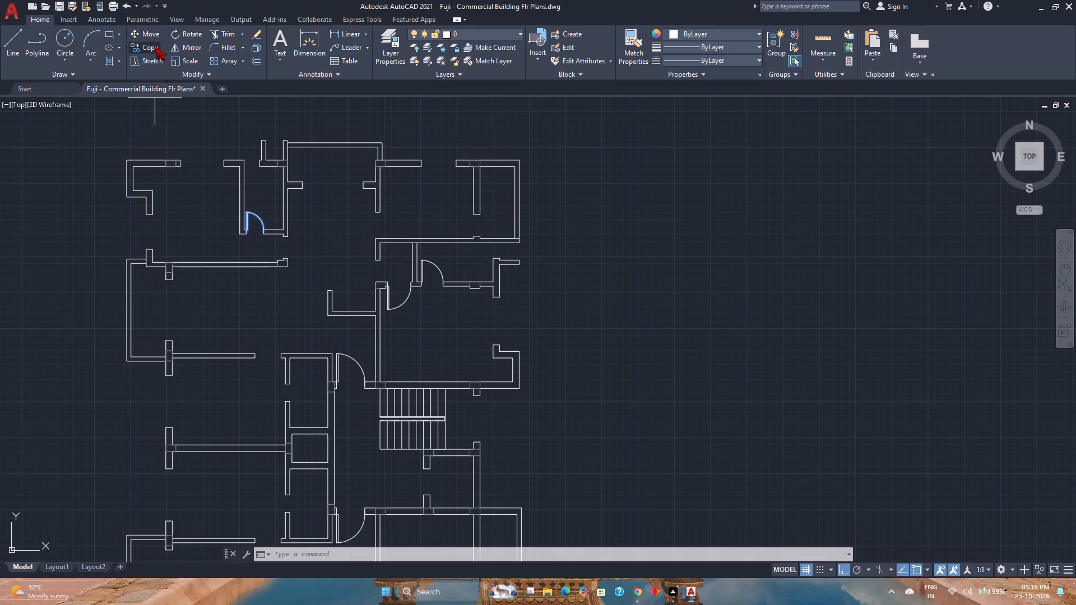
pyautogui.scroll(3, 245, 240)
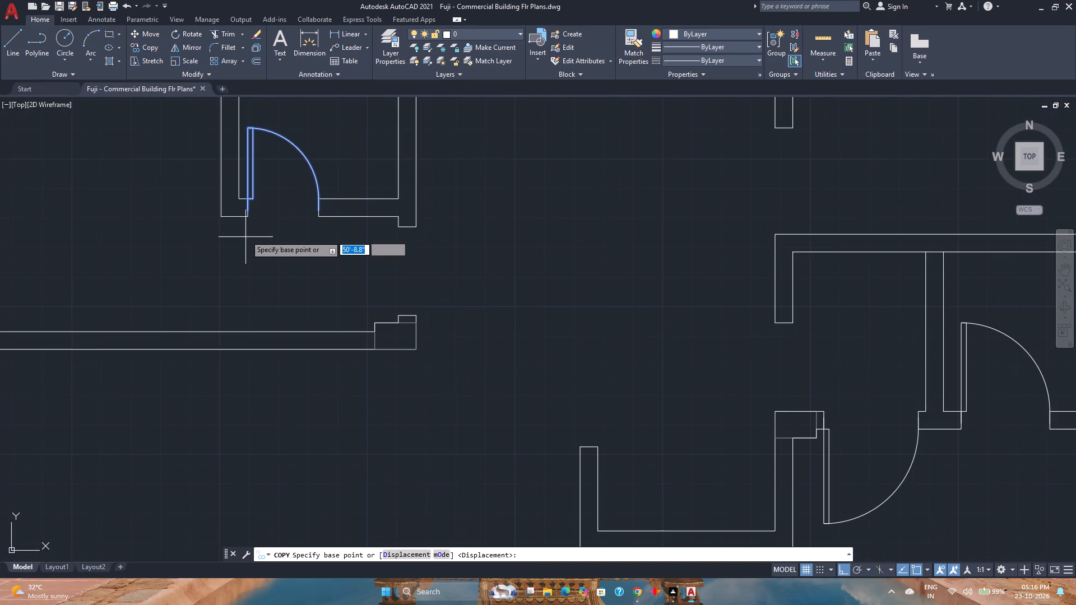
pyautogui.scroll(3, 243, 198)
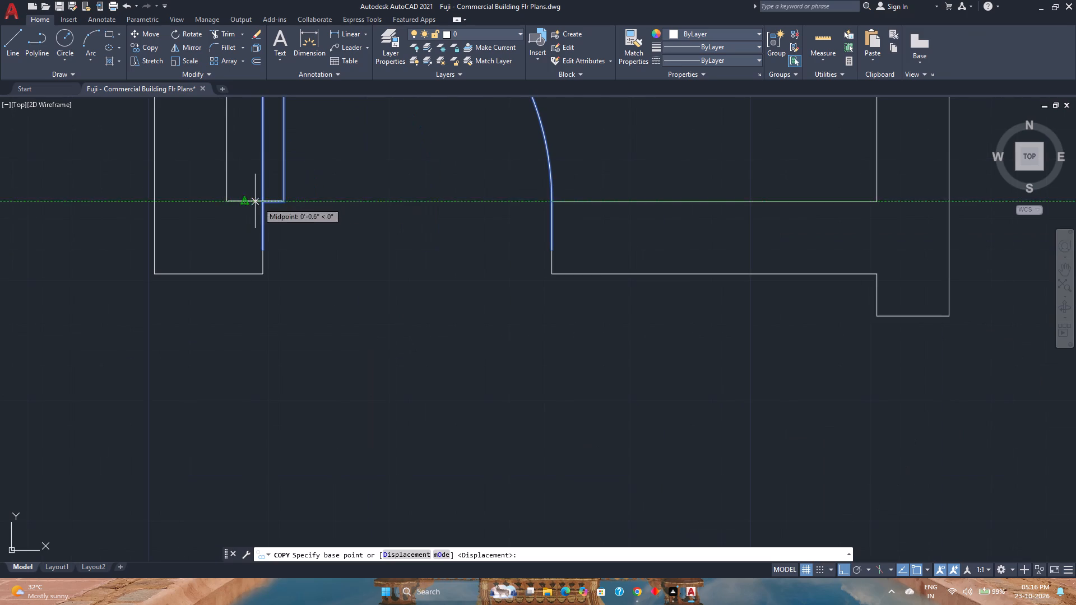
pyautogui.click(263, 202)
pyautogui.scroll(-5, 263, 202)
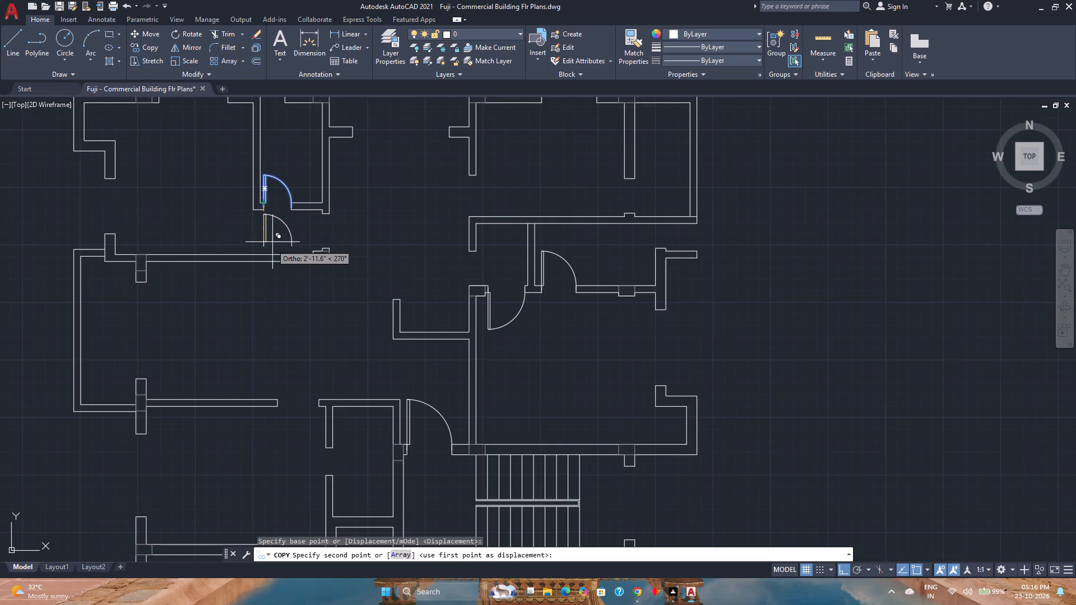
pyautogui.scroll(3, 279, 405)
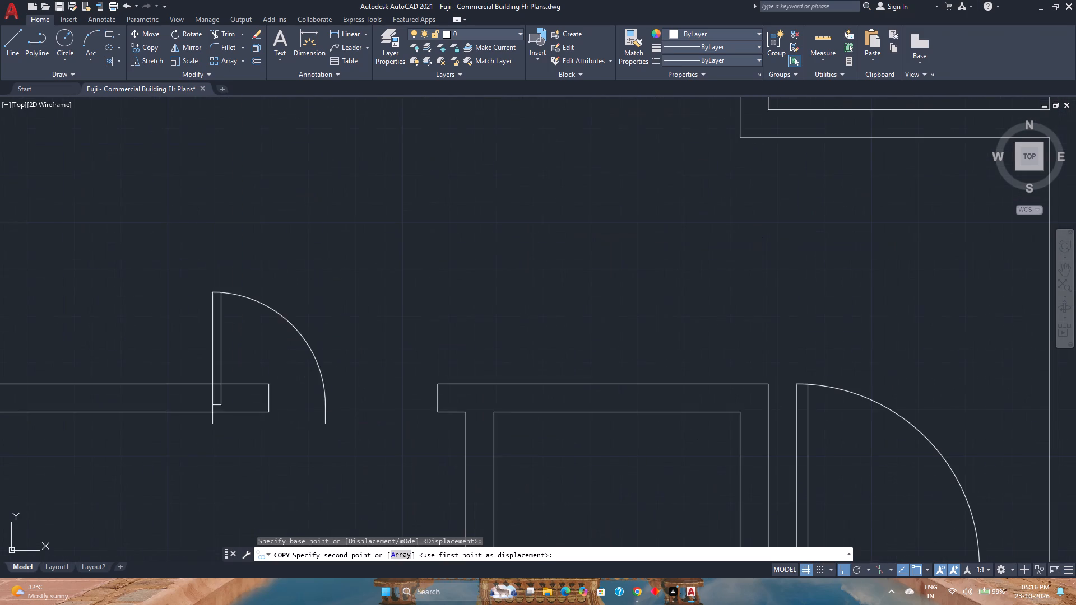
pyautogui.click(272, 388)
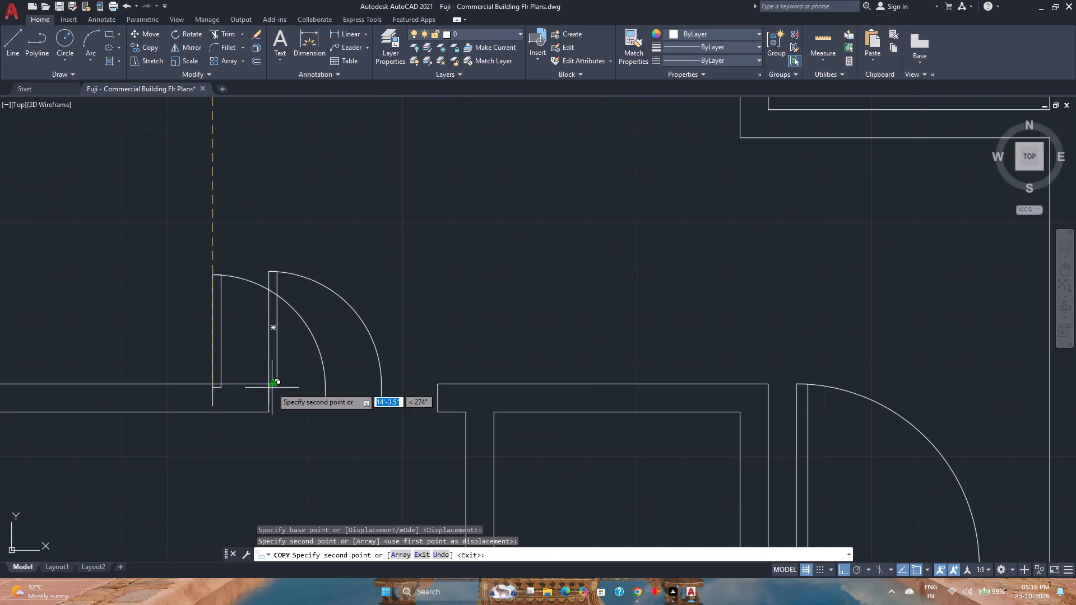
pyautogui.rightClick(321, 370)
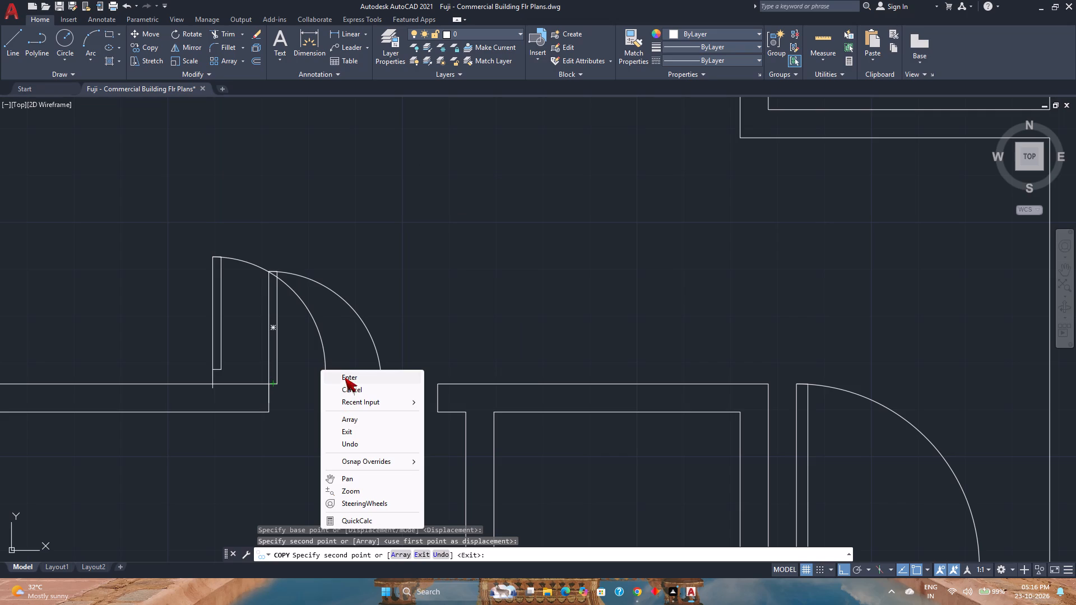
pyautogui.click(346, 378)
# Stretch the copied door's width to the opening's east jamb.
pyautogui.click(368, 328)
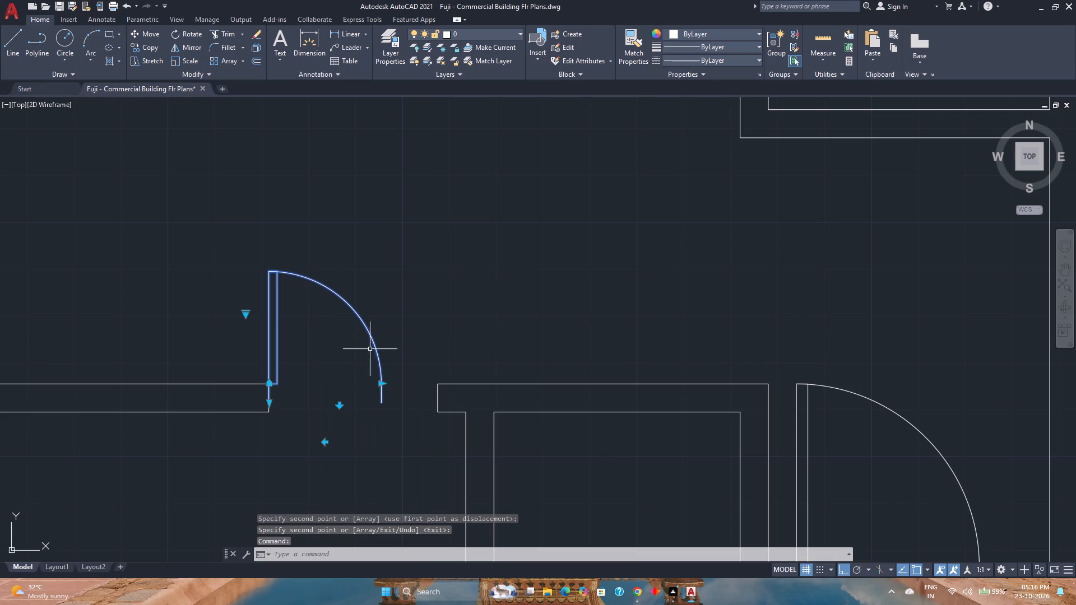
pyautogui.click(382, 387)
pyautogui.click(435, 398)
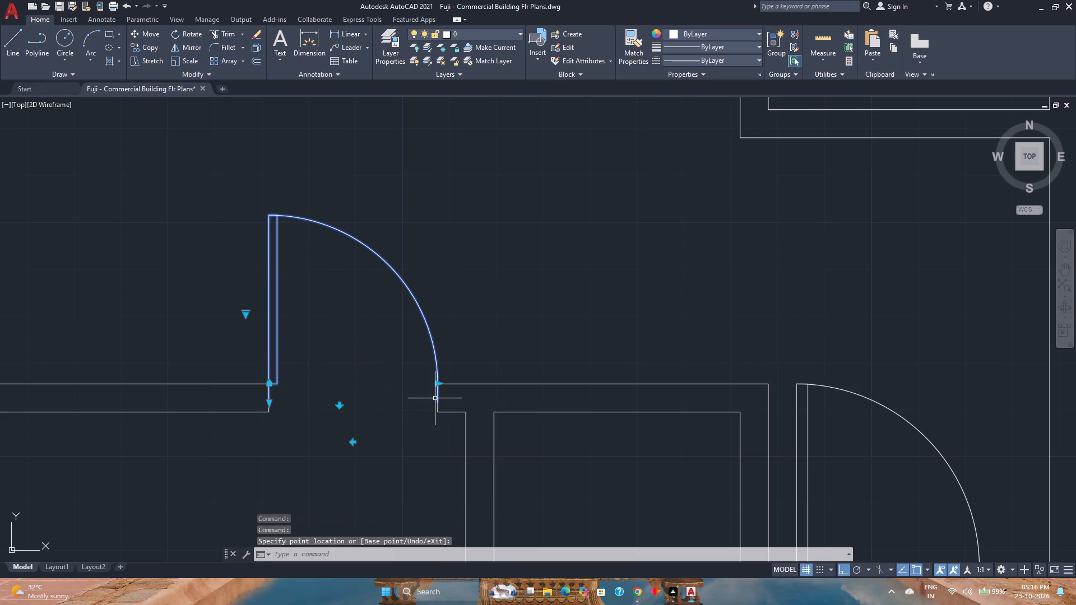
# Flip the widened door both ways so that it swings south and is hinged at the east jamb.
pyautogui.click(340, 406)
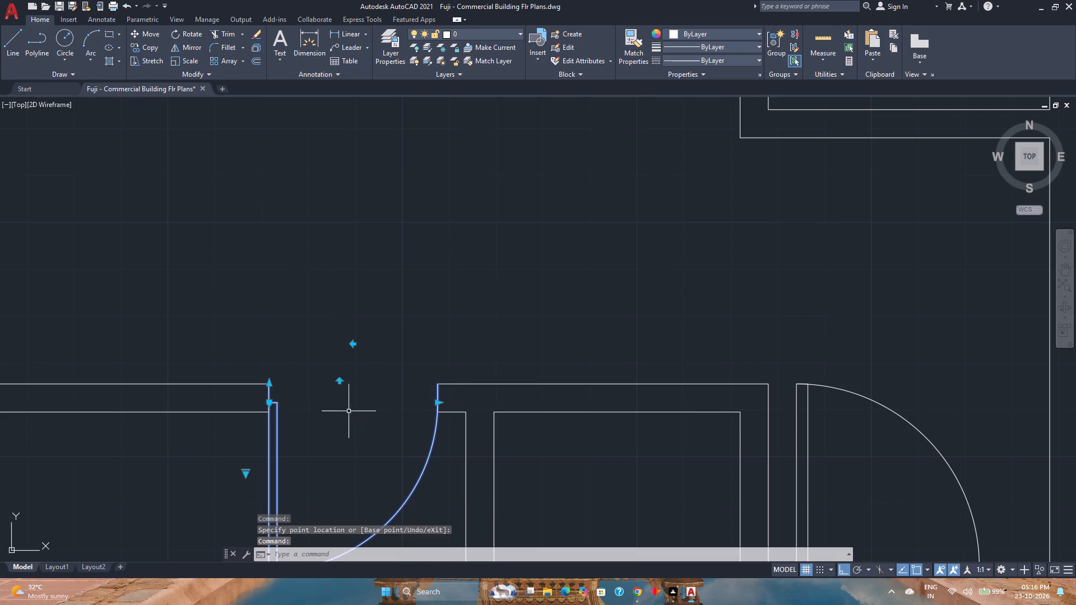
pyautogui.click(353, 346)
# Copy the flipped door by its hinge corner to the matching opening farther south, at the east jamb's south-face corner.
pyautogui.scroll(-2, 353, 345)
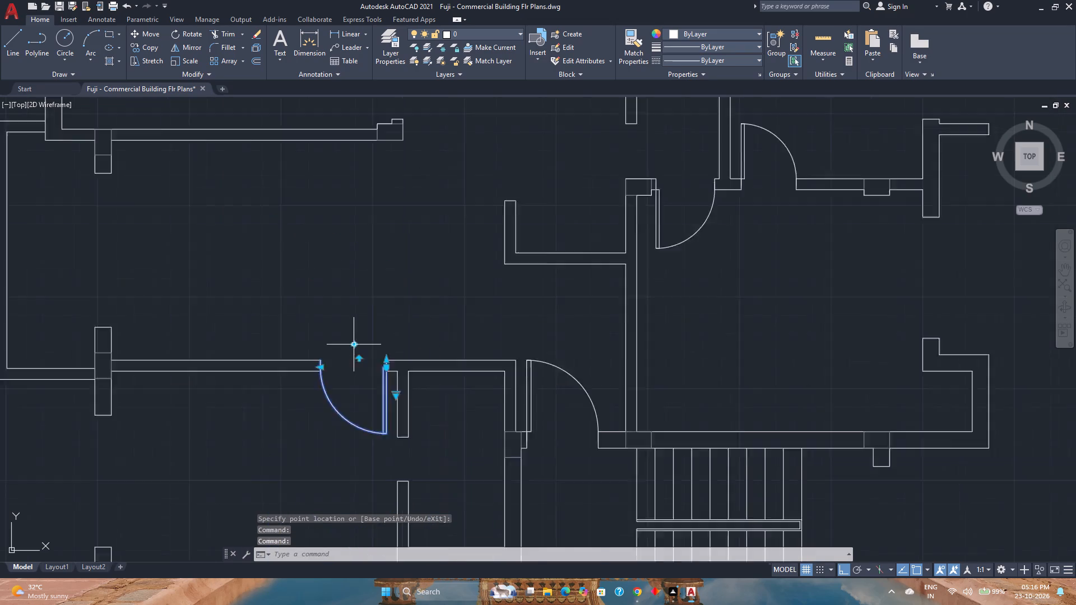
pyautogui.scroll(-2, 353, 345)
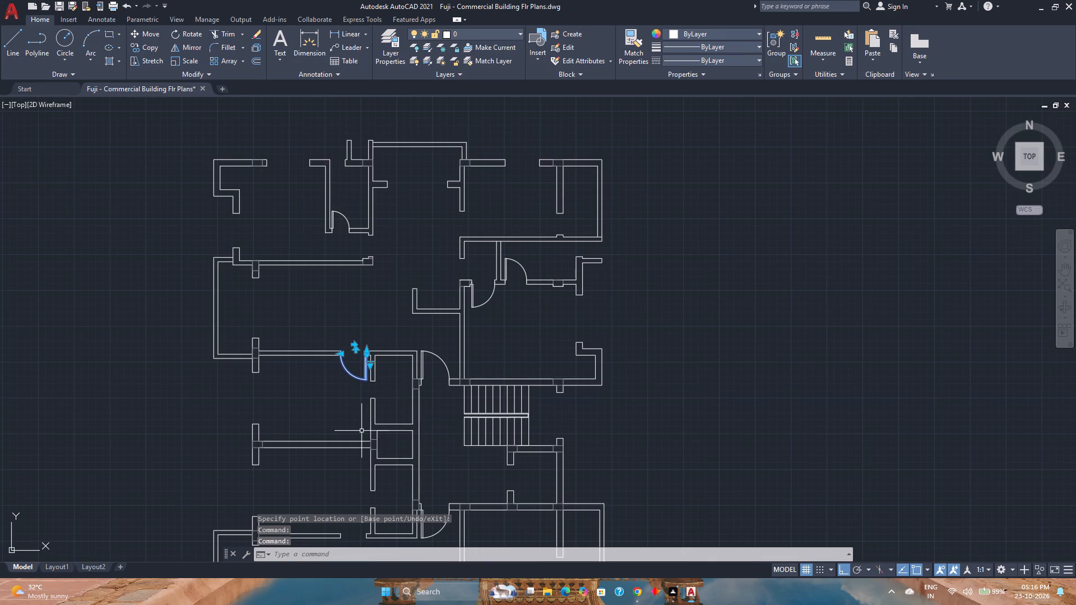
pyautogui.moveTo(350, 481); pyautogui.dragTo(341, 432, button='middle')
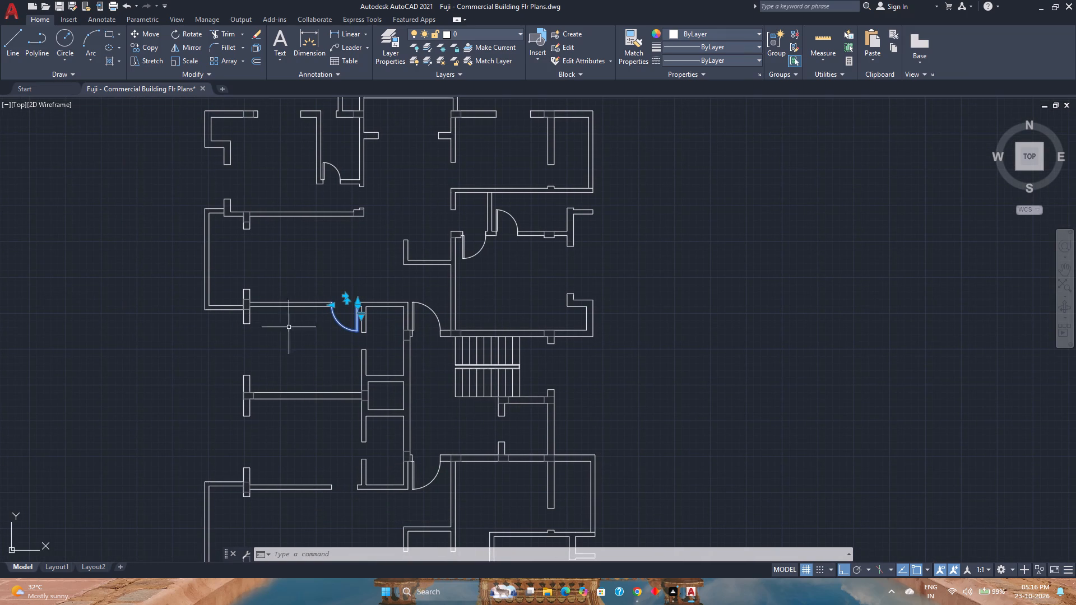
pyautogui.click(151, 50)
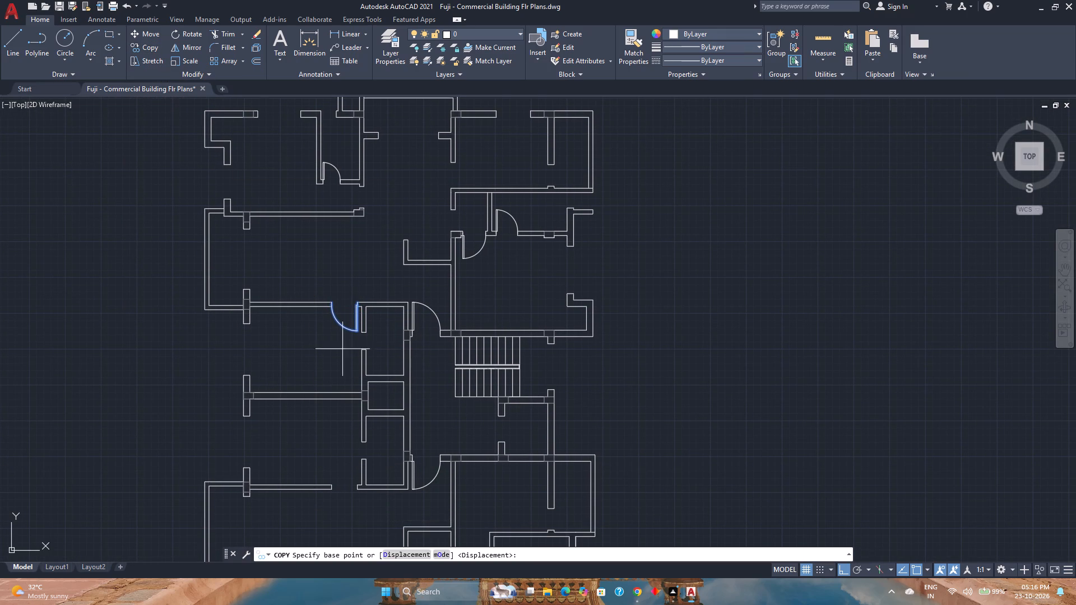
pyautogui.scroll(4, 365, 323)
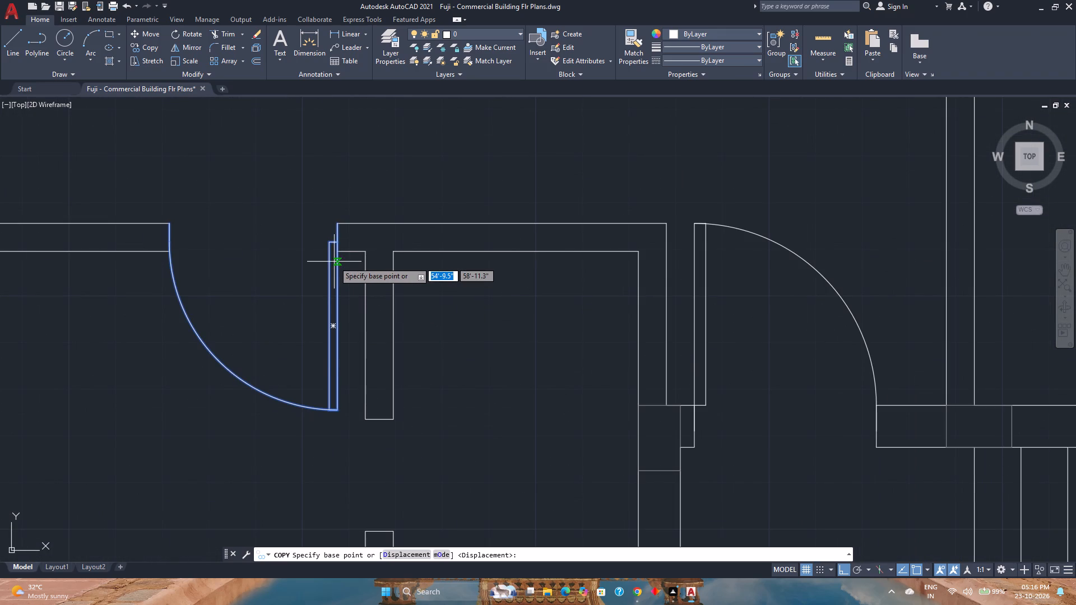
pyautogui.scroll(1, 334, 261)
pyautogui.click(339, 232)
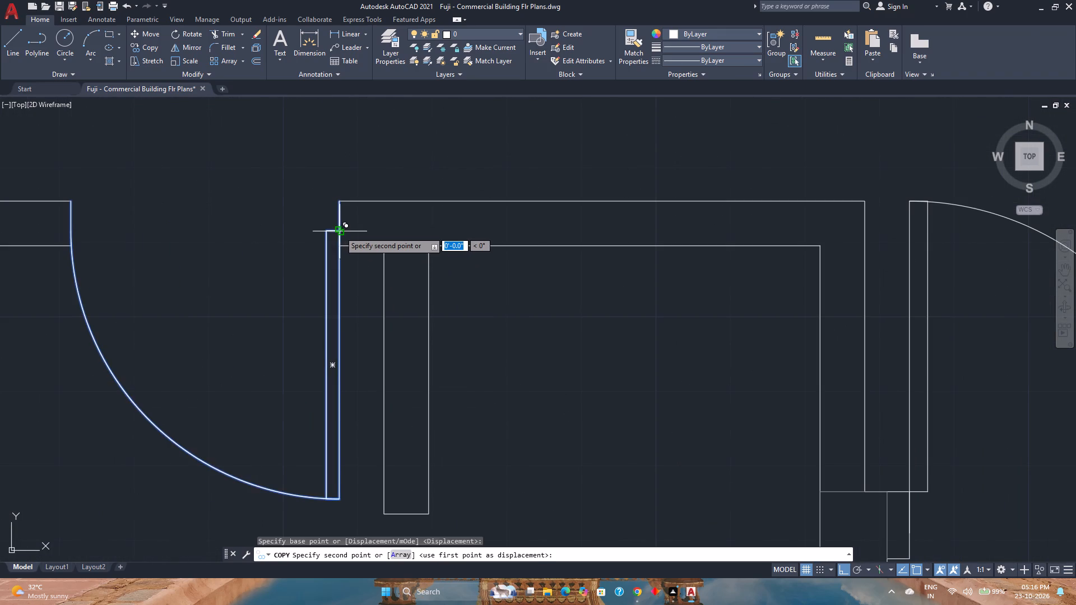
pyautogui.scroll(-4, 340, 231)
pyautogui.scroll(1, 350, 499)
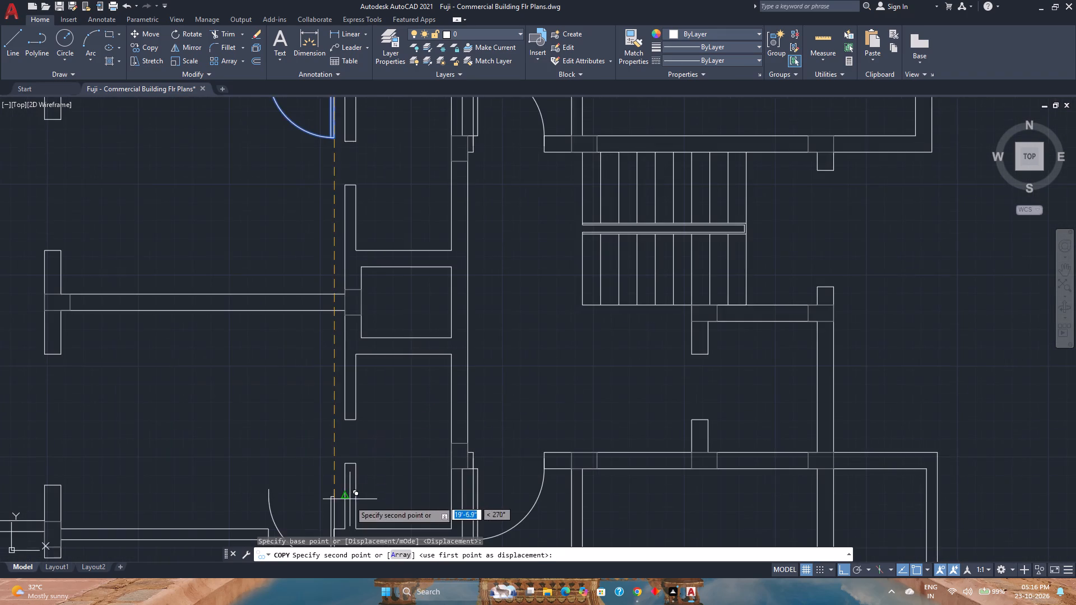
pyautogui.moveTo(349, 506); pyautogui.dragTo(353, 394, button='middle')
pyautogui.scroll(2, 336, 431)
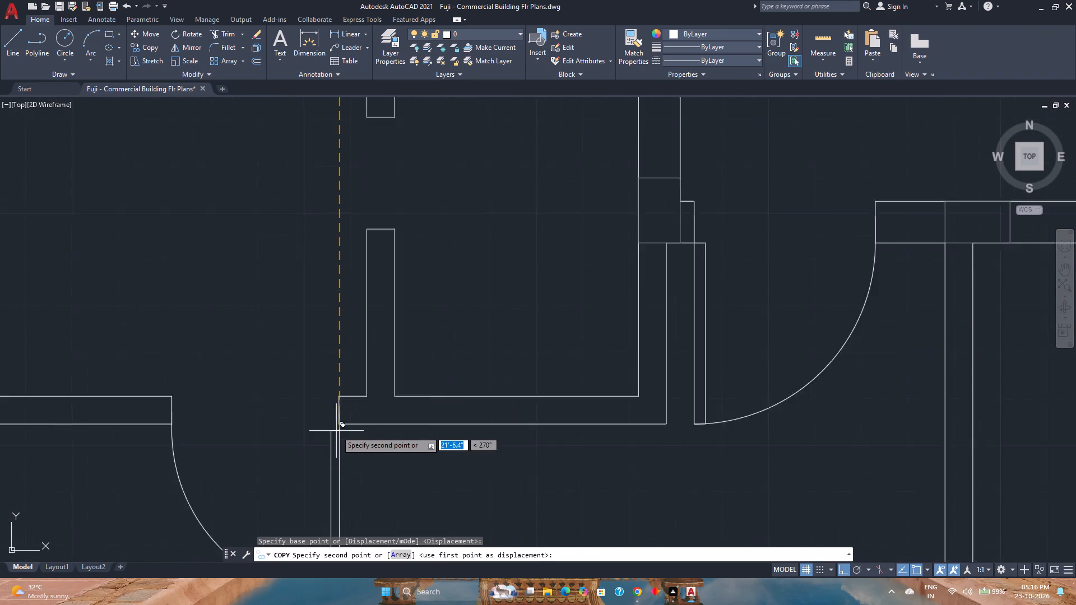
pyautogui.scroll(1, 336, 431)
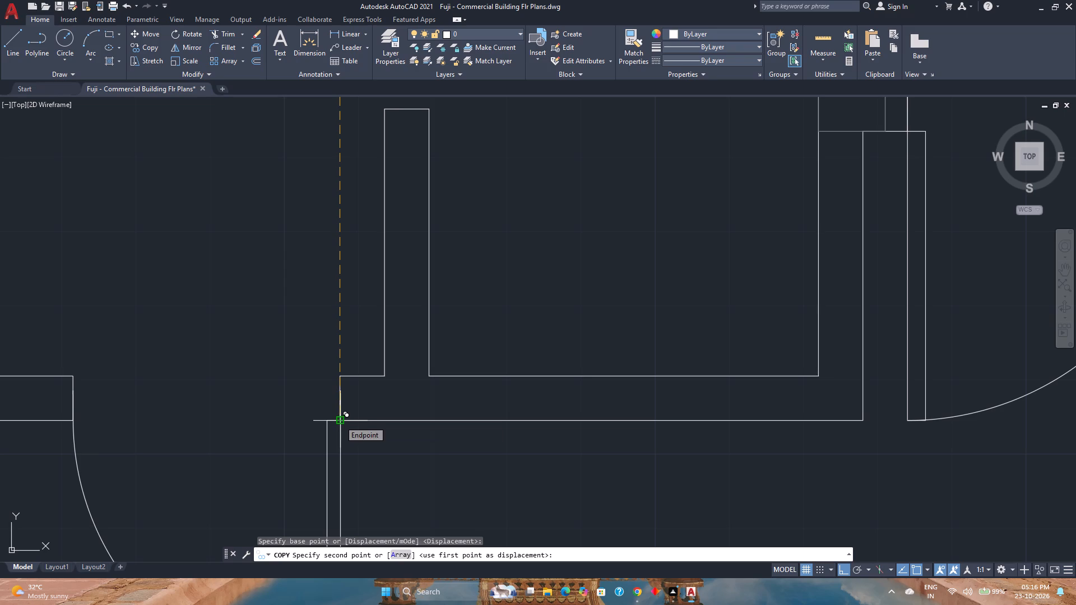
pyautogui.click(340, 421)
pyautogui.rightClick(256, 319)
pyautogui.click(284, 327)
# Move the northern of the two matching doors south so its hinge corner sits on the wall's south face at the east jamb.
pyautogui.scroll(-3, 284, 327)
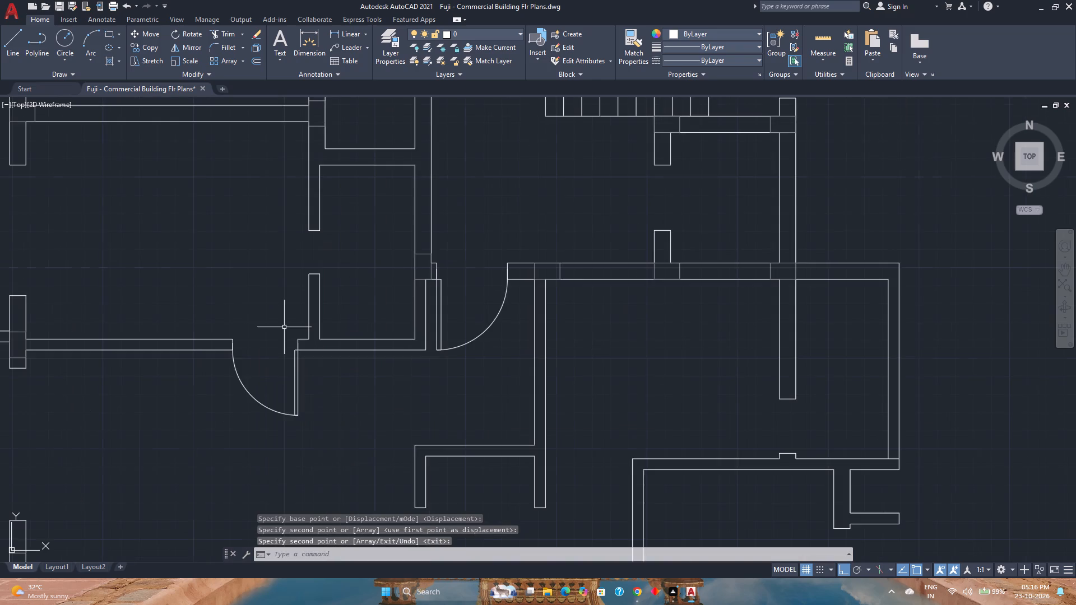
pyautogui.scroll(-1, 284, 327)
pyautogui.moveTo(284, 327); pyautogui.dragTo(325, 506, button='middle')
pyautogui.middleClick(325, 506)
pyautogui.click(333, 271)
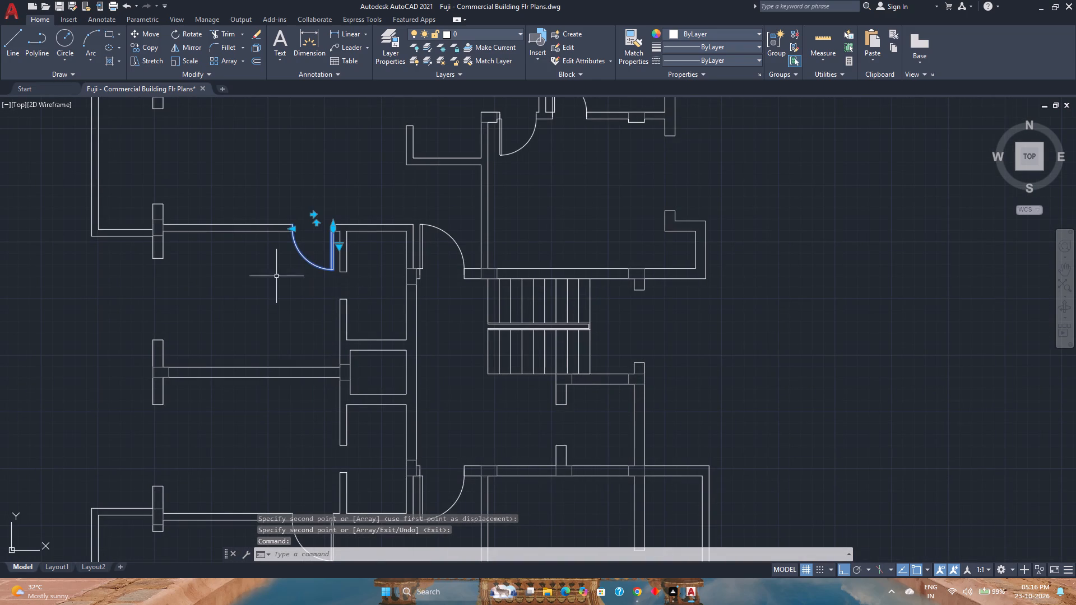
pyautogui.click(150, 31)
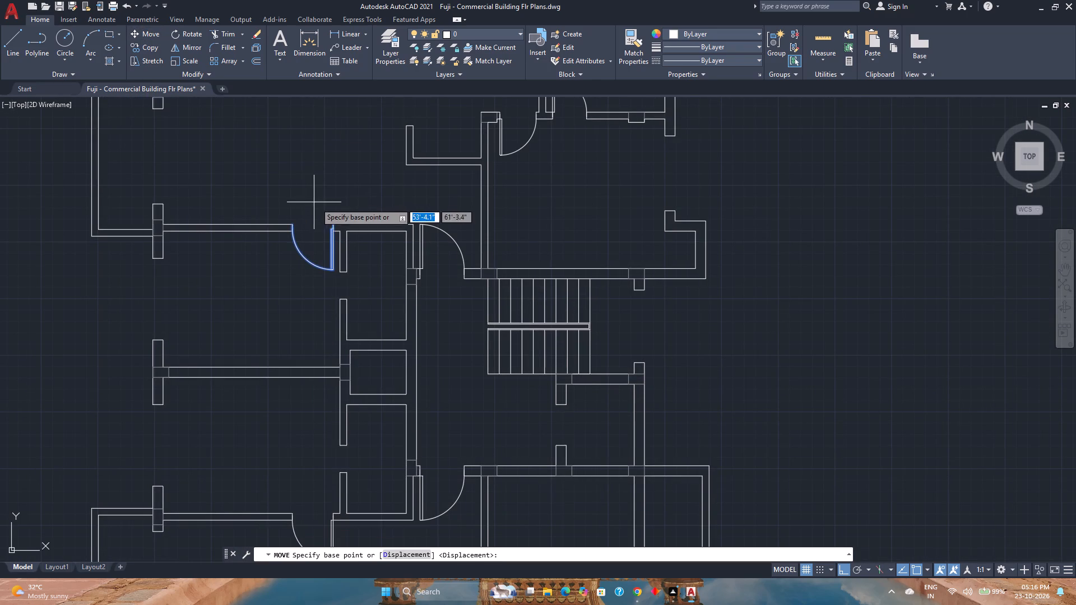
pyautogui.scroll(5, 329, 213)
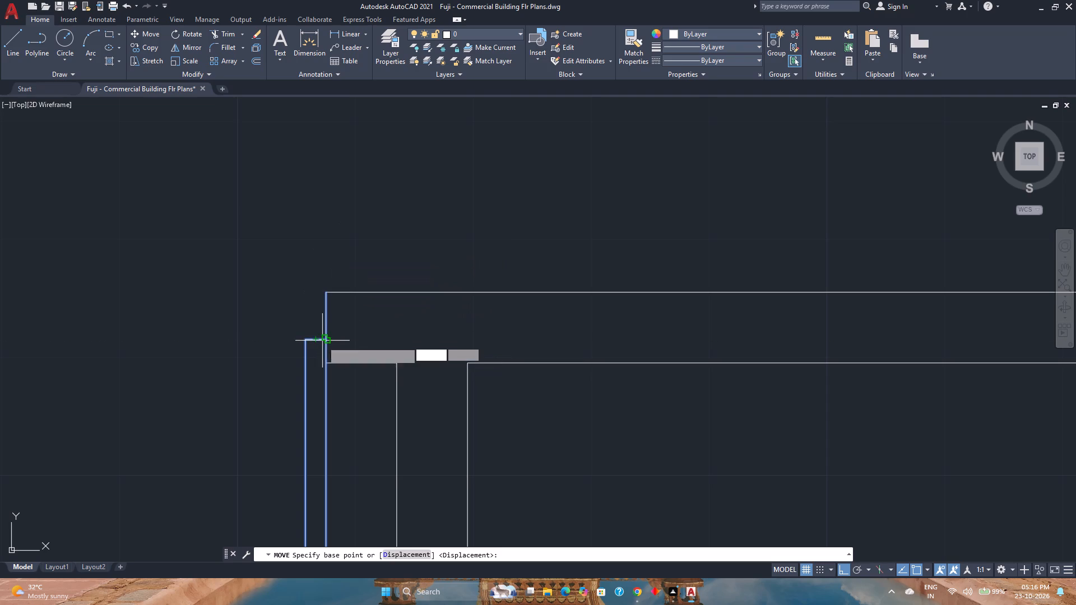
pyautogui.scroll(4, 322, 341)
pyautogui.click(337, 337)
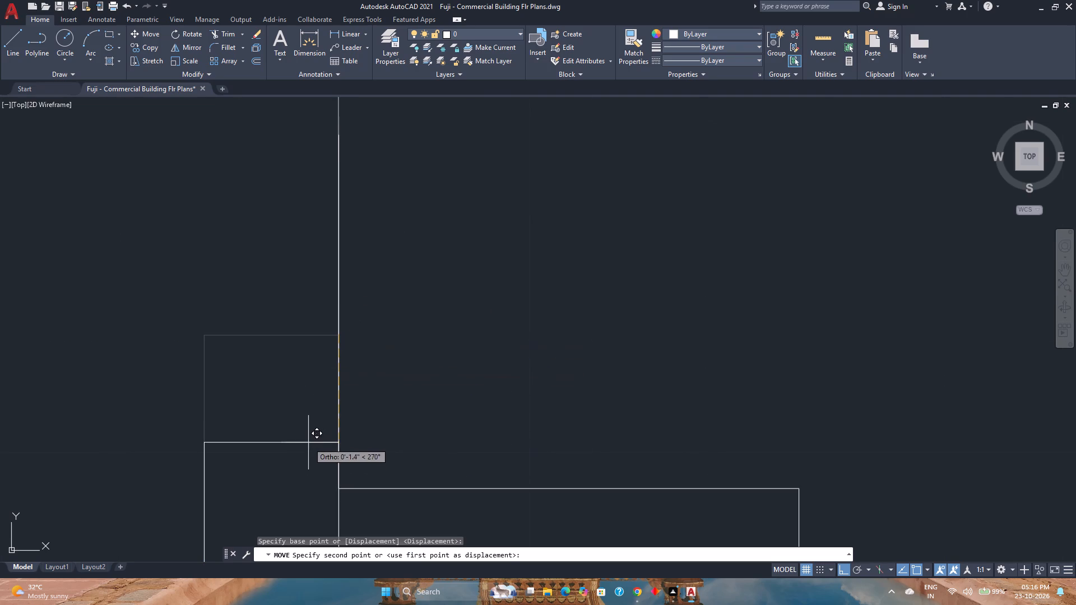
pyautogui.click(340, 490)
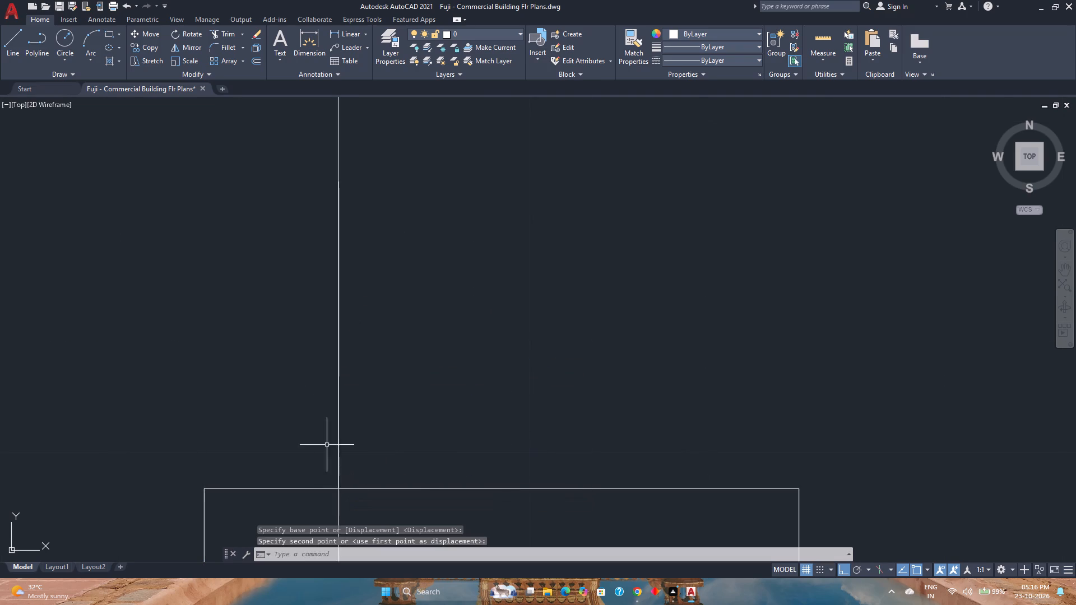
# Flip the southern matching door so that it swings north, keeping its hinge at the east jamb.
pyautogui.scroll(-9, 235, 276)
pyautogui.moveTo(237, 375); pyautogui.dragTo(267, 260, button='middle')
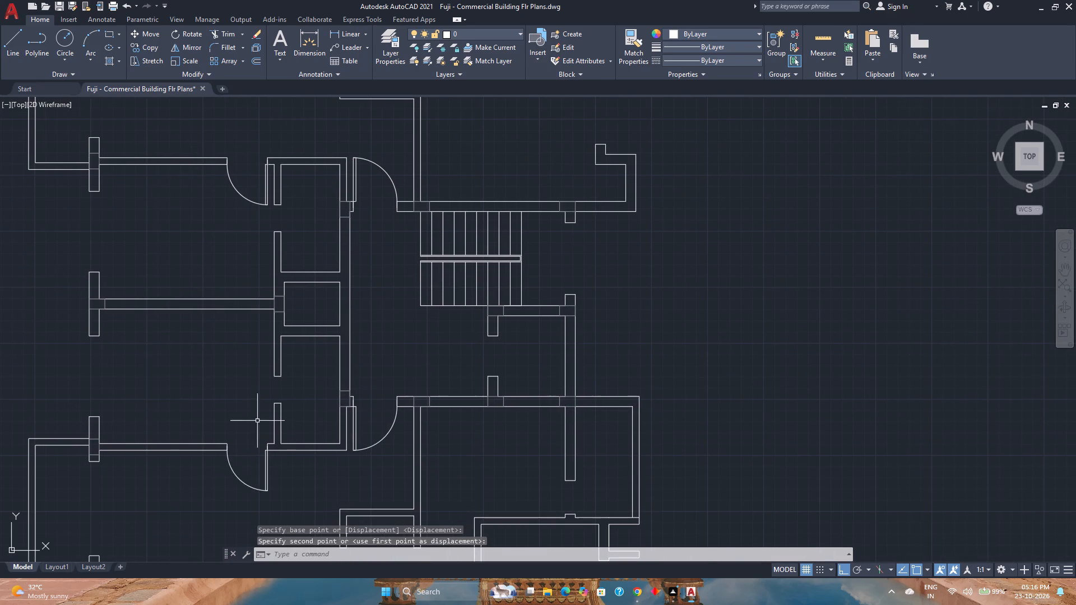
pyautogui.click(266, 466)
pyautogui.scroll(3, 250, 454)
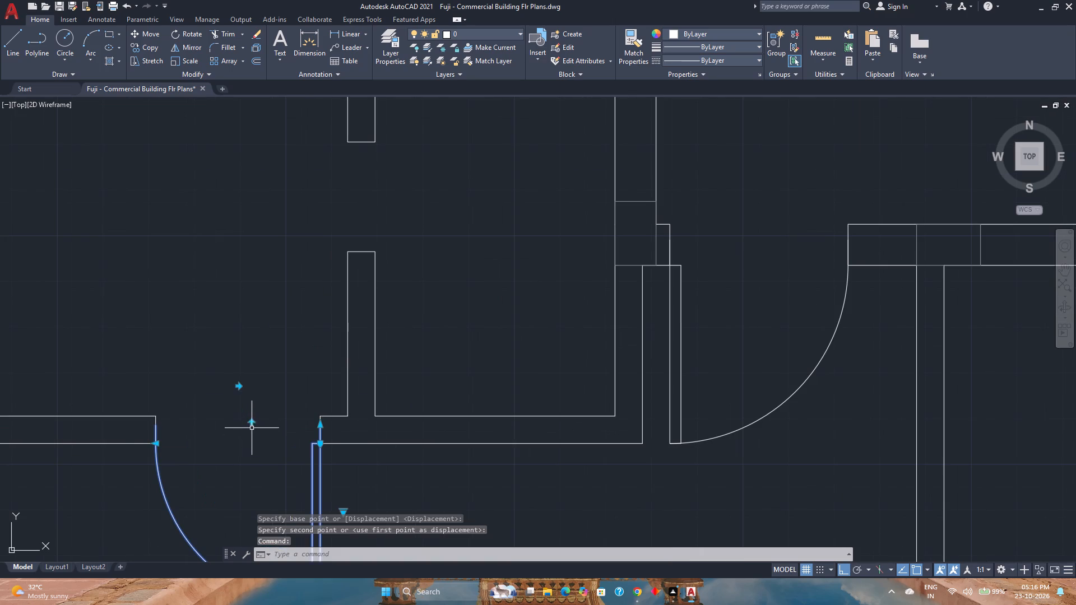
pyautogui.click(249, 423)
# Move the flipped southern door north so its hinge corner sits on the wall's north face at the east jamb.
pyautogui.click(142, 35)
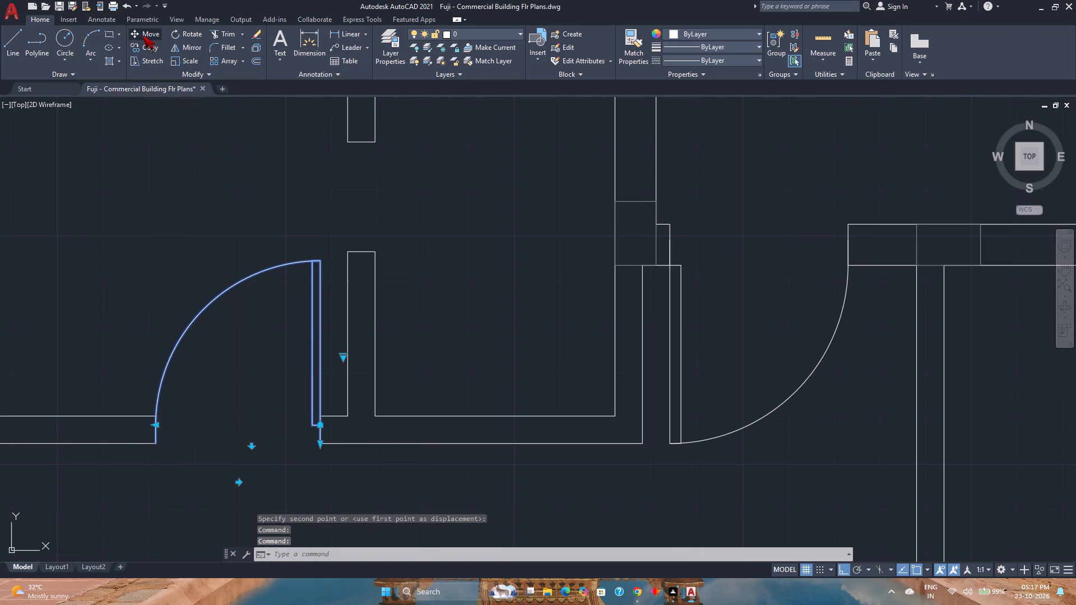
pyautogui.scroll(2, 333, 434)
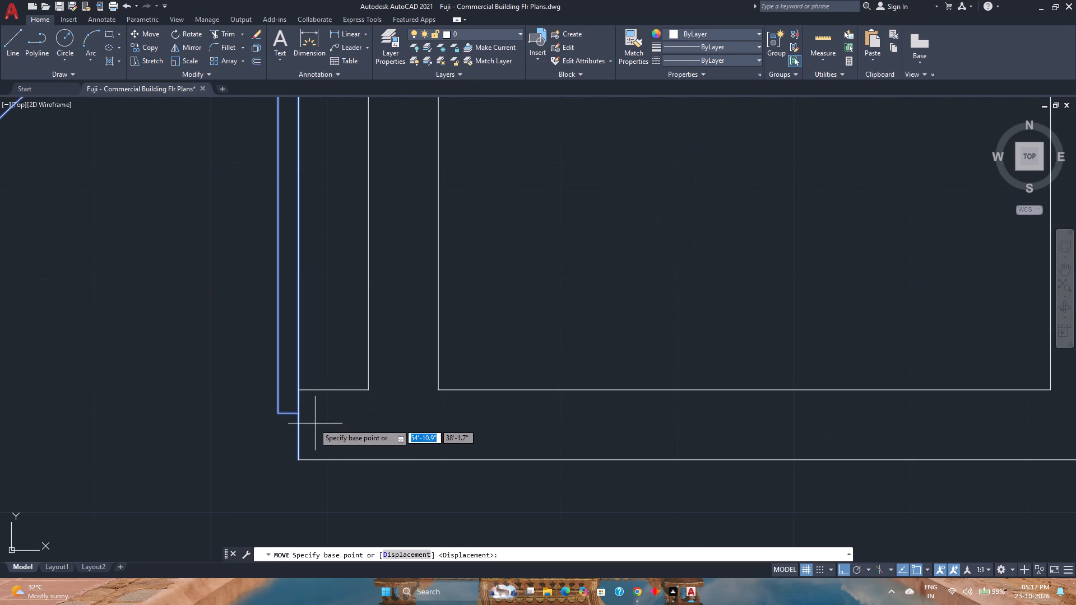
pyautogui.click(301, 413)
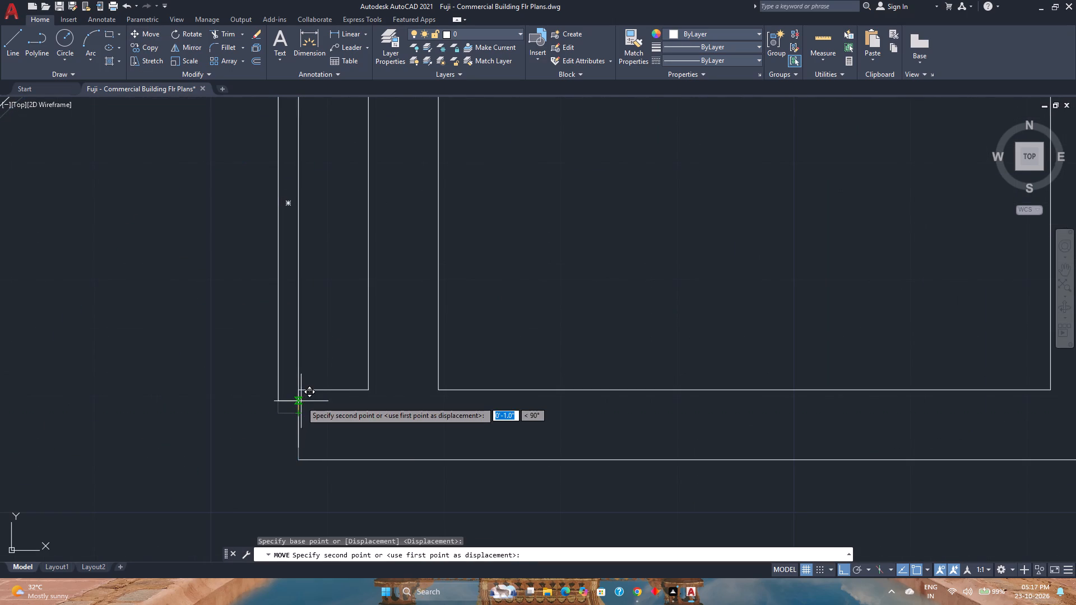
pyautogui.click(300, 392)
pyautogui.scroll(-2, 115, 299)
pyautogui.moveTo(115, 299); pyautogui.dragTo(130, 310, button='middle')
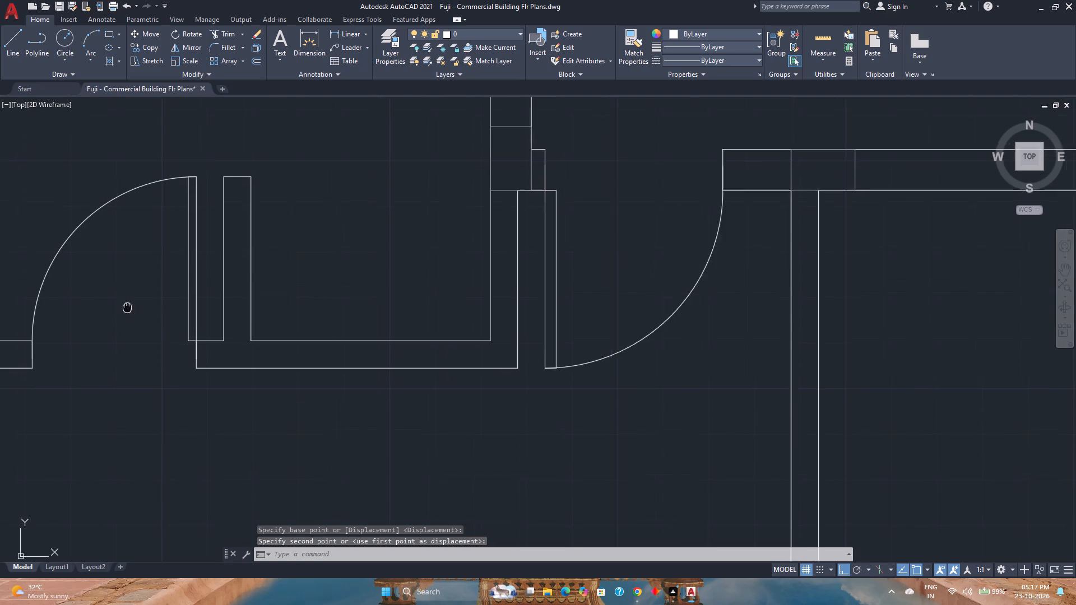
# Save the drawing.
pyautogui.moveTo(130, 310); pyautogui.dragTo(201, 410, button='middle')
pyautogui.rightClick(203, 384)
pyautogui.click(96, 170)
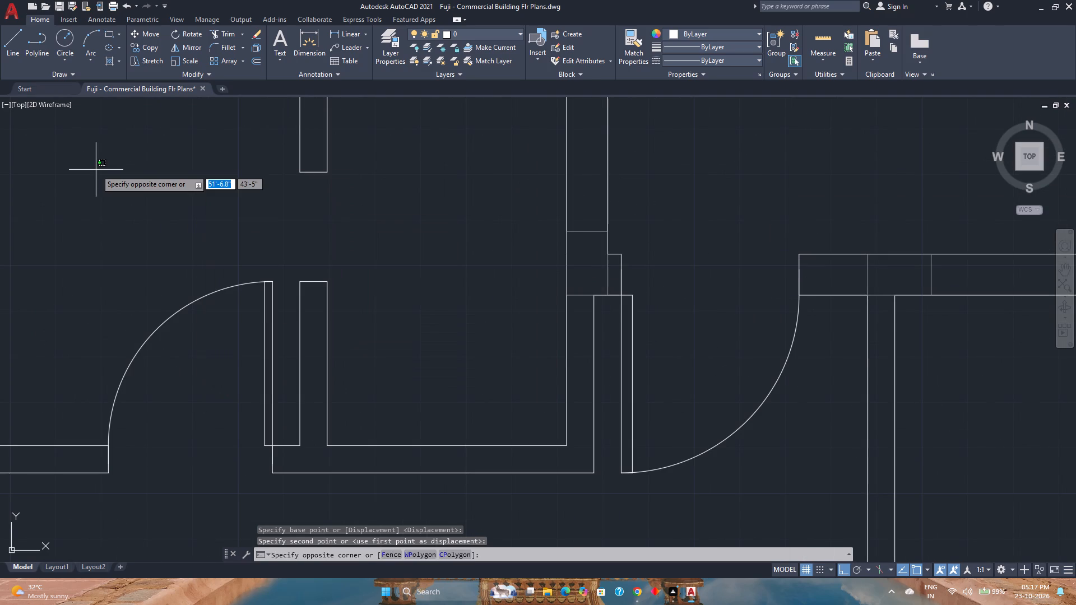
pyautogui.click(96, 170)
pyautogui.click(20, 229)
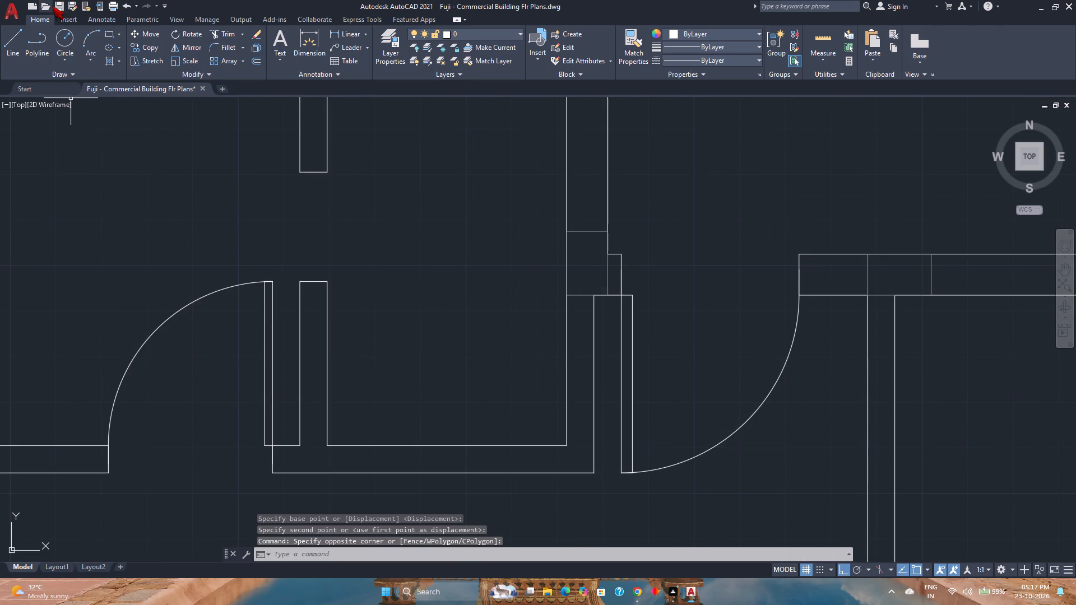
pyautogui.click(57, 8)
# Copy the small southern room's door by its hinge corner to the southeast room's north wall opening, at the west jamb's south-face corner.
pyautogui.scroll(-3, 281, 353)
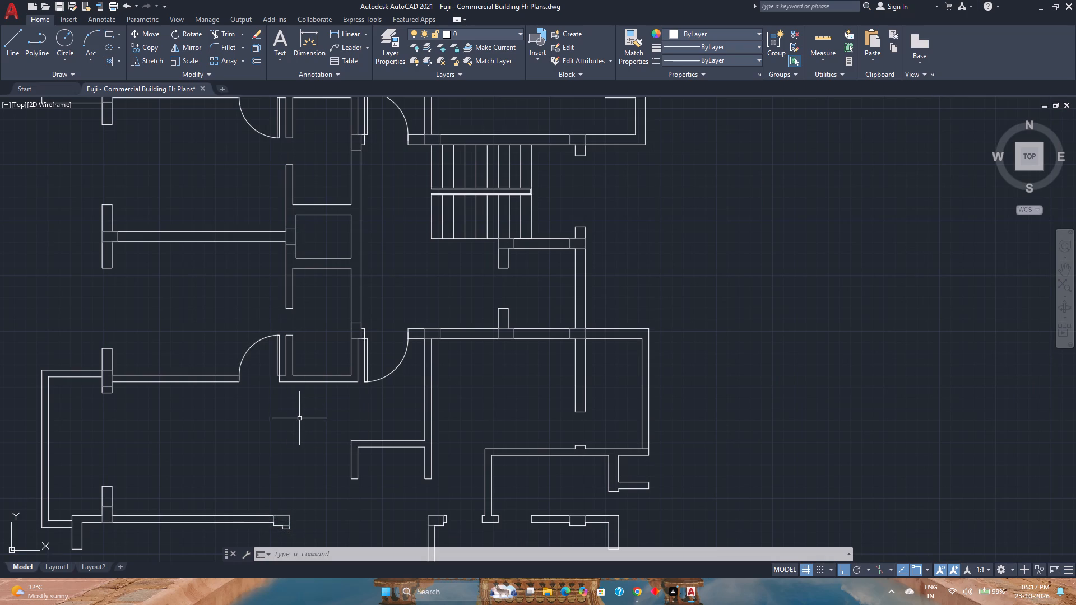
pyautogui.moveTo(302, 435); pyautogui.dragTo(280, 322, button='middle')
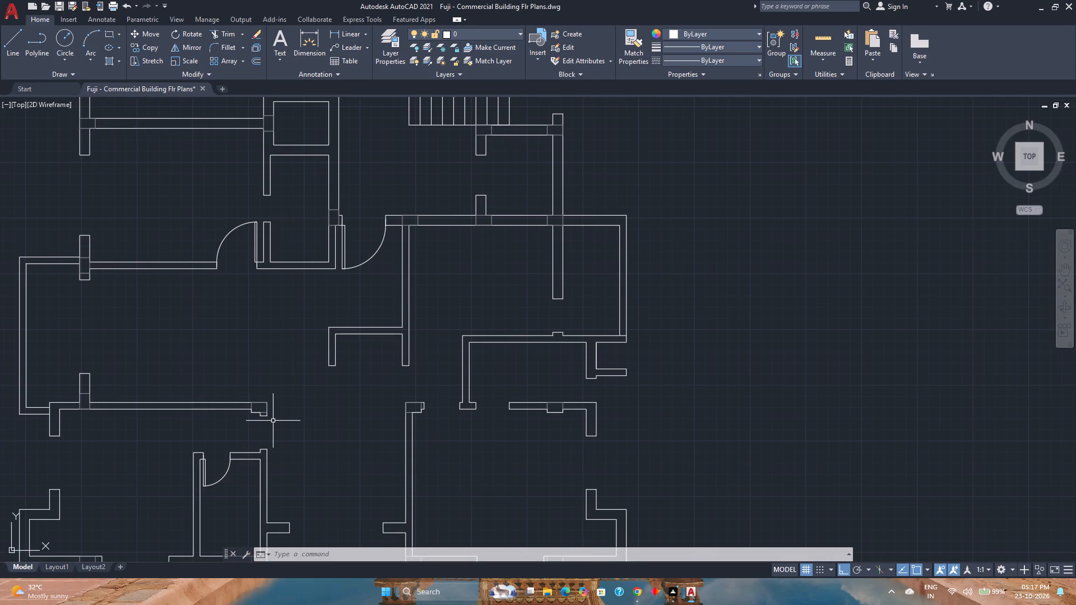
pyautogui.scroll(-1, 307, 428)
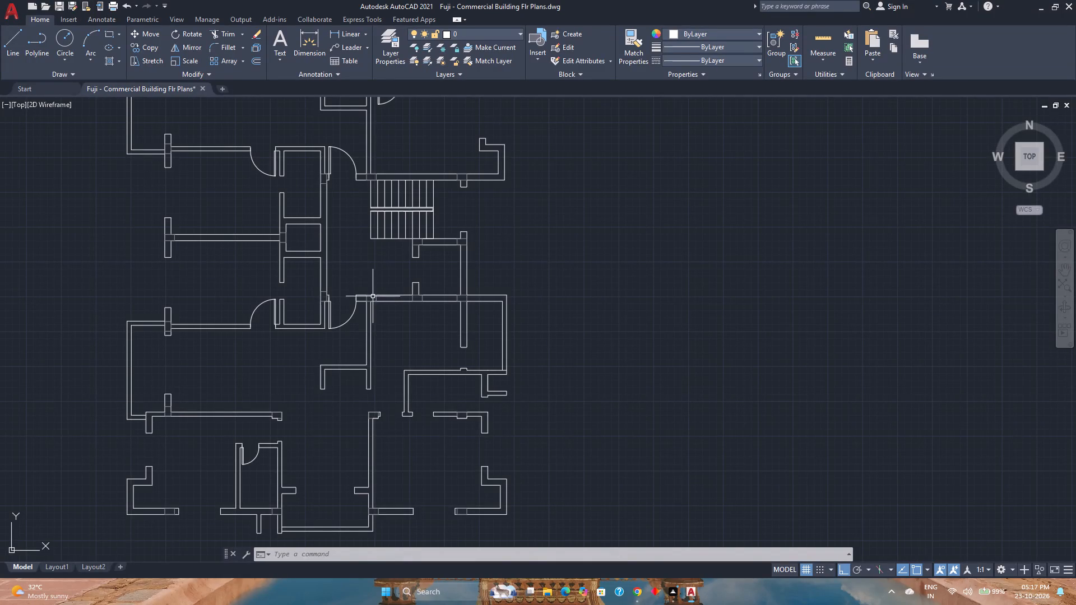
pyautogui.click(256, 454)
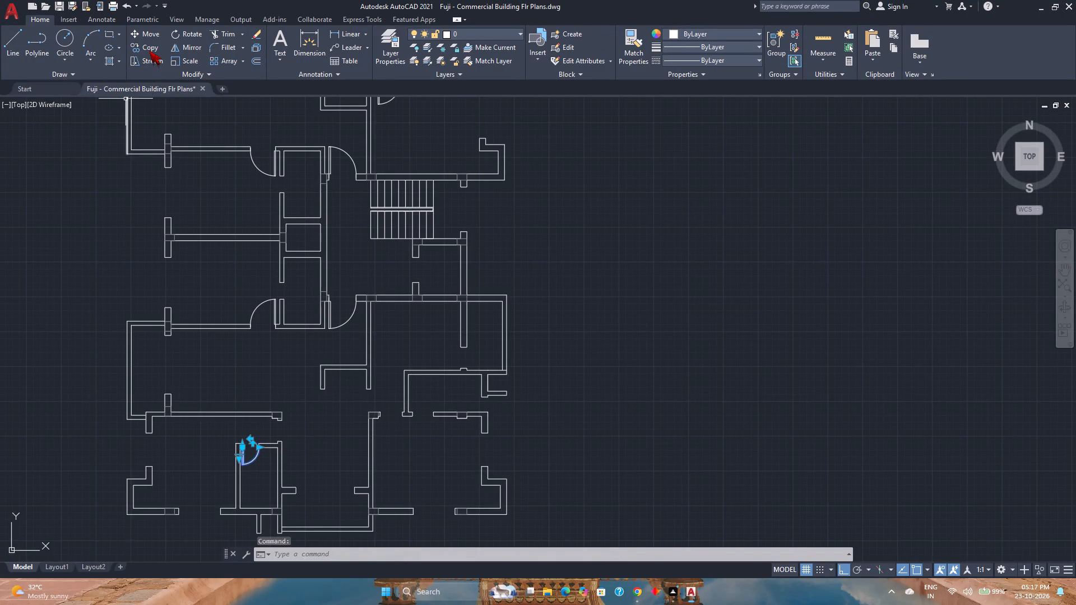
pyautogui.click(149, 50)
pyautogui.scroll(2, 293, 450)
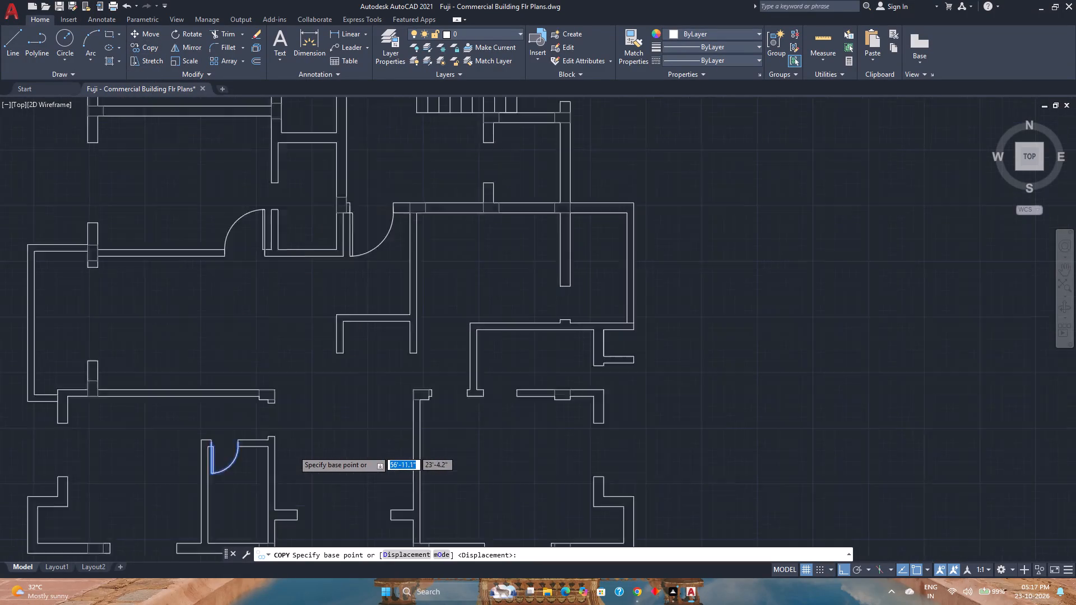
pyautogui.scroll(1, 293, 450)
pyautogui.scroll(1, 117, 472)
pyautogui.scroll(3, 57, 428)
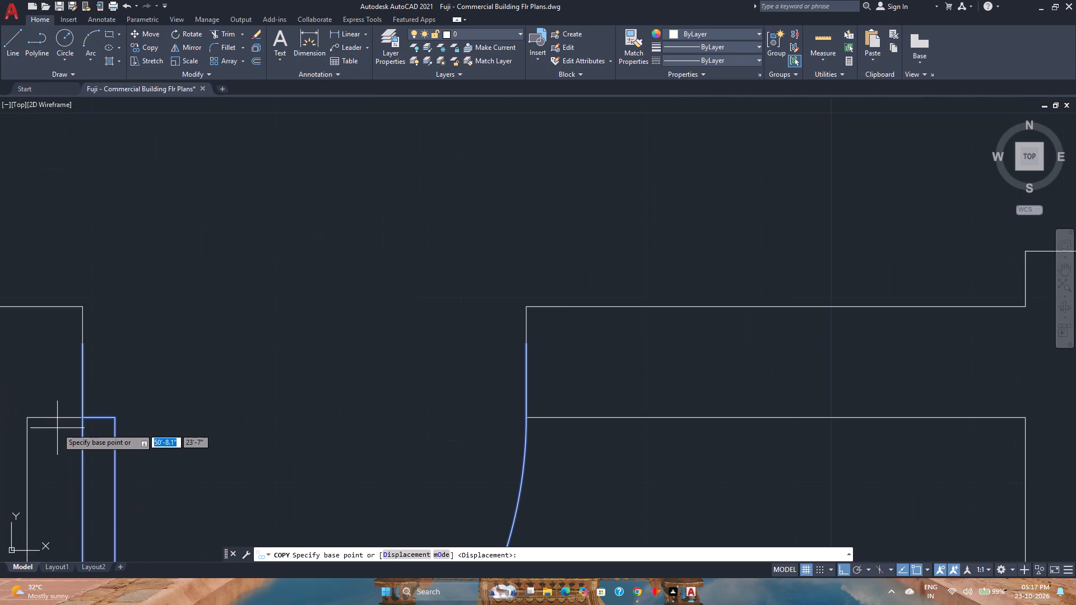
pyautogui.click(85, 418)
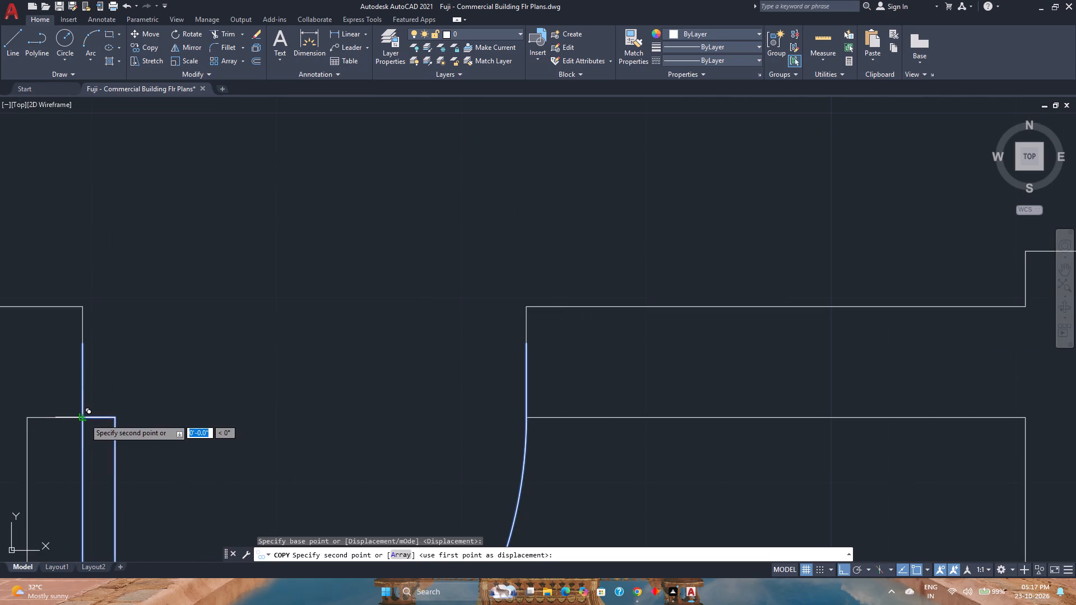
pyautogui.scroll(-4, 85, 418)
pyautogui.scroll(3, 657, 291)
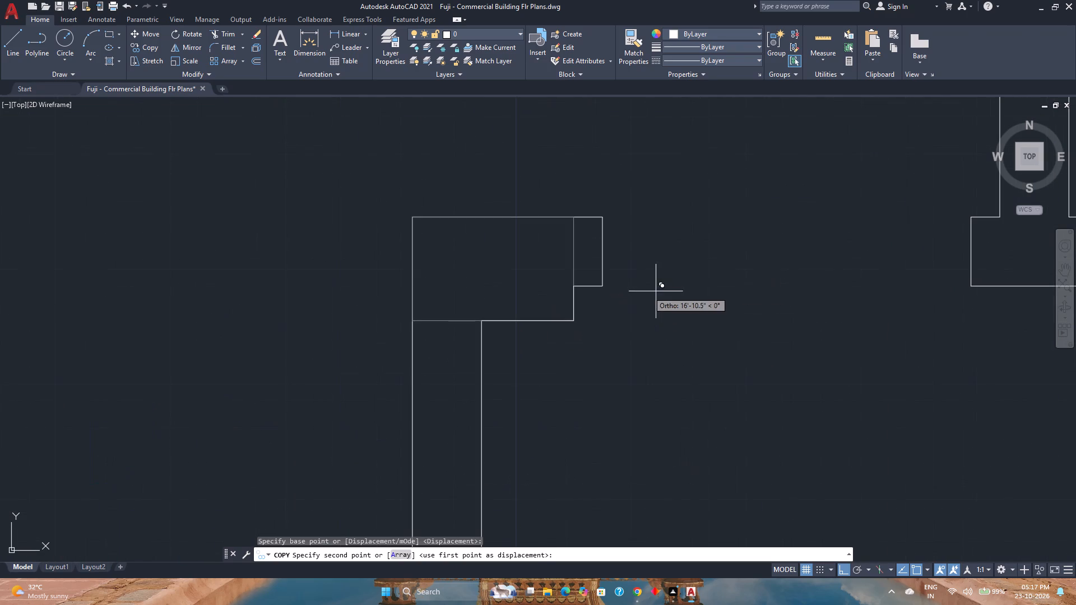
pyautogui.click(599, 286)
pyautogui.scroll(-2, 586, 312)
pyautogui.moveTo(586, 312); pyautogui.dragTo(485, 315, button='middle')
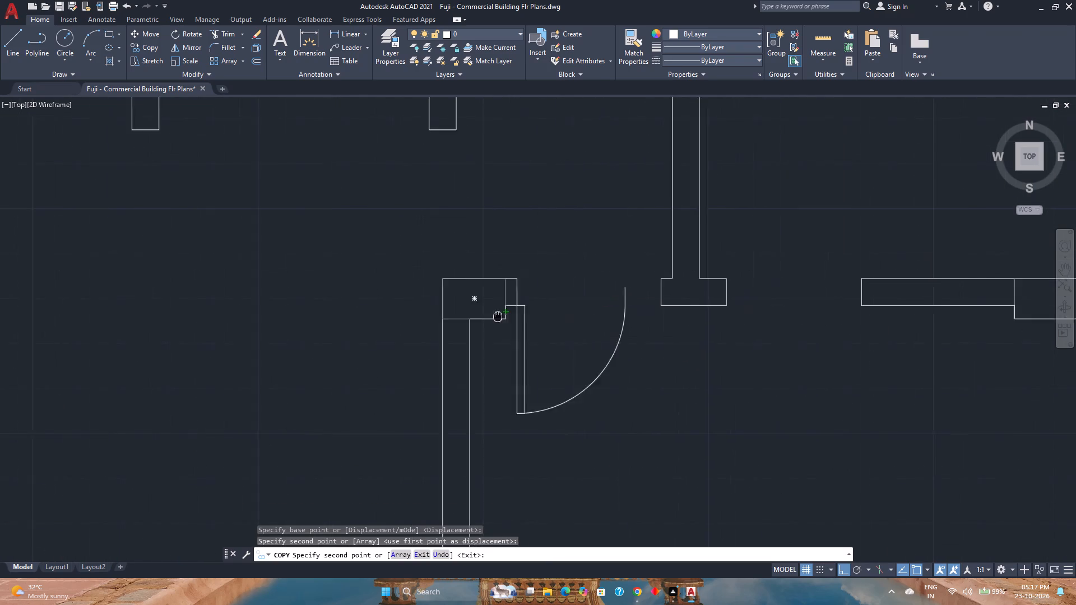
pyautogui.moveTo(485, 315); pyautogui.dragTo(287, 318, button='middle')
pyautogui.middleClick(286, 319)
pyautogui.rightClick(376, 314)
pyautogui.click(411, 324)
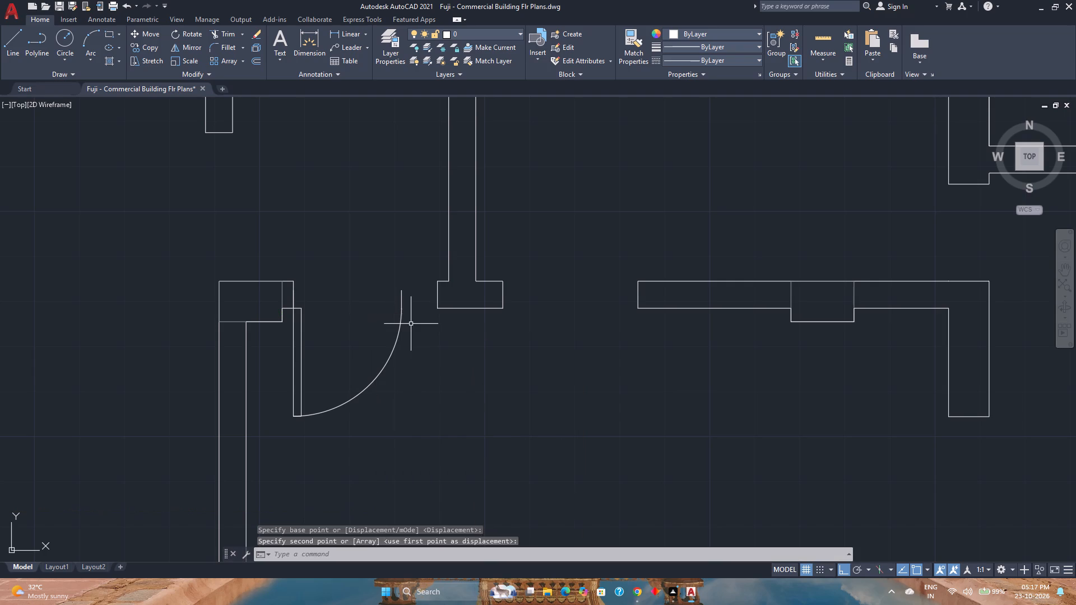
# Widen the copied door to reach the east jamb of its opening.
pyautogui.click(403, 316)
pyautogui.click(392, 311)
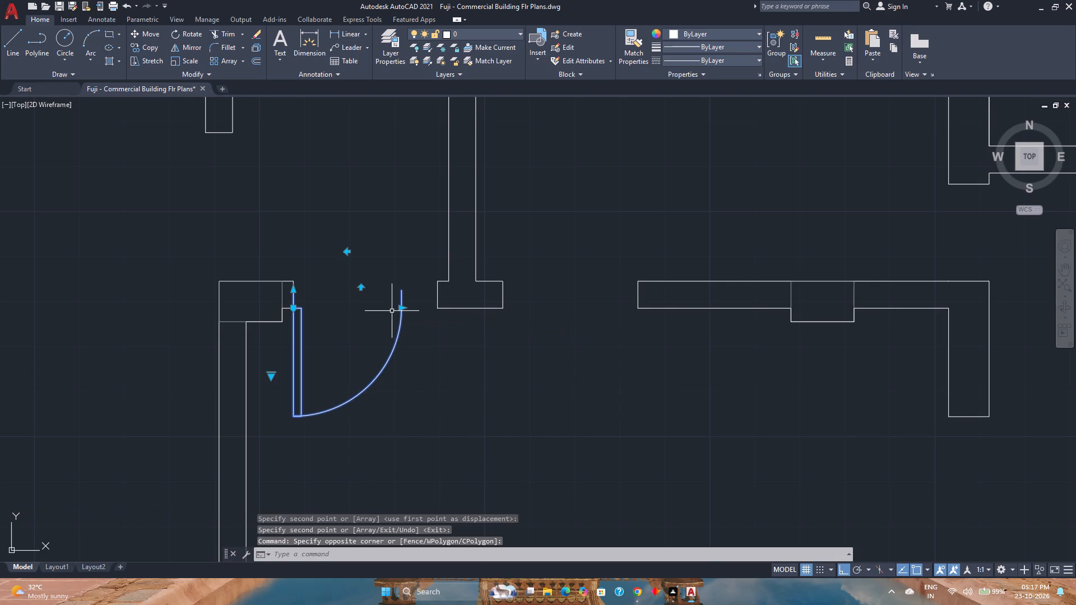
pyautogui.click(401, 309)
pyautogui.click(439, 308)
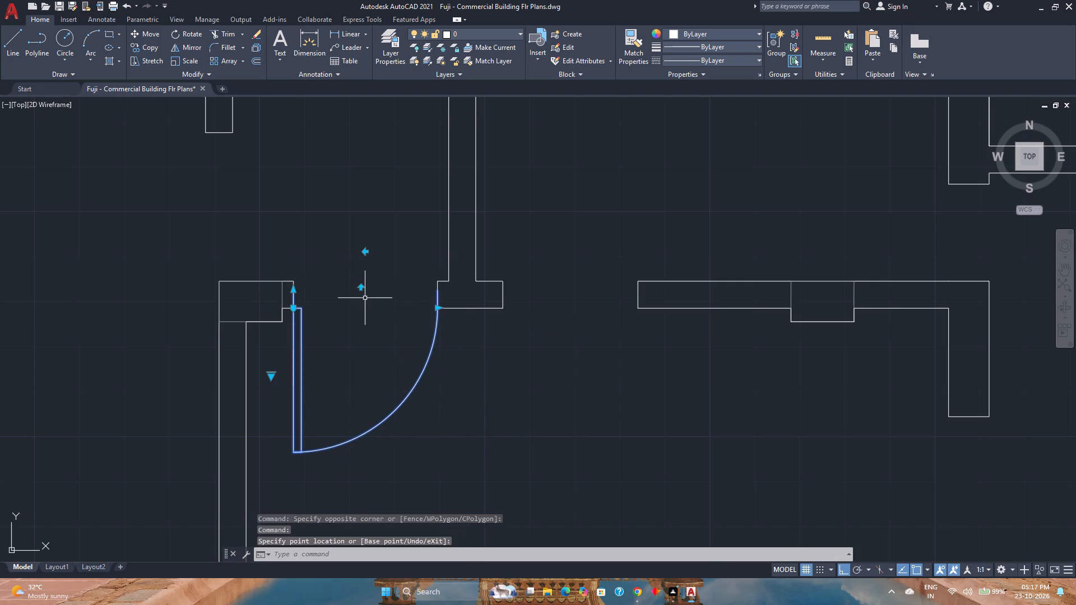
# Copy the widened door from its west jamb's midpoint to the west jamb's midpoint of the adjacent opening to the east.
pyautogui.moveTo(450, 397); pyautogui.dragTo(367, 385, button='middle')
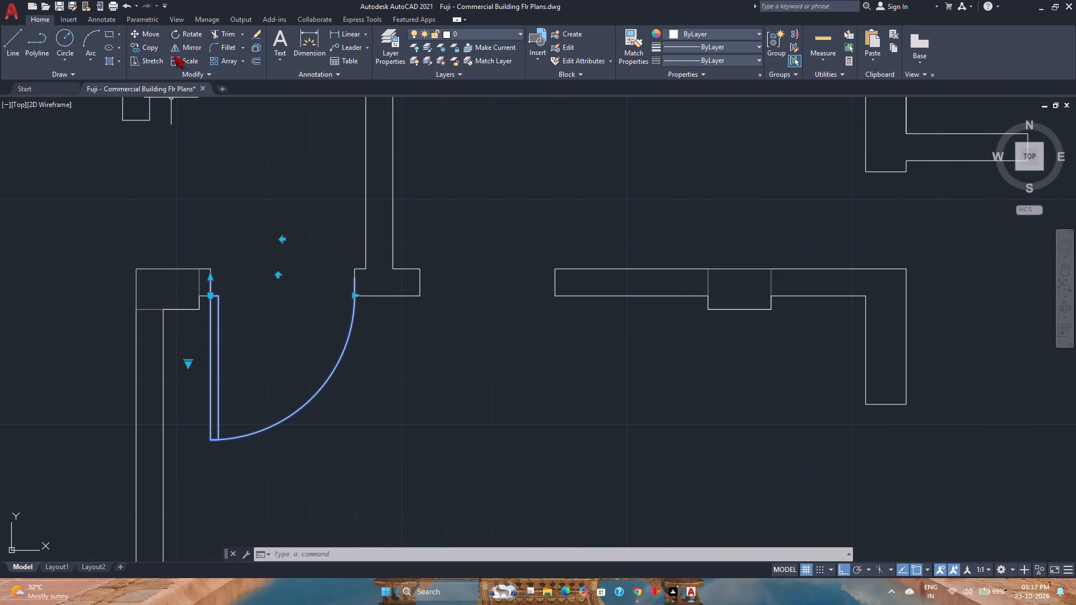
pyautogui.click(151, 45)
pyautogui.scroll(1, 214, 312)
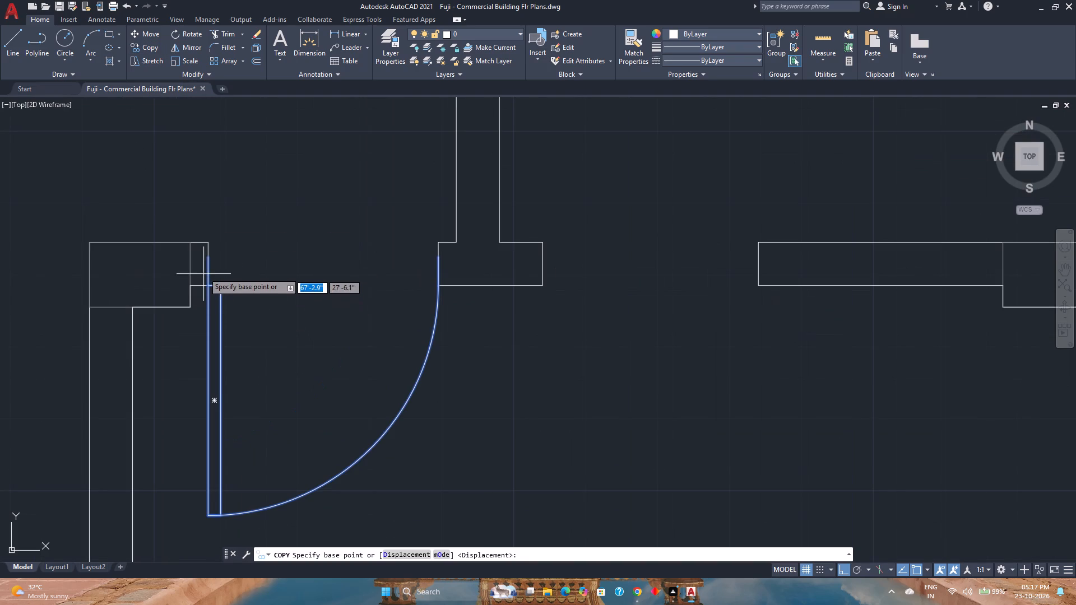
pyautogui.click(210, 264)
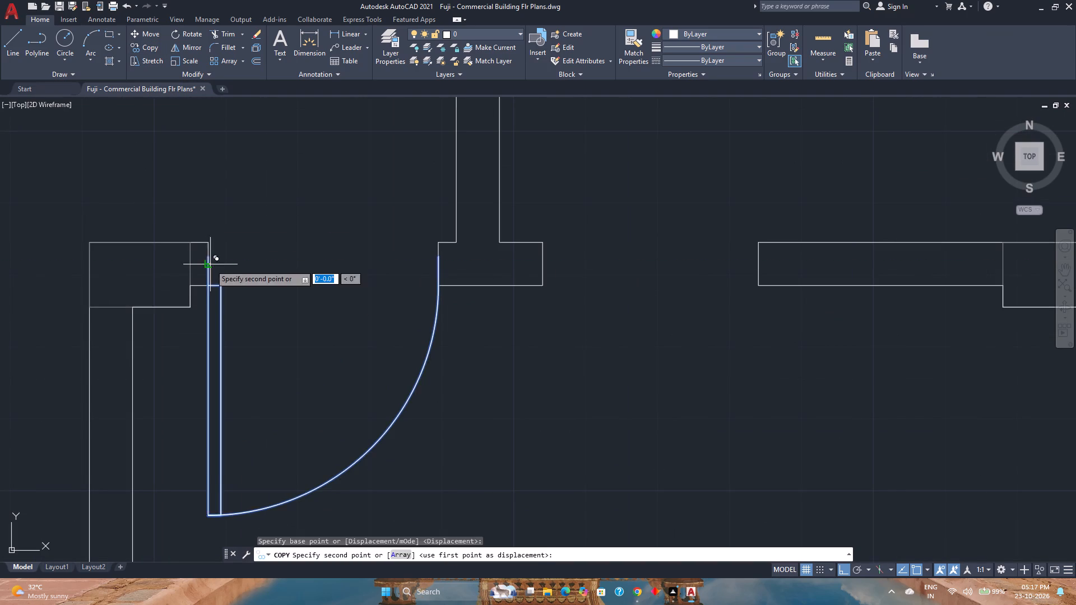
pyautogui.click(541, 263)
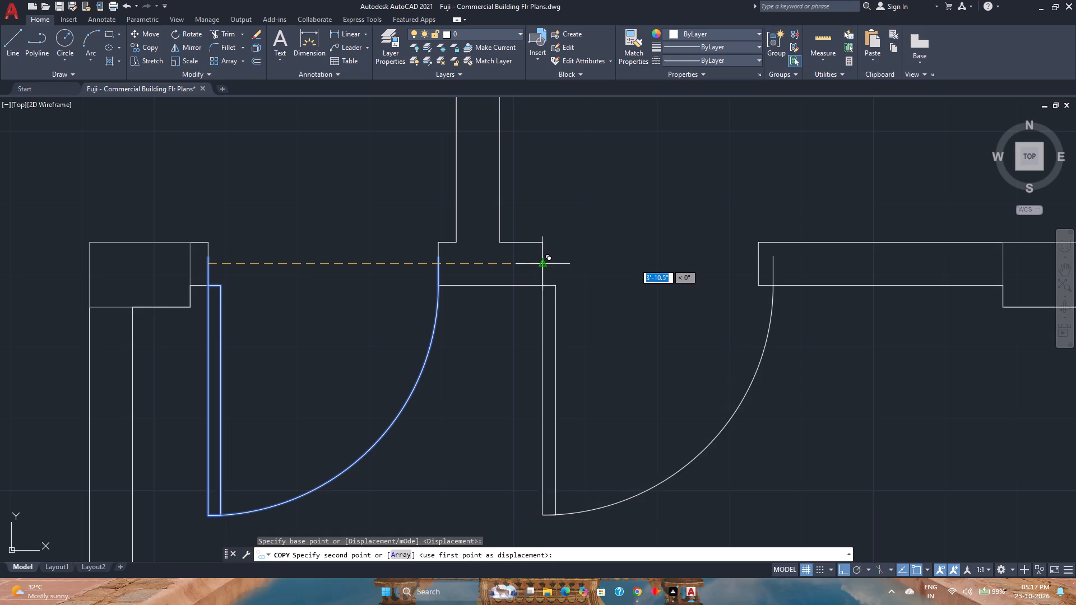
pyautogui.rightClick(530, 207)
pyautogui.click(555, 212)
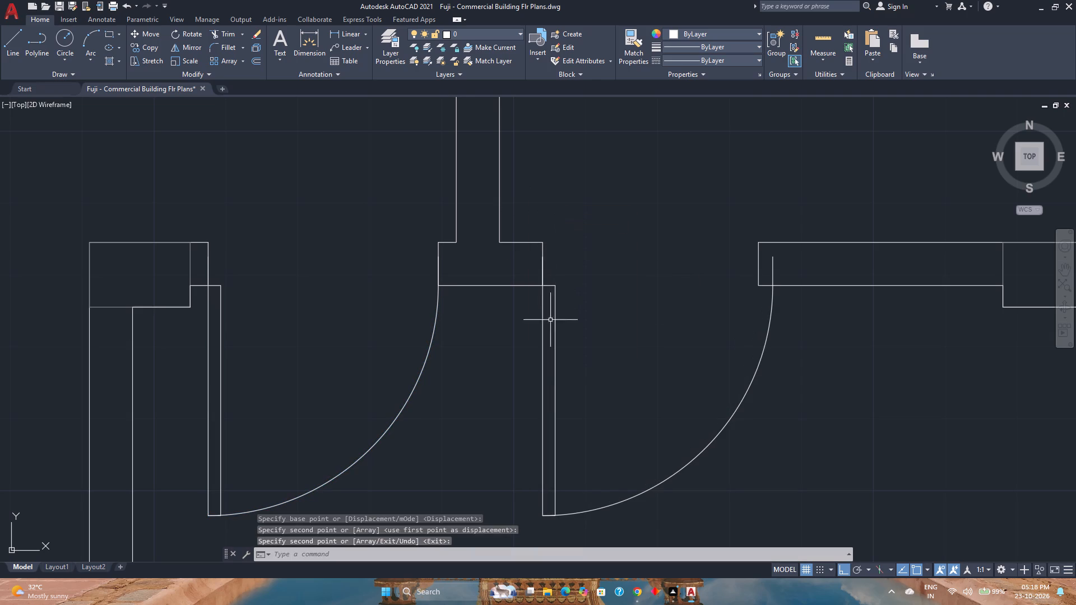
# Flip the eastern copied door to swing north and narrow it to fit against the opening's east jamb.
pyautogui.click(543, 328)
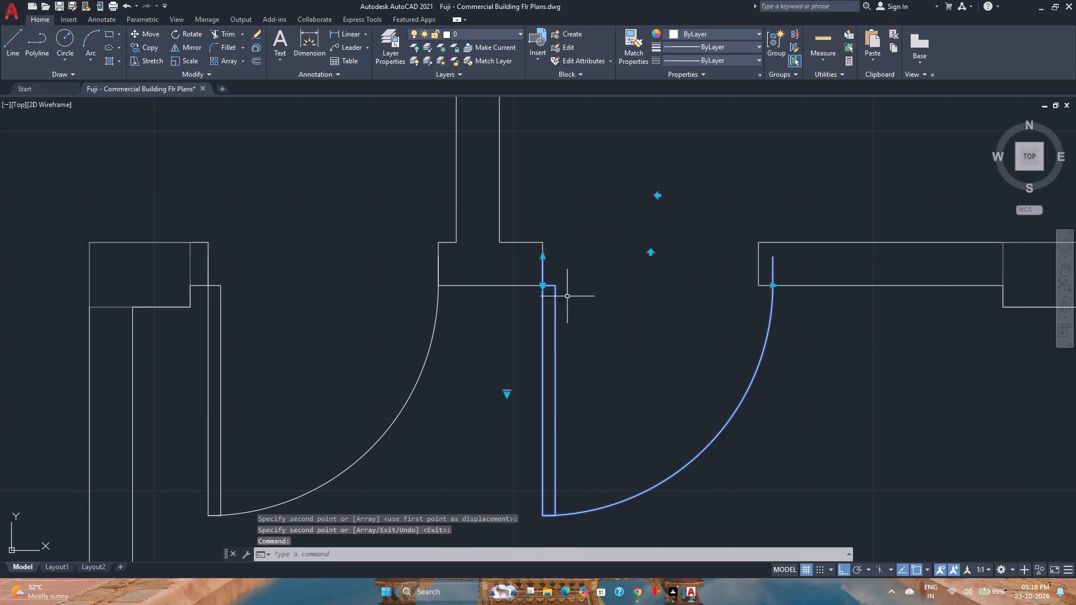
pyautogui.click(652, 252)
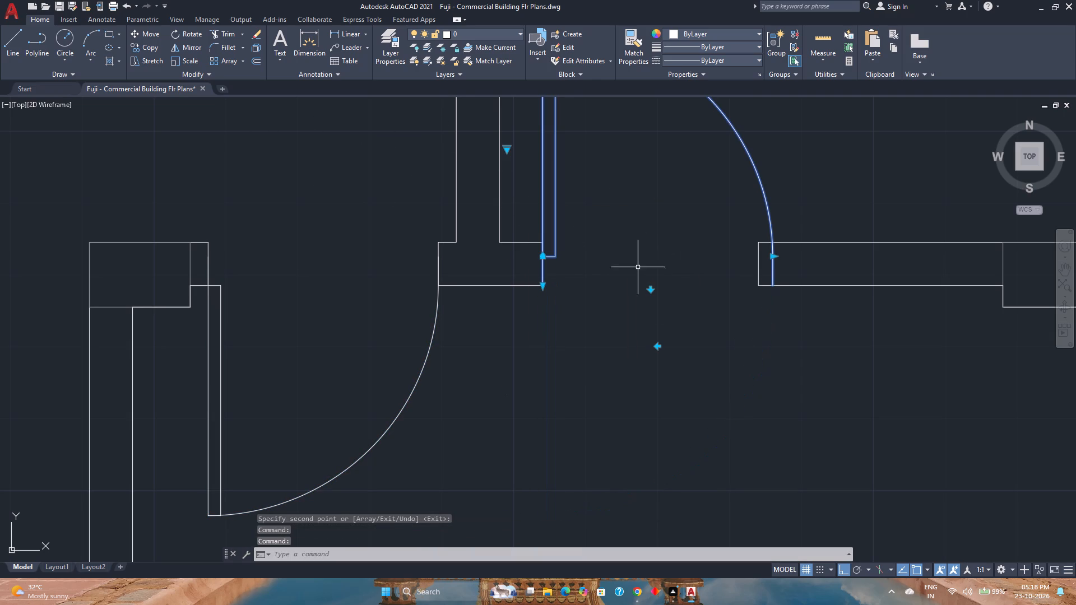
pyautogui.click(772, 257)
pyautogui.click(761, 258)
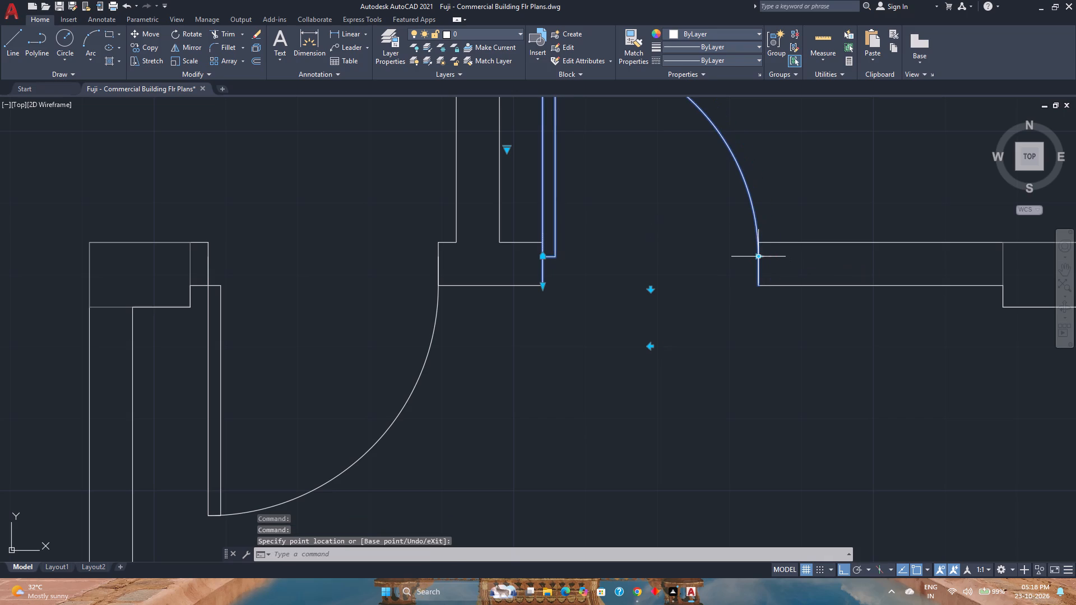
# Move the flipped door 2" north so its hinge corner sits on the wall's north face at the west jamb.
pyautogui.click(154, 38)
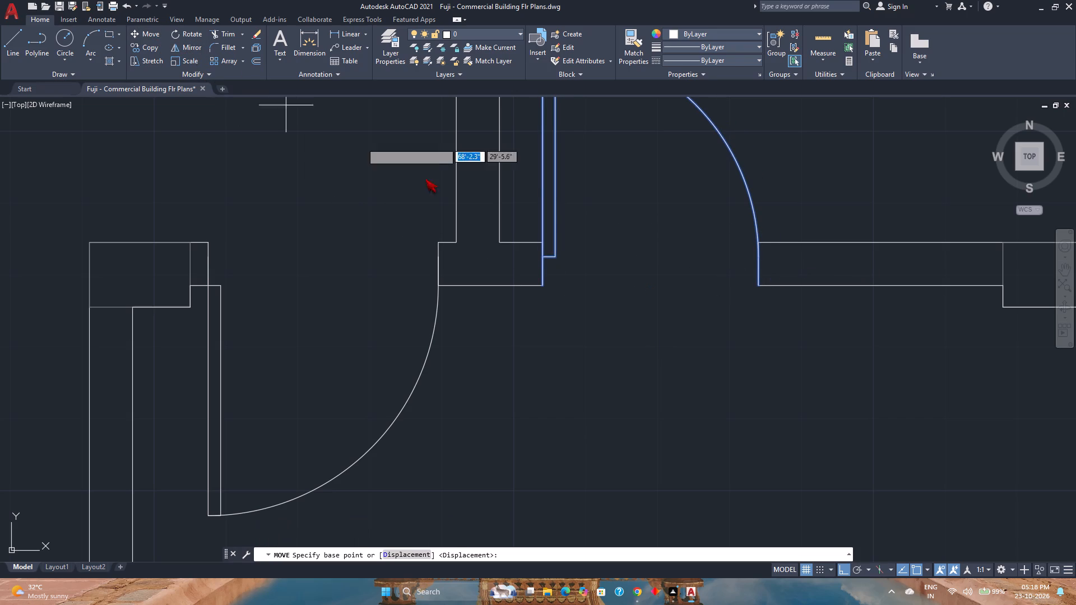
pyautogui.click(543, 258)
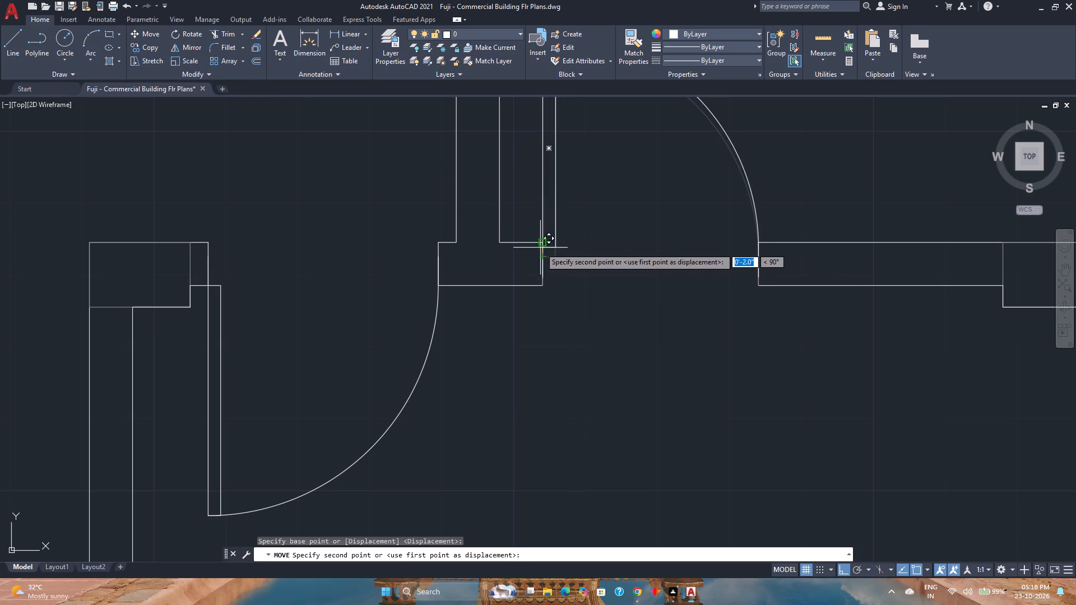
pyautogui.click(540, 244)
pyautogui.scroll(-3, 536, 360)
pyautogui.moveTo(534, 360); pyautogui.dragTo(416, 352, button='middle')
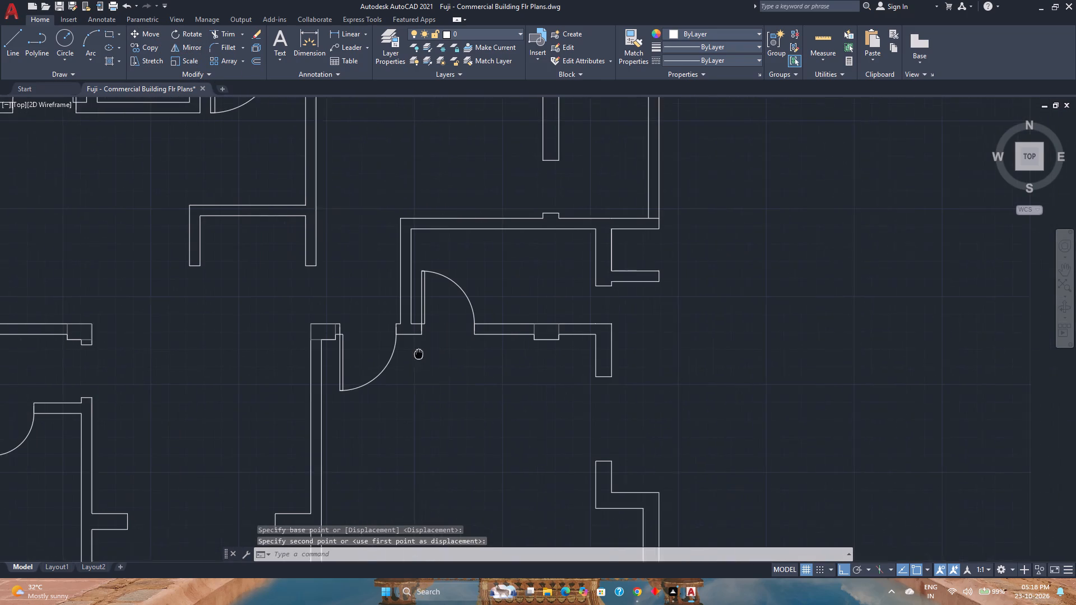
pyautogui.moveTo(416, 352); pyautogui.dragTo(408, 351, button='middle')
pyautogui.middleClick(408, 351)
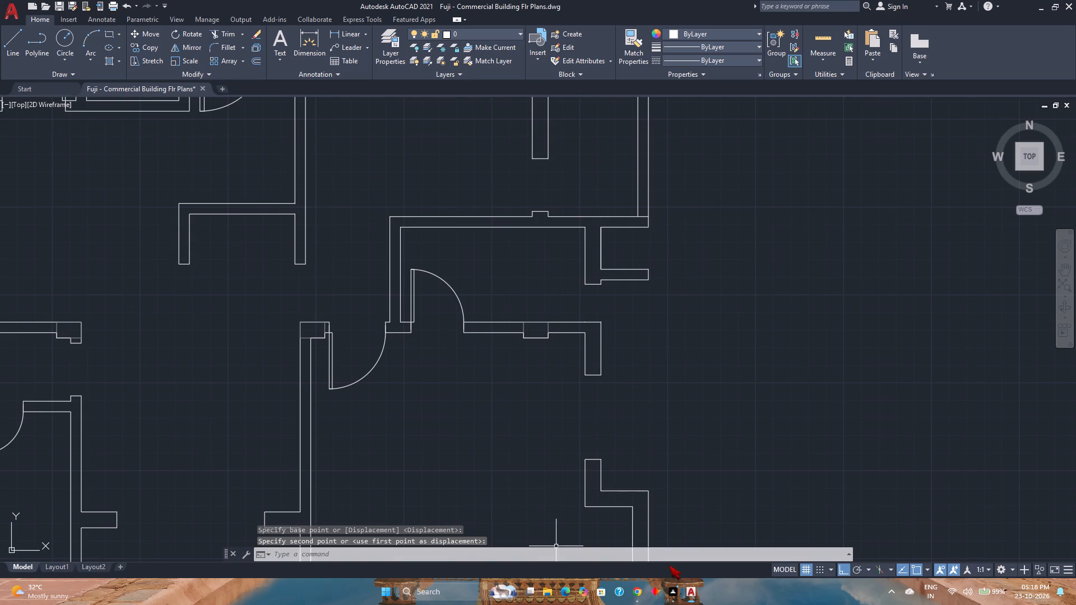
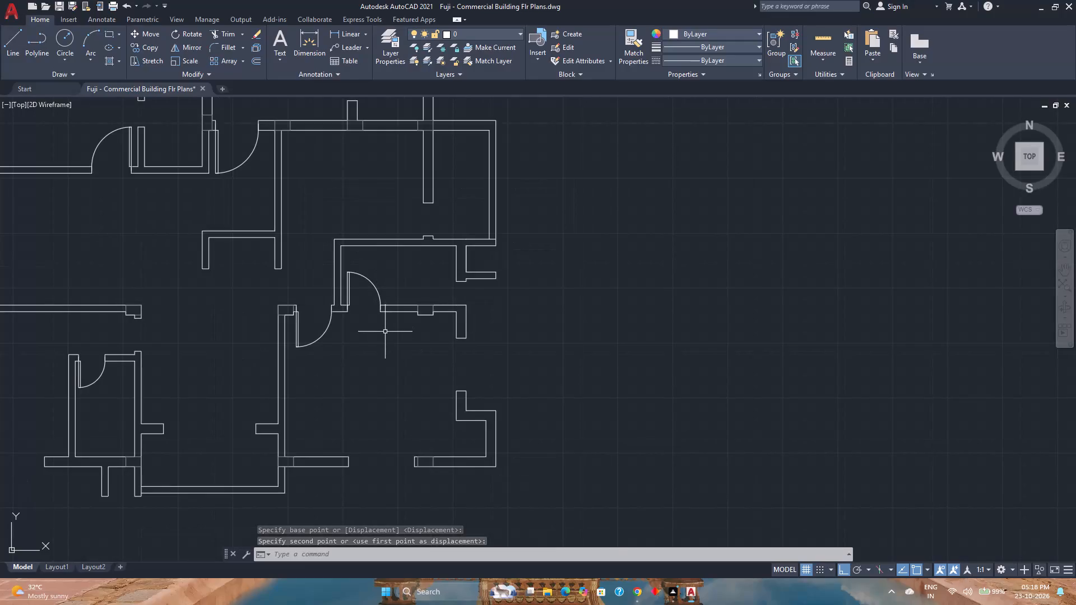
# Copy the door below the upper-right toilet to the column corner at the opening beneath the upper-left toilet.
pyautogui.moveTo(385, 332); pyautogui.dragTo(386, 399, button='middle')
pyautogui.scroll(-1, 382, 390)
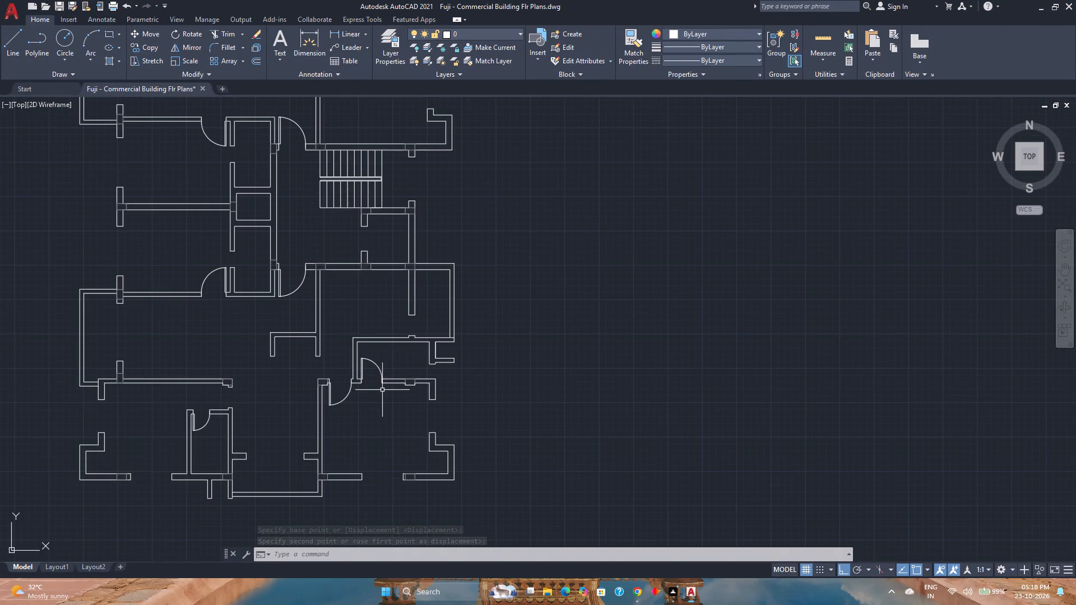
pyautogui.scroll(-2, 378, 380)
pyautogui.scroll(2, 348, 308)
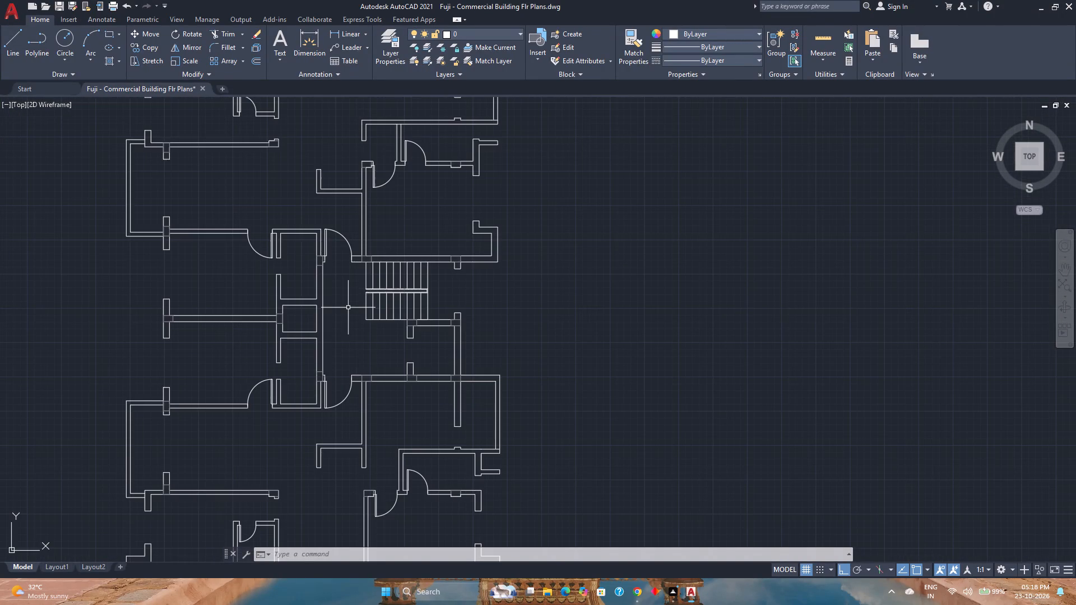
pyautogui.scroll(-1, 348, 308)
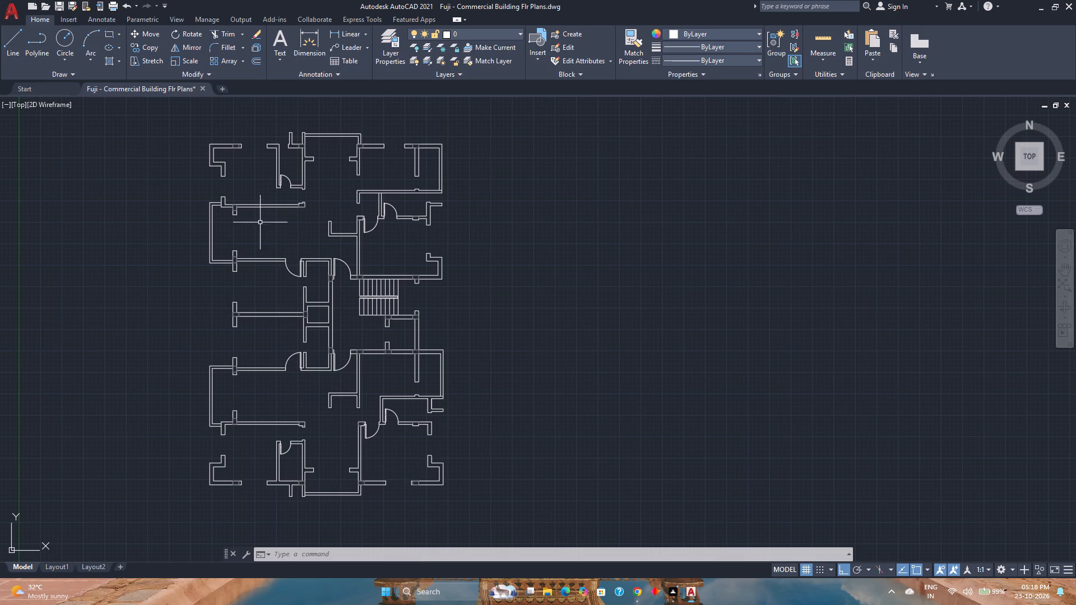
pyautogui.moveTo(338, 213); pyautogui.dragTo(390, 311, button='middle')
pyautogui.scroll(2, 415, 327)
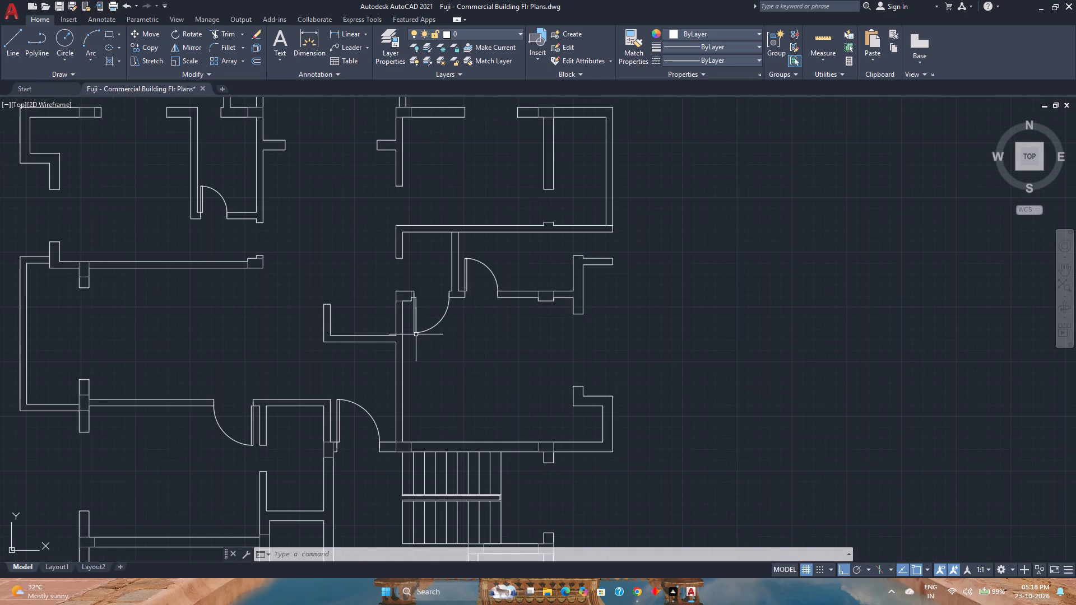
pyautogui.click(415, 331)
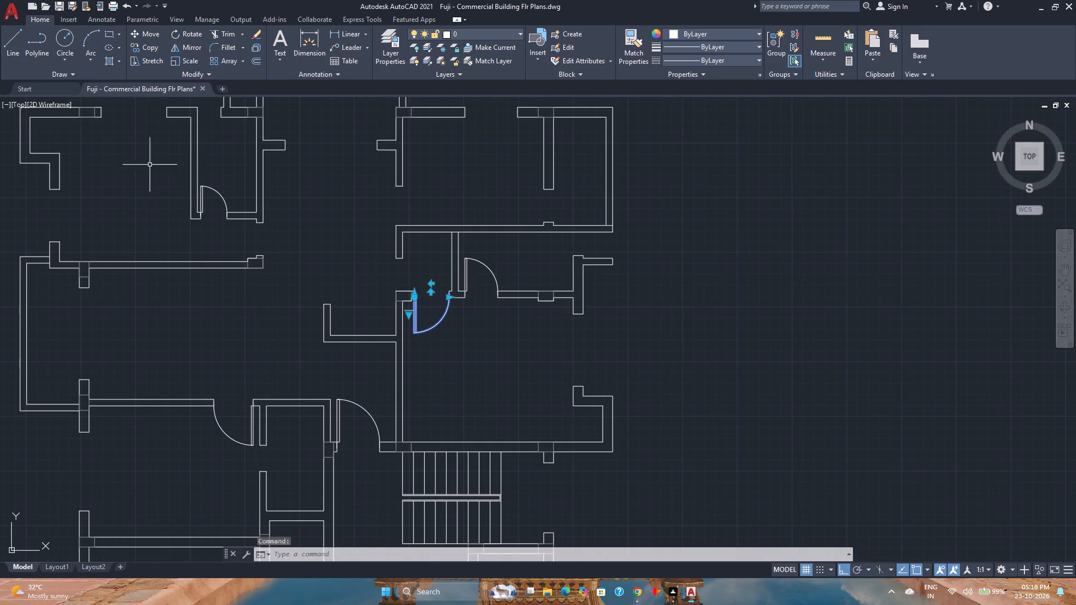
pyautogui.click(154, 52)
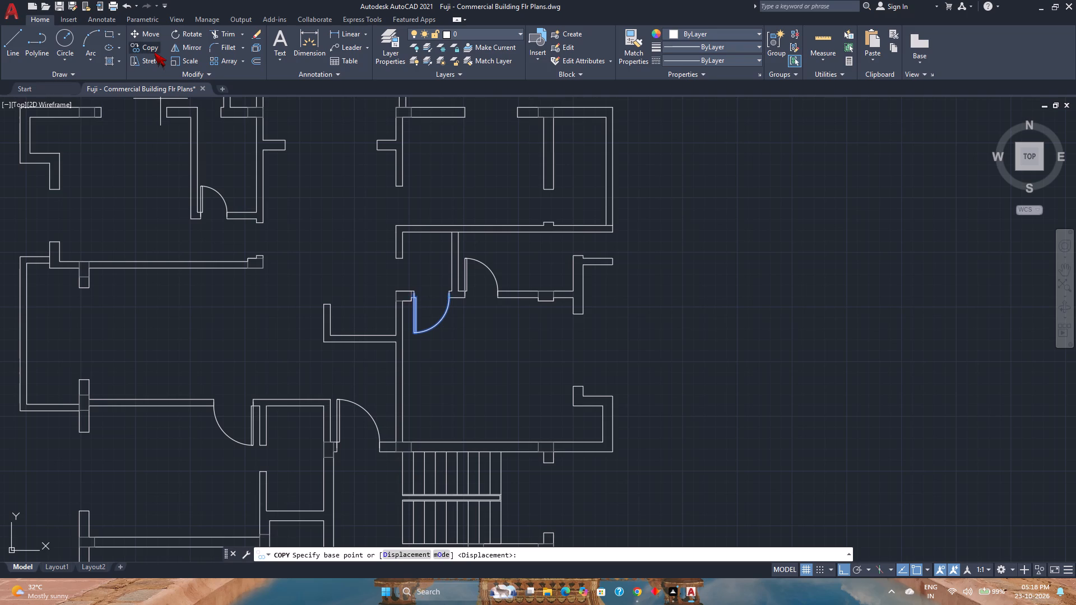
pyautogui.scroll(4, 411, 296)
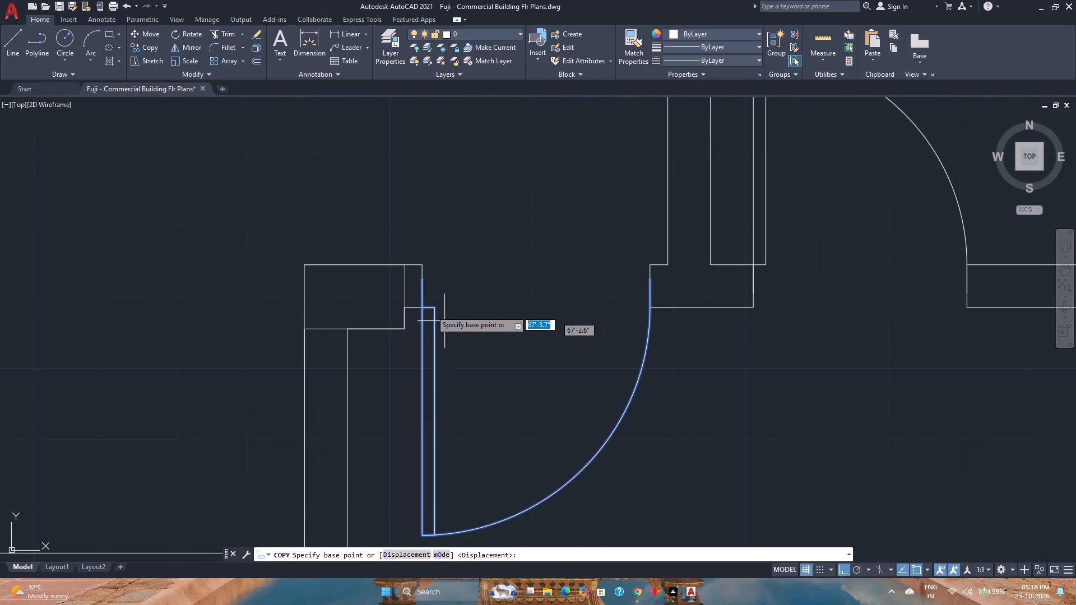
pyautogui.click(424, 304)
pyautogui.scroll(-3, 367, 296)
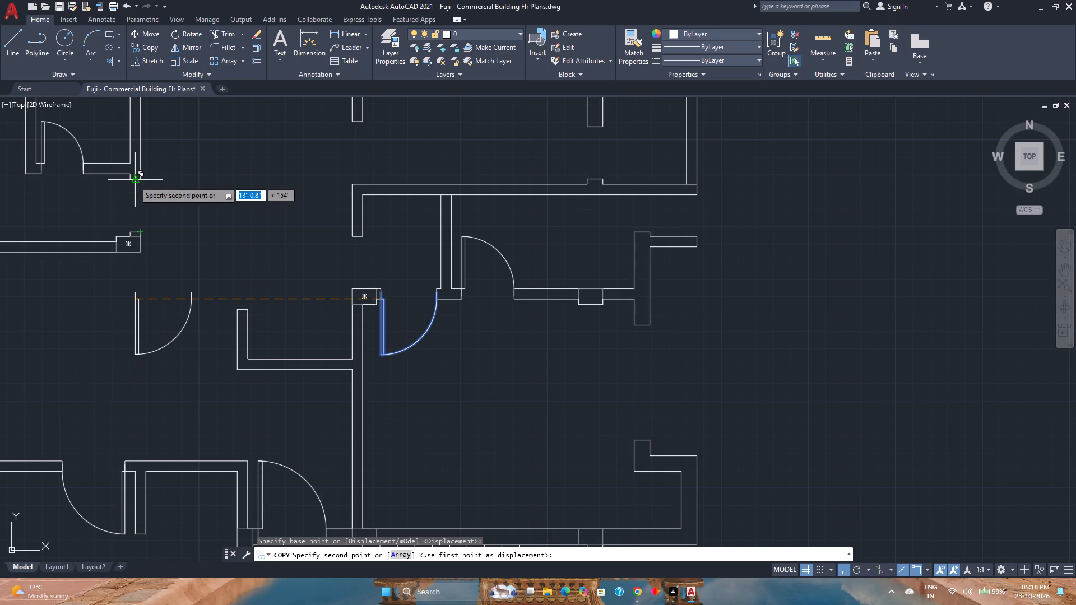
pyautogui.scroll(2, 126, 184)
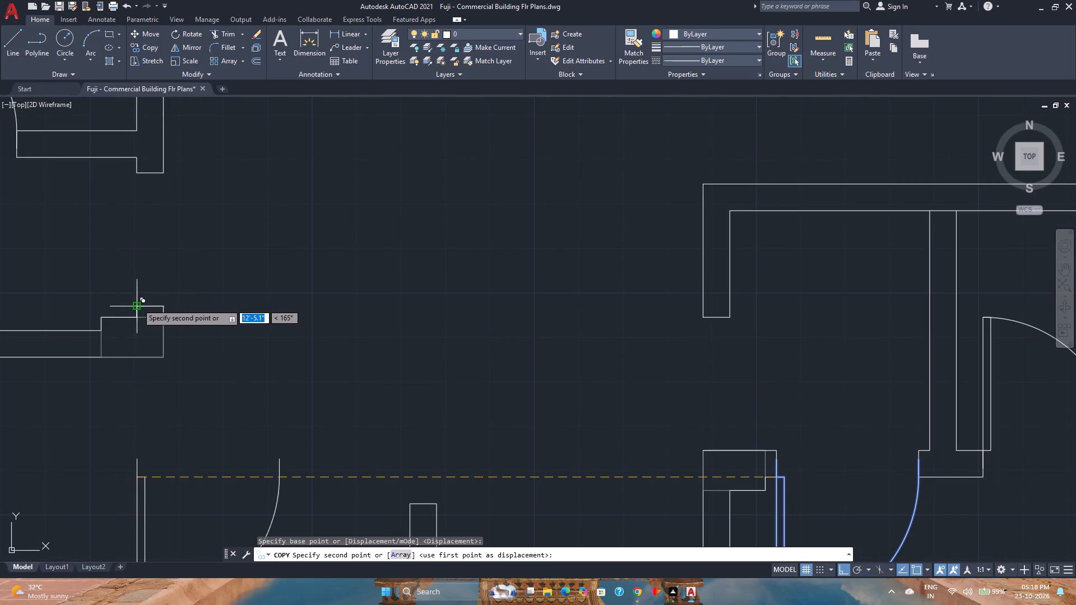
pyautogui.click(137, 304)
pyautogui.rightClick(121, 238)
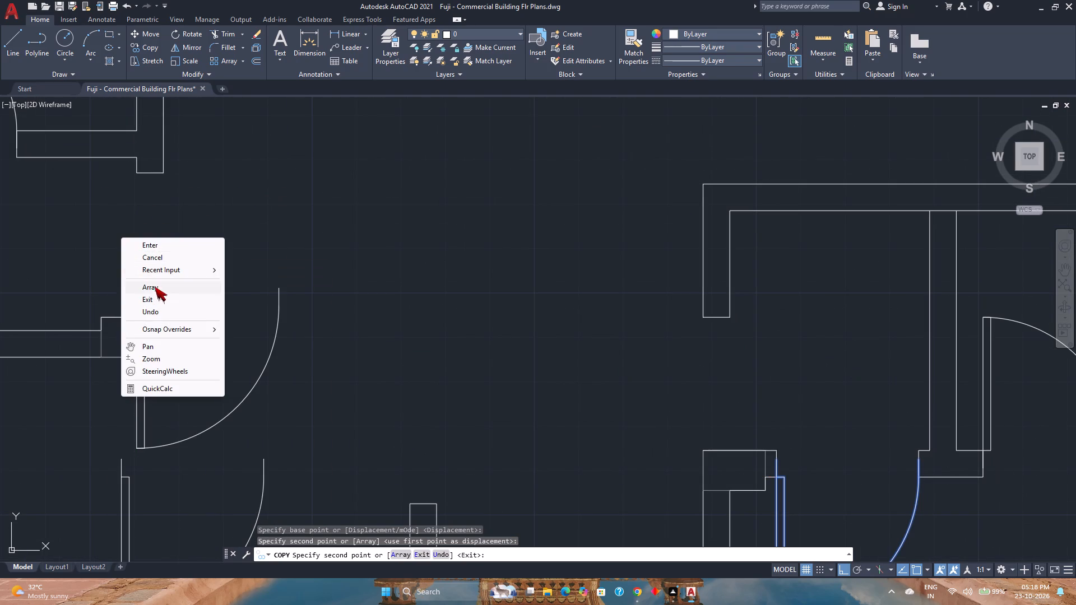
pyautogui.click(155, 247)
# Rotate the copied door 270° about its hinge corner at the column.
pyautogui.moveTo(289, 323); pyautogui.dragTo(286, 318)
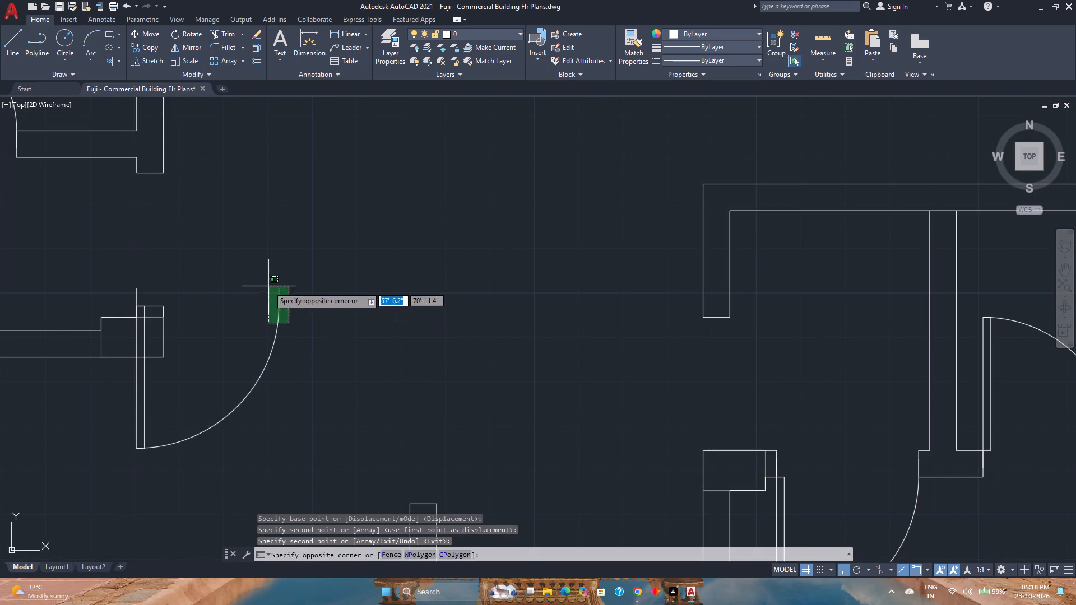
pyautogui.click(268, 286)
pyautogui.click(187, 37)
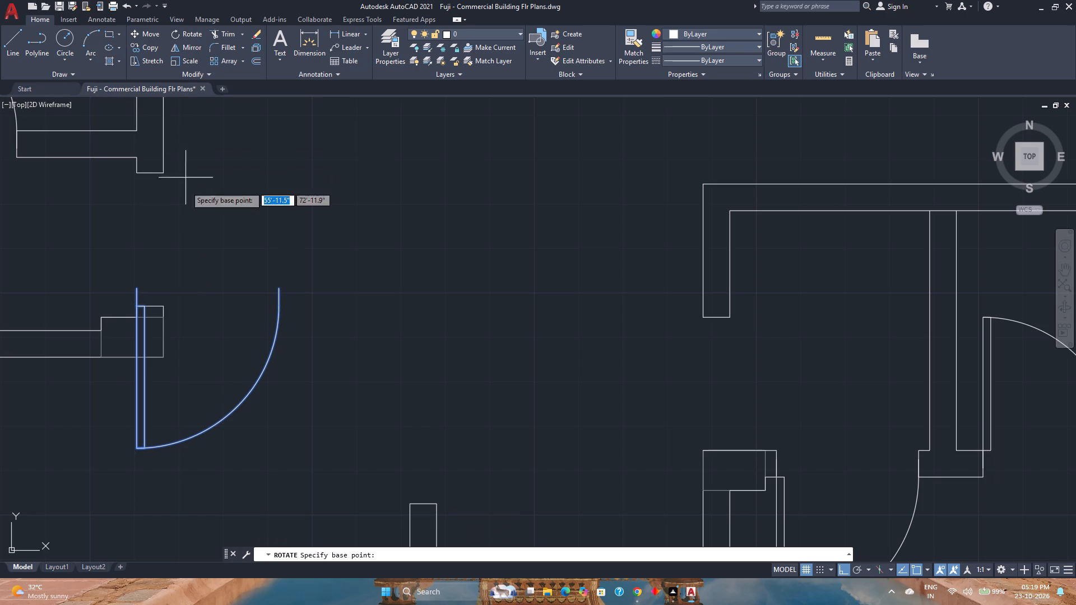
pyautogui.scroll(3, 132, 308)
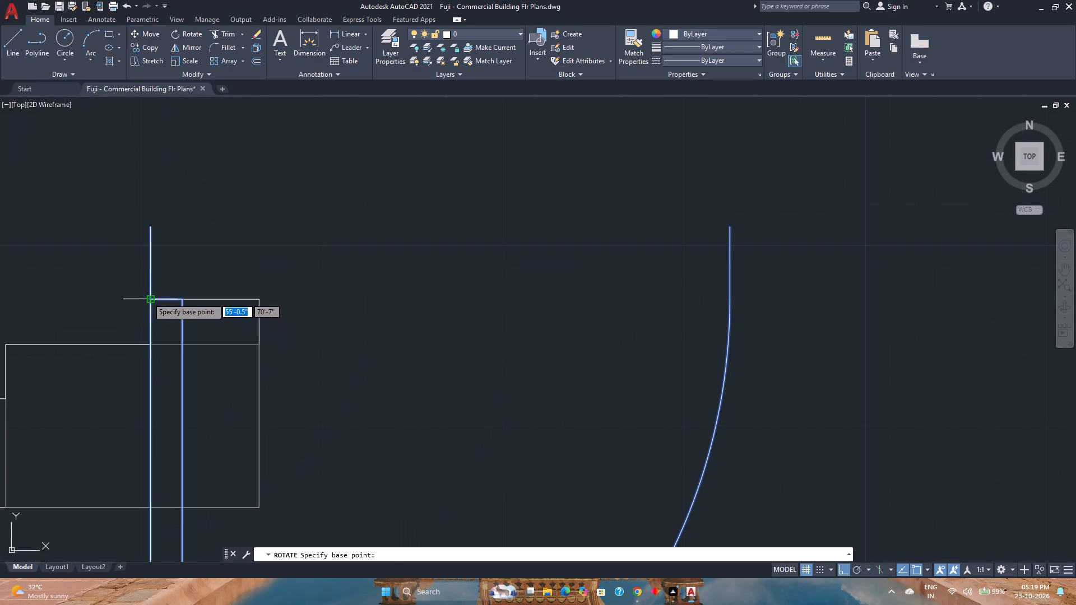
pyautogui.click(149, 297)
pyautogui.scroll(-5, 149, 297)
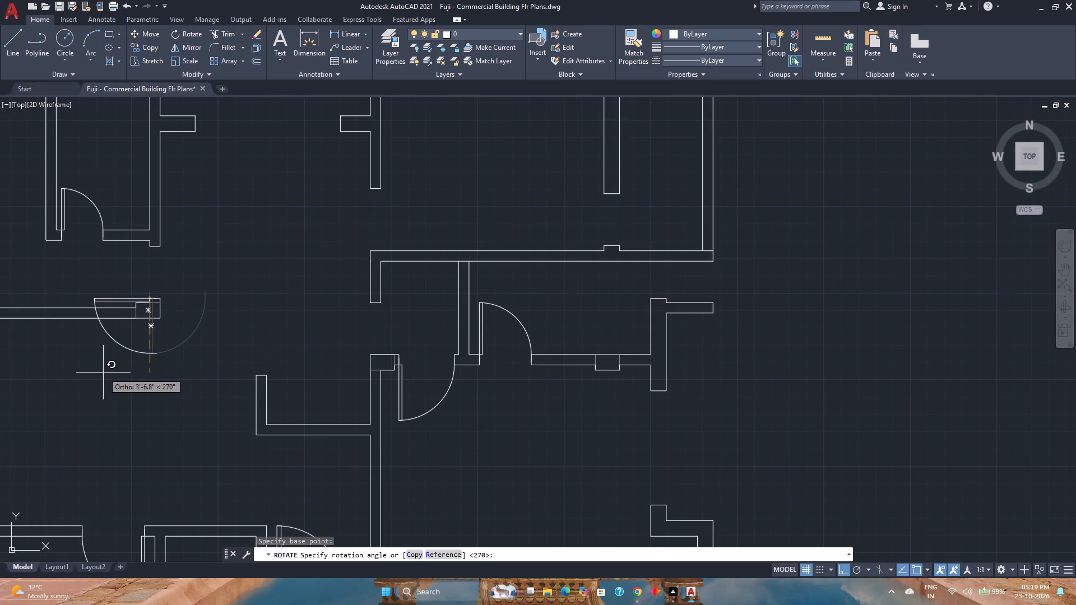
pyautogui.click(100, 373)
# Move the rotated door by its hinge corner to the wall corner on the upper side of the opening.
pyautogui.click(127, 302)
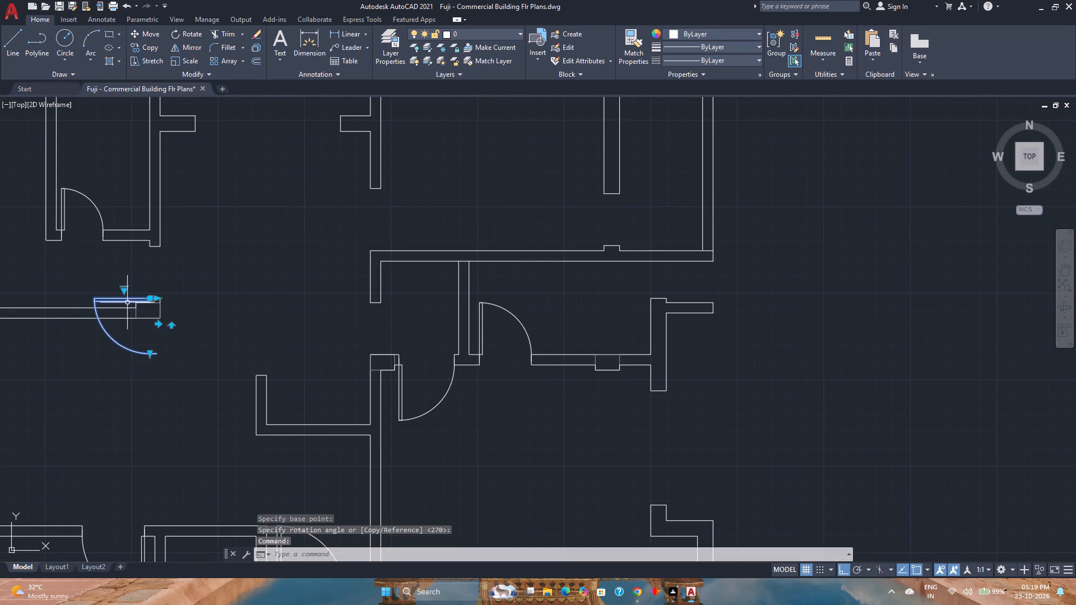
pyautogui.click(138, 35)
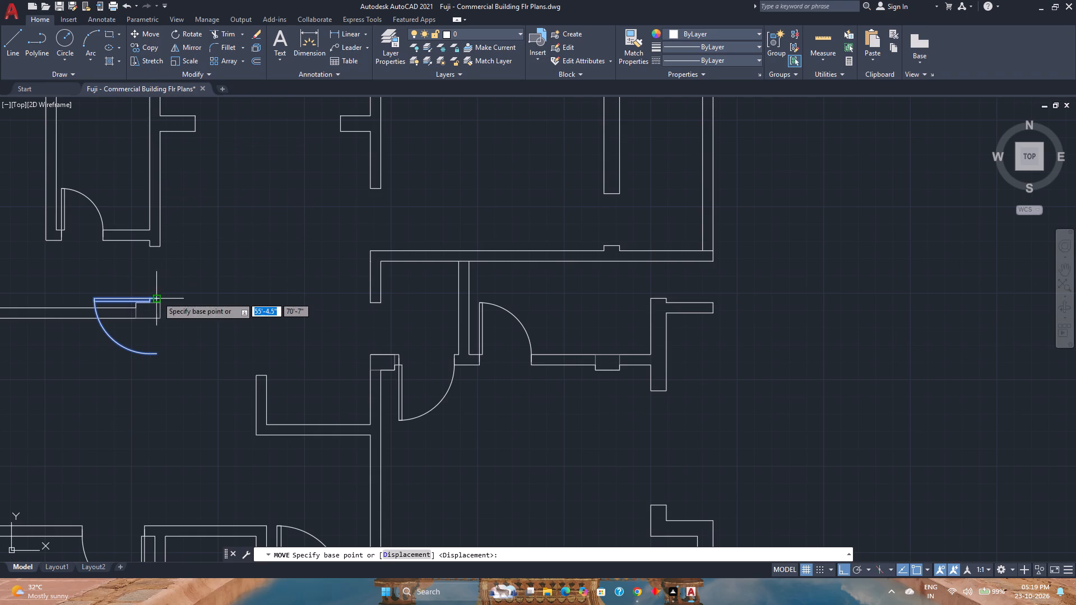
pyautogui.scroll(4, 155, 299)
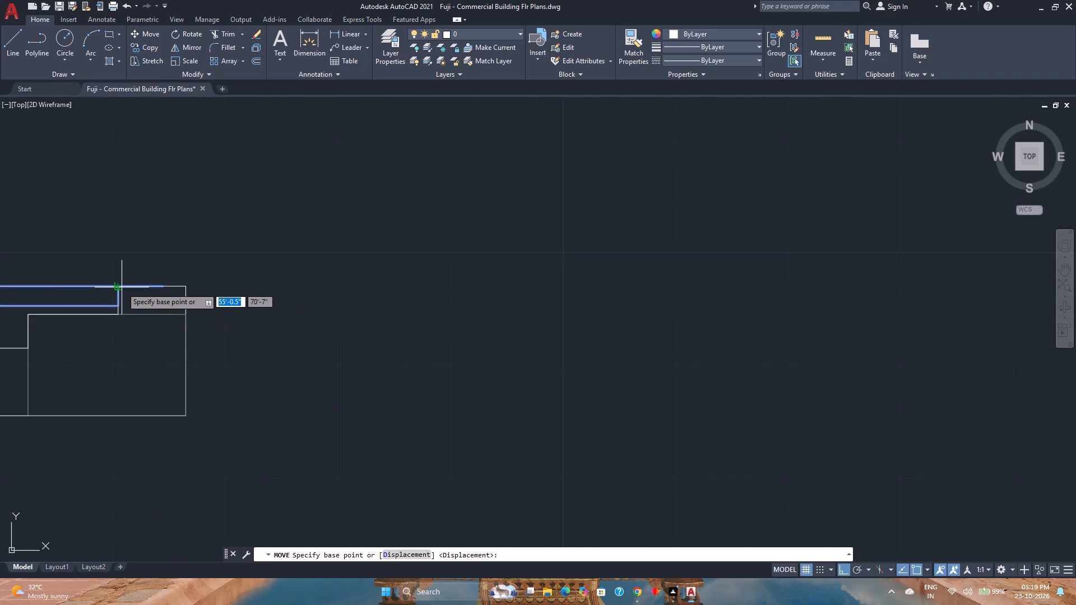
pyautogui.click(118, 287)
pyautogui.scroll(-4, 118, 287)
pyautogui.scroll(4, 109, 244)
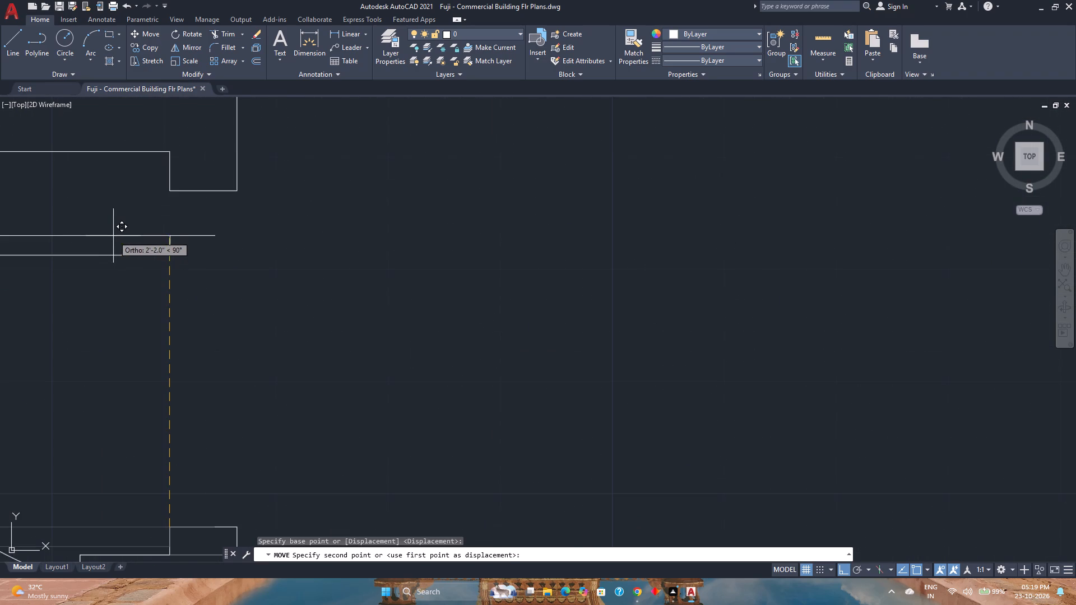
pyautogui.click(169, 191)
pyautogui.scroll(-3, 276, 248)
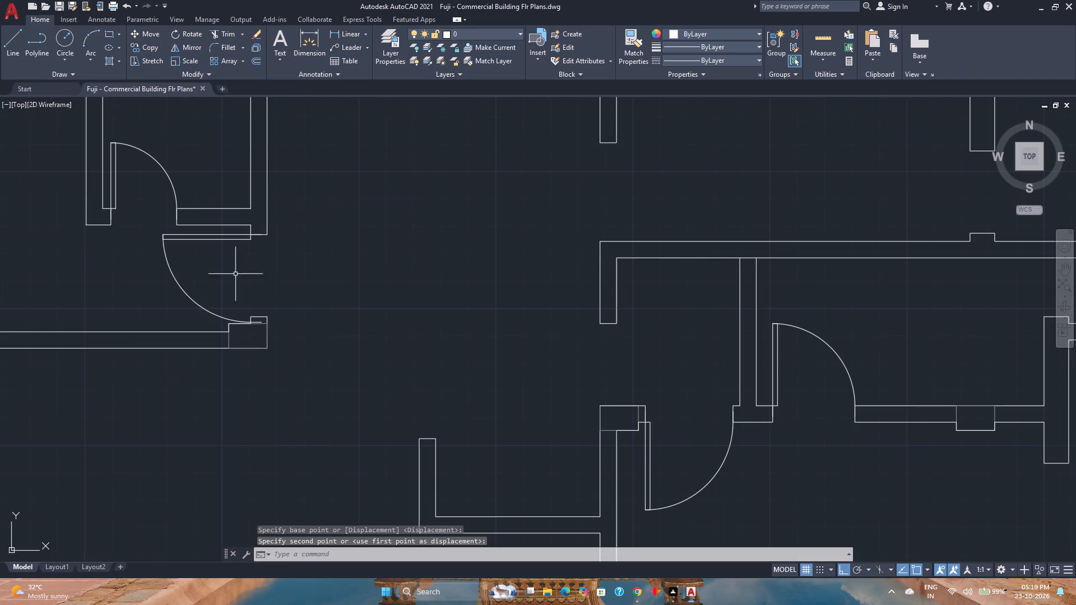
# Shrink the door so its swing ends exactly at the column corner on the opening's lower side.
pyautogui.click(208, 281)
pyautogui.click(161, 274)
pyautogui.scroll(1, 262, 331)
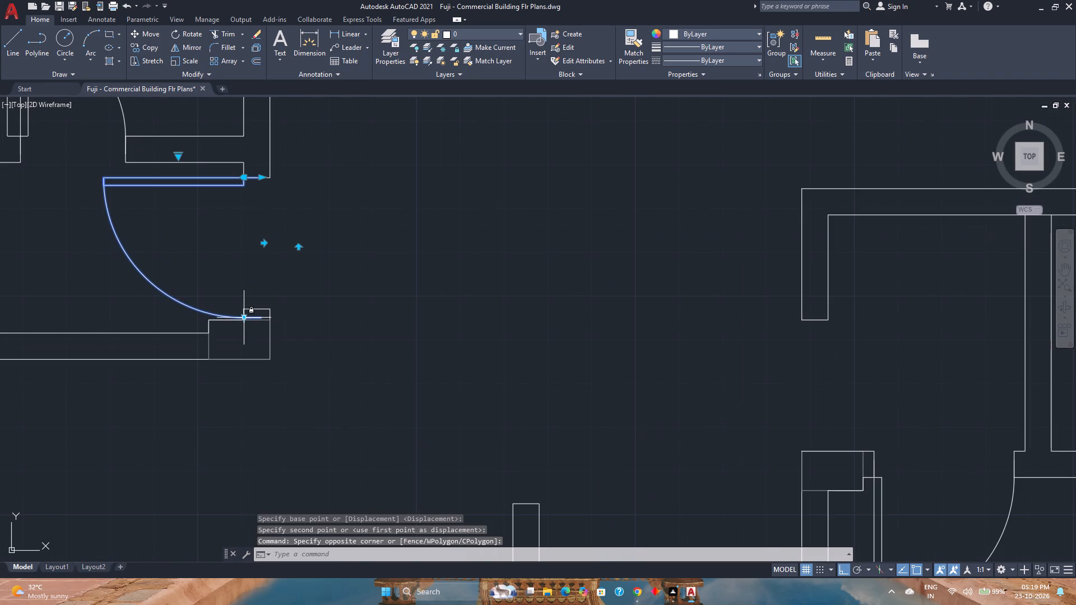
pyautogui.click(243, 318)
pyautogui.click(242, 310)
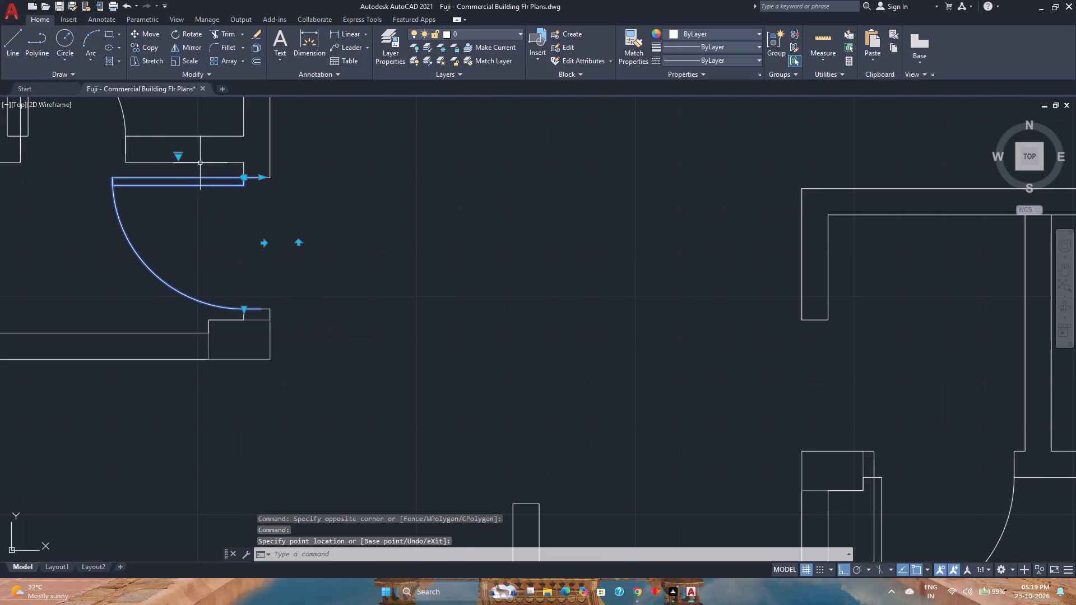
# Flip the door so its leaf hinges at the column on the opening's lower side.
pyautogui.click(300, 244)
pyautogui.rightClick(361, 238)
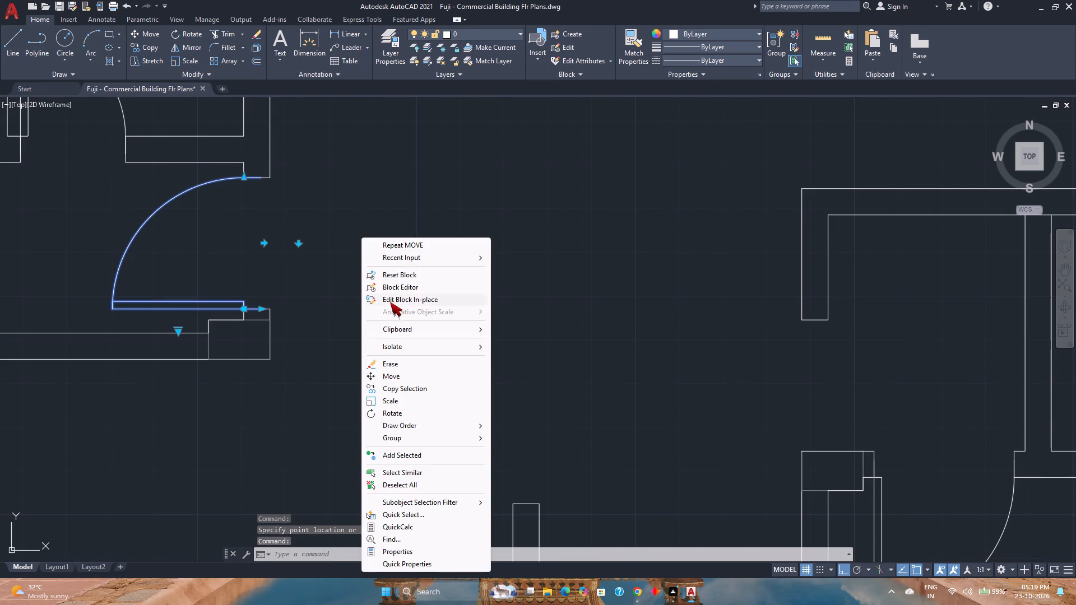
pyautogui.click(304, 287)
pyautogui.click(98, 208)
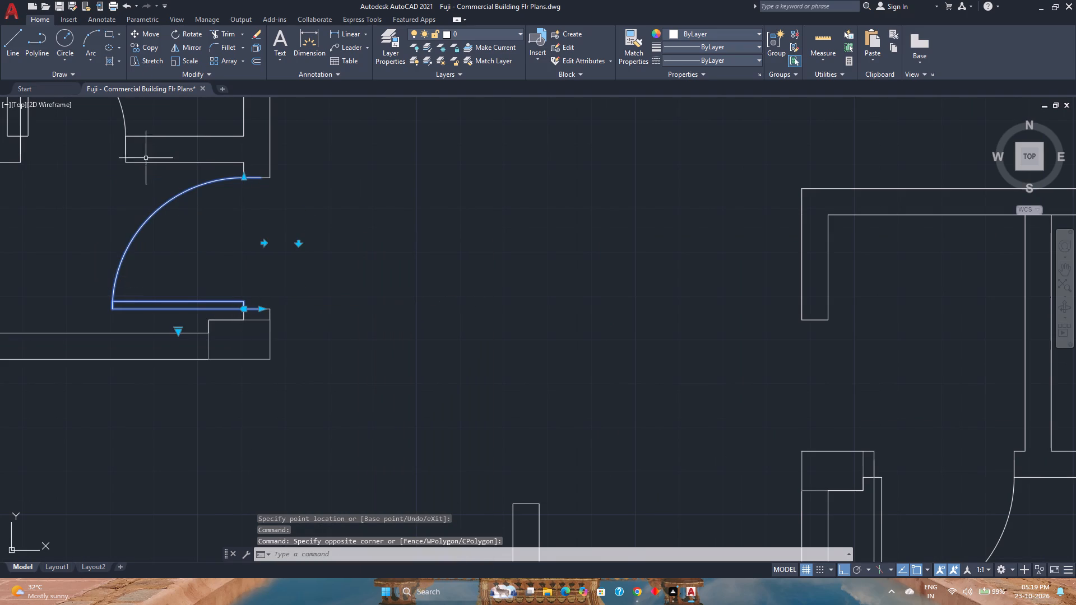
# Save the drawing.
pyautogui.click(64, 8)
# Copy the resized door from its hinge corner to the pilaster corner at the opening in the upper-right room.
pyautogui.scroll(-1, 318, 308)
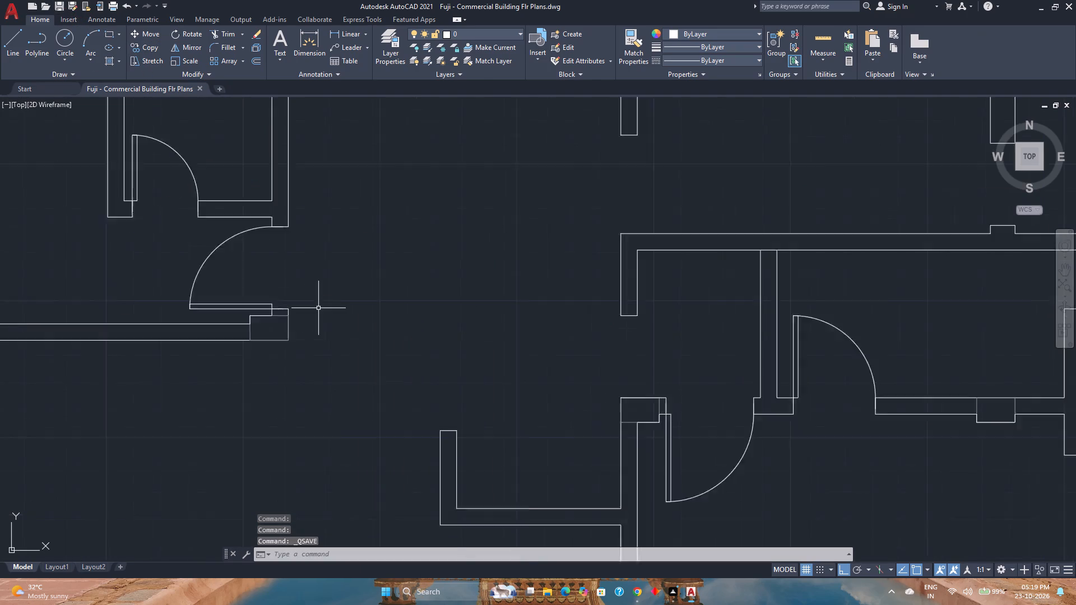
pyautogui.scroll(-2, 318, 308)
pyautogui.moveTo(326, 325); pyautogui.dragTo(249, 221, button='middle')
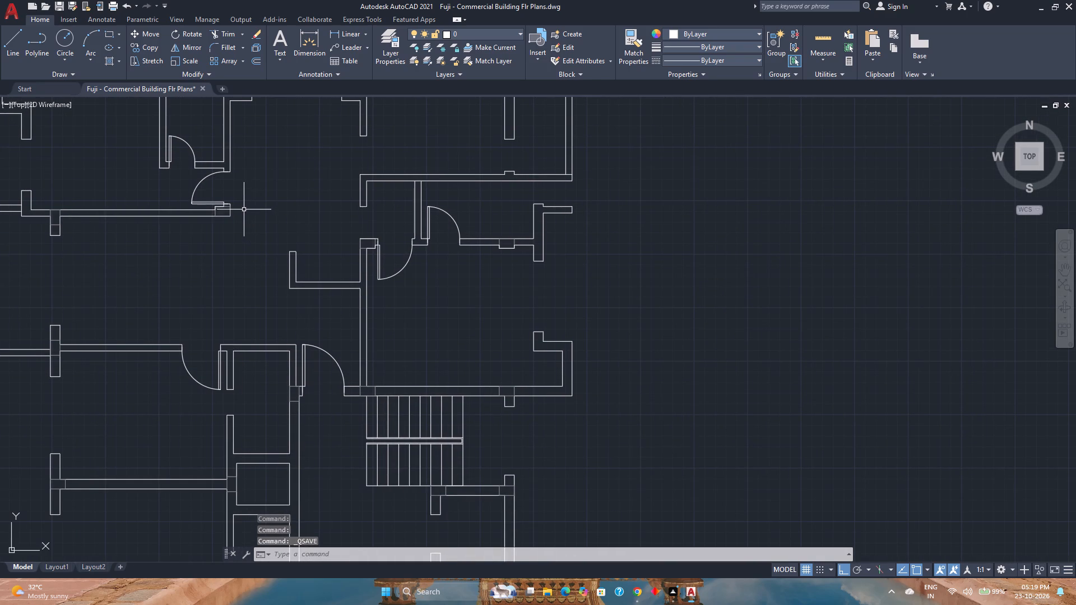
pyautogui.click(211, 202)
pyautogui.click(145, 44)
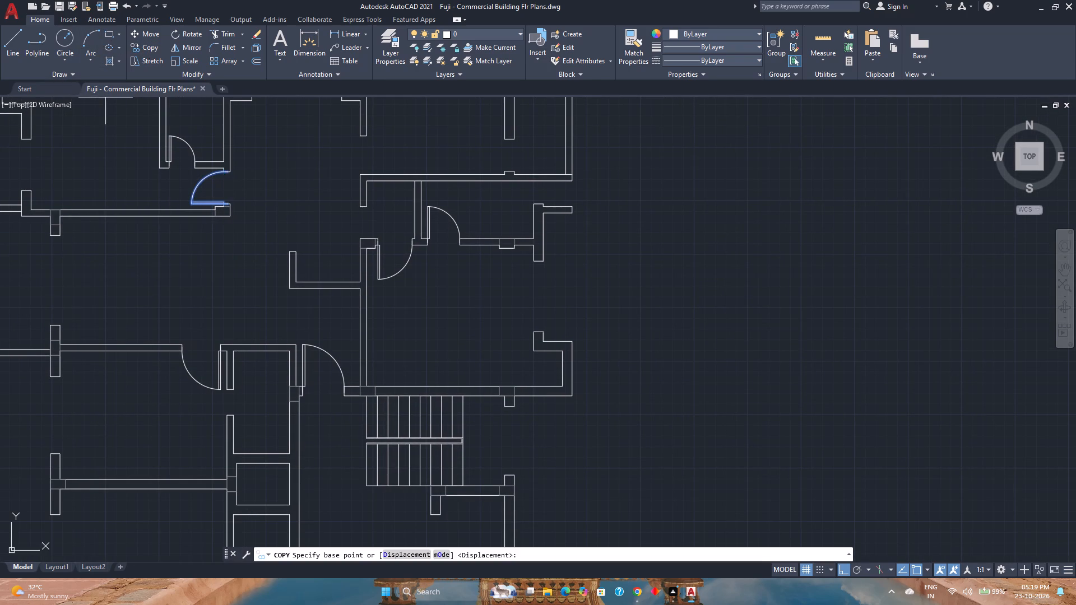
pyautogui.scroll(4, 229, 203)
pyautogui.click(186, 189)
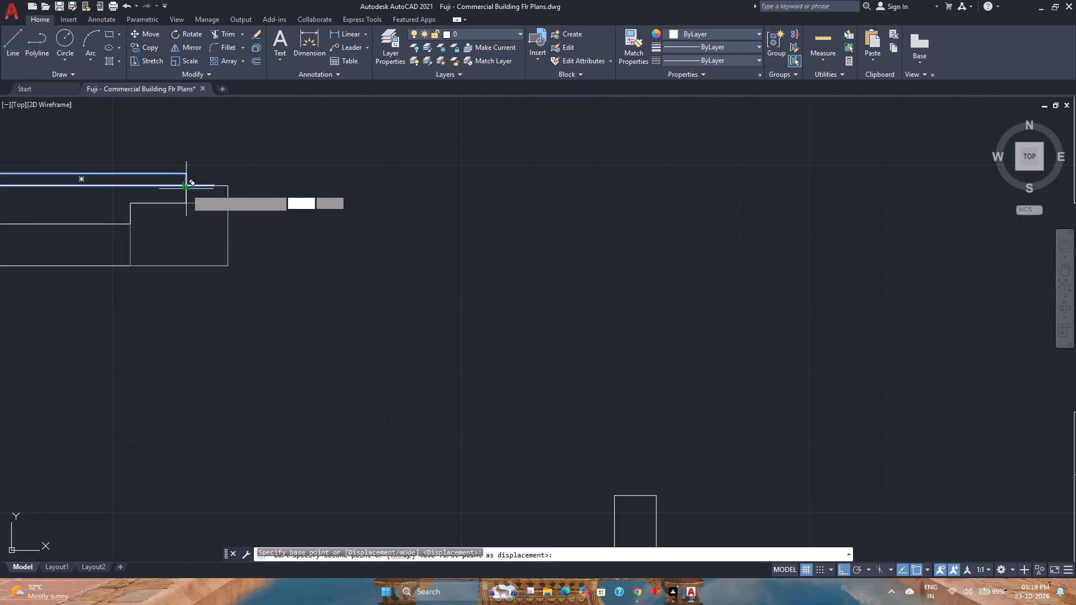
pyautogui.scroll(-4, 186, 189)
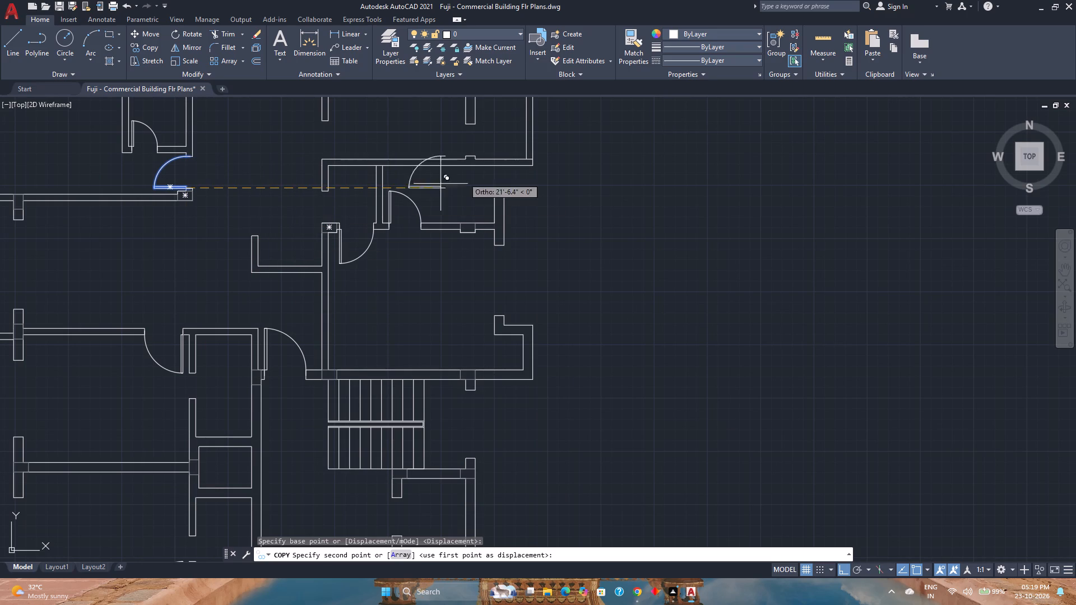
pyautogui.scroll(1, 472, 166)
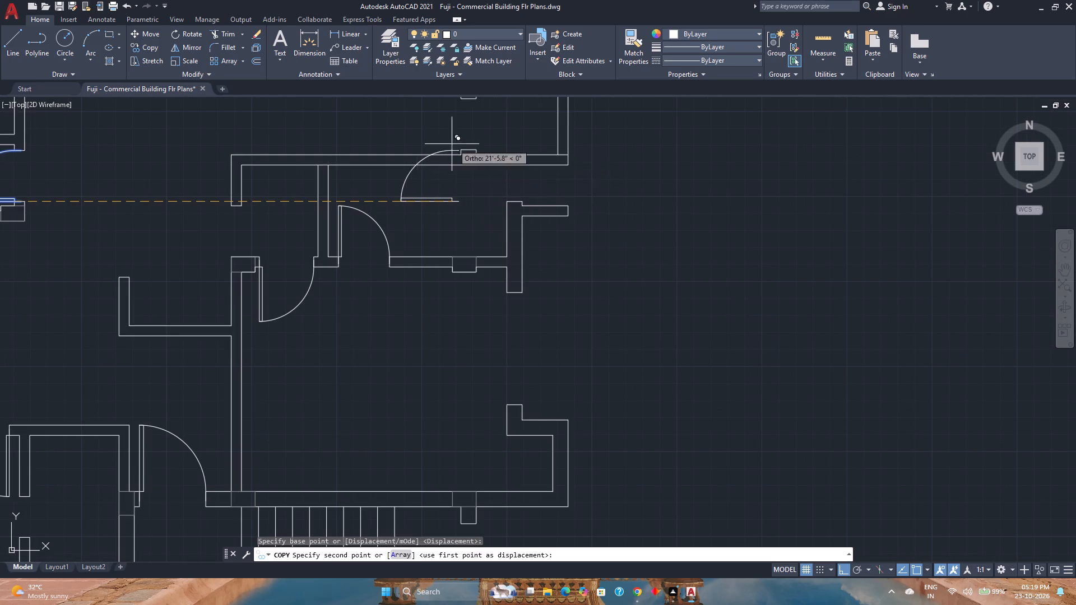
pyautogui.scroll(2, 464, 146)
pyautogui.moveTo(468, 147); pyautogui.dragTo(471, 148, button='middle')
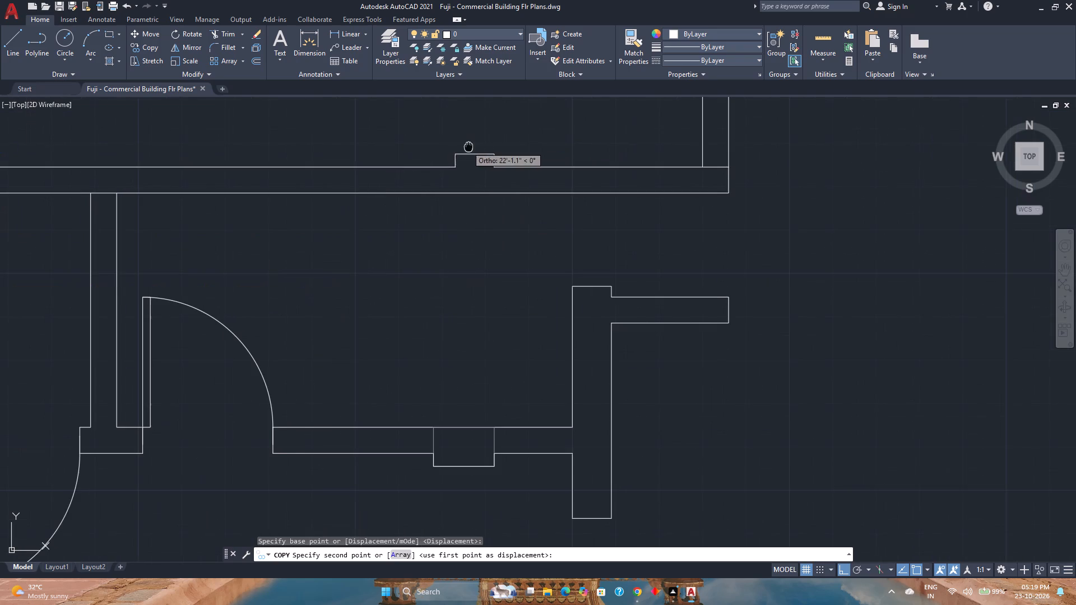
pyautogui.moveTo(471, 148); pyautogui.dragTo(483, 282, button='middle')
pyautogui.scroll(-3, 471, 273)
pyautogui.scroll(4, 473, 287)
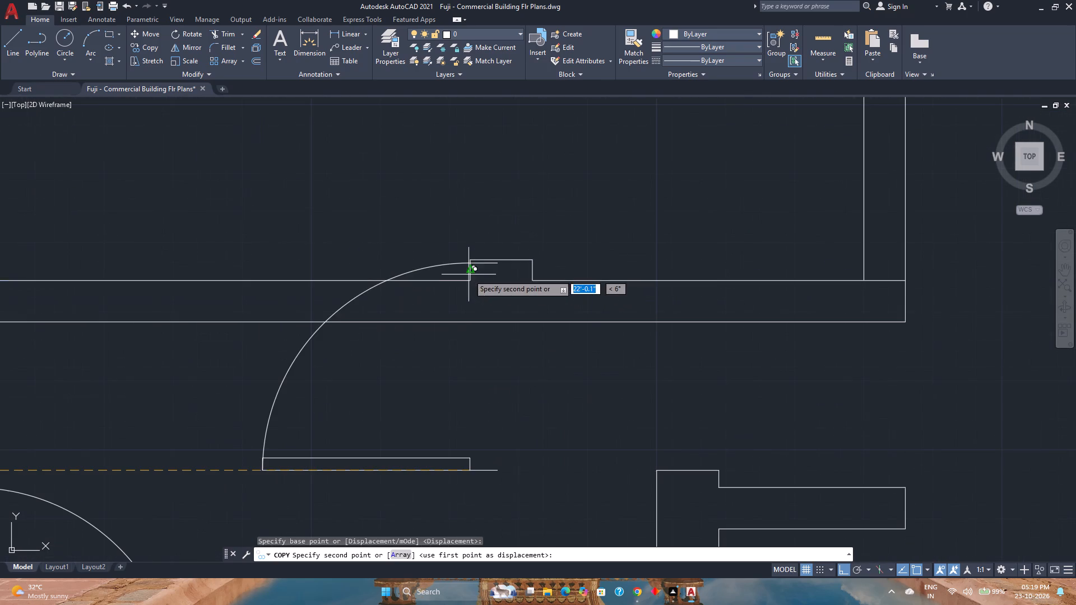
pyautogui.click(472, 259)
# Place another copy of the door at the wall corner of the opening into the upper shaft beside the stairs.
pyautogui.scroll(-4, 472, 259)
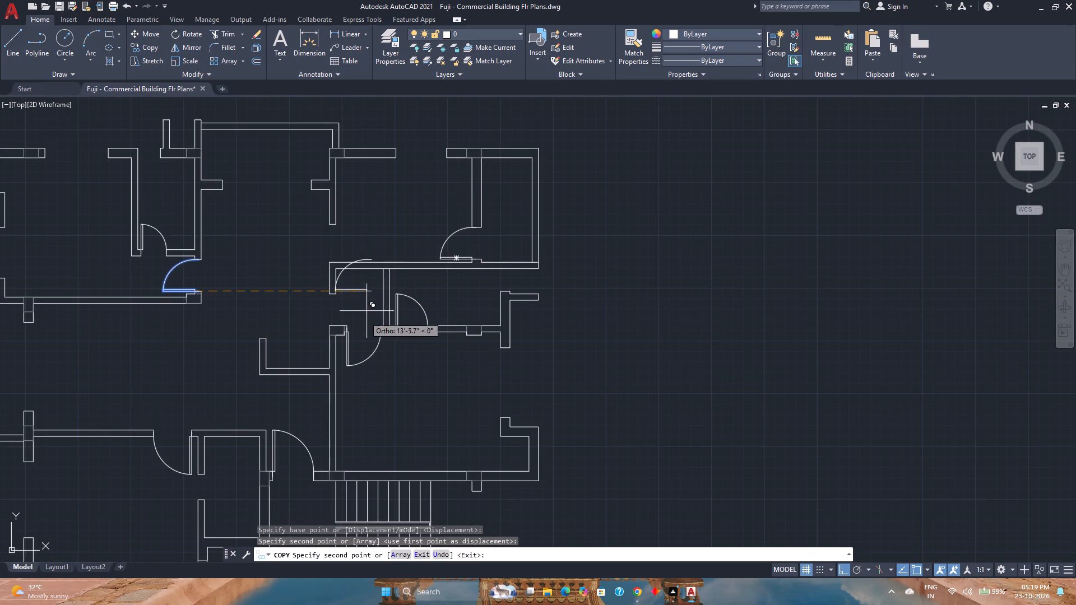
pyautogui.moveTo(360, 323); pyautogui.dragTo(407, 242, button='middle')
pyautogui.middleClick(407, 242)
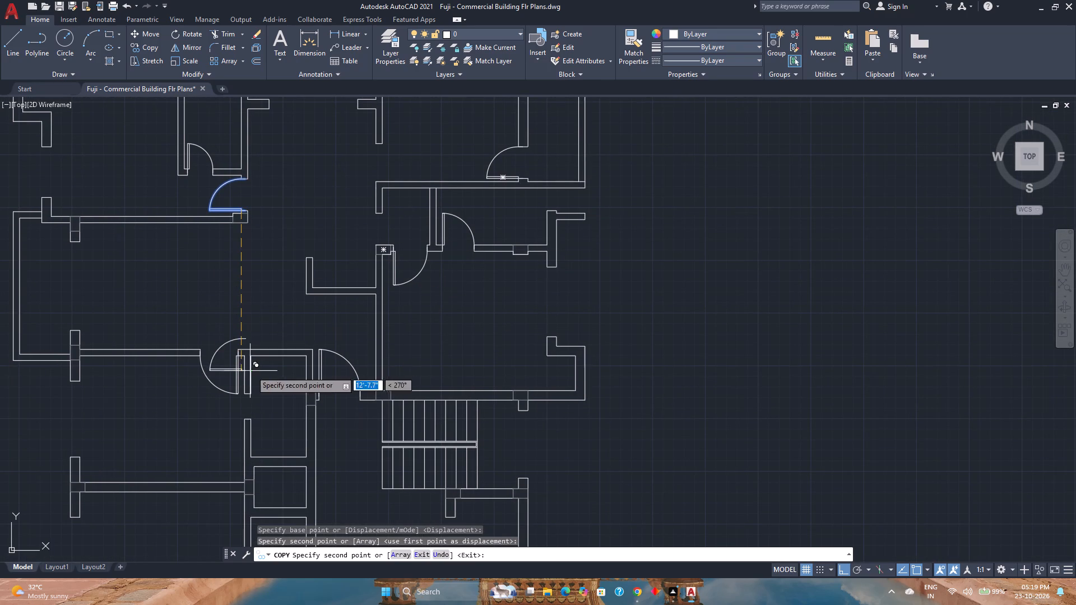
pyautogui.scroll(1, 235, 422)
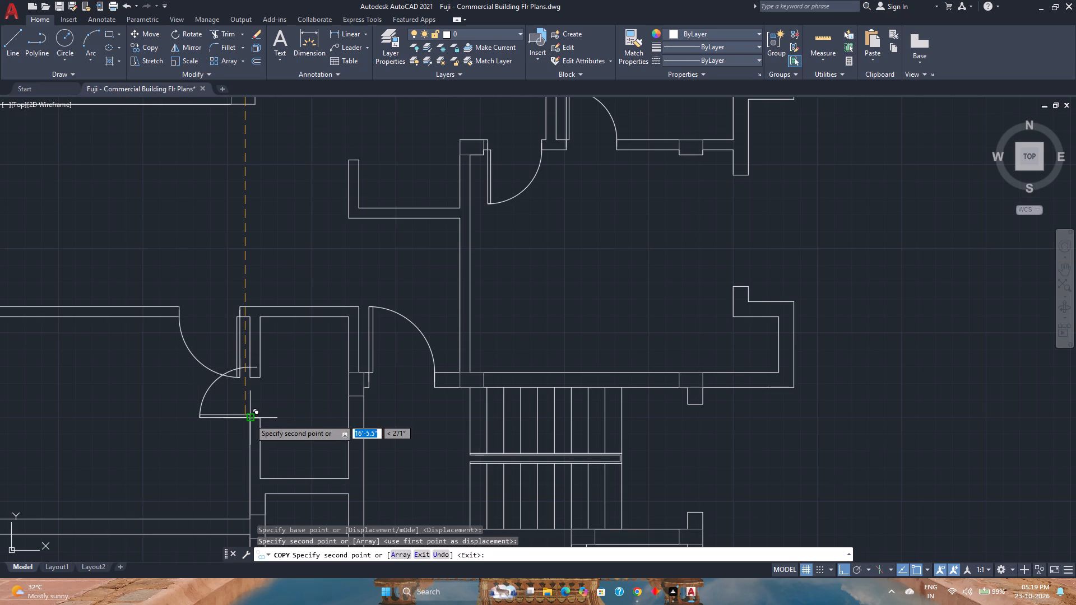
pyautogui.click(250, 419)
# Place another copy of the door at the wall corner of the opening into the lower shaft.
pyautogui.moveTo(247, 416); pyautogui.dragTo(268, 254, button='middle')
pyautogui.moveTo(265, 418); pyautogui.dragTo(284, 290, button='middle')
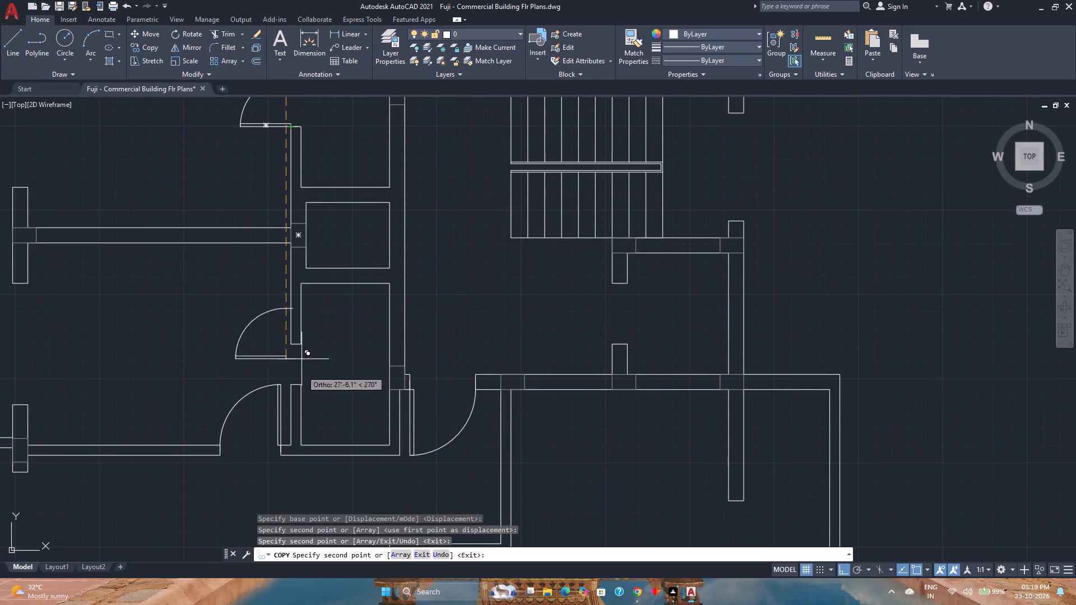
pyautogui.scroll(1, 293, 385)
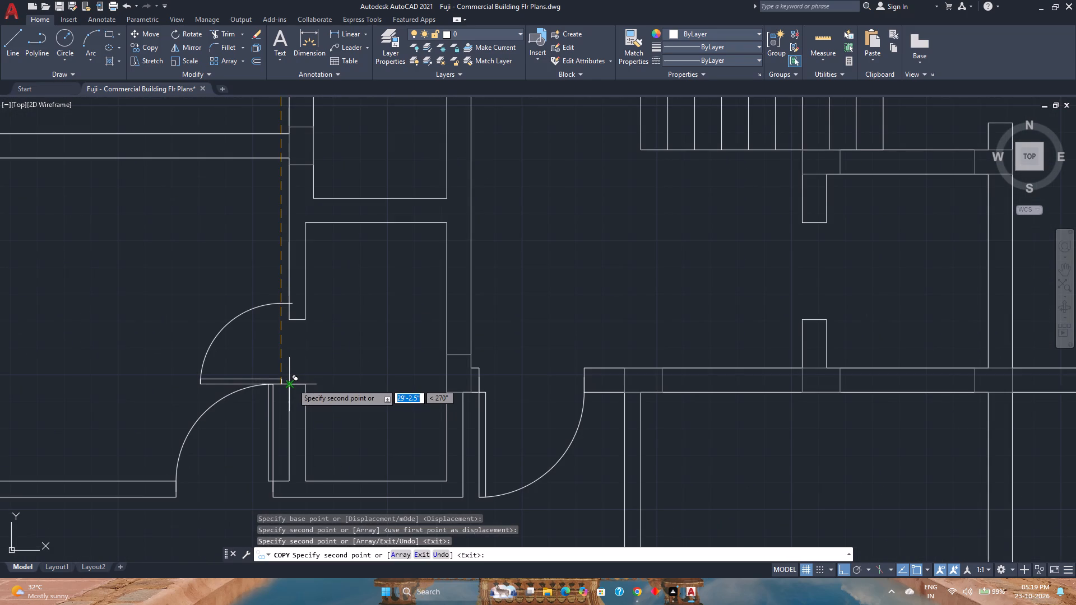
pyautogui.click(293, 384)
# Place a further copy at the wall corner of the opening above the small lower-left room and finish copying.
pyautogui.scroll(-3, 293, 355)
pyautogui.moveTo(284, 411); pyautogui.dragTo(286, 341, button='middle')
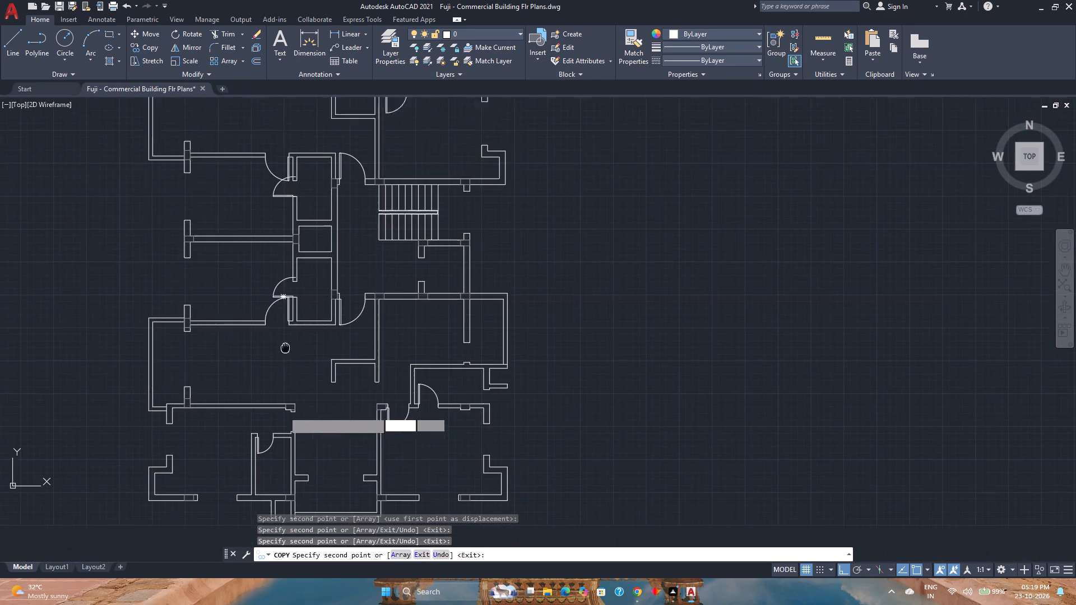
pyautogui.moveTo(286, 341); pyautogui.dragTo(290, 313, button='middle')
pyautogui.scroll(4, 287, 389)
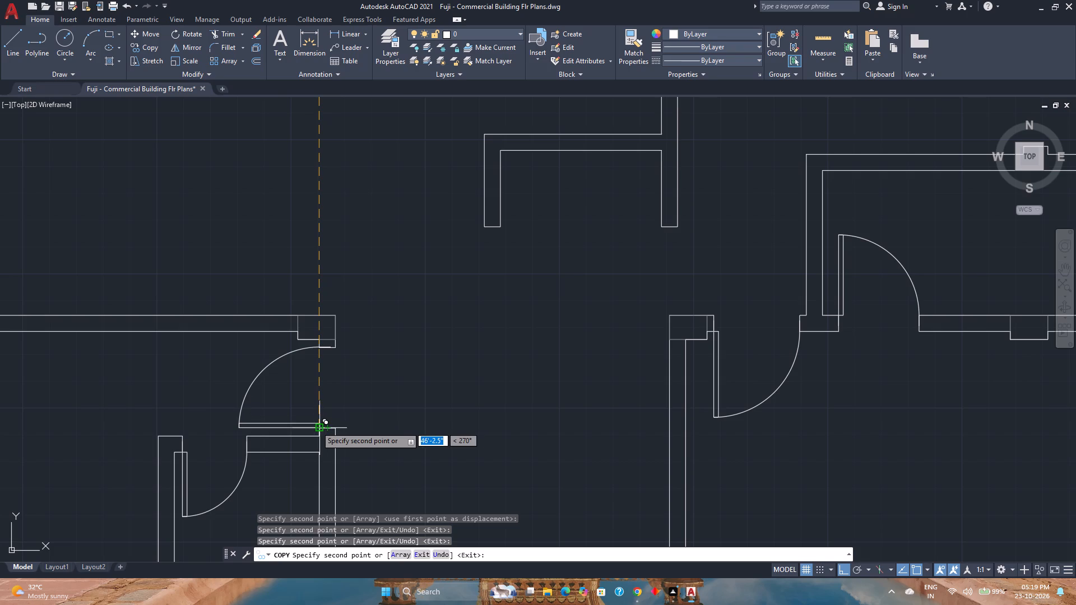
pyautogui.scroll(3, 317, 426)
pyautogui.click(322, 435)
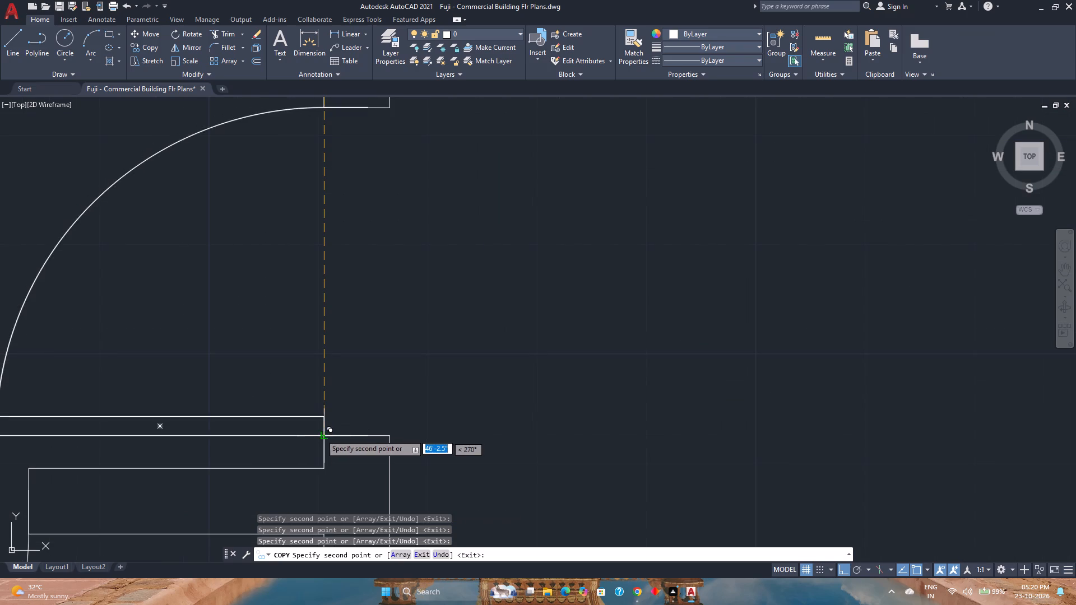
pyautogui.scroll(-6, 314, 389)
pyautogui.moveTo(312, 384); pyautogui.dragTo(293, 305, button='middle')
pyautogui.middleClick(293, 305)
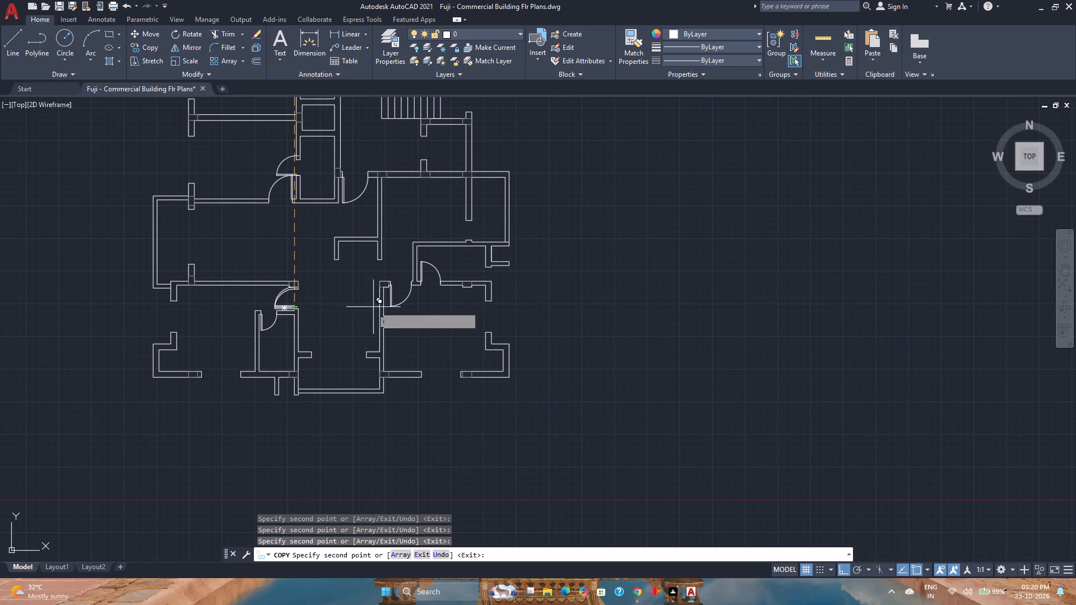
pyautogui.moveTo(414, 284); pyautogui.dragTo(443, 408, button='middle')
pyautogui.middleClick(442, 408)
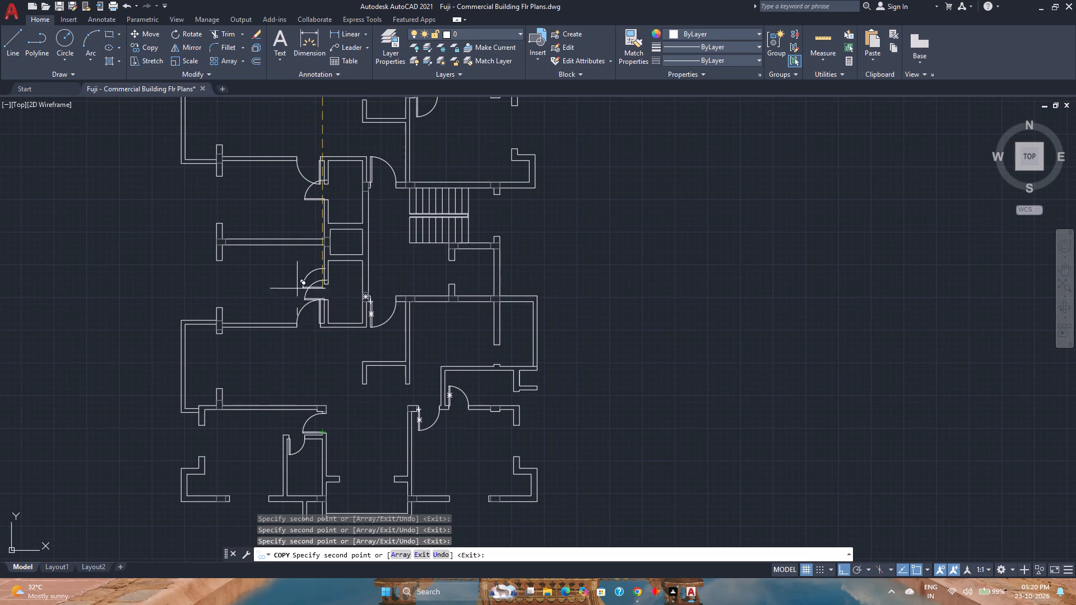
pyautogui.rightClick(255, 278)
pyautogui.click(286, 287)
# Resize the lower shaft's door so its arc ends at the wall end on the opening's upper side.
pyautogui.scroll(2, 347, 305)
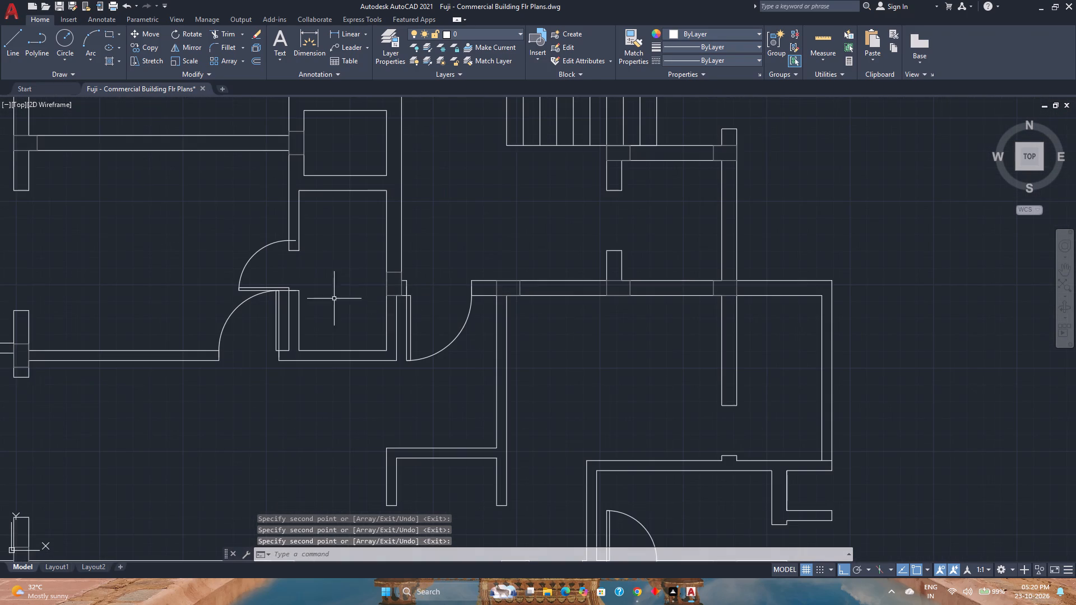
pyautogui.click(271, 252)
pyautogui.click(258, 243)
pyautogui.scroll(3, 289, 243)
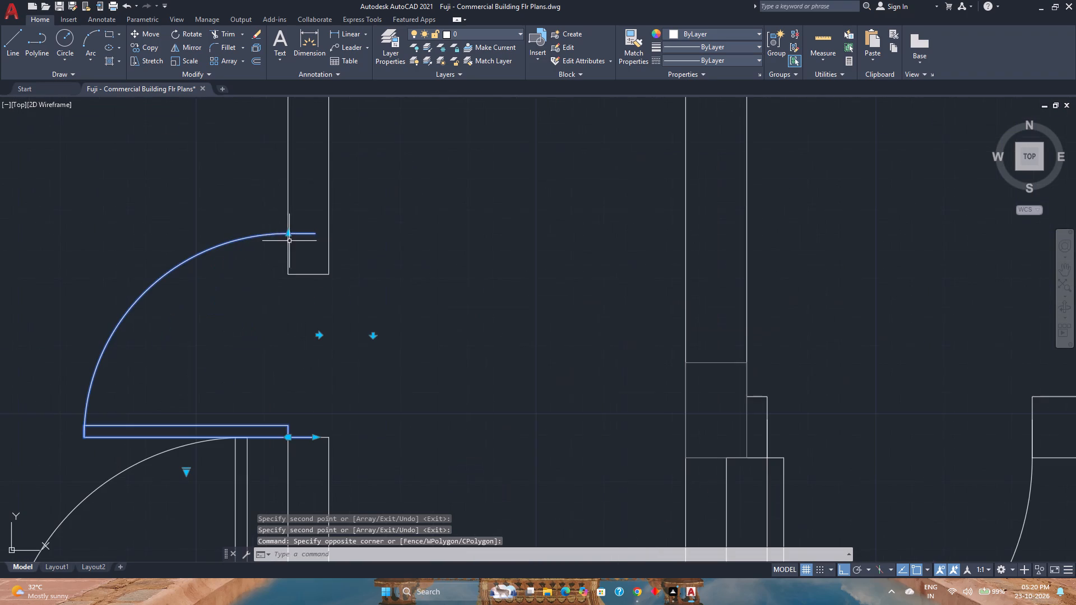
pyautogui.click(290, 234)
pyautogui.click(291, 270)
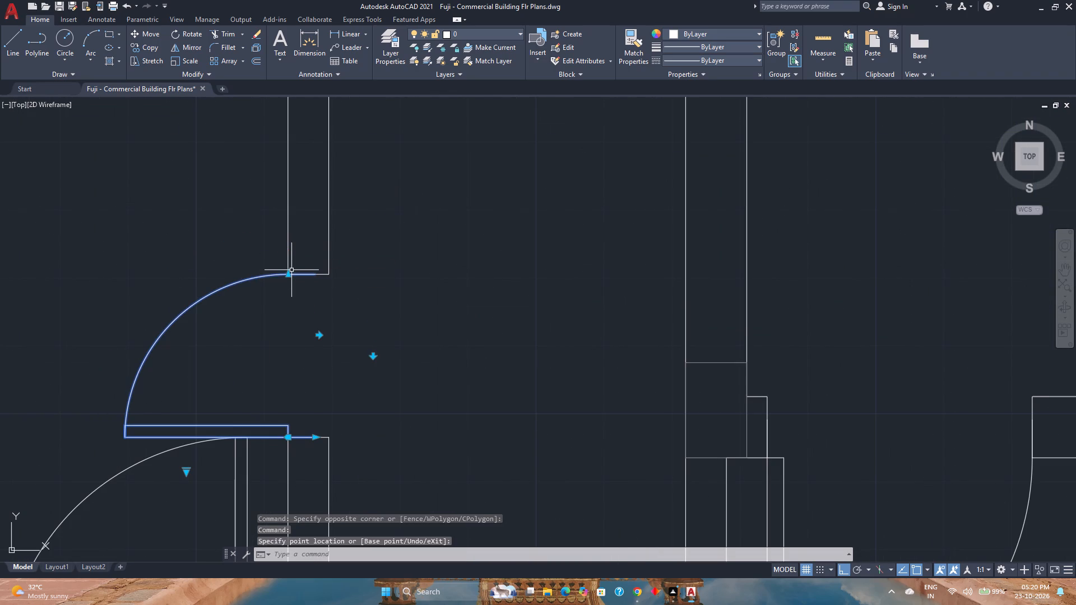
# Flip the lower shaft's door horizontally so it swings into the shaft.
pyautogui.click(318, 338)
pyautogui.click(319, 337)
pyautogui.click(319, 337)
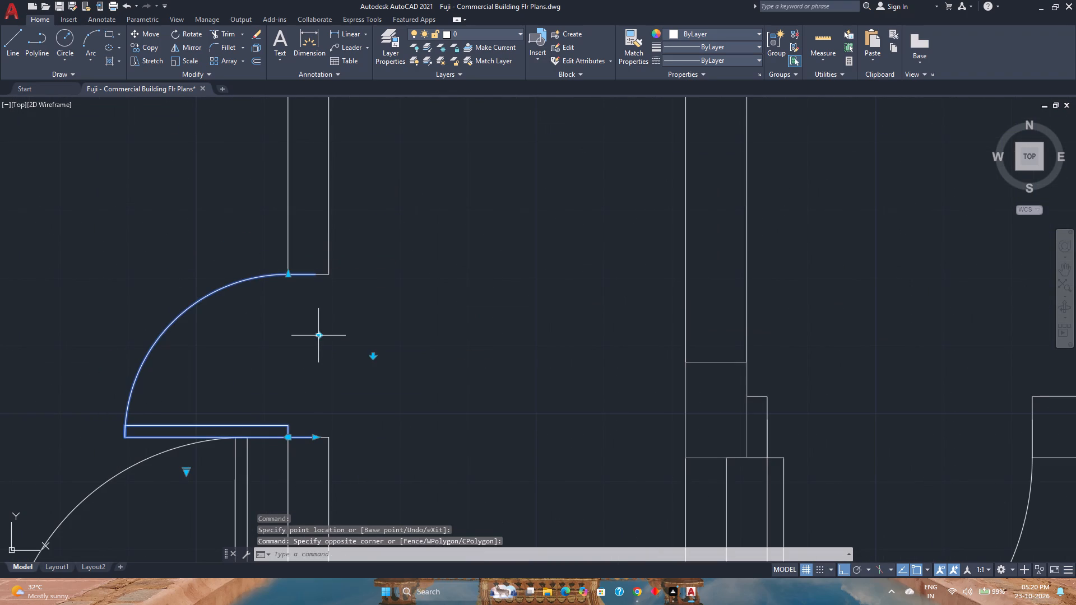
pyautogui.click(294, 343)
pyautogui.click(318, 337)
pyautogui.click(318, 336)
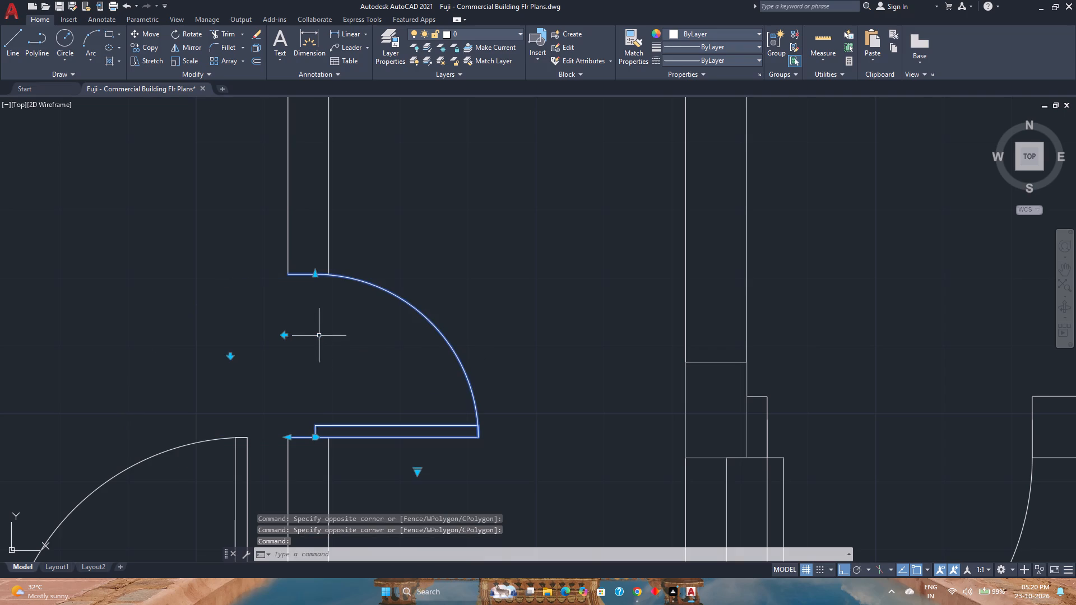
# Move the lower shaft's door by its hinge corner to the inner wall corner of the opening.
pyautogui.scroll(-3, 296, 336)
pyautogui.scroll(1, 308, 357)
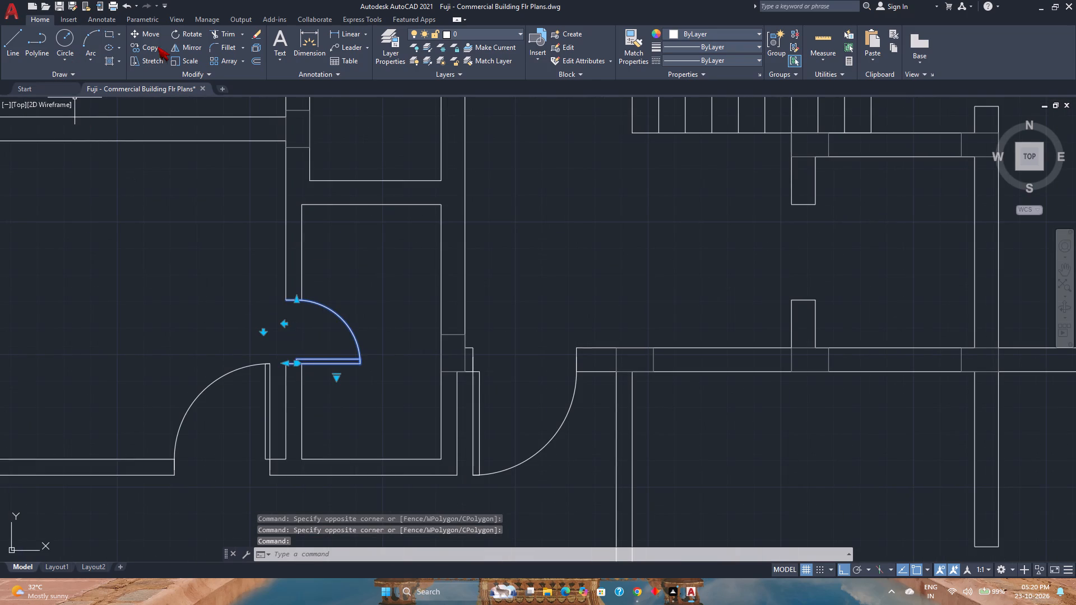
pyautogui.click(152, 35)
pyautogui.scroll(3, 294, 377)
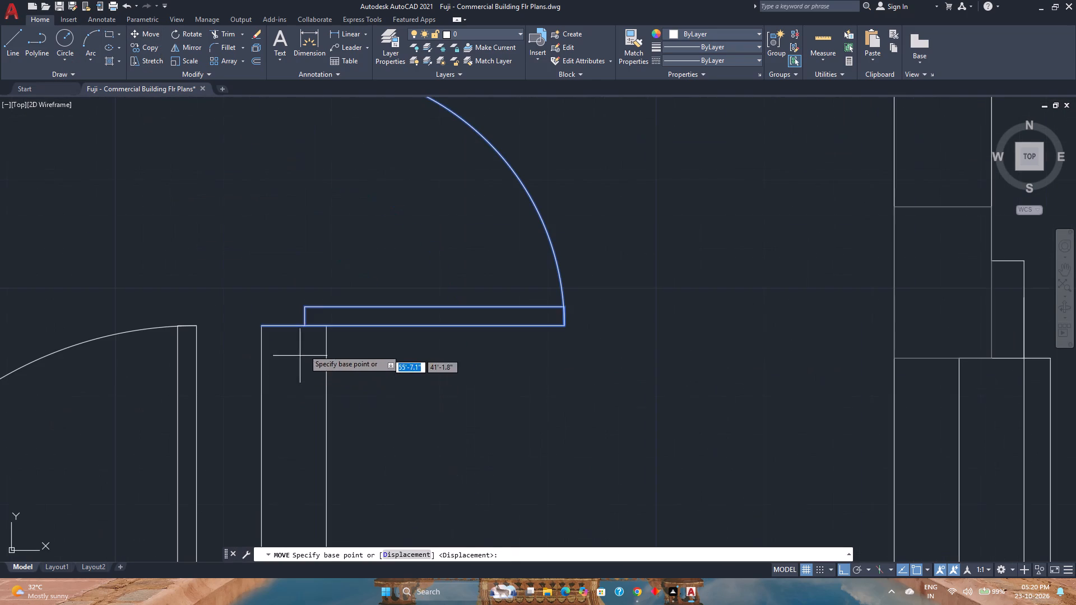
pyautogui.click(305, 327)
pyautogui.click(325, 327)
pyautogui.scroll(-4, 303, 284)
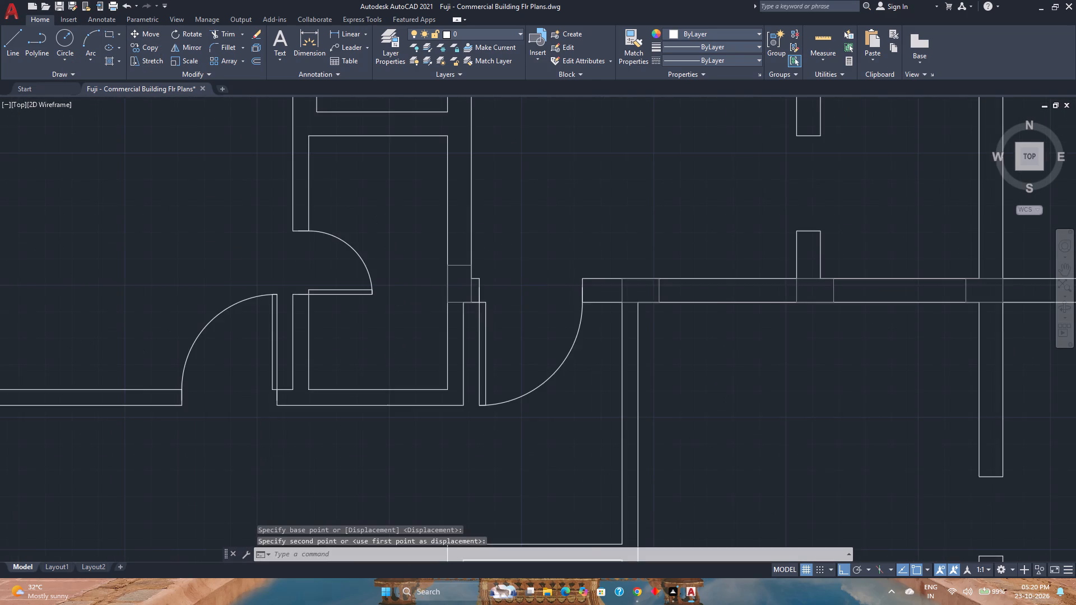
# Flip the upper shaft's door in both directions so it hinges on the opening's upper side and swings into the shaft.
pyautogui.scroll(-1, 303, 284)
pyautogui.moveTo(303, 284); pyautogui.dragTo(311, 402, button='middle')
pyautogui.middleClick(311, 402)
pyautogui.scroll(3, 300, 257)
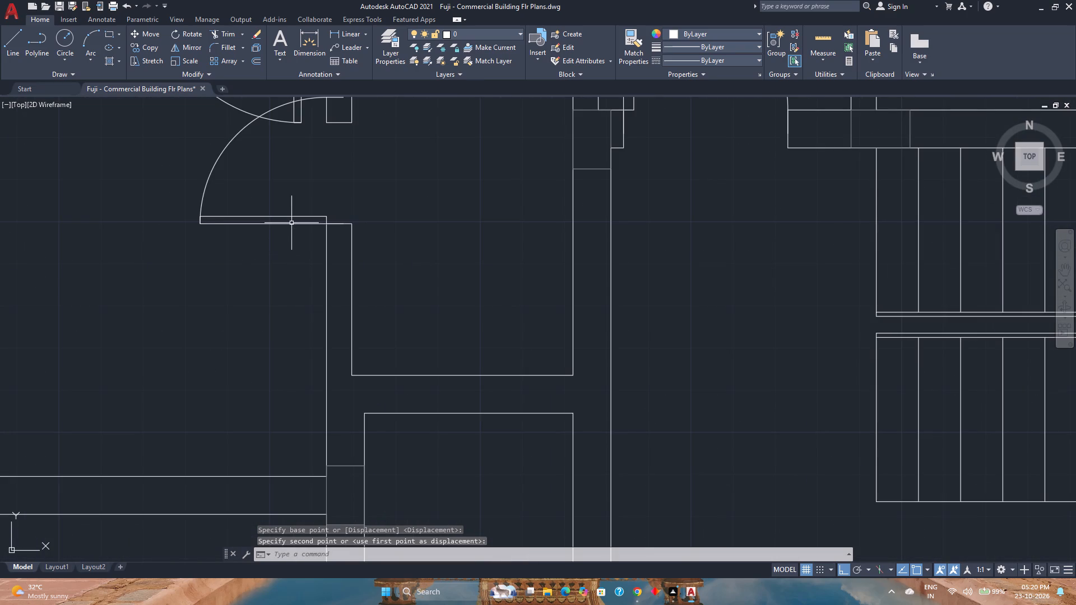
pyautogui.click(291, 223)
pyautogui.moveTo(297, 227); pyautogui.dragTo(309, 361, button='middle')
pyautogui.middleClick(309, 361)
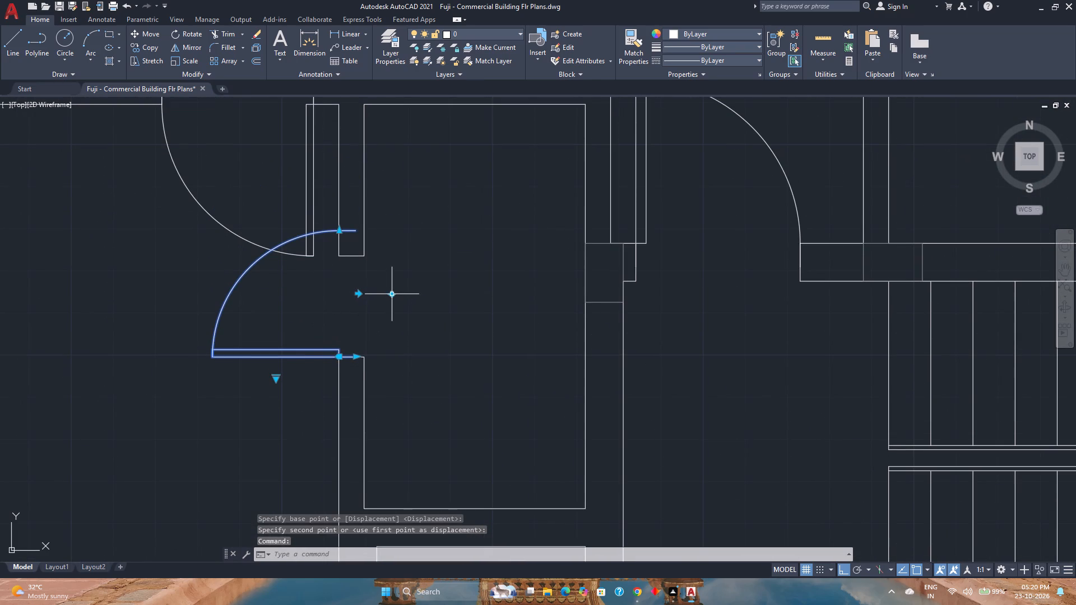
pyautogui.click(391, 294)
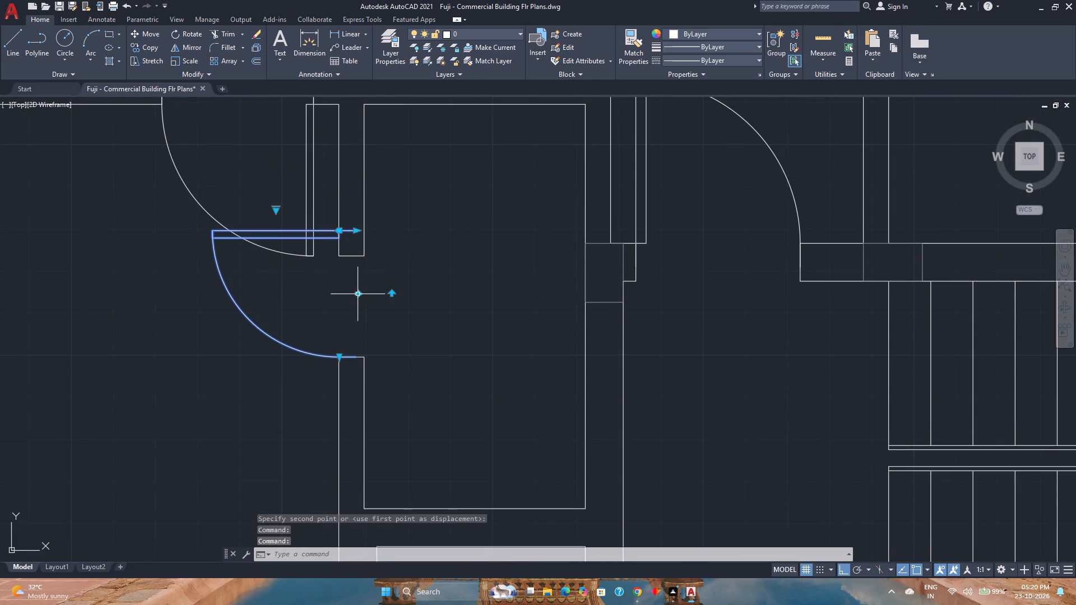
pyautogui.click(360, 294)
# Shorten the upper shaft's door to the opening's width using its arc end.
pyautogui.click(357, 355)
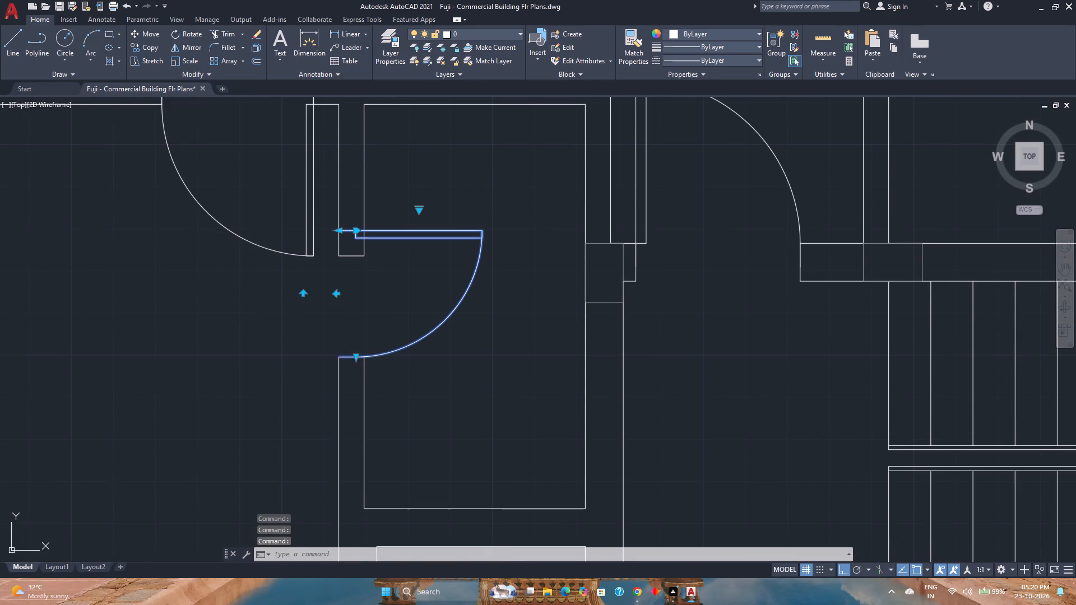
pyautogui.click(363, 329)
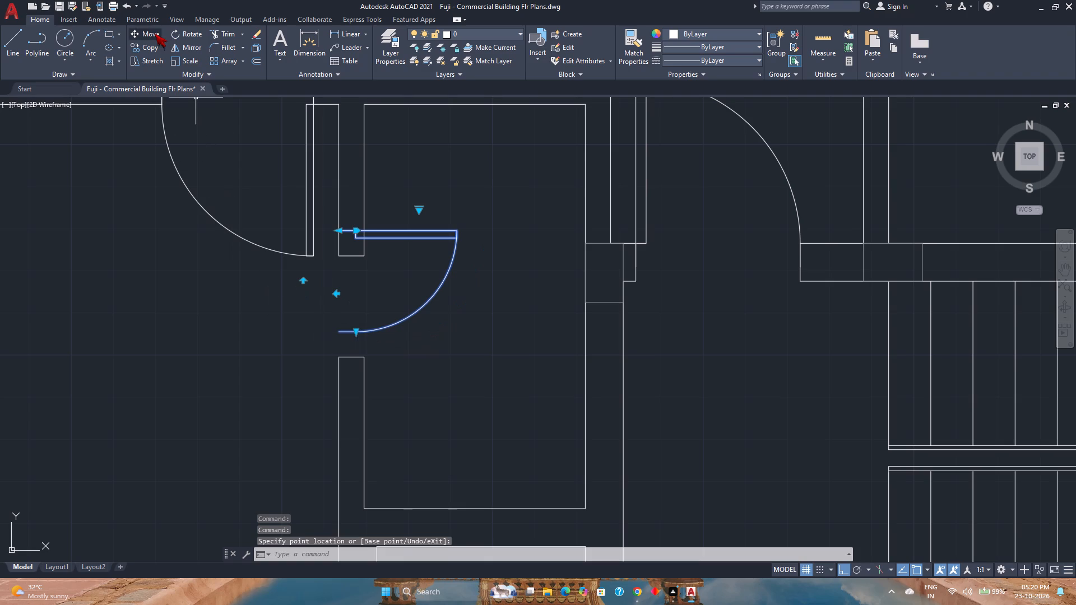
# Move the upper shaft's door by its hinge corner to the inner corner of the wall end above the opening.
pyautogui.click(155, 33)
pyautogui.scroll(3, 359, 239)
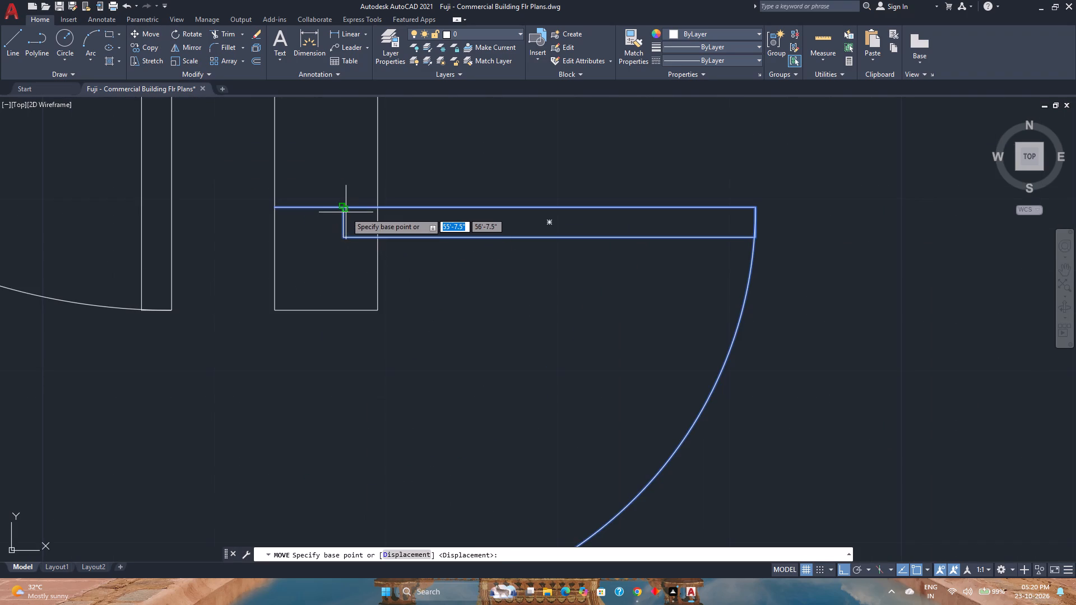
pyautogui.click(346, 212)
pyautogui.click(377, 309)
pyautogui.scroll(-3, 379, 301)
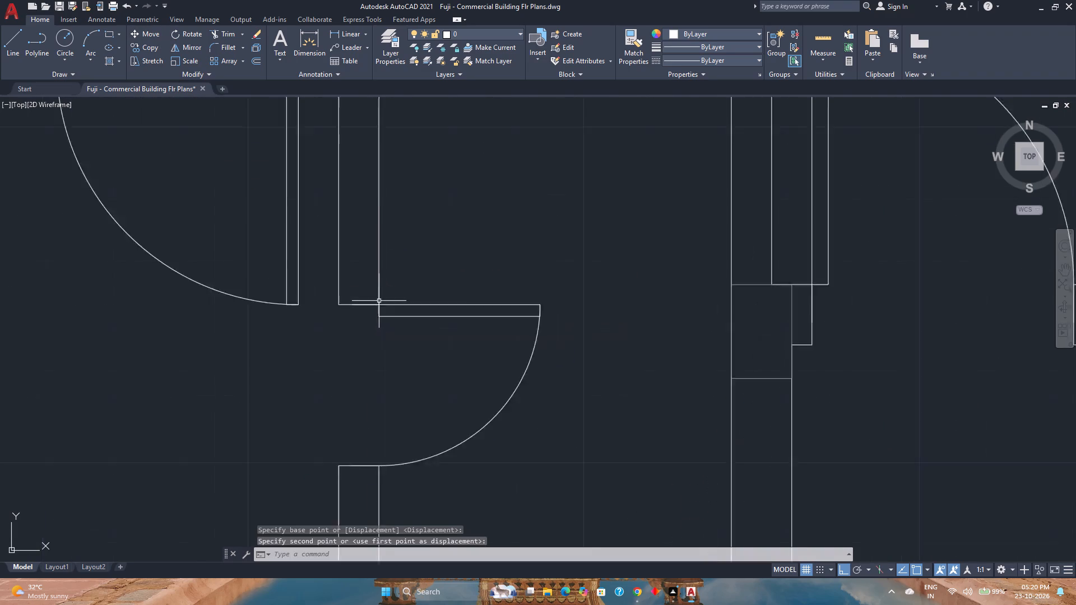
# Save the drawing.
pyautogui.scroll(-1, 379, 301)
pyautogui.moveTo(388, 342); pyautogui.dragTo(355, 303, button='middle')
pyautogui.scroll(-3, 315, 253)
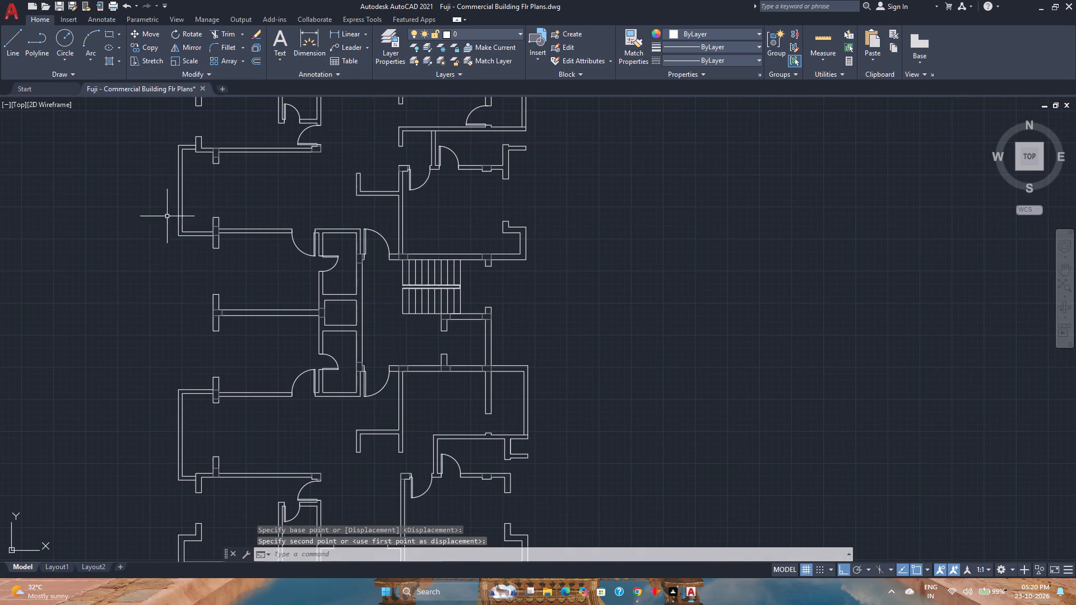
pyautogui.click(59, 6)
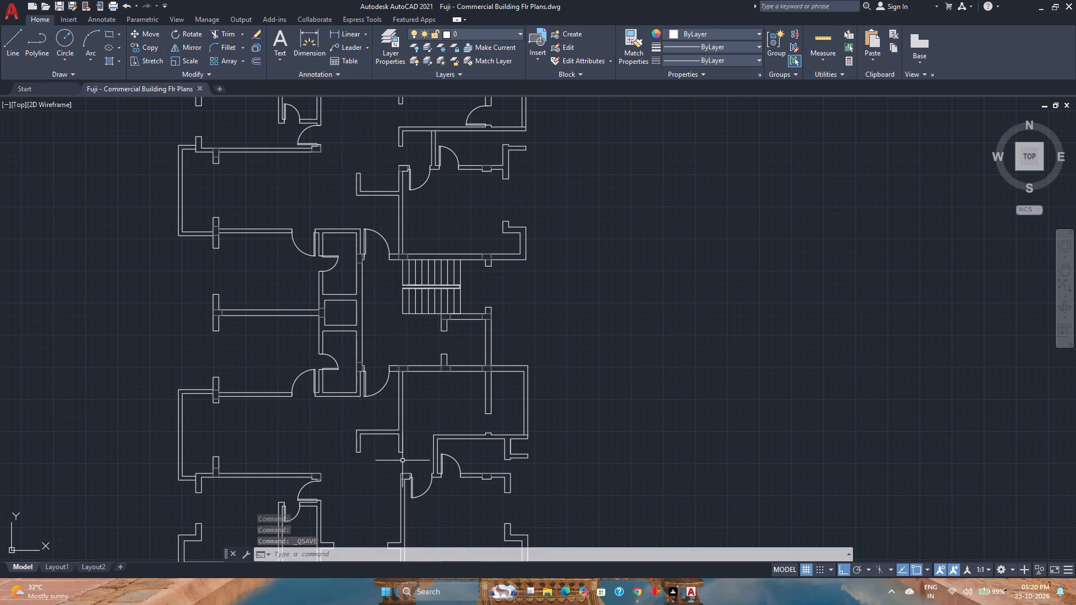
# Copy the door above the small lower-left room from its hinge corner to the pilaster's upper-edge midpoint in the lower-right room.
pyautogui.scroll(-1, 402, 460)
pyautogui.moveTo(402, 488); pyautogui.dragTo(331, 406, button='middle')
pyautogui.middleClick(331, 406)
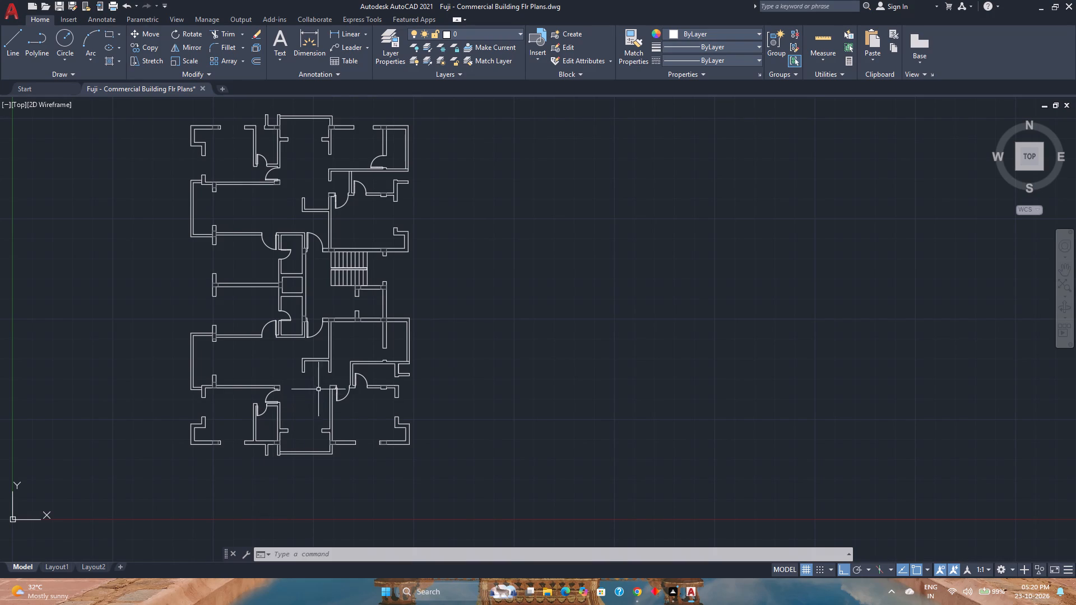
pyautogui.scroll(2, 330, 387)
pyautogui.moveTo(332, 386); pyautogui.dragTo(291, 405, button='middle')
pyautogui.middleClick(291, 405)
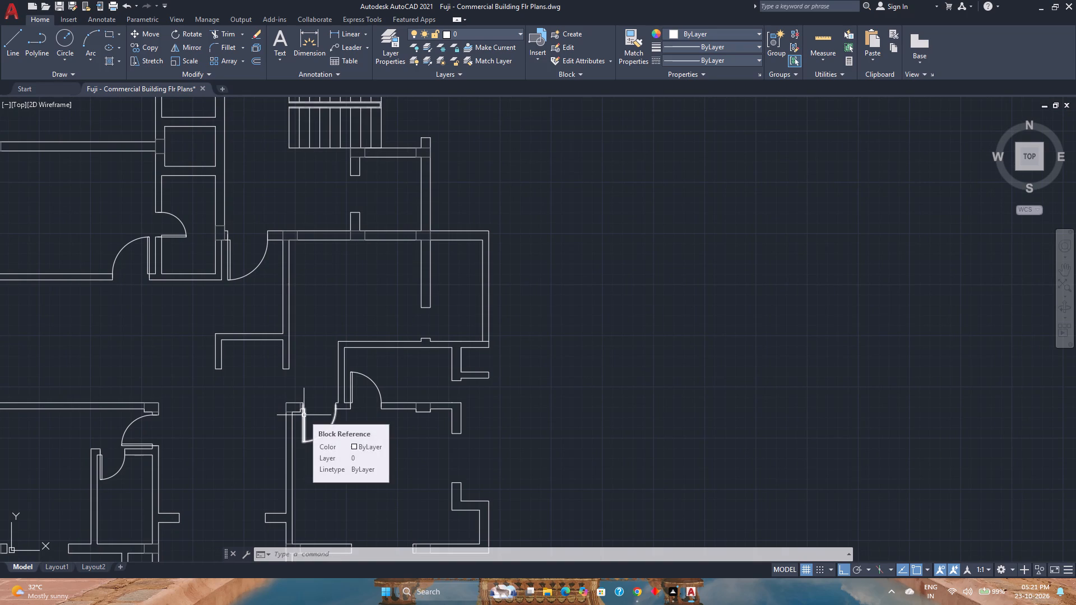
pyautogui.moveTo(400, 376); pyautogui.dragTo(363, 390, button='middle')
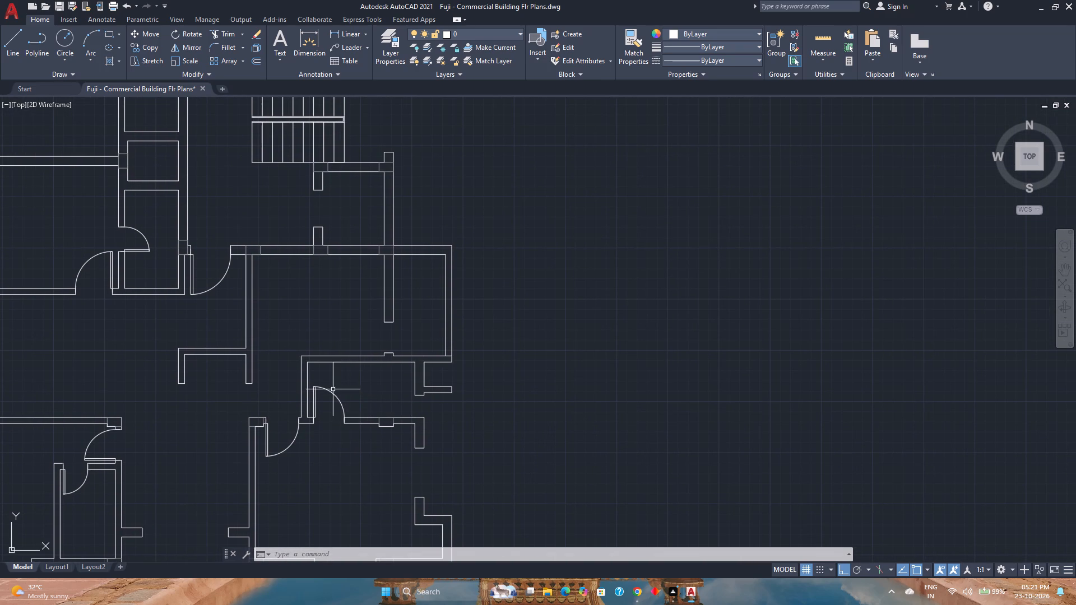
pyautogui.click(100, 440)
pyautogui.click(91, 436)
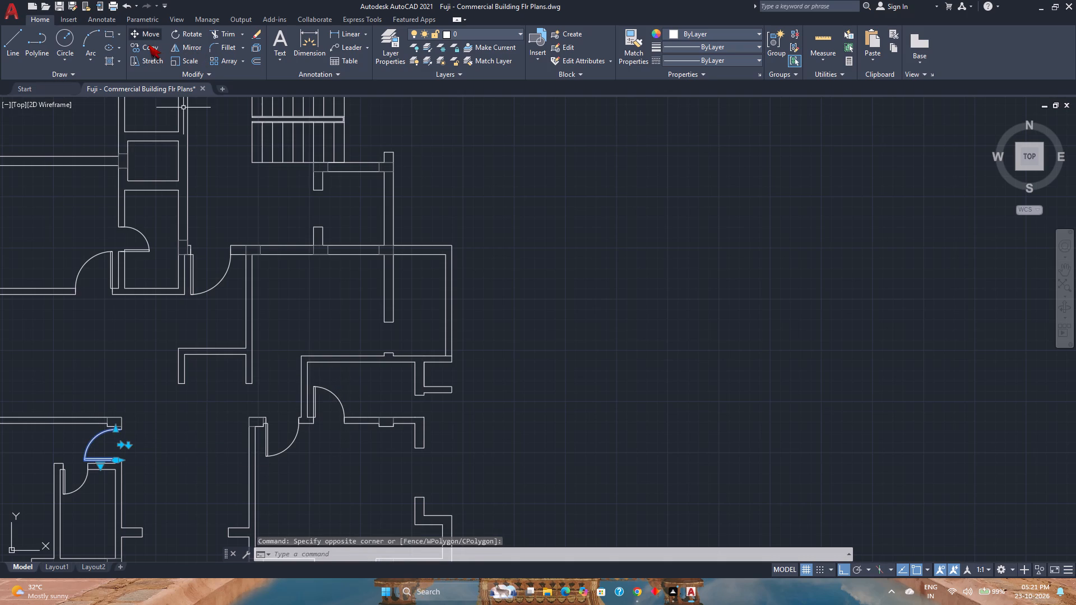
pyautogui.click(149, 45)
pyautogui.scroll(3, 63, 494)
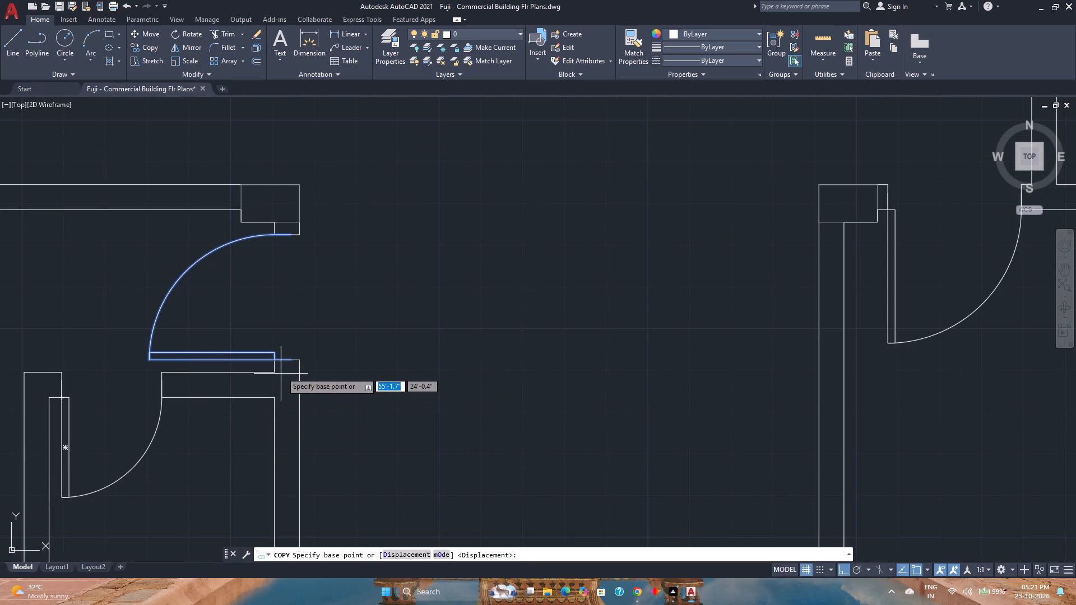
pyautogui.scroll(3, 273, 360)
pyautogui.click(273, 365)
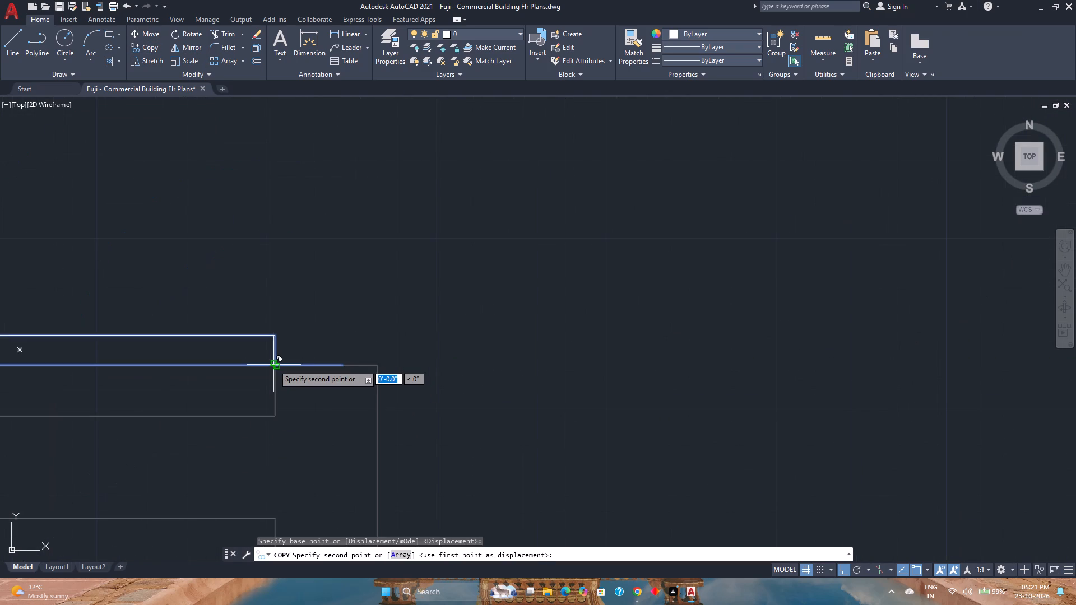
pyautogui.scroll(-8, 273, 365)
pyautogui.scroll(3, 410, 300)
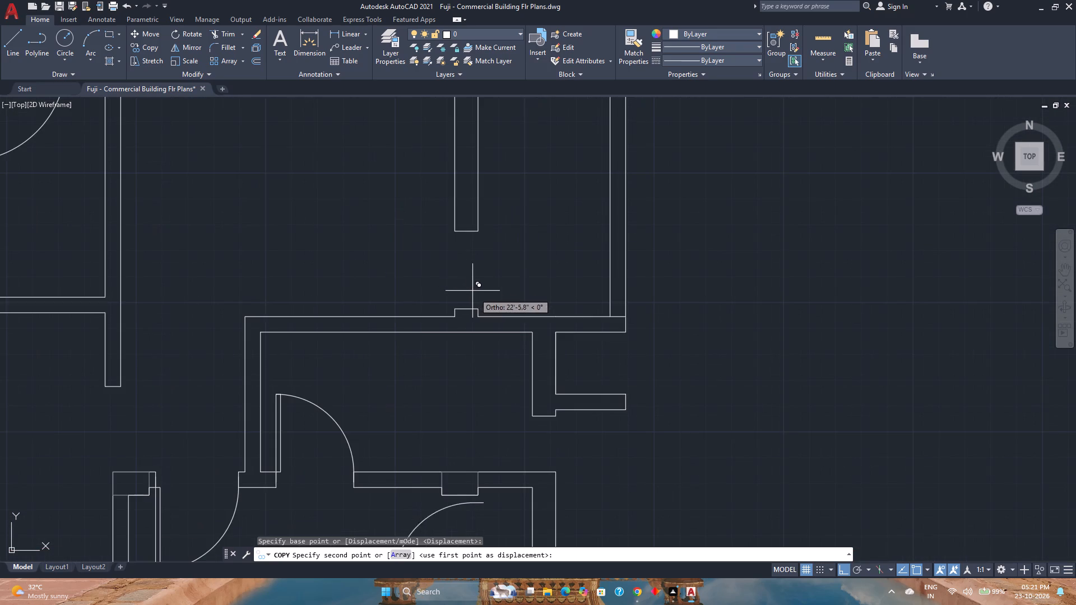
pyautogui.scroll(2, 475, 293)
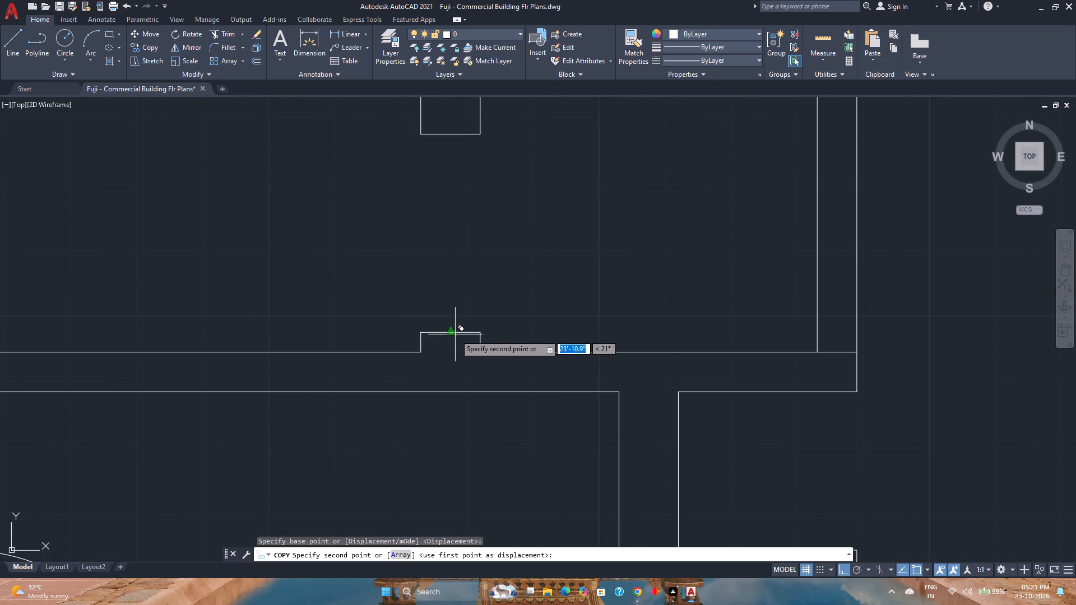
pyautogui.click(452, 333)
pyautogui.rightClick(215, 254)
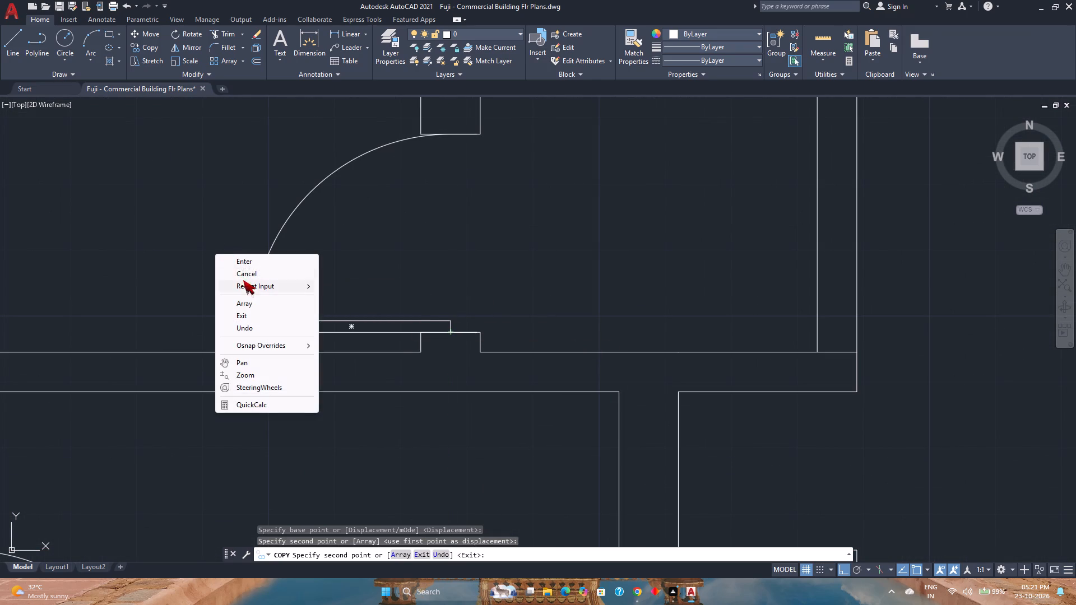
pyautogui.click(240, 262)
# Flip the copied door at the pilaster horizontally so it swings toward the outer right wall.
pyautogui.click(261, 281)
pyautogui.click(244, 272)
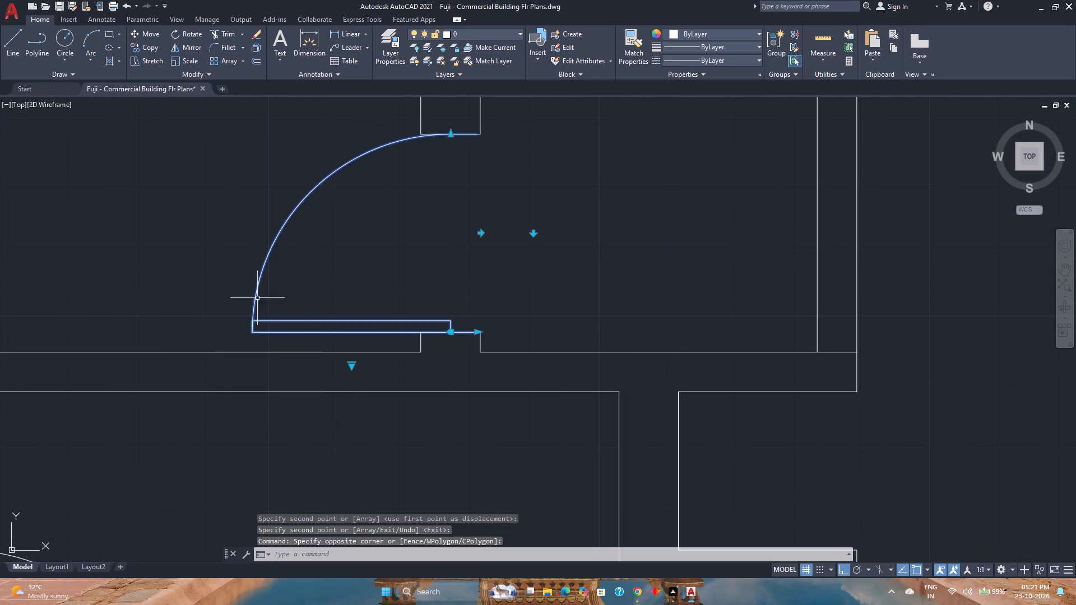
pyautogui.click(481, 233)
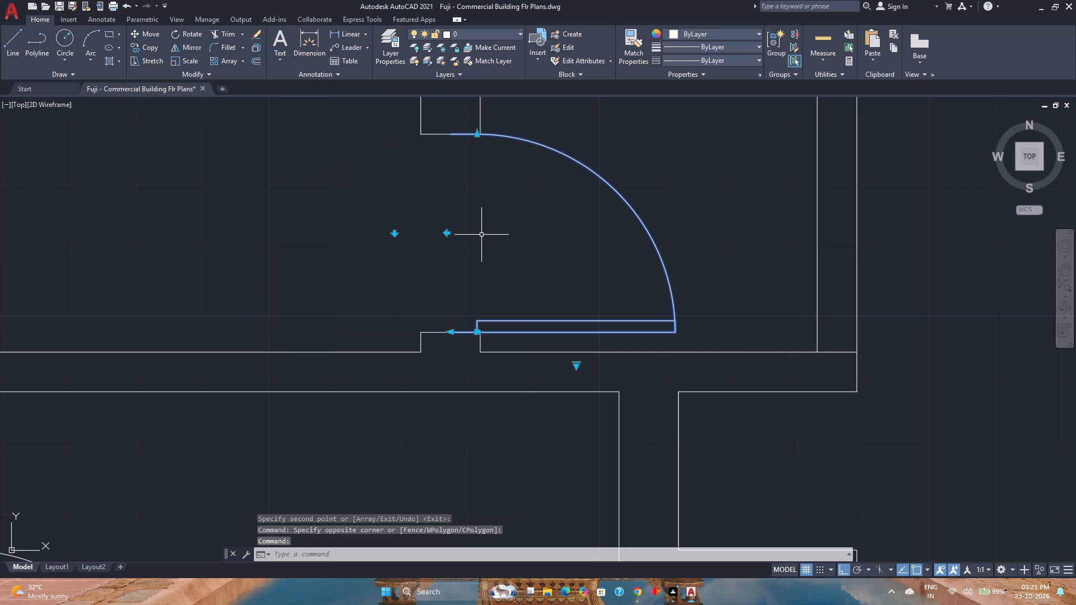
# Move the flipped door in the lower-right room by its hinge corner to the pilaster's upper corner on the outer-wall side.
pyautogui.scroll(5, 474, 341)
pyautogui.moveTo(477, 341); pyautogui.dragTo(478, 382, button='middle')
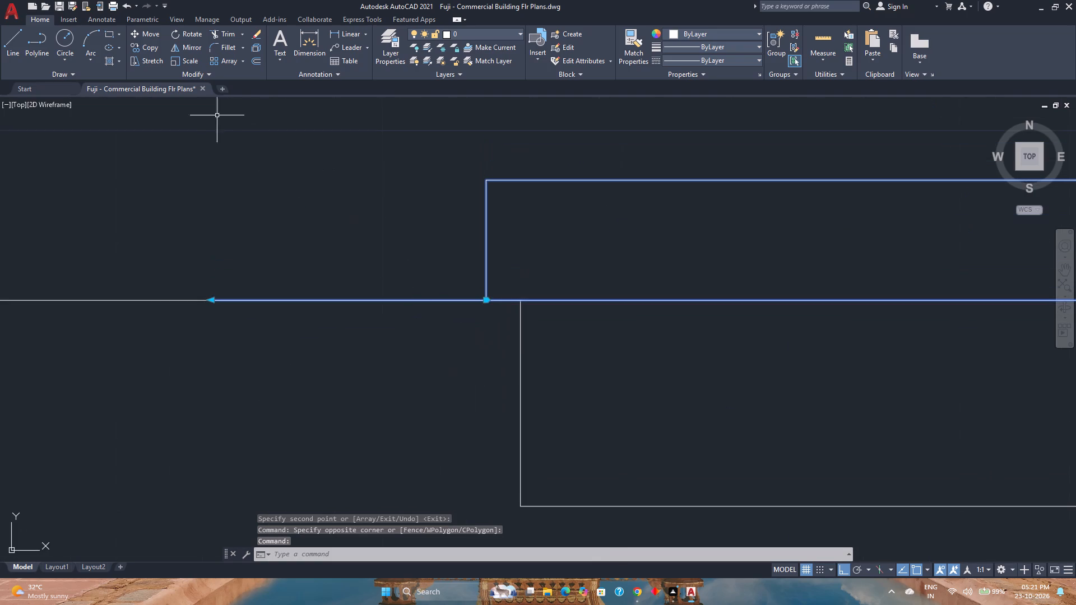
pyautogui.click(147, 36)
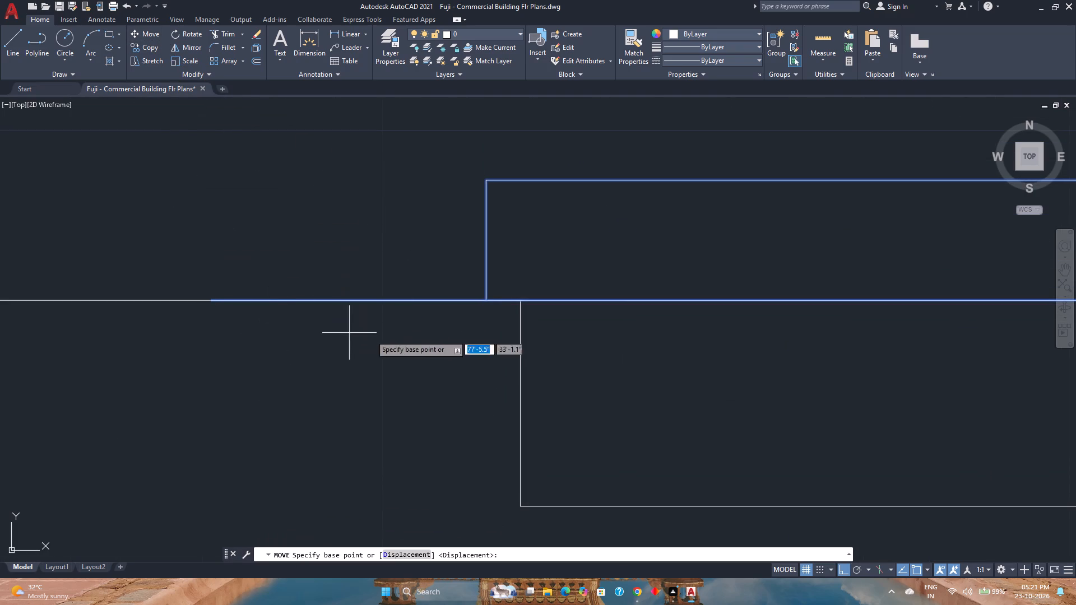
pyautogui.click(488, 300)
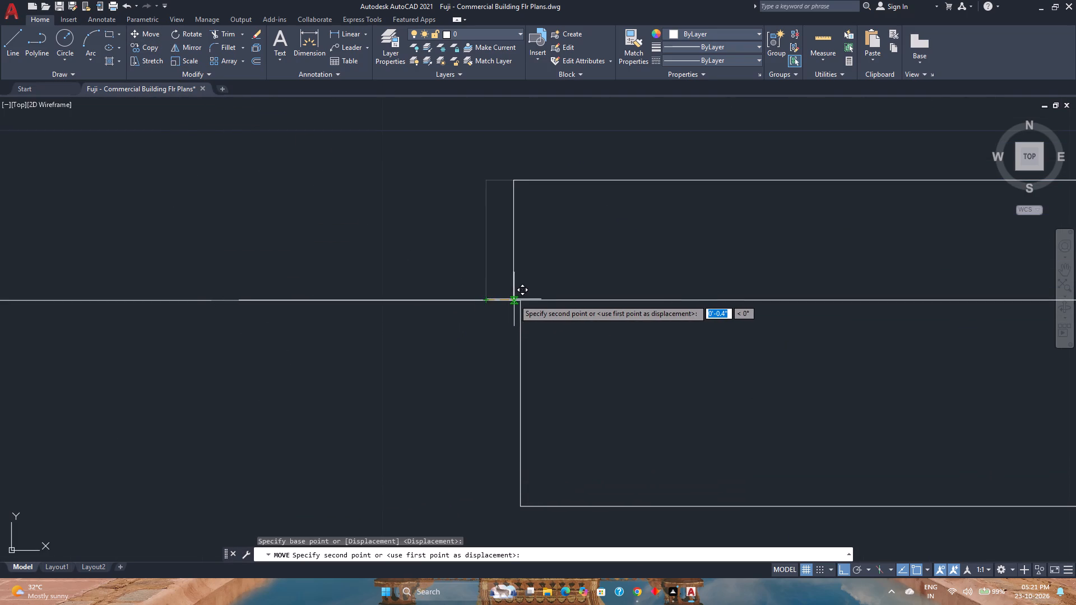
pyautogui.click(518, 299)
# Flip the door in the upper-right room horizontally so it swings into the narrow space beside the outer right wall.
pyautogui.scroll(-4, 414, 326)
pyautogui.scroll(-2, 401, 378)
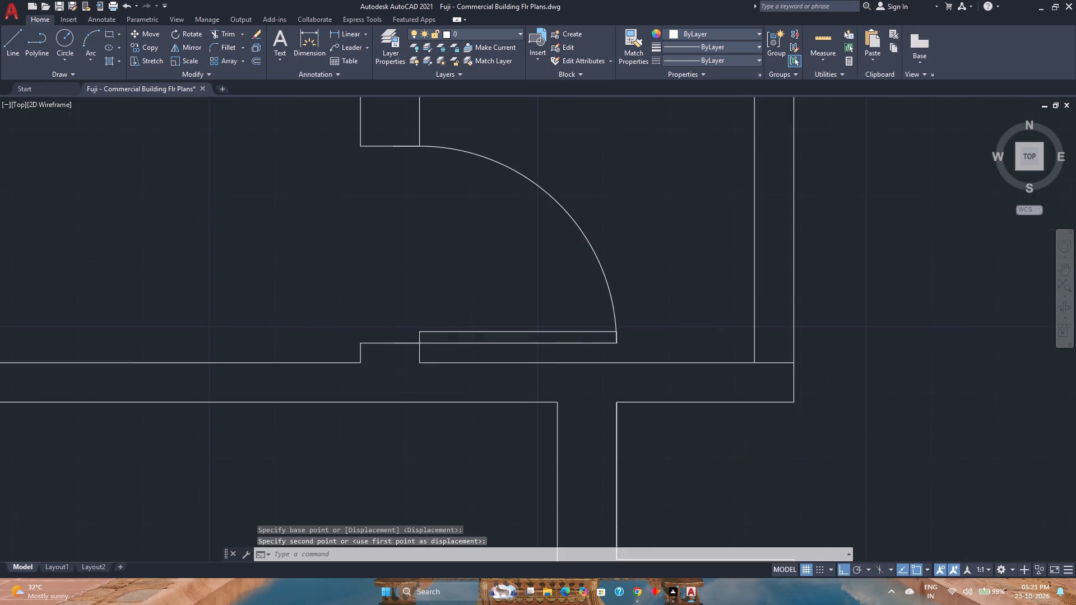
pyautogui.scroll(-1, 401, 378)
pyautogui.moveTo(401, 378); pyautogui.dragTo(366, 419, button='middle')
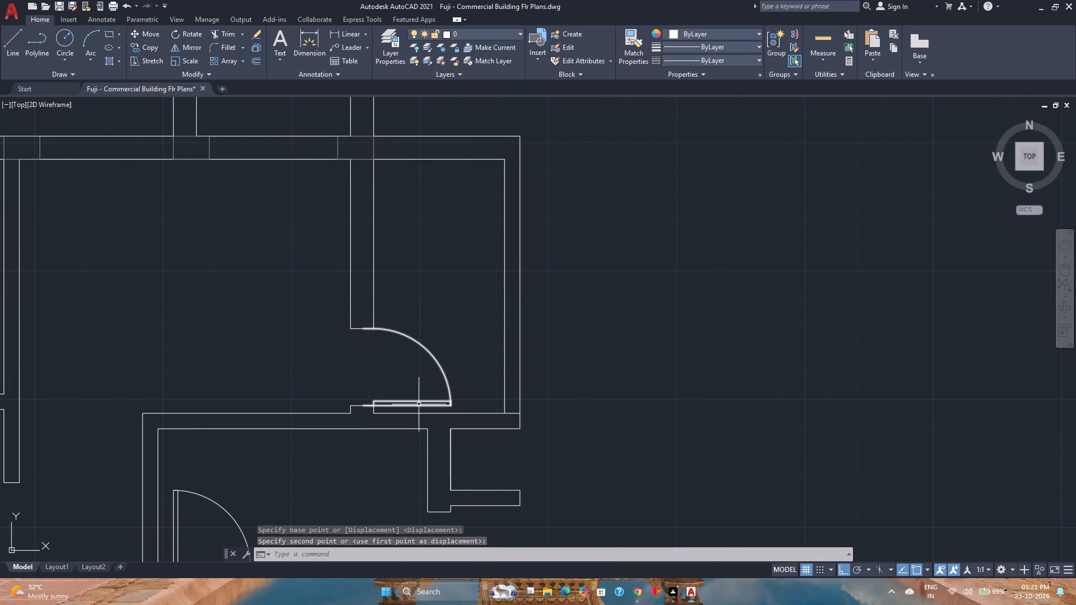
pyautogui.scroll(-2, 419, 404)
pyautogui.moveTo(425, 342); pyautogui.dragTo(462, 448, button='middle')
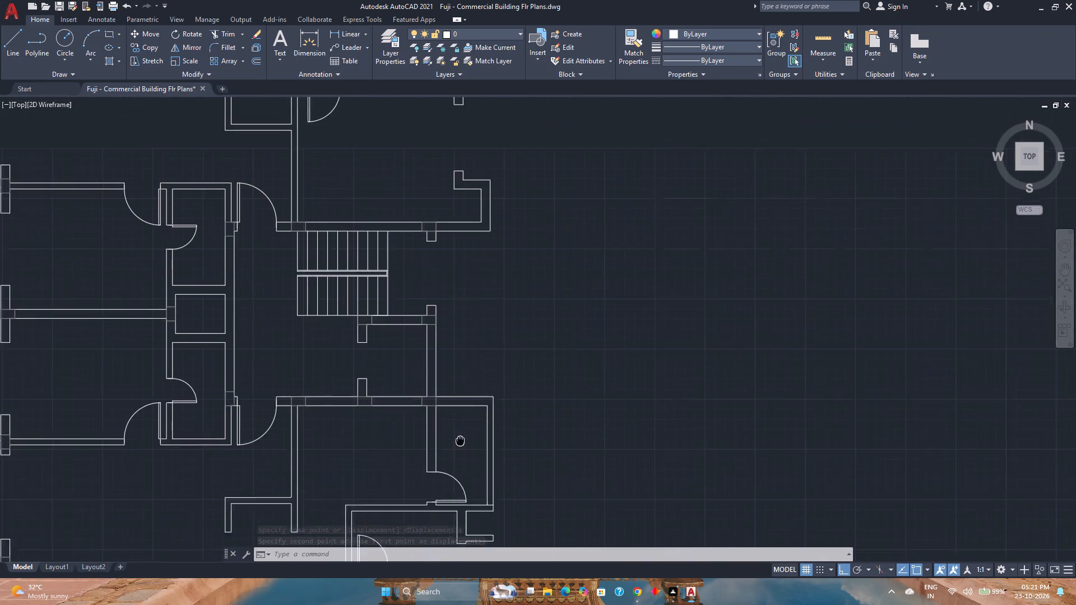
pyautogui.moveTo(462, 448); pyautogui.dragTo(465, 459, button='middle')
pyautogui.middleClick(463, 459)
pyautogui.scroll(-1, 412, 274)
pyautogui.moveTo(412, 273); pyautogui.dragTo(387, 429, button='middle')
pyautogui.scroll(1, 396, 262)
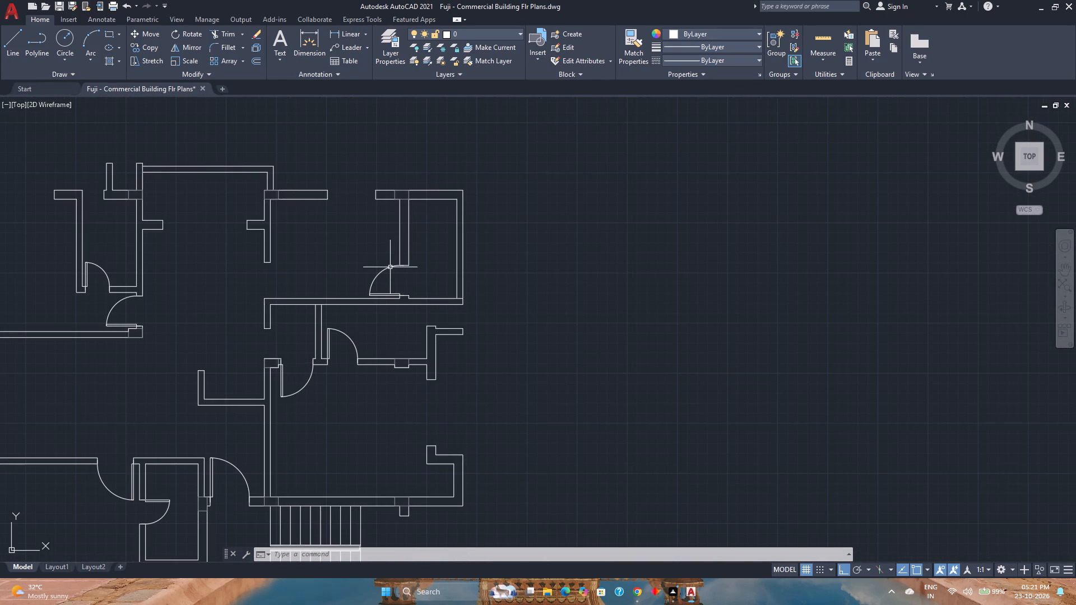
pyautogui.click(390, 267)
pyautogui.scroll(3, 396, 316)
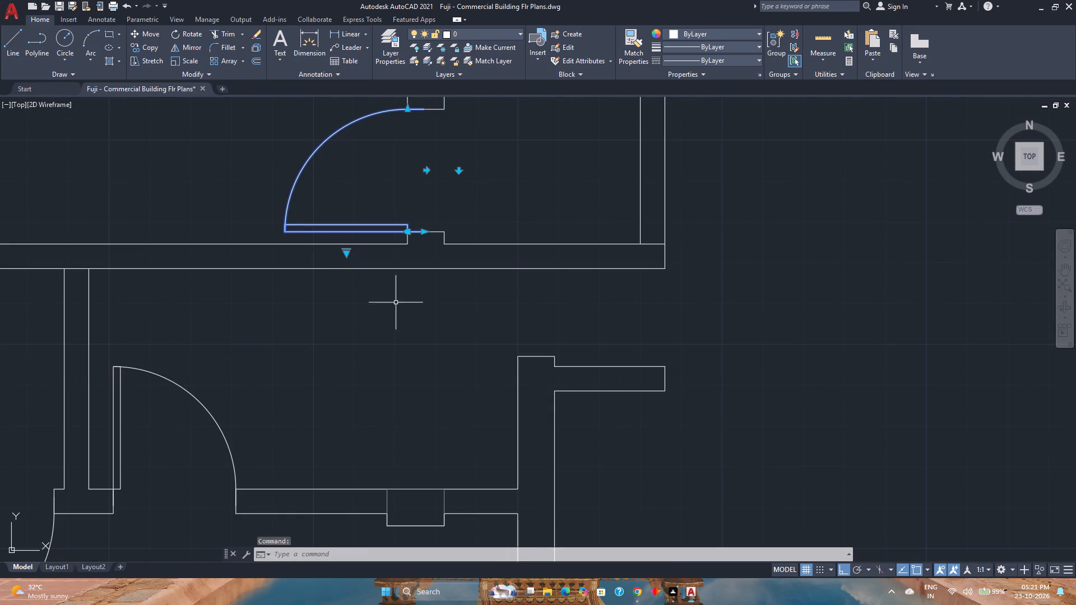
pyautogui.click(424, 171)
# Save the drawing.
pyautogui.scroll(-4, 414, 201)
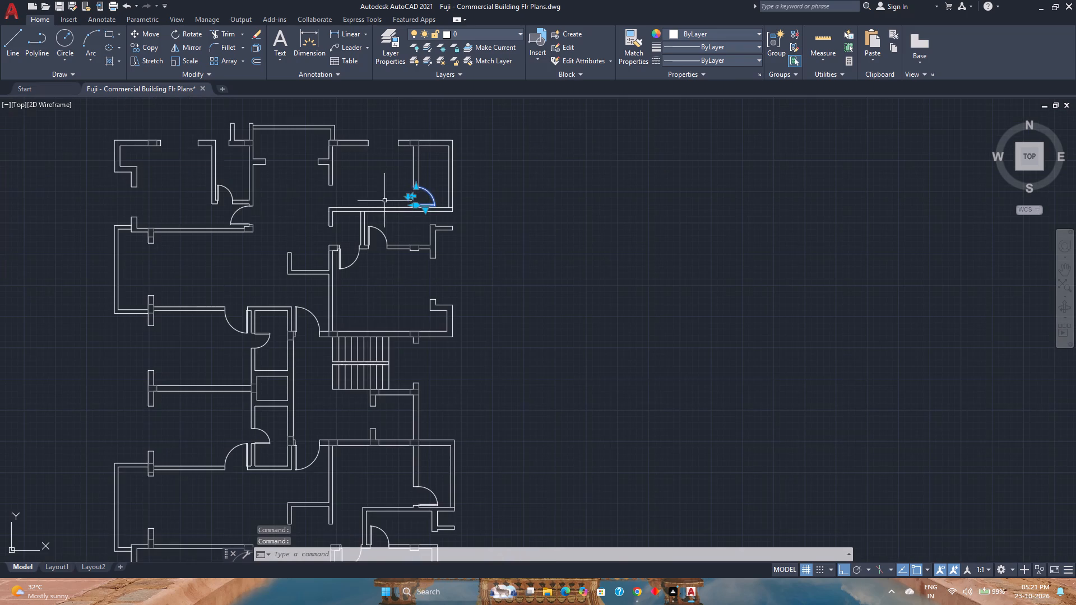
pyautogui.click(61, 8)
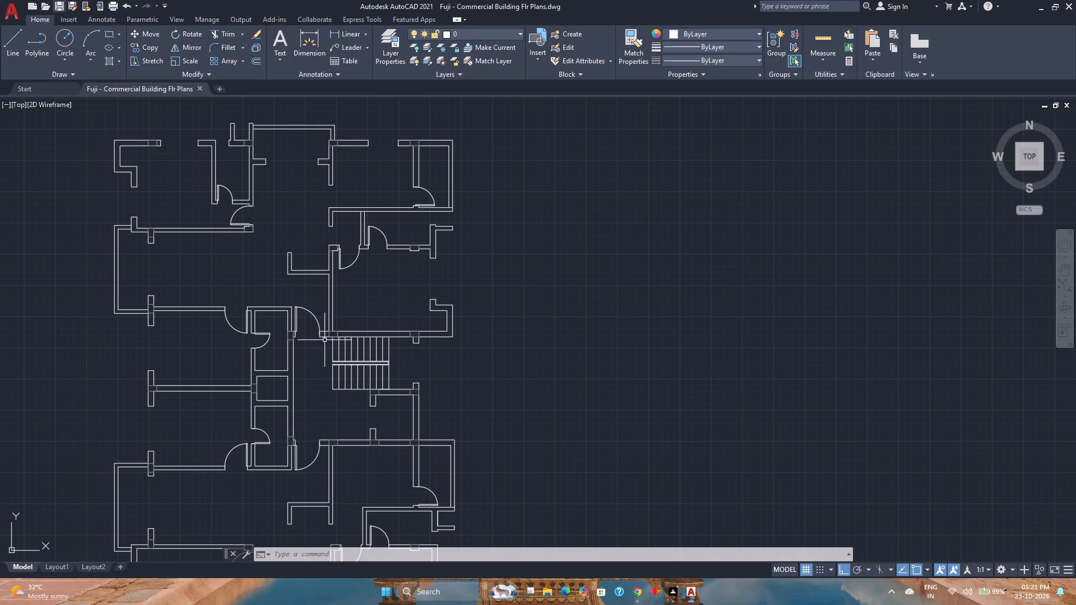
# Examine the whole floor plan, from the stair area to the upper and lower rooms, for remaining door openings and door placement.
pyautogui.scroll(1, 328, 346)
pyautogui.scroll(-1, 329, 346)
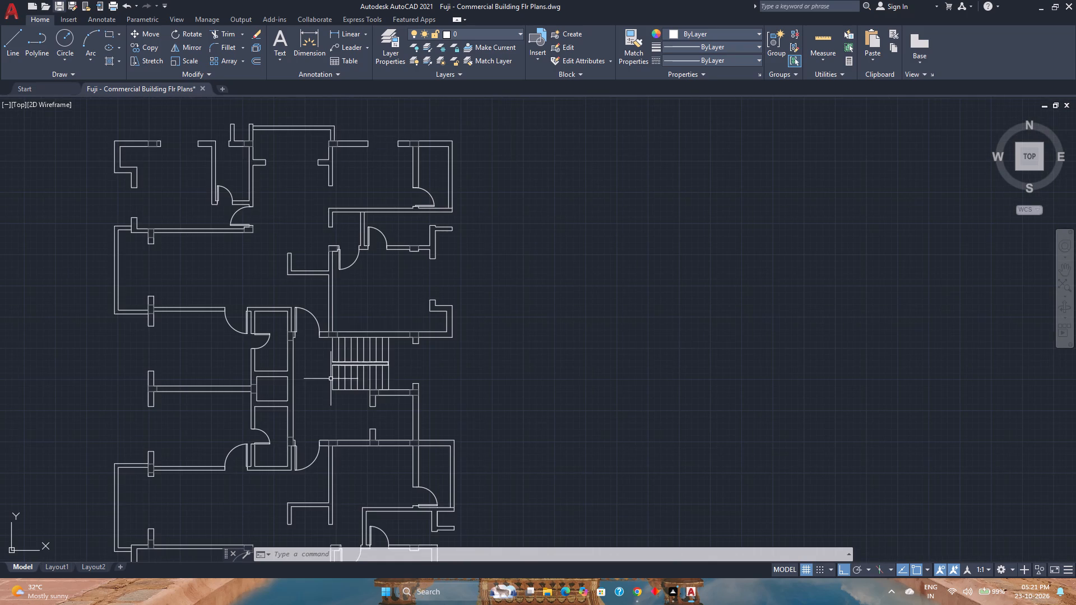
pyautogui.moveTo(344, 450); pyautogui.dragTo(348, 390, button='middle')
pyautogui.middleClick(348, 390)
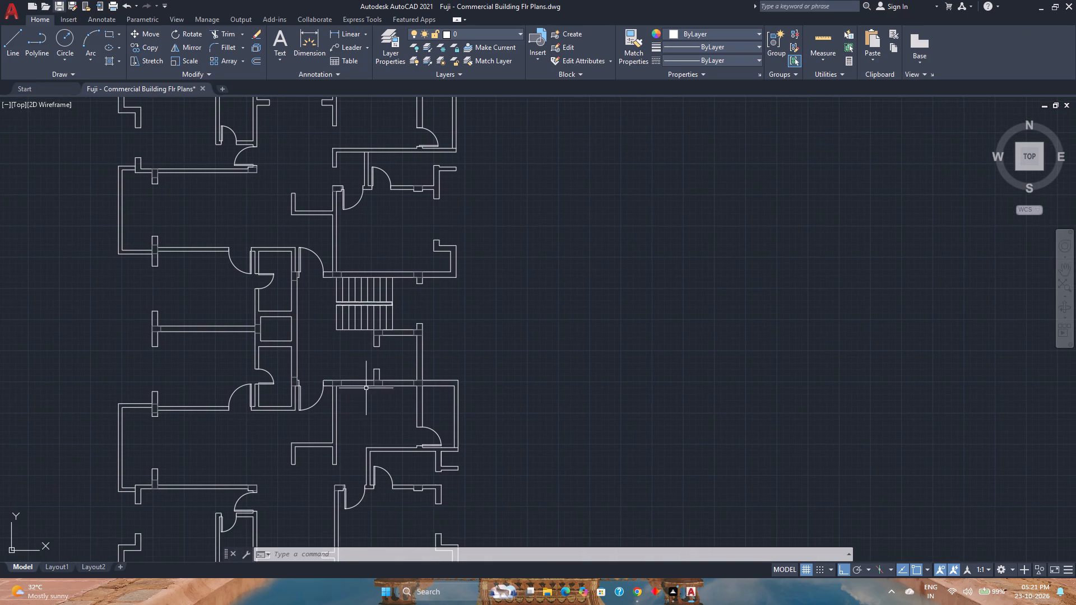
pyautogui.scroll(3, 381, 336)
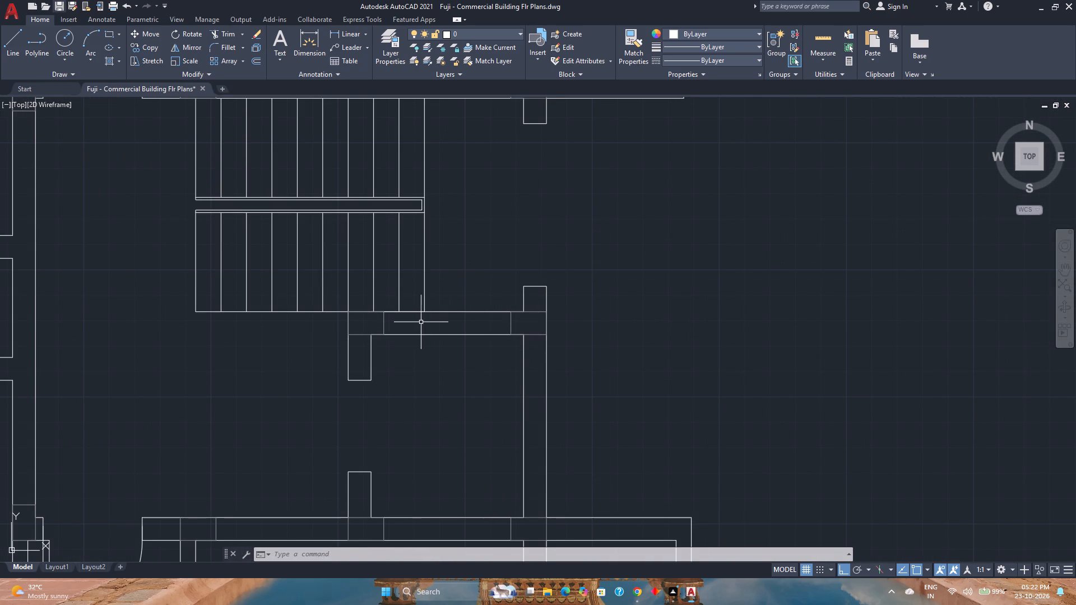
pyautogui.scroll(-3, 438, 439)
pyautogui.moveTo(438, 439); pyautogui.dragTo(412, 352, button='middle')
pyautogui.middleClick(411, 350)
pyautogui.middleClick(411, 350)
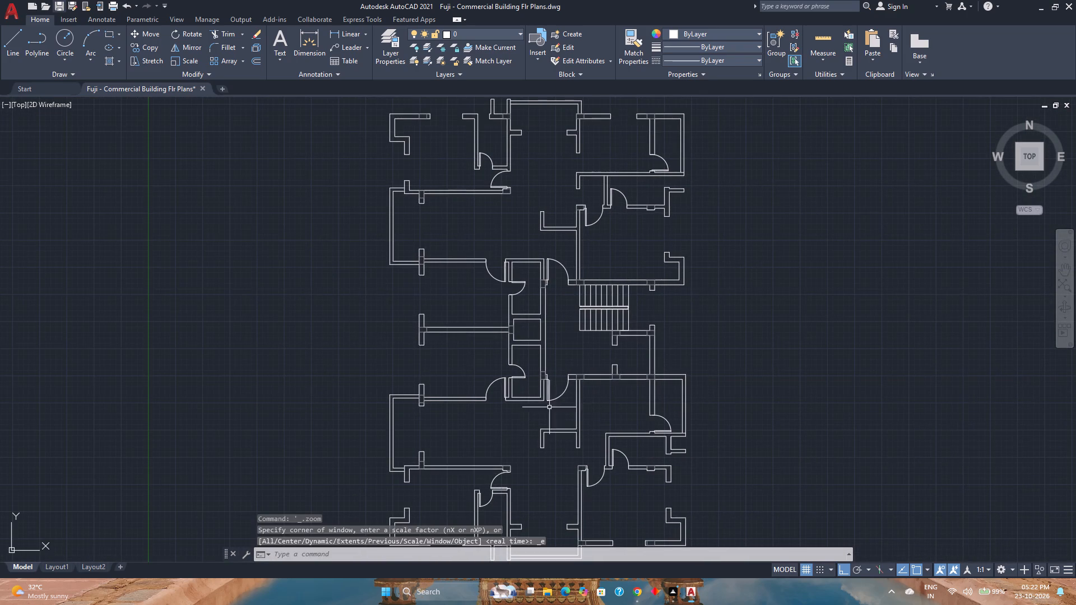
pyautogui.scroll(1, 605, 421)
pyautogui.moveTo(606, 421); pyautogui.dragTo(440, 366, button='middle')
pyautogui.moveTo(440, 366); pyautogui.dragTo(377, 345, button='middle')
pyautogui.middleClick(377, 345)
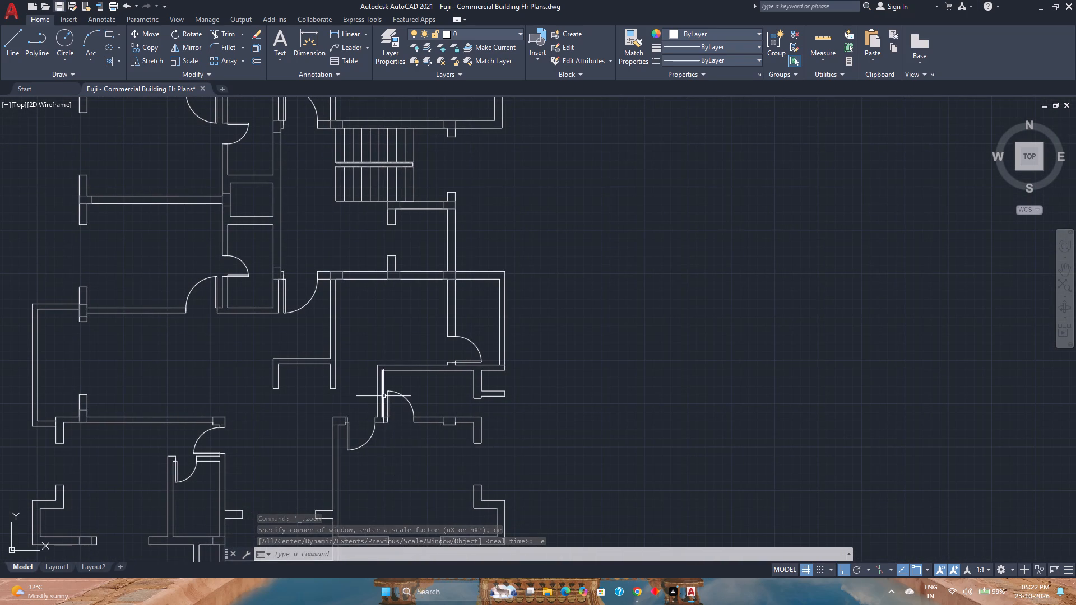
pyautogui.scroll(-2, 391, 393)
pyautogui.scroll(1, 394, 466)
pyautogui.moveTo(394, 466); pyautogui.dragTo(382, 422, button='middle')
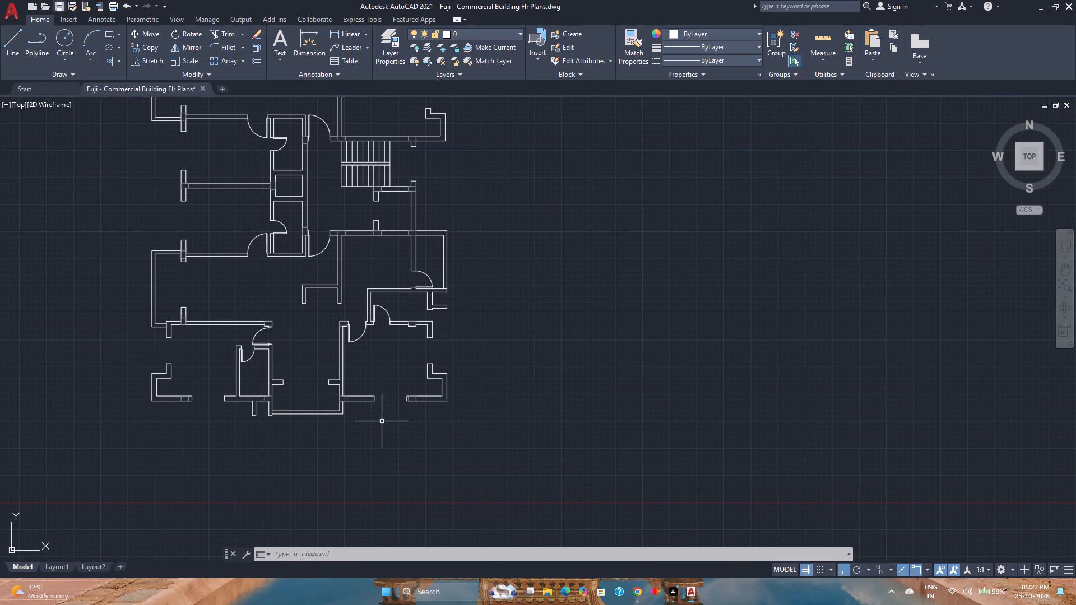
pyautogui.scroll(-3, 383, 417)
pyautogui.scroll(3, 379, 344)
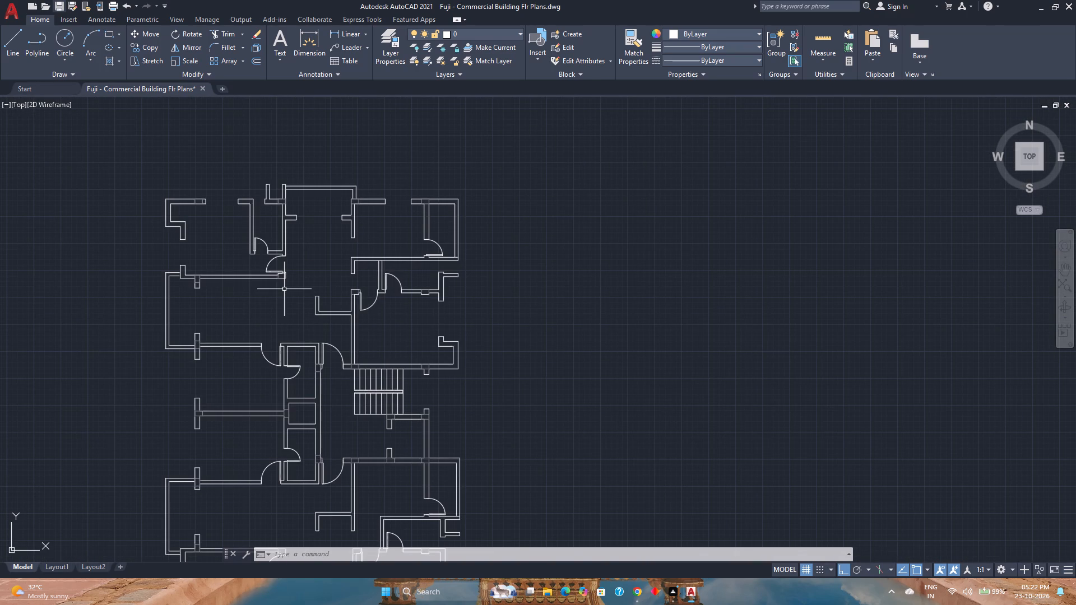
pyautogui.scroll(1, 315, 278)
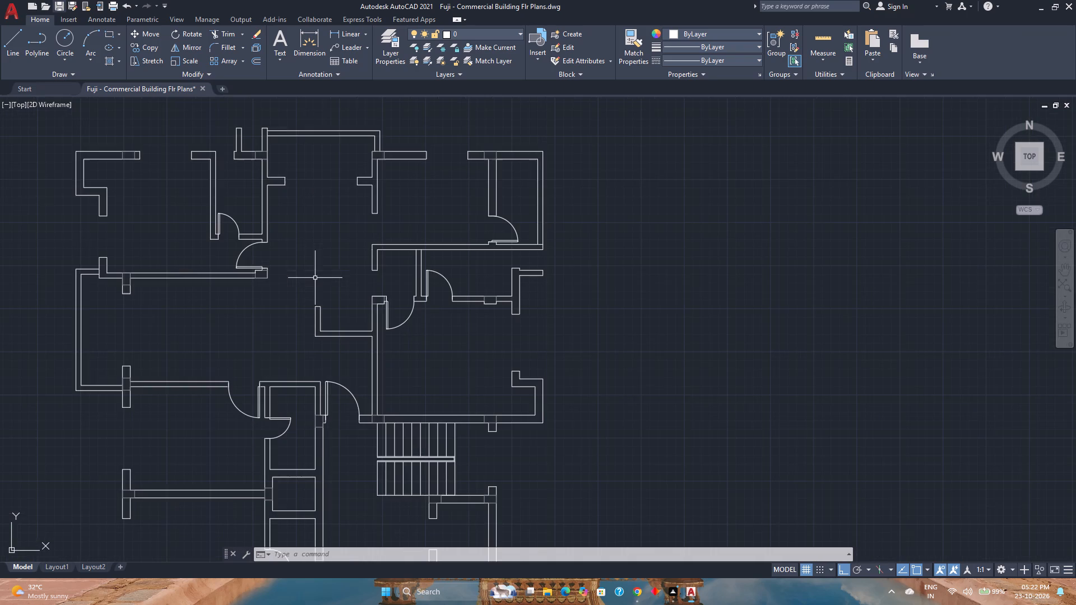
pyautogui.scroll(1, 315, 278)
pyautogui.moveTo(315, 278); pyautogui.dragTo(337, 395, button='middle')
pyautogui.middleClick(337, 395)
pyautogui.scroll(-2, 334, 385)
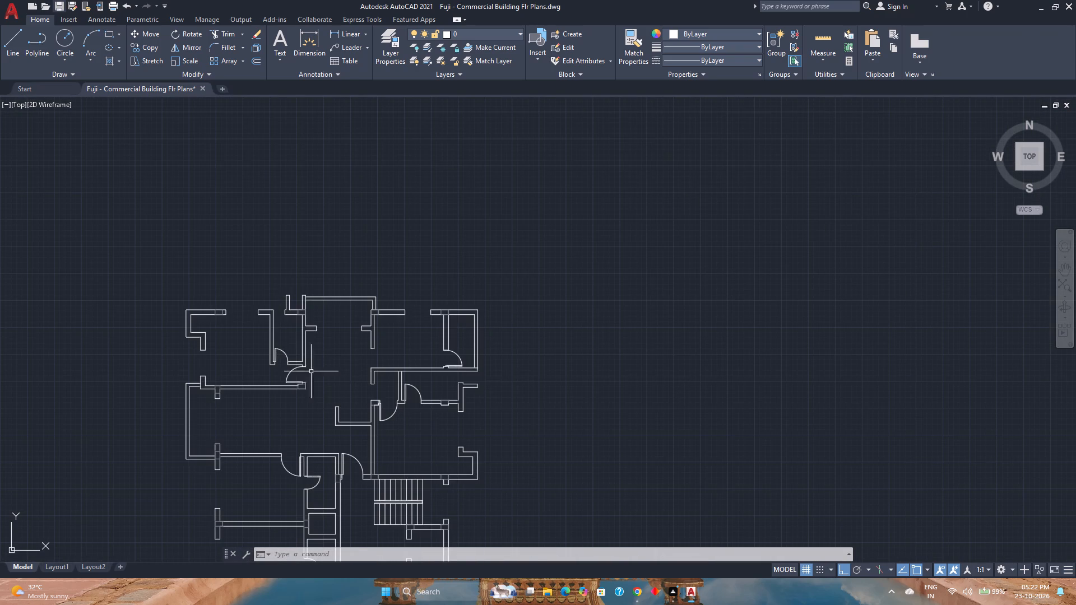
pyautogui.moveTo(279, 367); pyautogui.dragTo(279, 263, button='middle')
pyautogui.middleClick(279, 263)
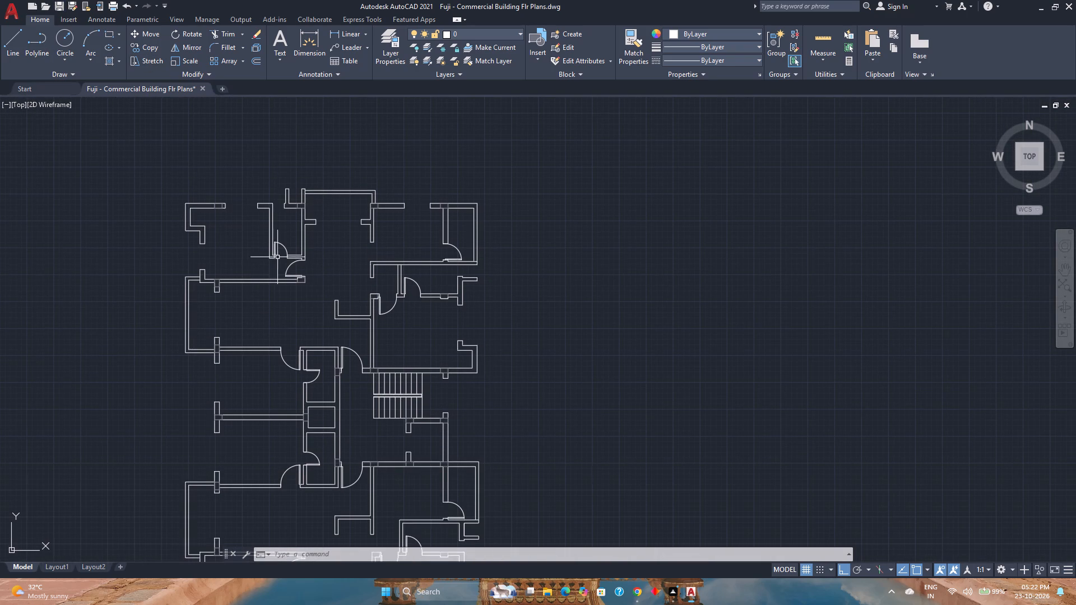
# Save the drawing again after the review of the floor plan.
pyautogui.click(56, 7)
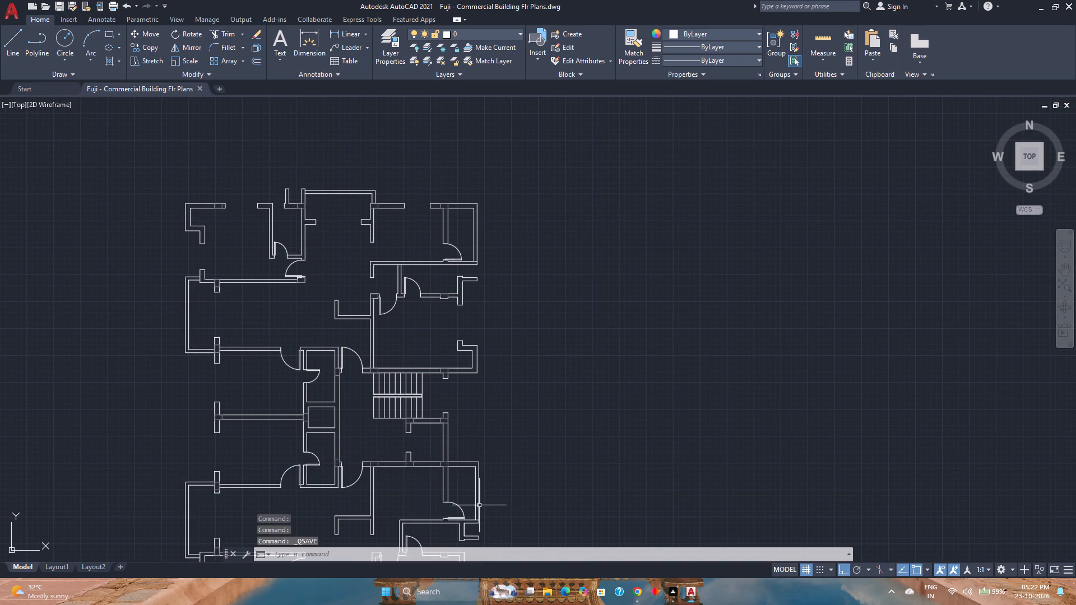
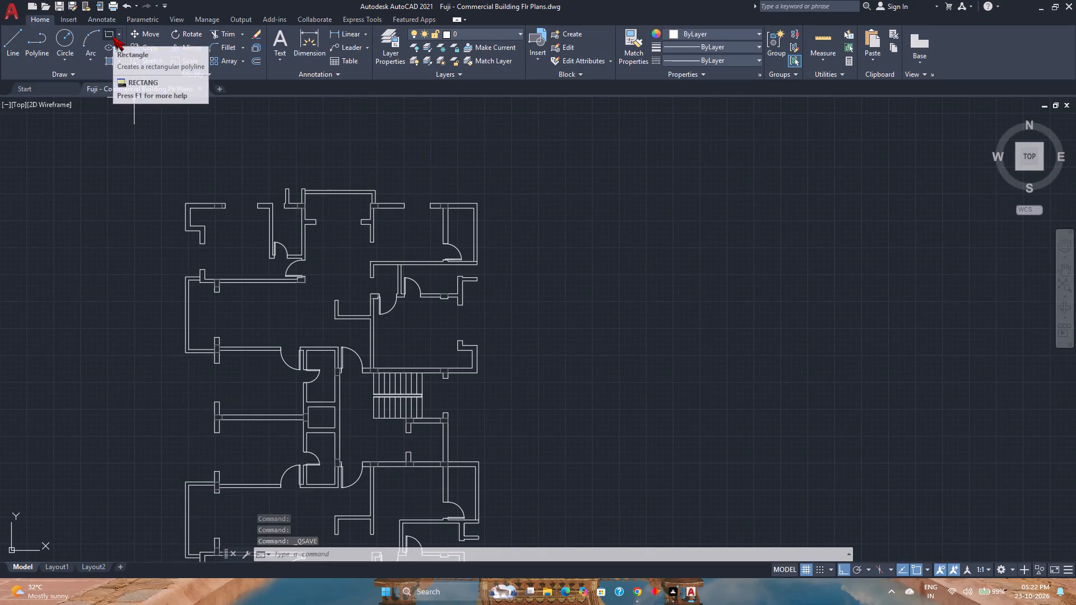
# Draw a 9" deep rectangle spanning the opening in the top wall of the upper-right room, corner to corner.
pyautogui.click(113, 36)
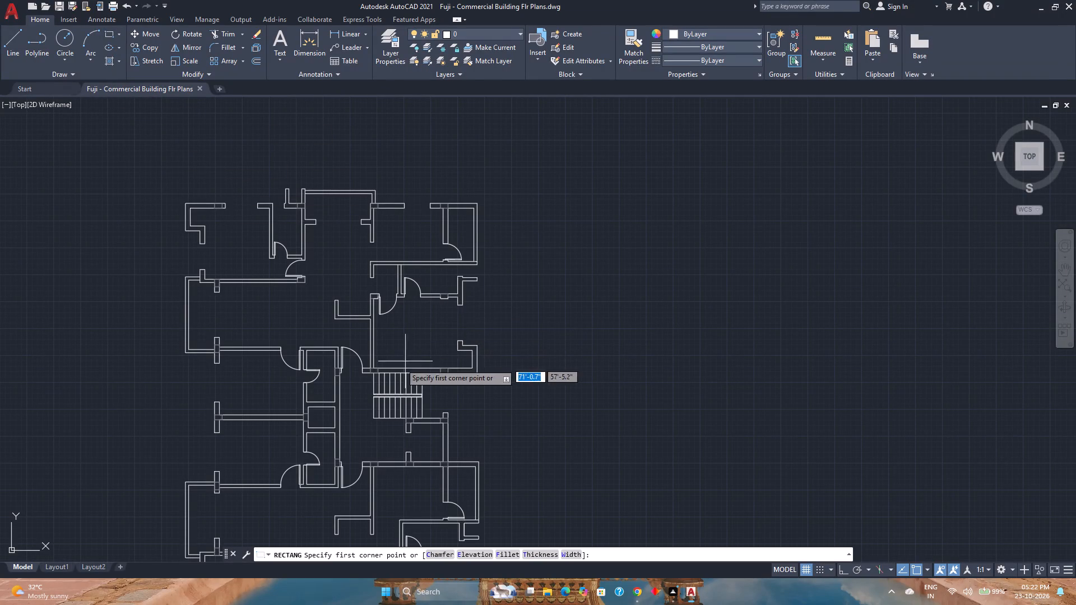
pyautogui.scroll(2, 387, 238)
pyautogui.moveTo(387, 237); pyautogui.dragTo(316, 394, button='middle')
pyautogui.middleClick(313, 396)
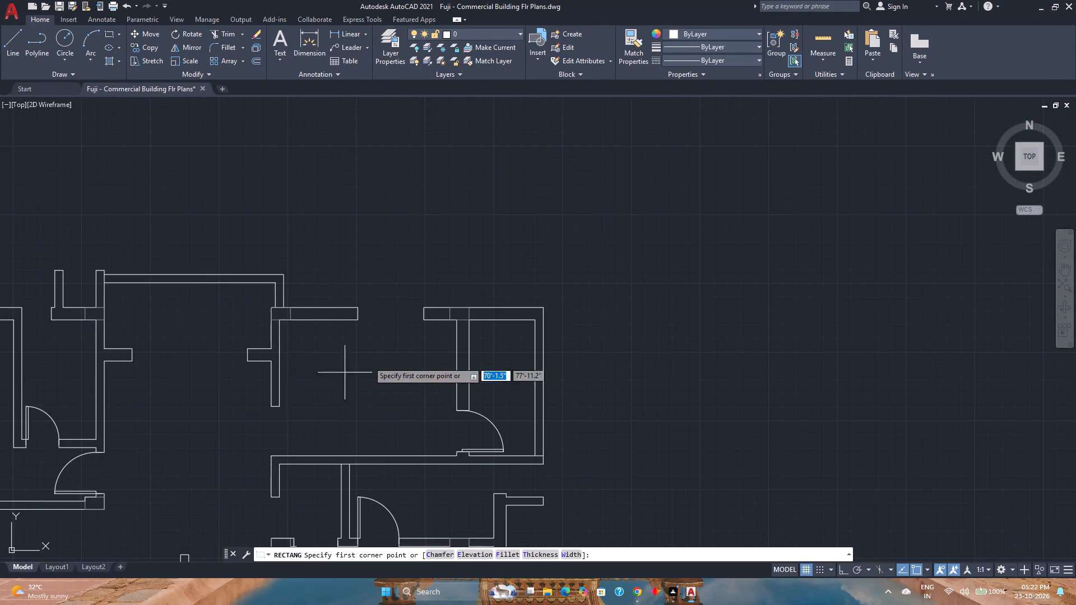
pyautogui.scroll(2, 434, 329)
pyautogui.moveTo(367, 321); pyautogui.dragTo(456, 383, button='middle')
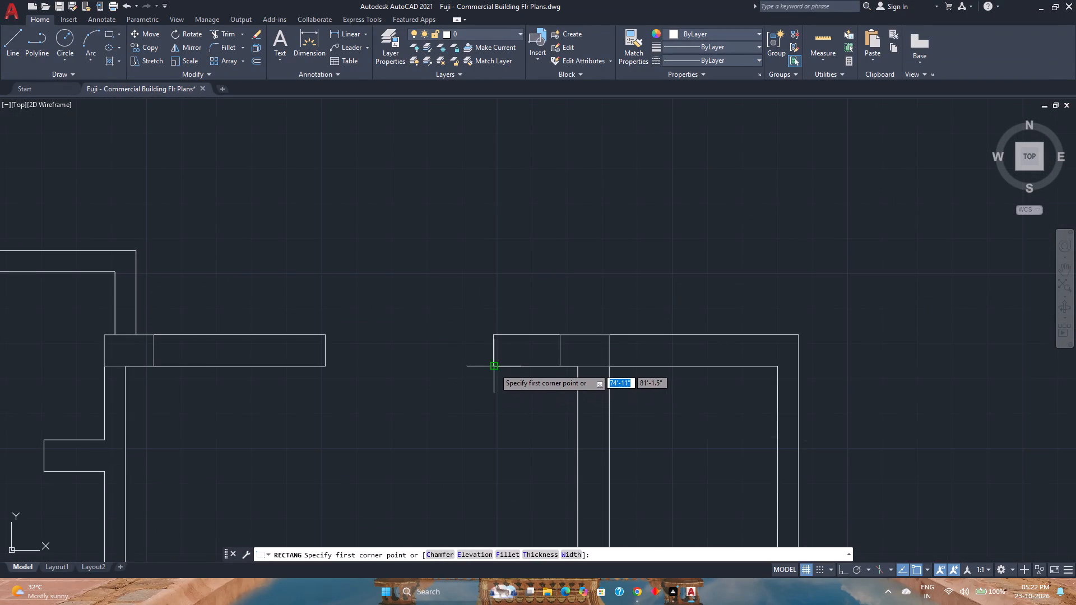
pyautogui.click(494, 369)
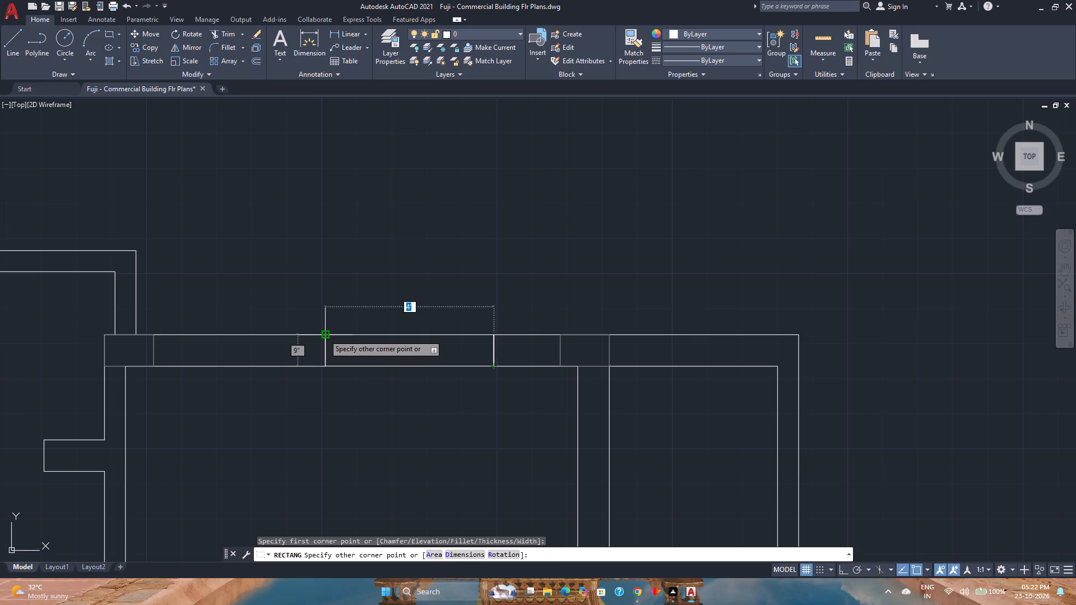
pyautogui.click(324, 334)
pyautogui.rightClick(360, 416)
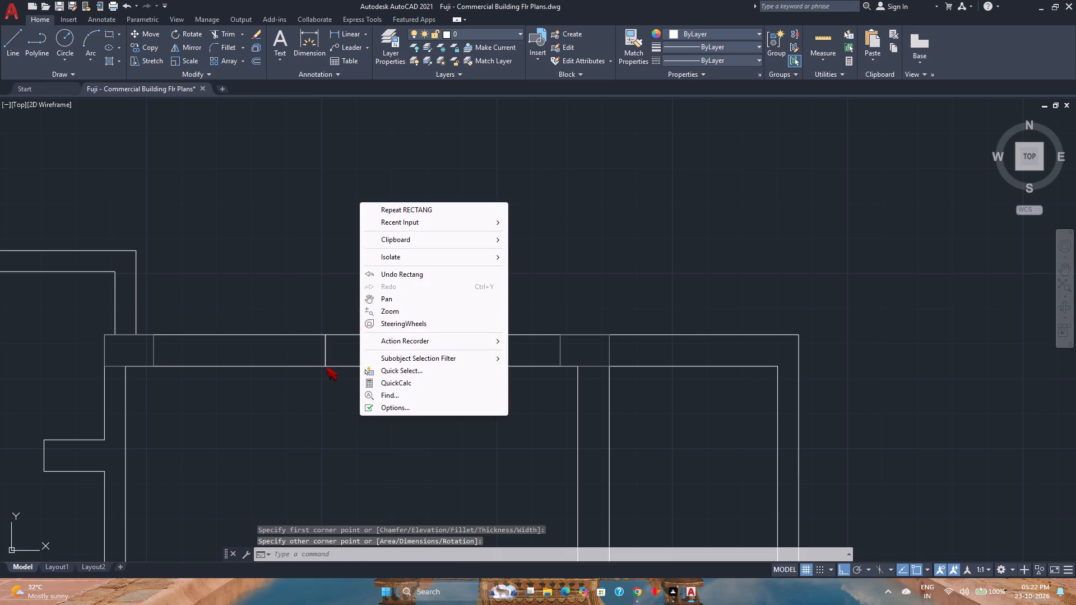
pyautogui.click(304, 427)
# Move the new rectangle straight up out of the opening to clear space above the wall.
pyautogui.click(391, 406)
pyautogui.click(424, 406)
pyautogui.click(379, 333)
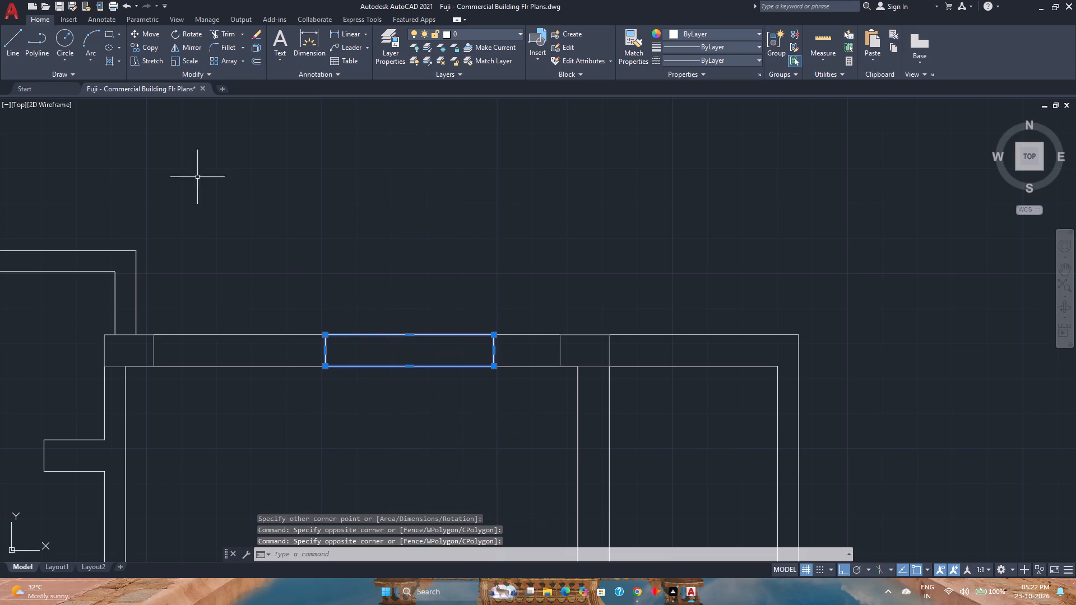
pyautogui.click(148, 36)
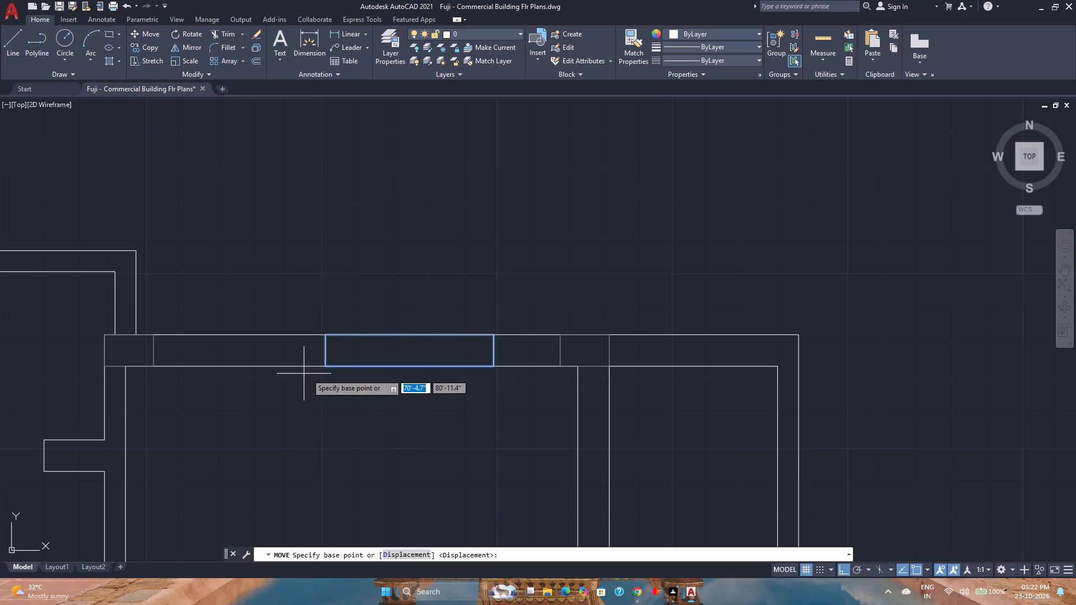
pyautogui.click(328, 365)
pyautogui.click(303, 280)
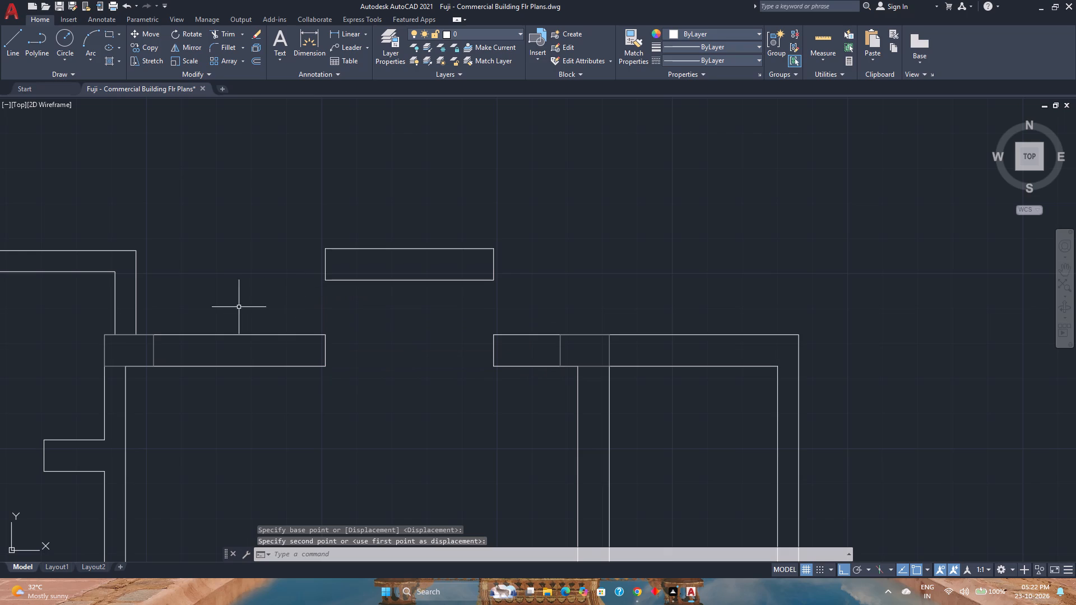
# Offset the rectangle 2" inward.
pyautogui.click(254, 61)
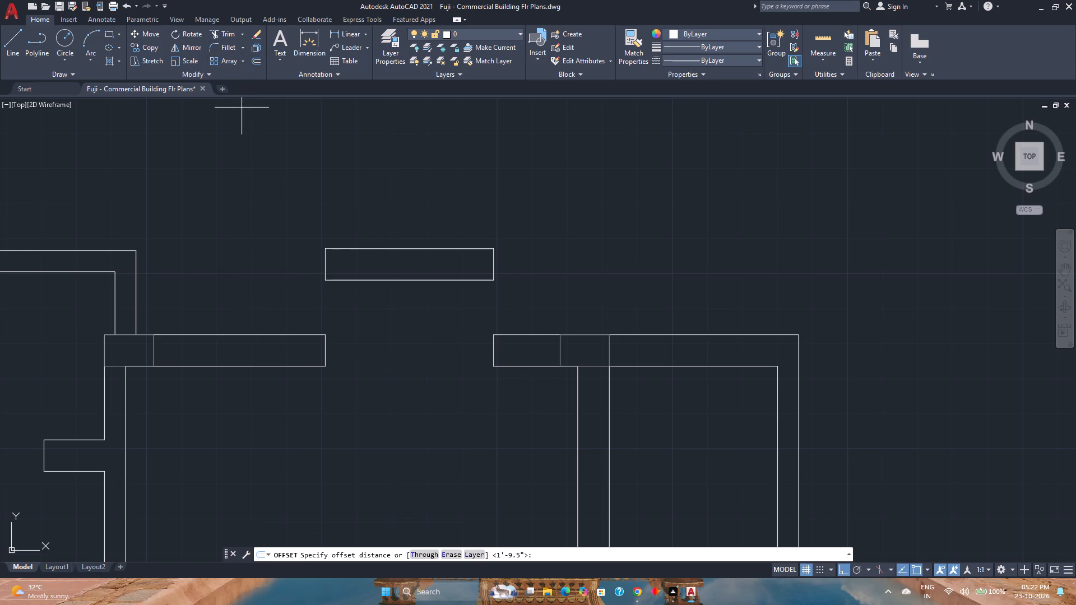
pyautogui.press('2')
pyautogui.press('Return')
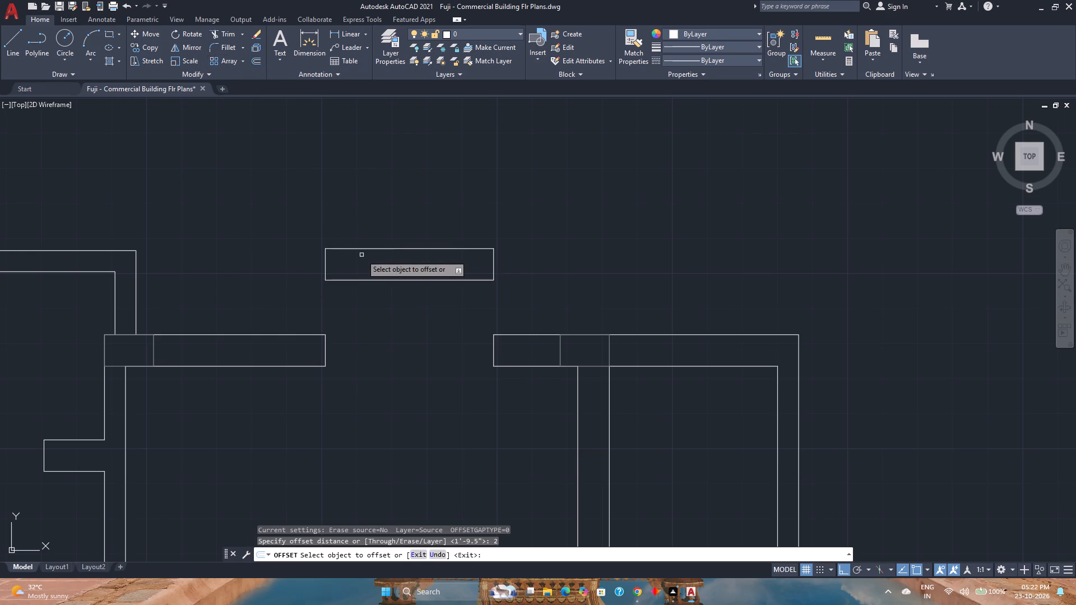
pyautogui.click(393, 249)
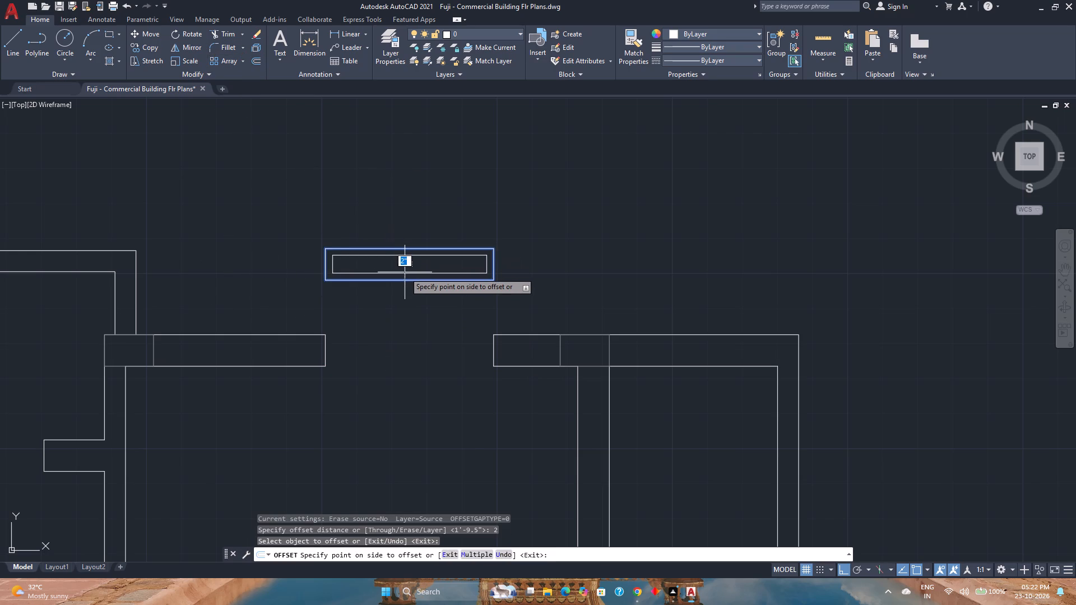
pyautogui.click(405, 266)
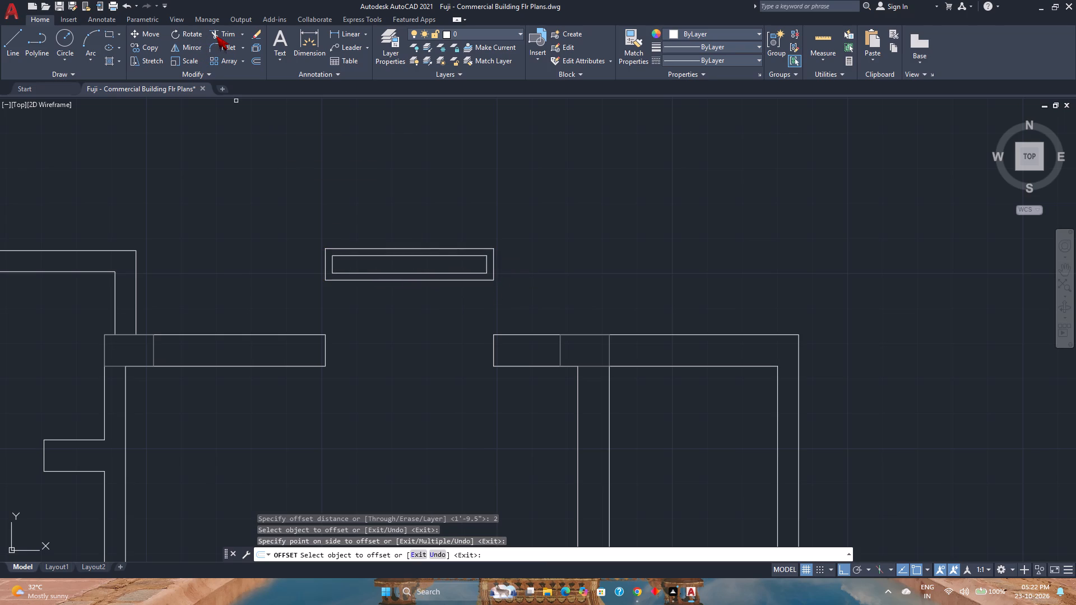
# Trim away the inner rectangle's two long sides and extend its short sides to the outer rectangle as frame lines.
pyautogui.click(216, 36)
pyautogui.click(373, 253)
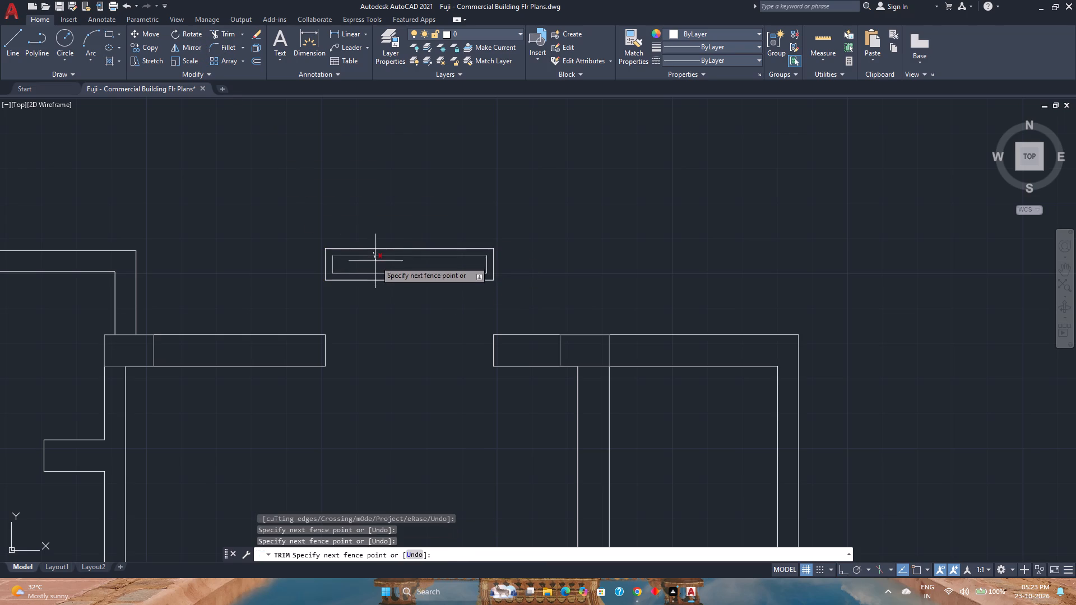
pyautogui.click(378, 274)
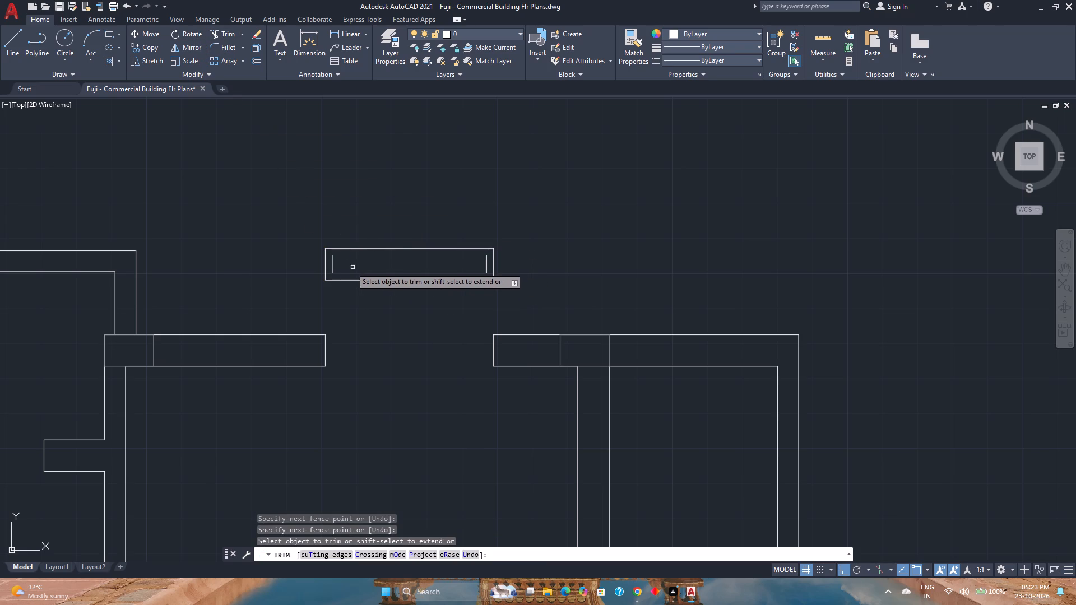
pyautogui.keyDown('shift'); pyautogui.click(333, 265); pyautogui.keyUp('shift')
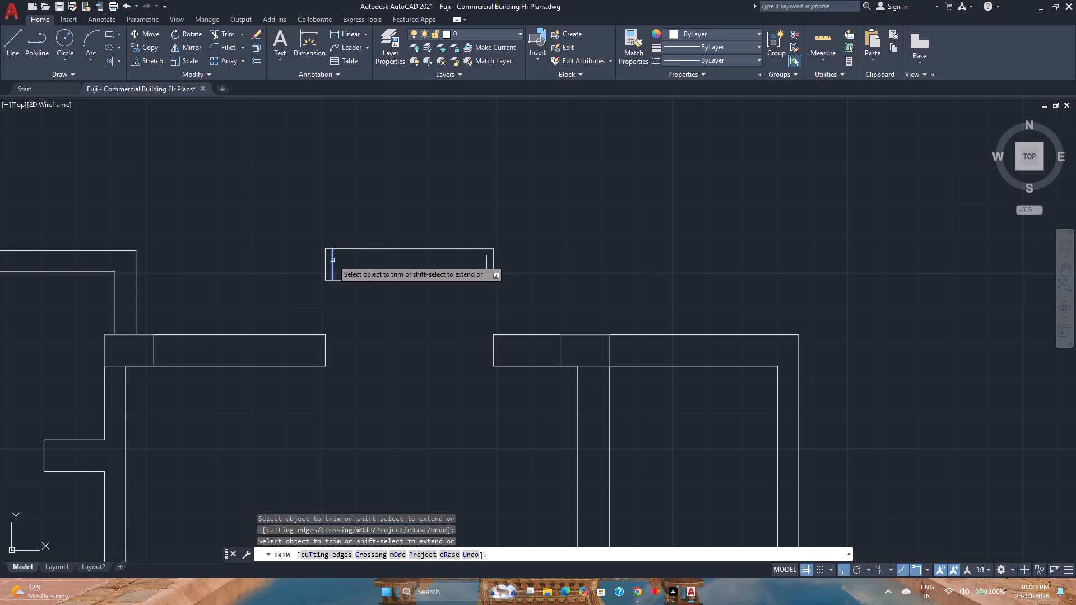
pyautogui.keyDown('shift'); pyautogui.click(332, 260); pyautogui.keyUp('shift')
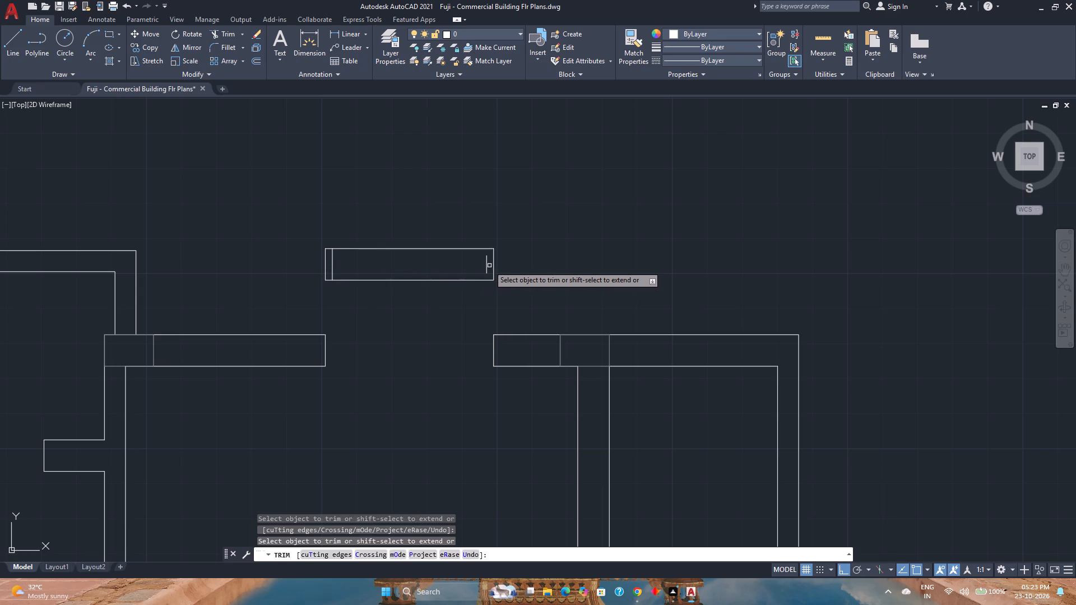
pyautogui.keyDown('shift'); pyautogui.click(487, 266); pyautogui.keyUp('shift')
pyautogui.keyDown('shift'); pyautogui.click(486, 264); pyautogui.keyUp('shift')
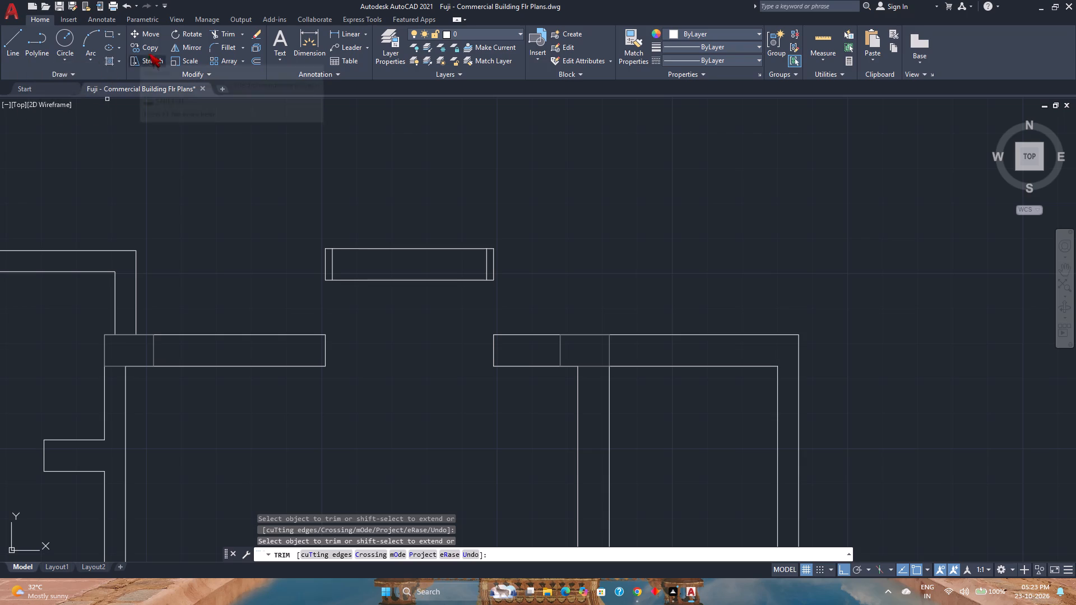
# Draw a horizontal centre line between the midpoints of the two inner frame lines.
pyautogui.click(23, 41)
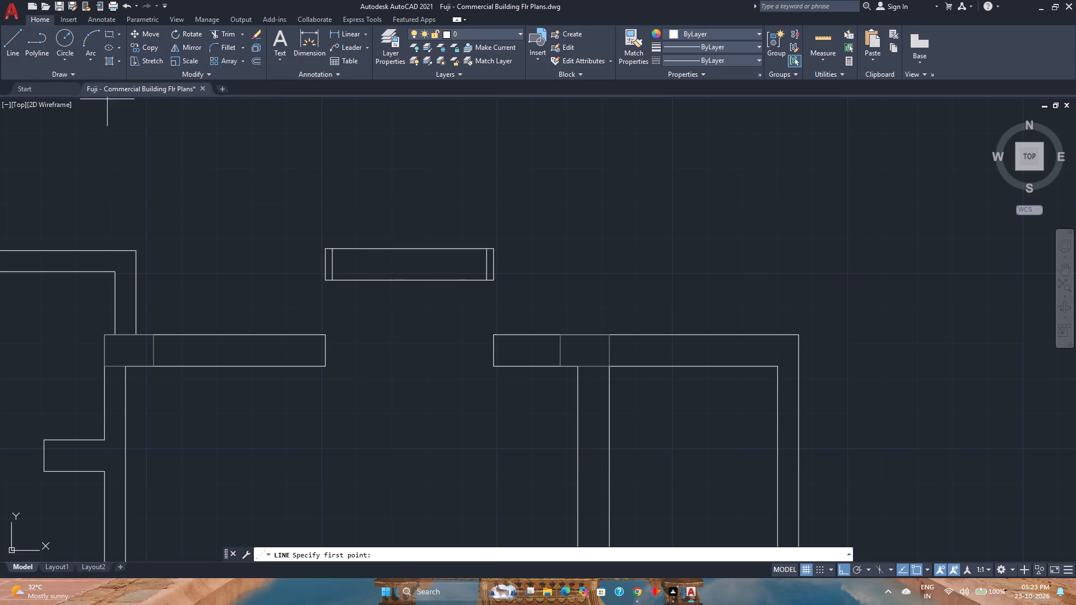
pyautogui.click(335, 264)
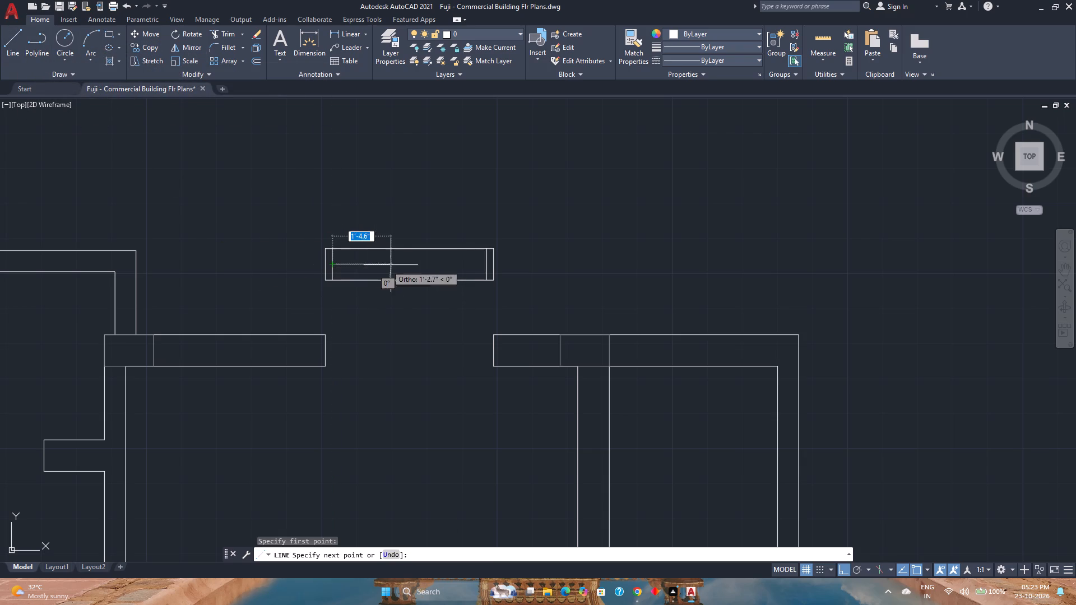
pyautogui.click(484, 266)
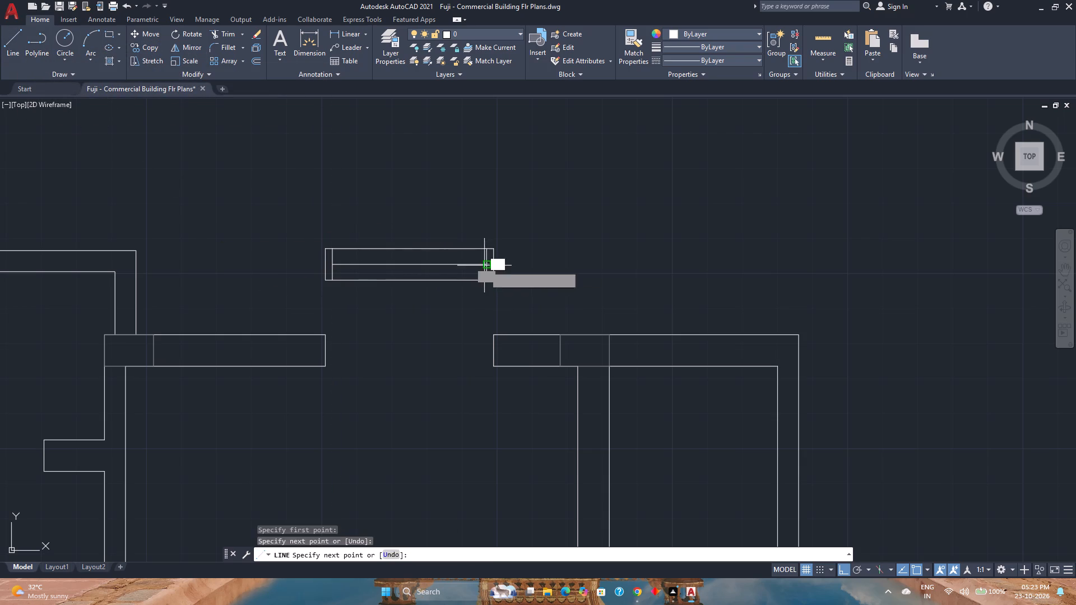
pyautogui.rightClick(423, 277)
pyautogui.click(476, 287)
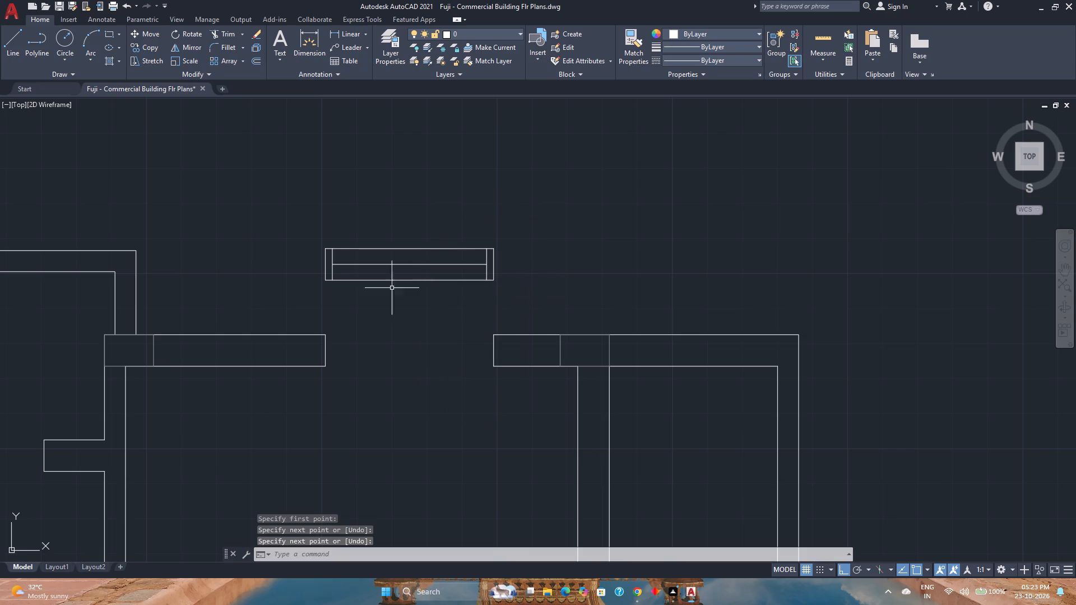
# Offset the centre line 0.5" to both sides to form the glass lines.
pyautogui.click(257, 63)
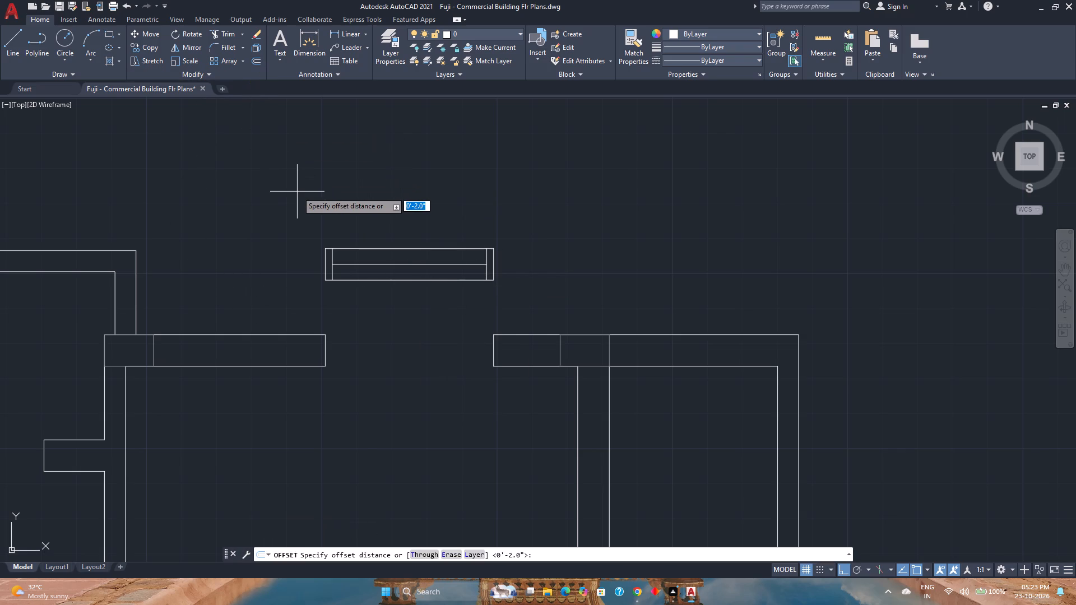
pyautogui.write('0.5')
pyautogui.press('Return')
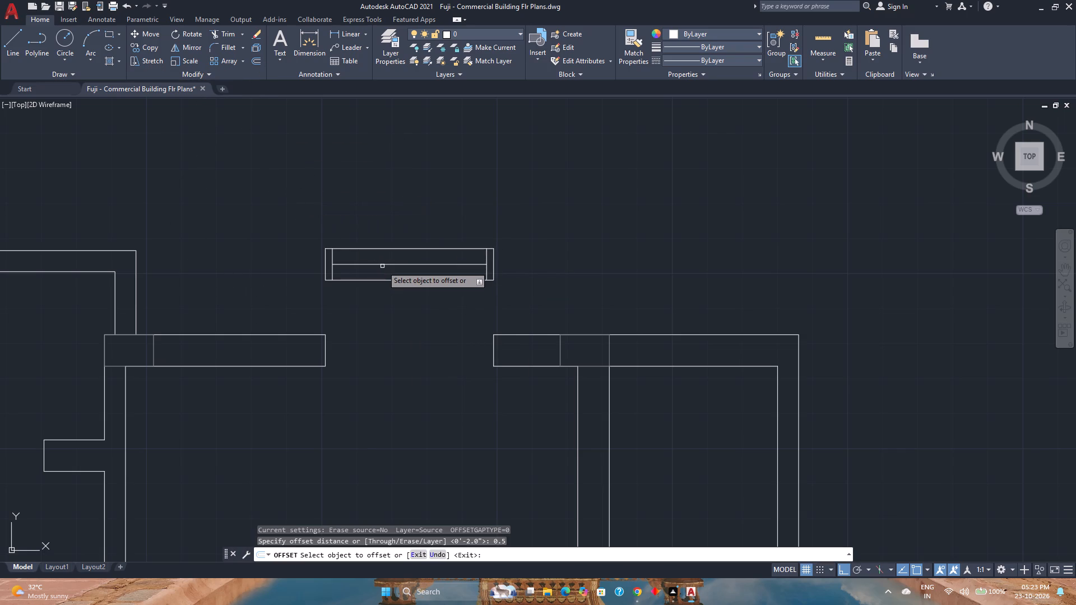
pyautogui.click(382, 265)
pyautogui.click(382, 252)
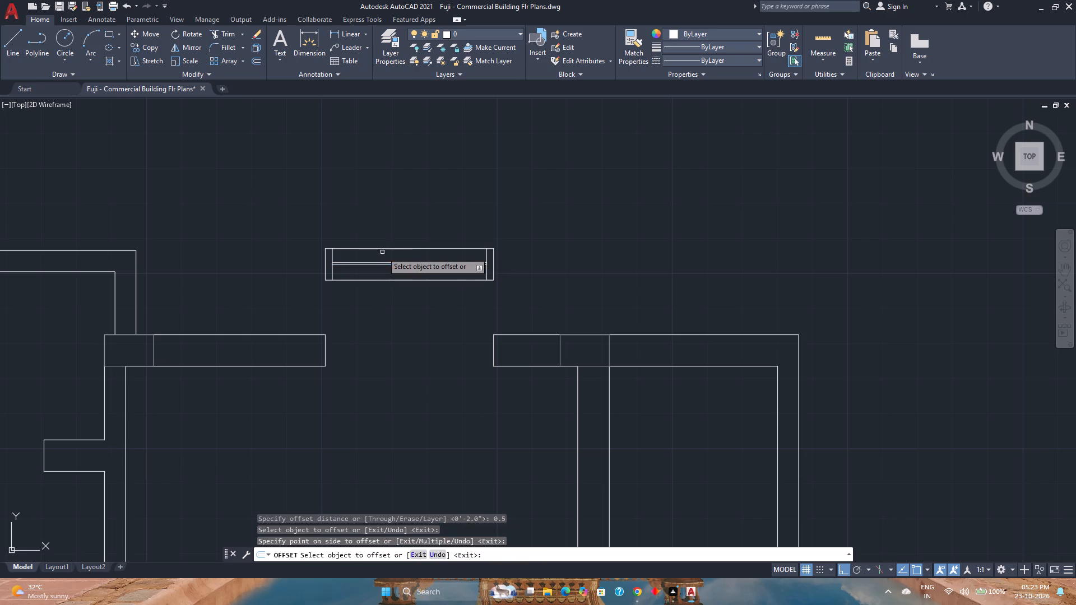
pyautogui.scroll(2, 379, 269)
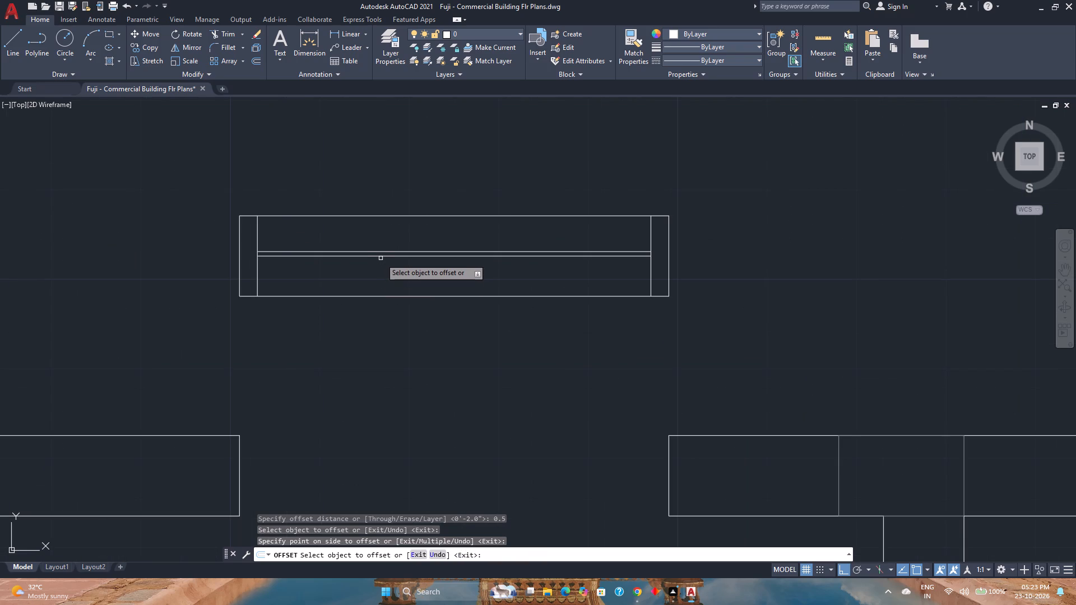
pyautogui.click(384, 257)
pyautogui.moveTo(387, 267); pyautogui.dragTo(387, 272)
pyautogui.rightClick(387, 272)
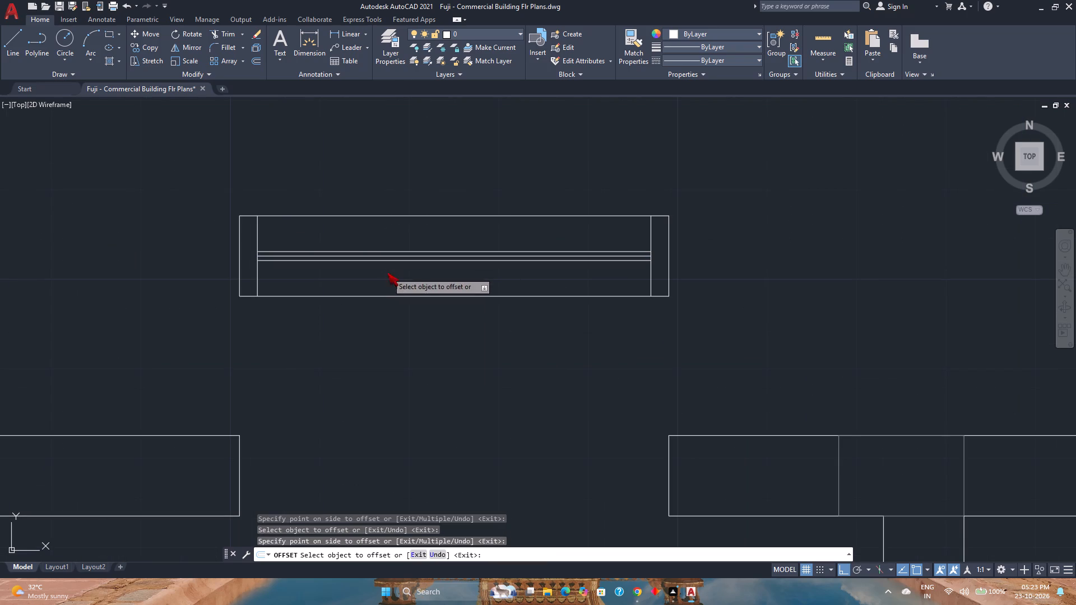
pyautogui.click(399, 278)
# Delete the middle line between the two glass lines.
pyautogui.click(393, 257)
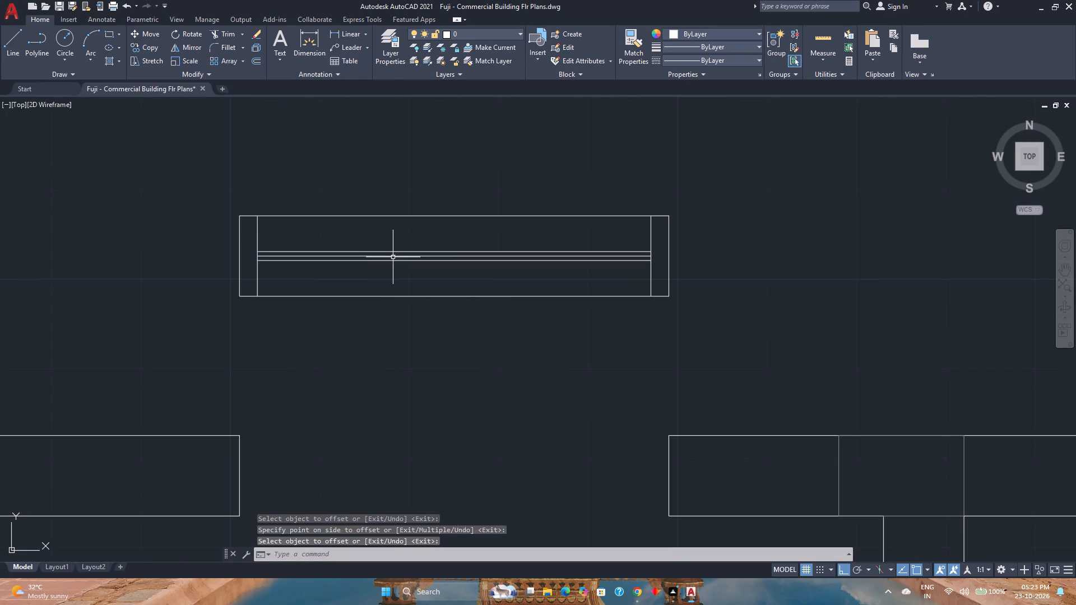
pyautogui.rightClick(393, 257)
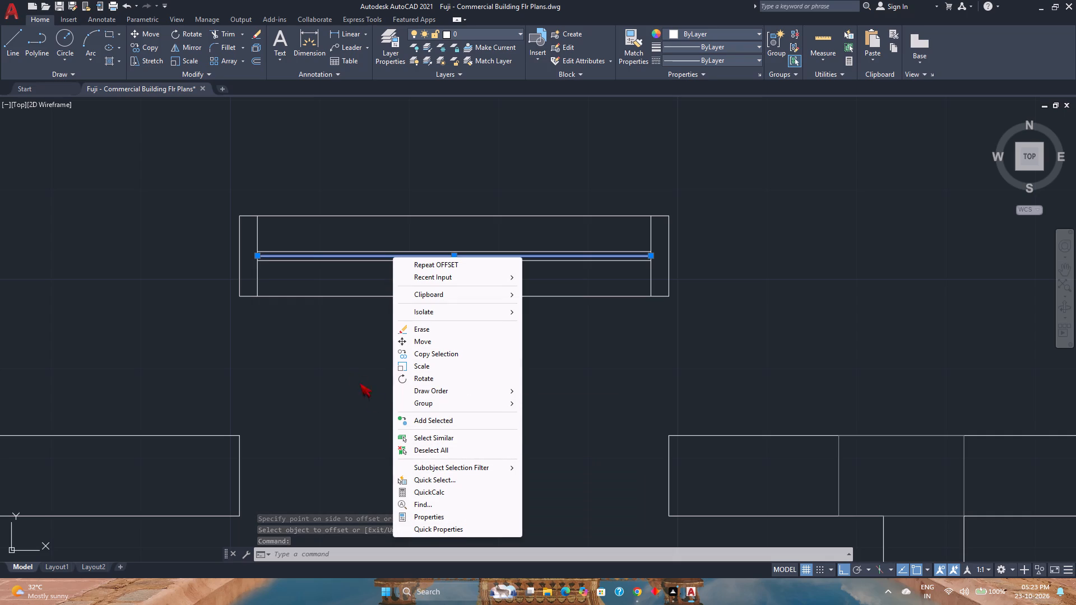
pyautogui.click(416, 448)
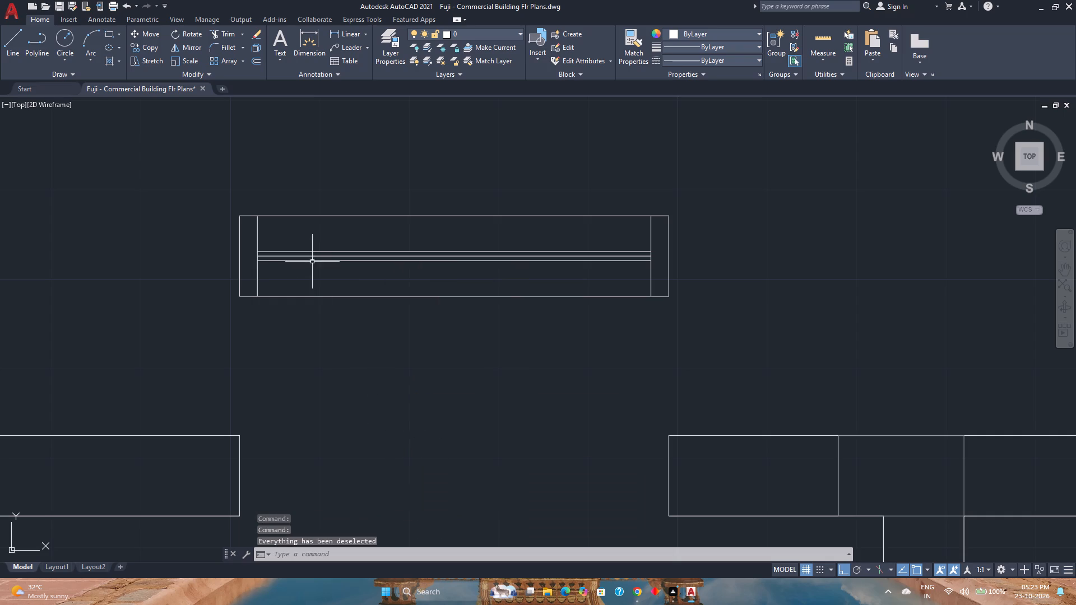
pyautogui.click(312, 256)
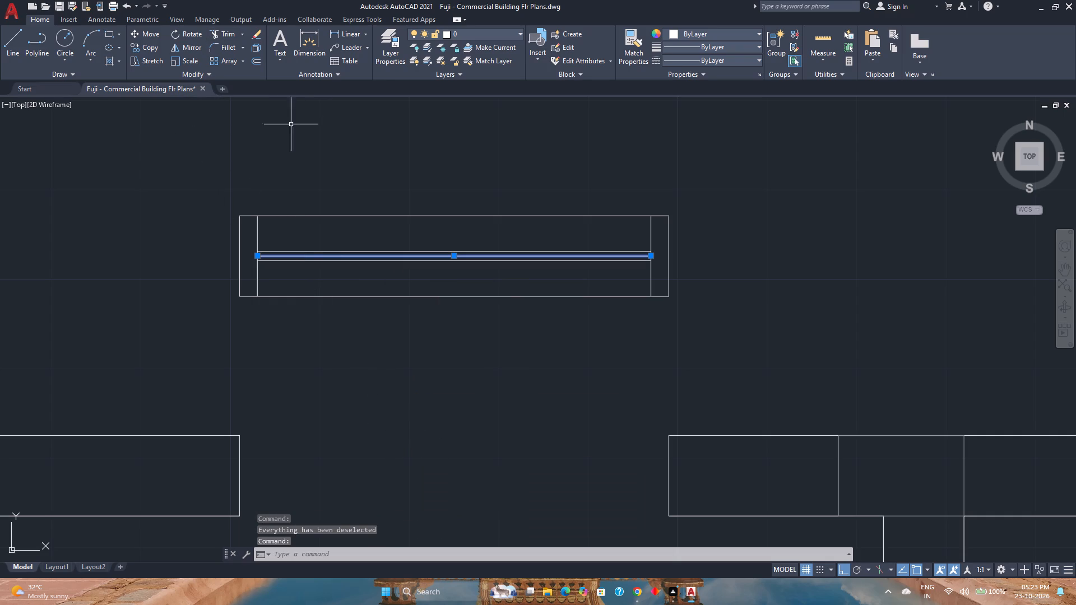
pyautogui.press('Delete')
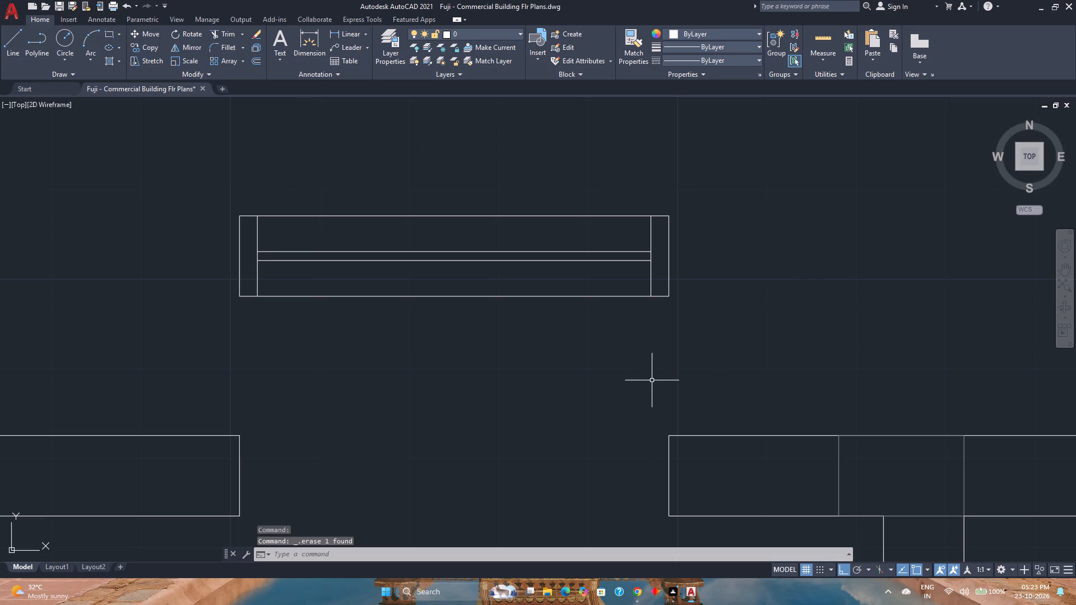
# Group all the lines of the window symbol into one object.
pyautogui.click(701, 345)
pyautogui.click(200, 197)
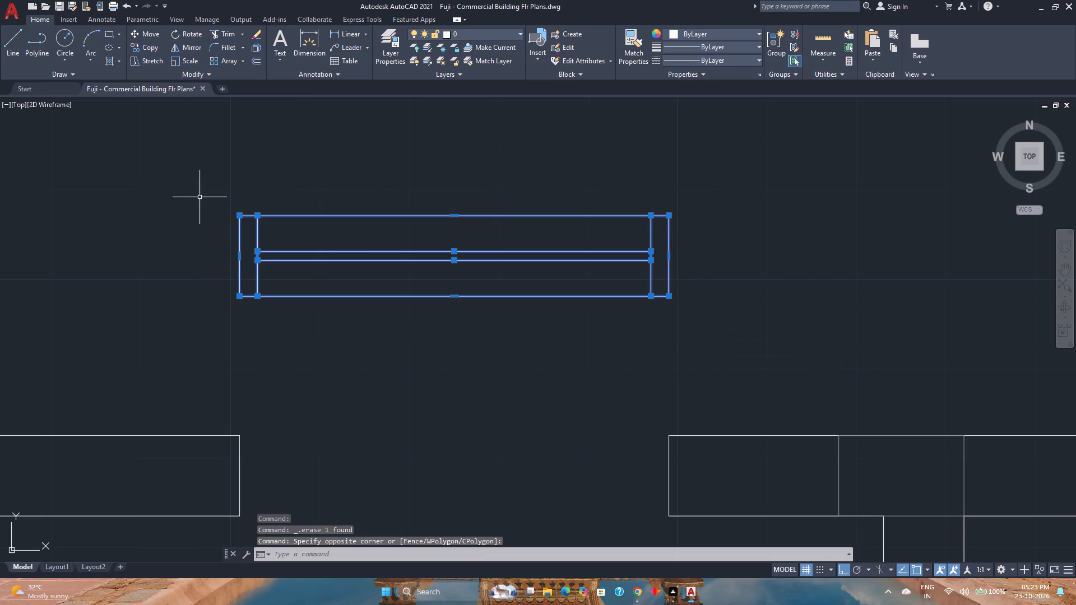
pyautogui.press('g')
pyautogui.press('Return')
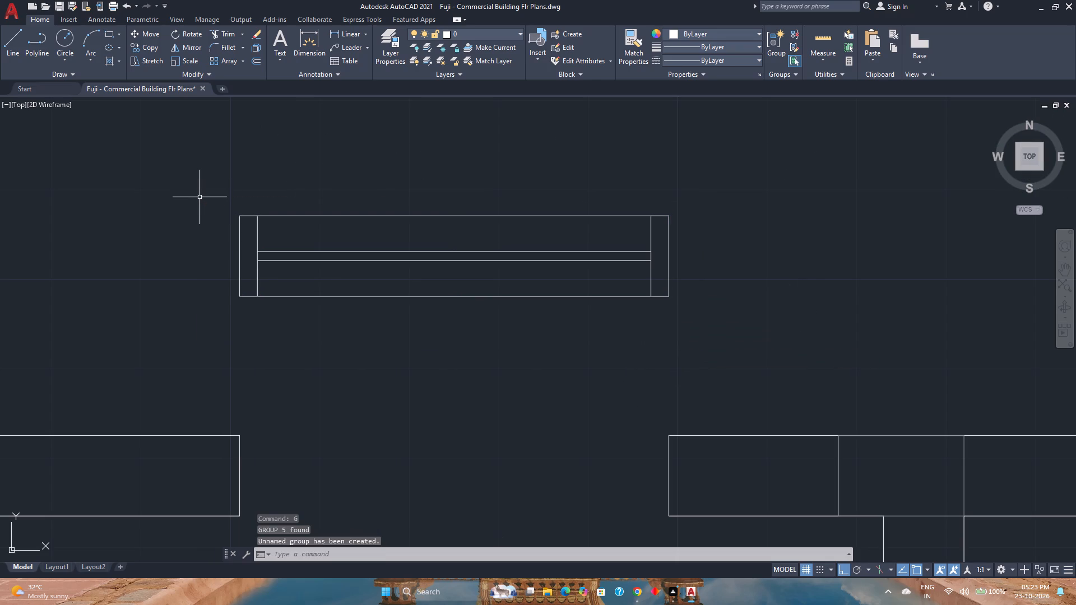
# Copy the grouped window symbol from its lower-right corner into the opening in the top exterior wall directly below it.
pyautogui.click(284, 252)
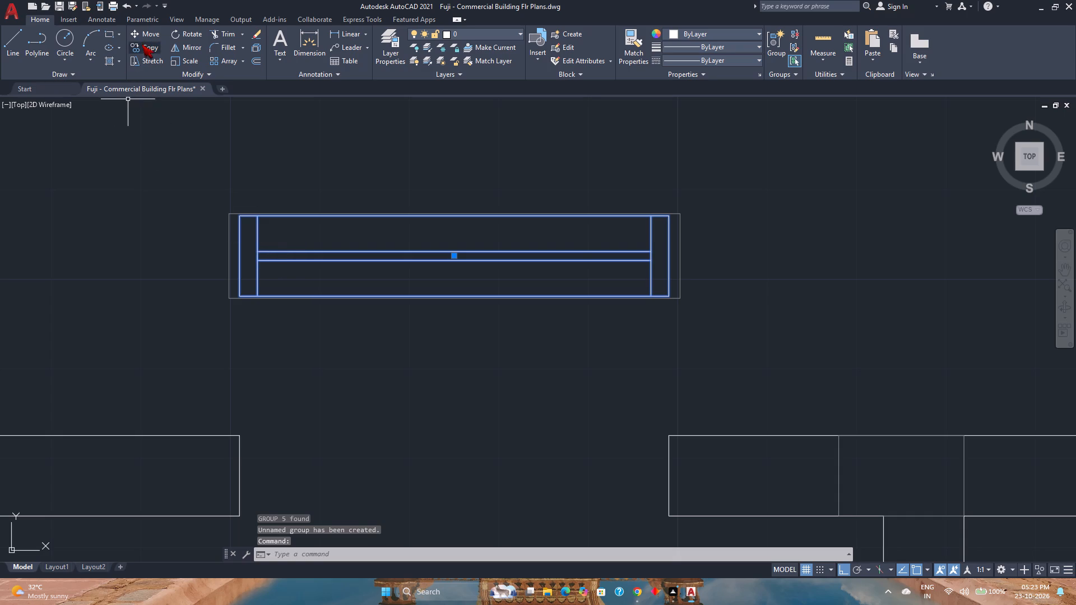
pyautogui.click(142, 47)
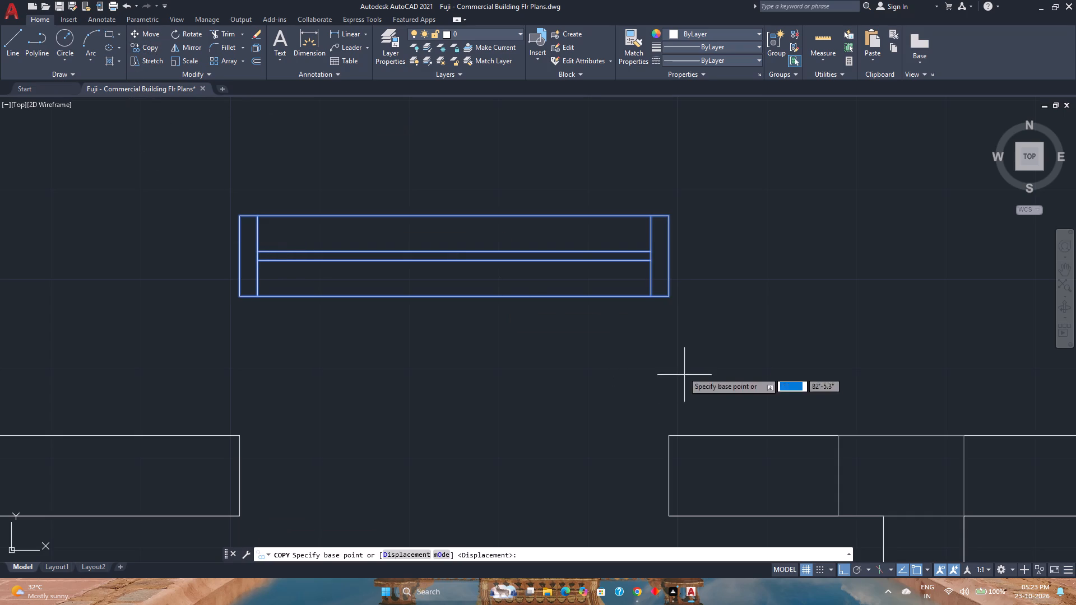
pyautogui.scroll(-4, 385, 335)
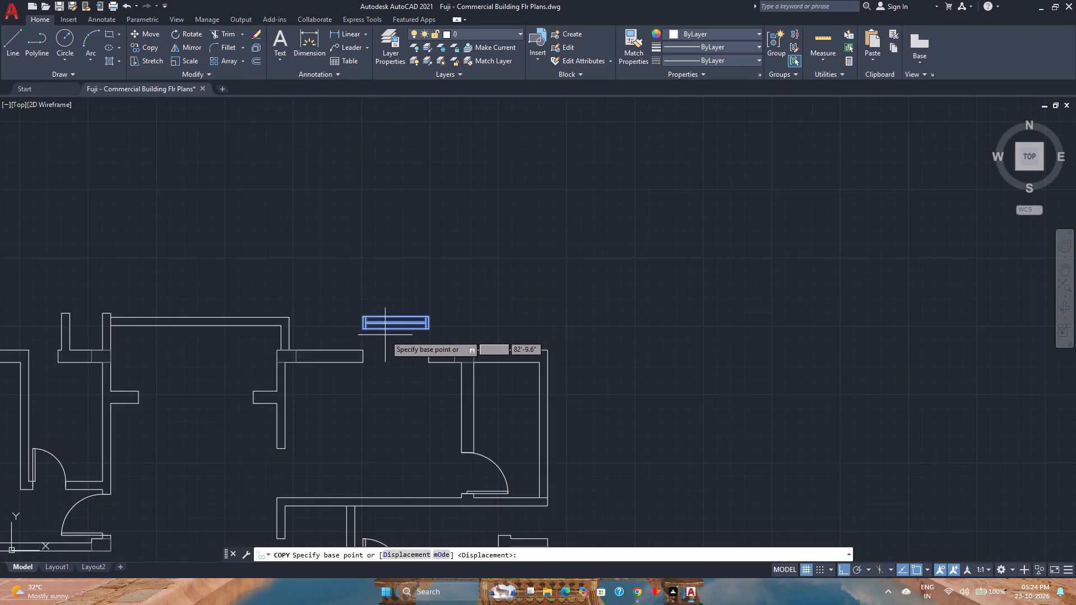
pyautogui.scroll(-1, 385, 335)
pyautogui.scroll(2, 396, 398)
pyautogui.scroll(4, 451, 218)
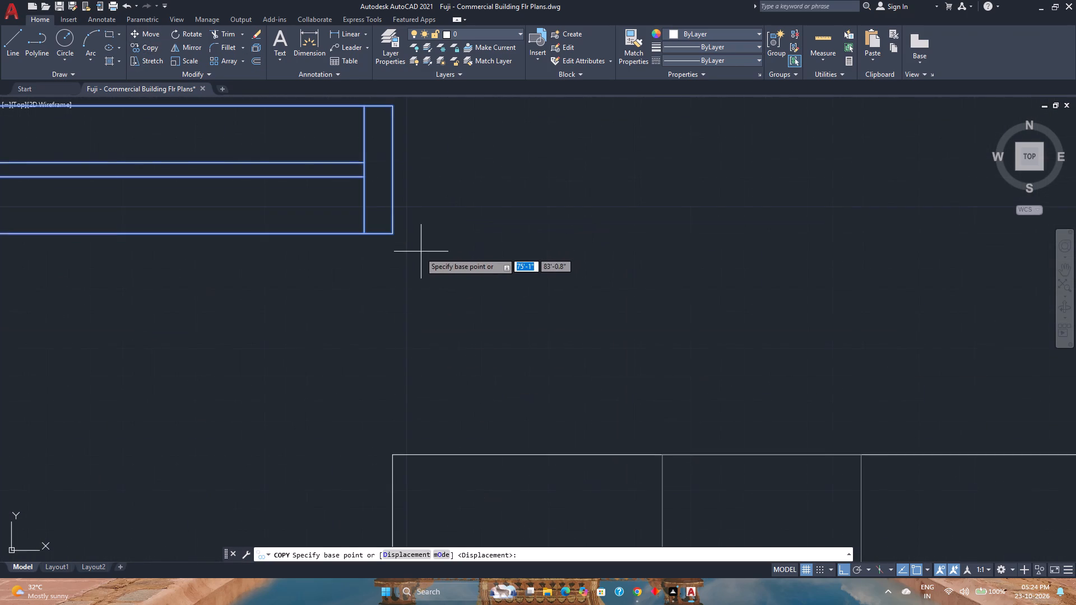
pyautogui.click(395, 232)
pyautogui.scroll(-3, 395, 232)
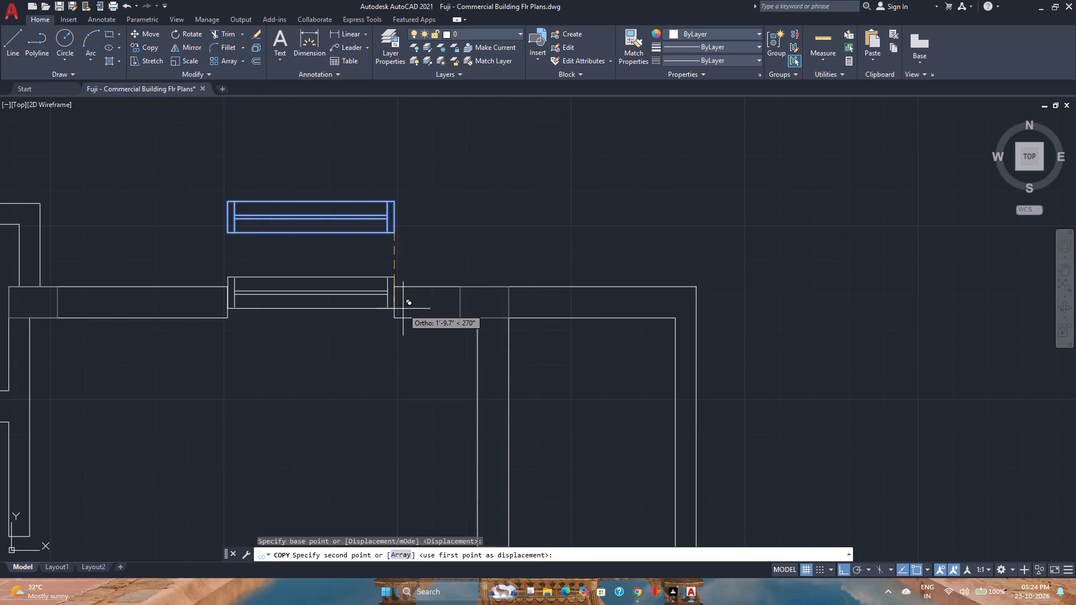
pyautogui.click(395, 316)
# Place another copy of the window symbol inside the plan's lower-right room, beside the opening in its east wall.
pyautogui.scroll(-4, 395, 316)
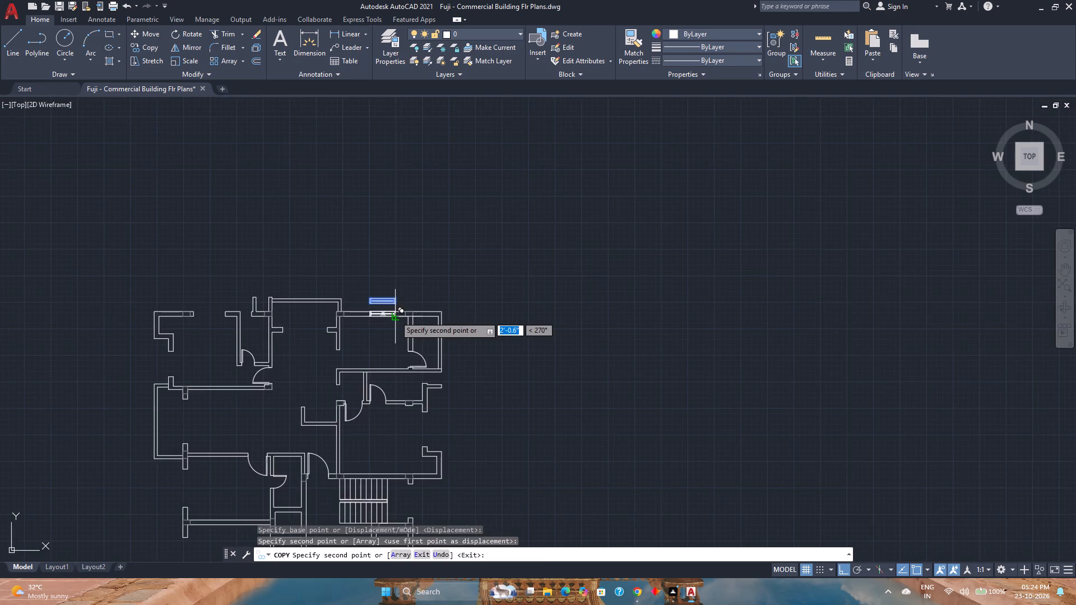
pyautogui.scroll(-2, 395, 316)
pyautogui.scroll(7, 386, 483)
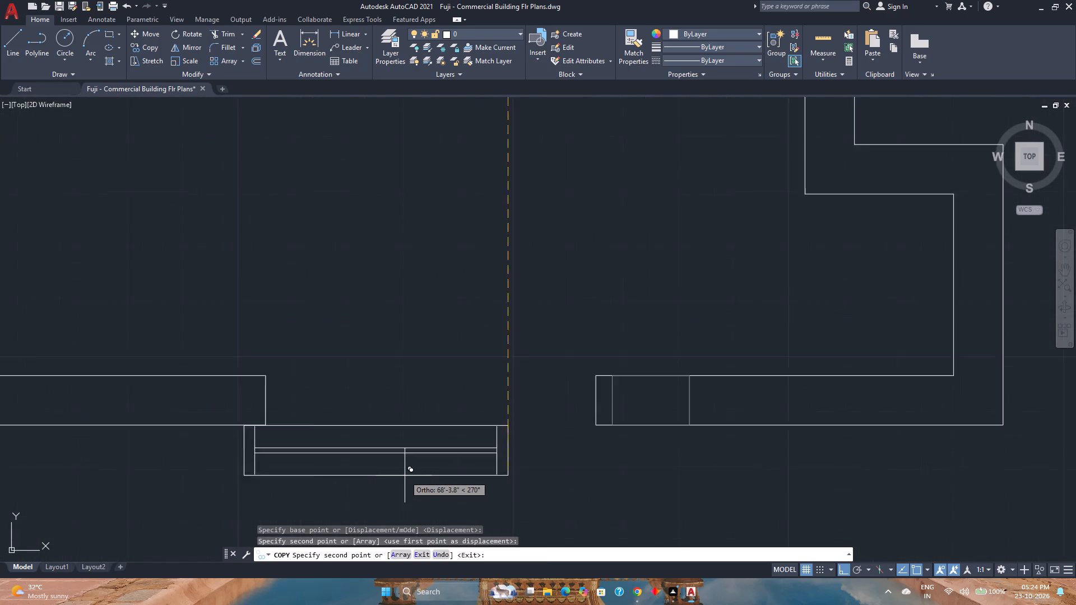
pyautogui.scroll(1, 405, 476)
pyautogui.scroll(-7, 405, 472)
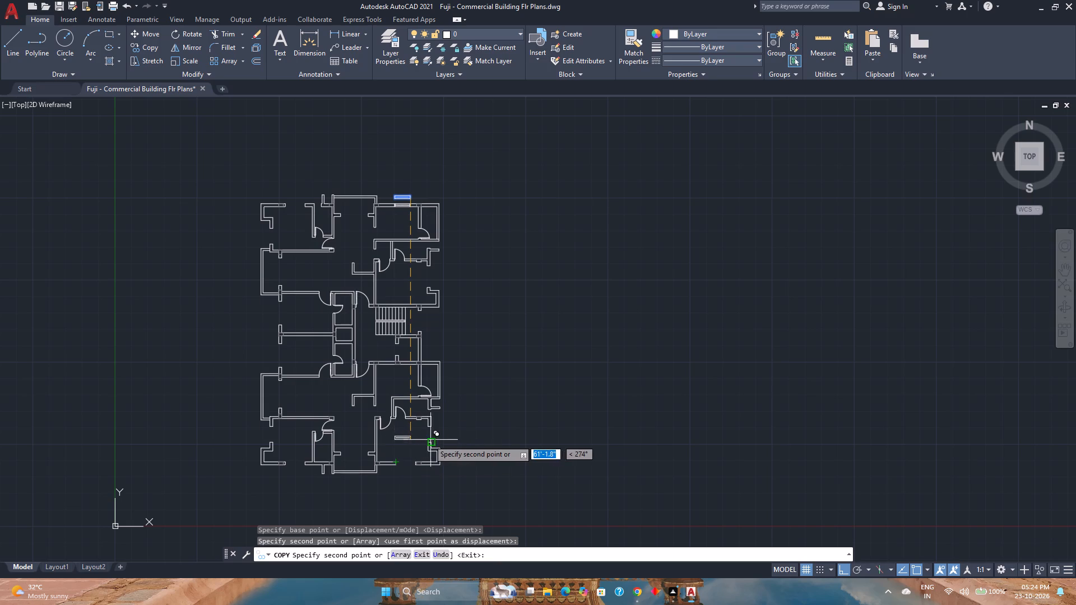
pyautogui.scroll(3, 429, 440)
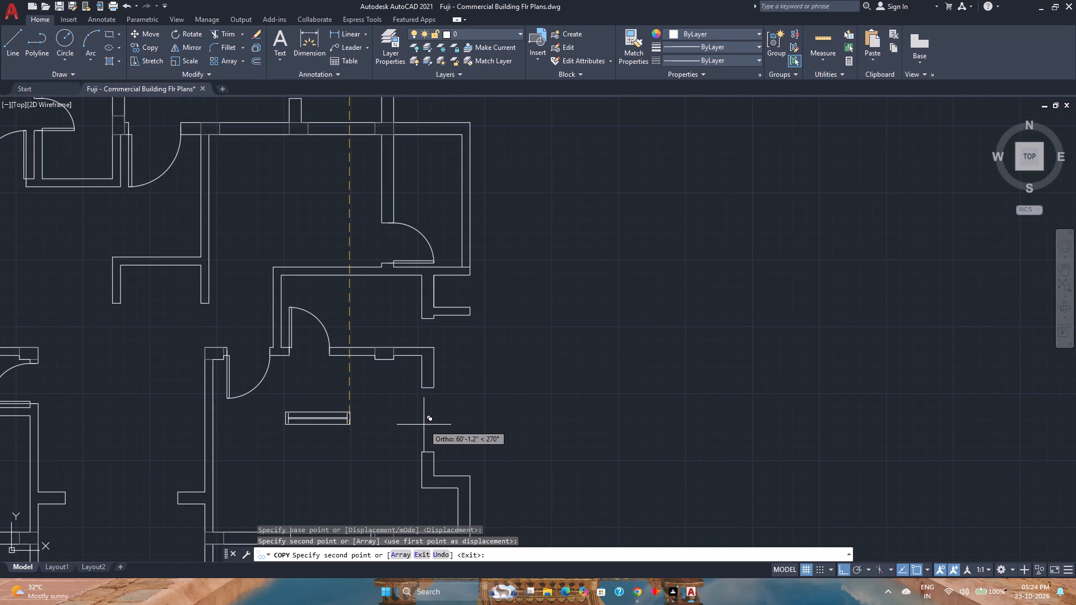
pyautogui.scroll(-3, 423, 422)
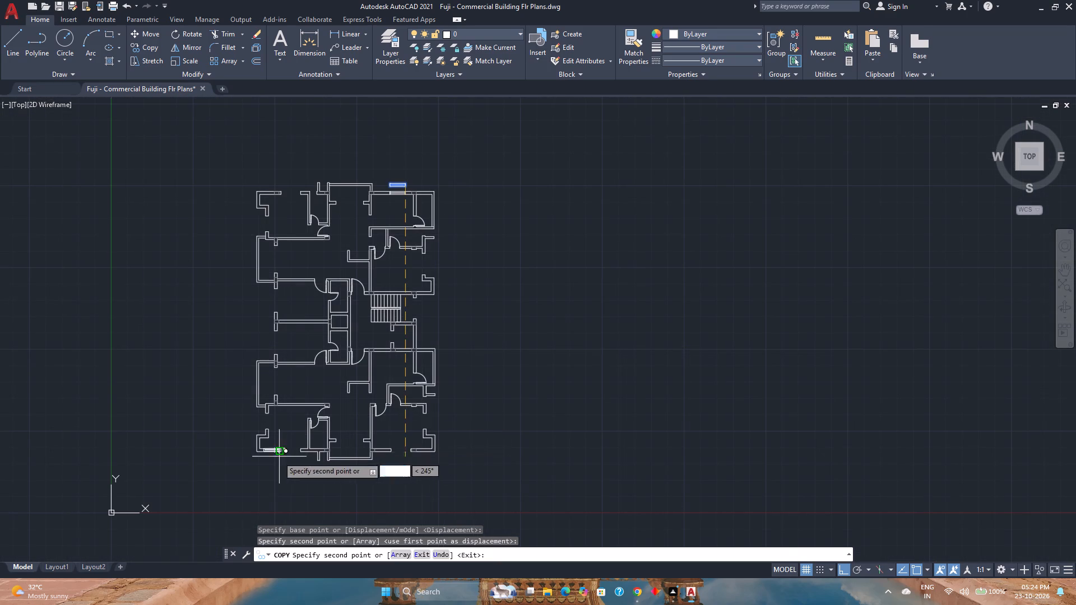
pyautogui.scroll(3, 274, 457)
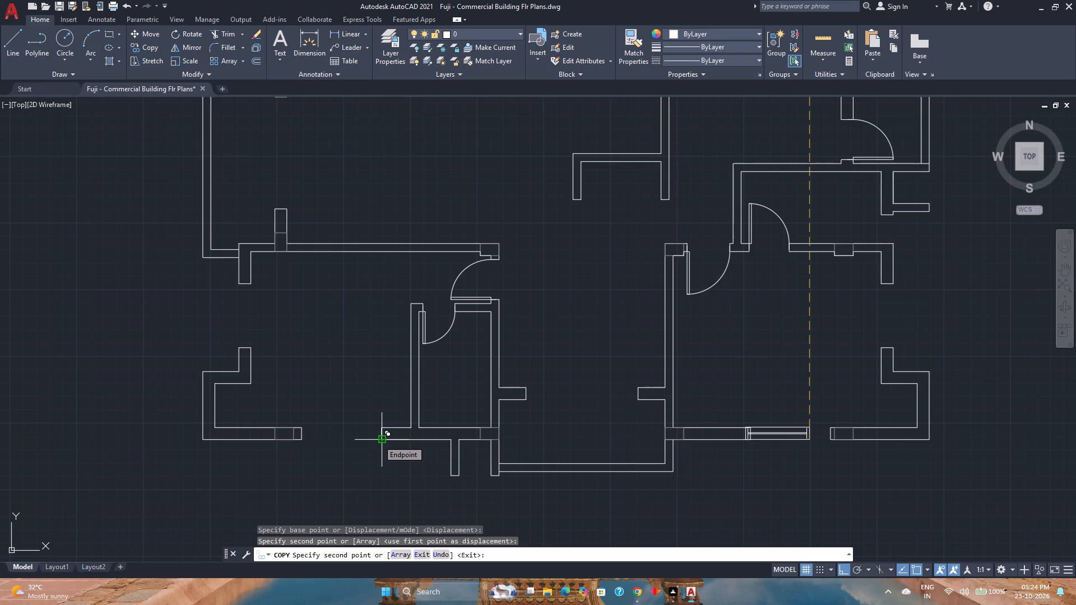
pyautogui.scroll(-3, 378, 440)
pyautogui.scroll(-1, 396, 352)
pyautogui.moveTo(397, 352); pyautogui.dragTo(421, 437, button='middle')
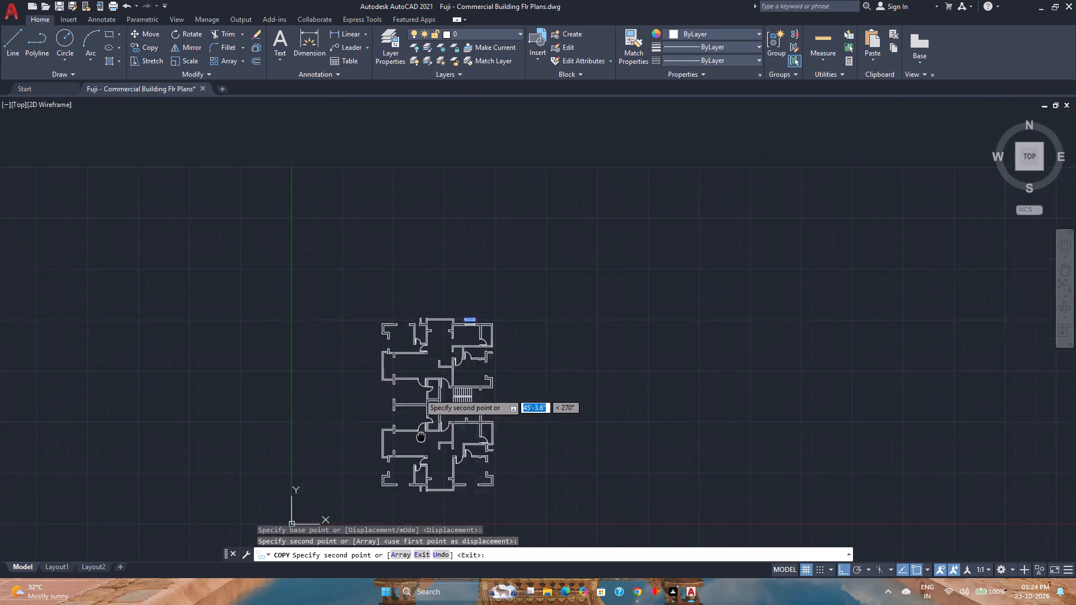
pyautogui.moveTo(421, 437); pyautogui.dragTo(416, 521, button='middle')
pyautogui.scroll(5, 404, 425)
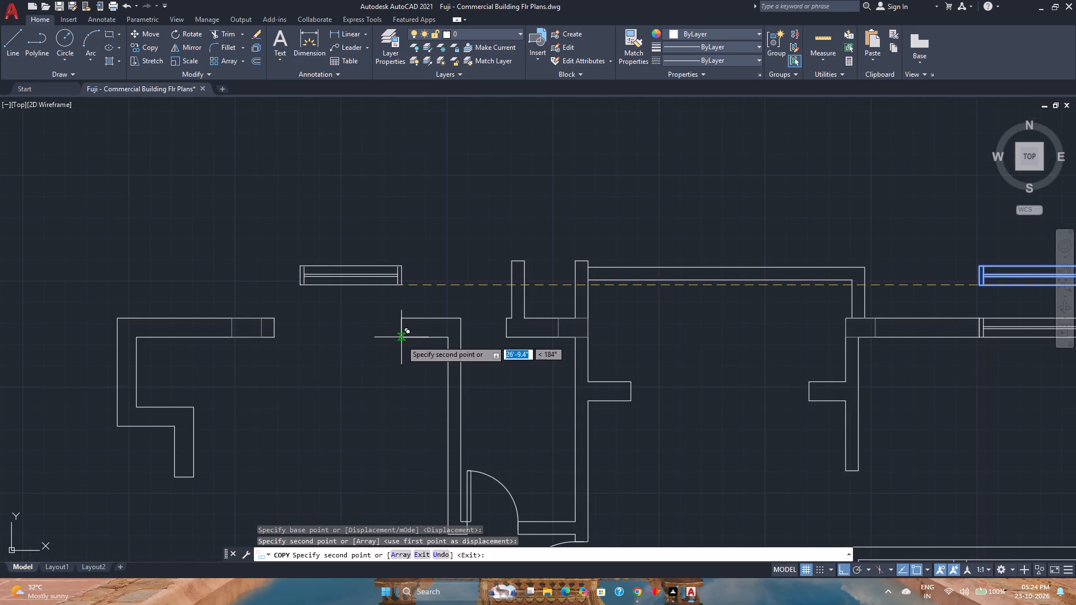
pyautogui.scroll(-3, 398, 341)
pyautogui.moveTo(524, 429); pyautogui.dragTo(528, 425, button='middle')
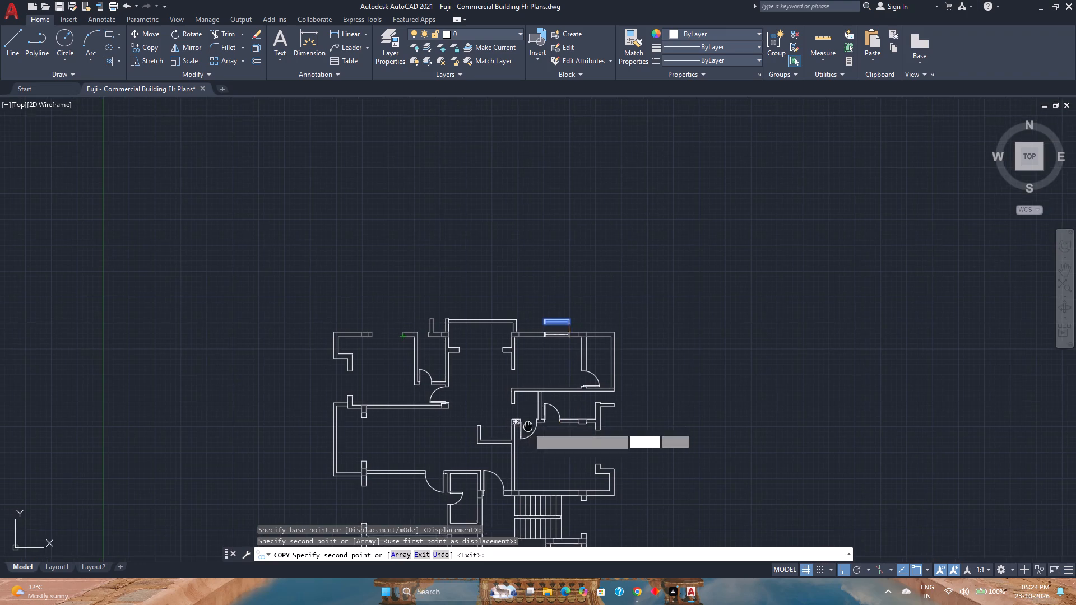
pyautogui.moveTo(528, 425); pyautogui.dragTo(391, 420, button='middle')
pyautogui.moveTo(455, 469); pyautogui.dragTo(369, 345, button='middle')
pyautogui.middleClick(369, 345)
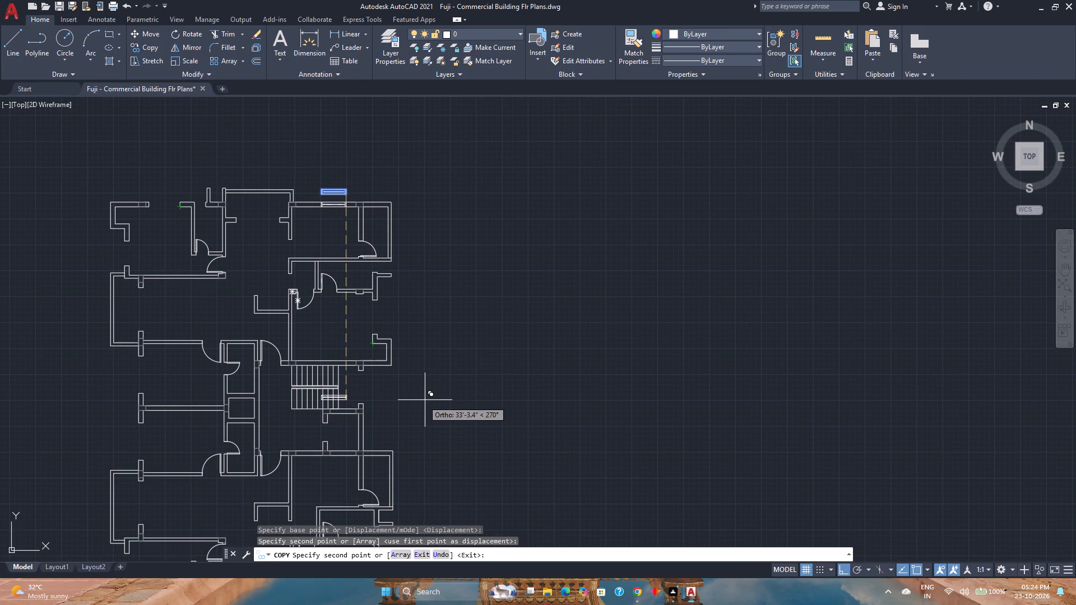
pyautogui.scroll(2, 382, 396)
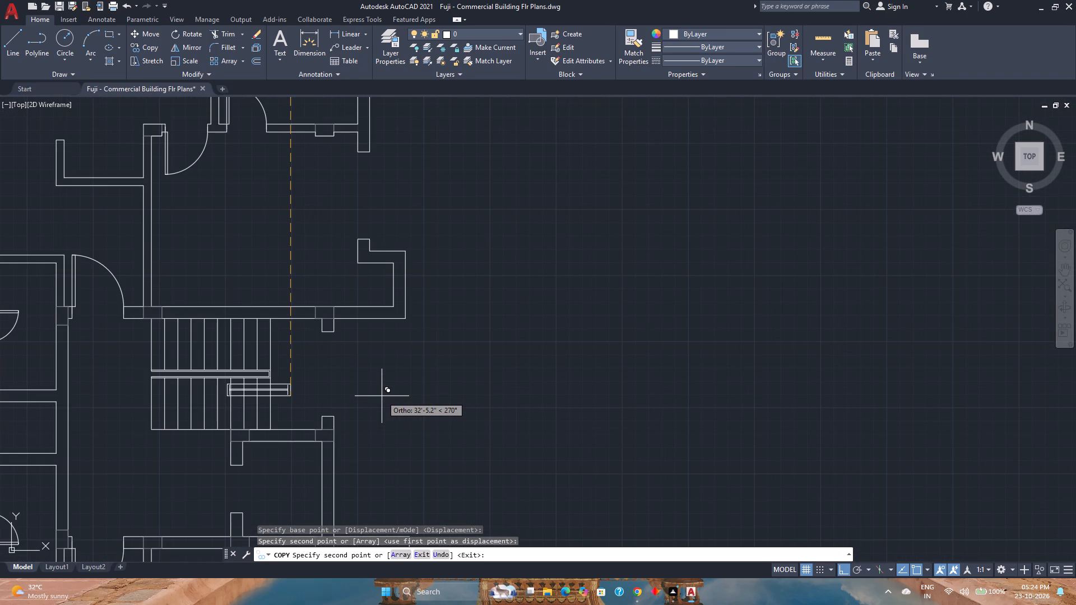
pyautogui.scroll(-4, 382, 396)
pyautogui.scroll(3, 389, 471)
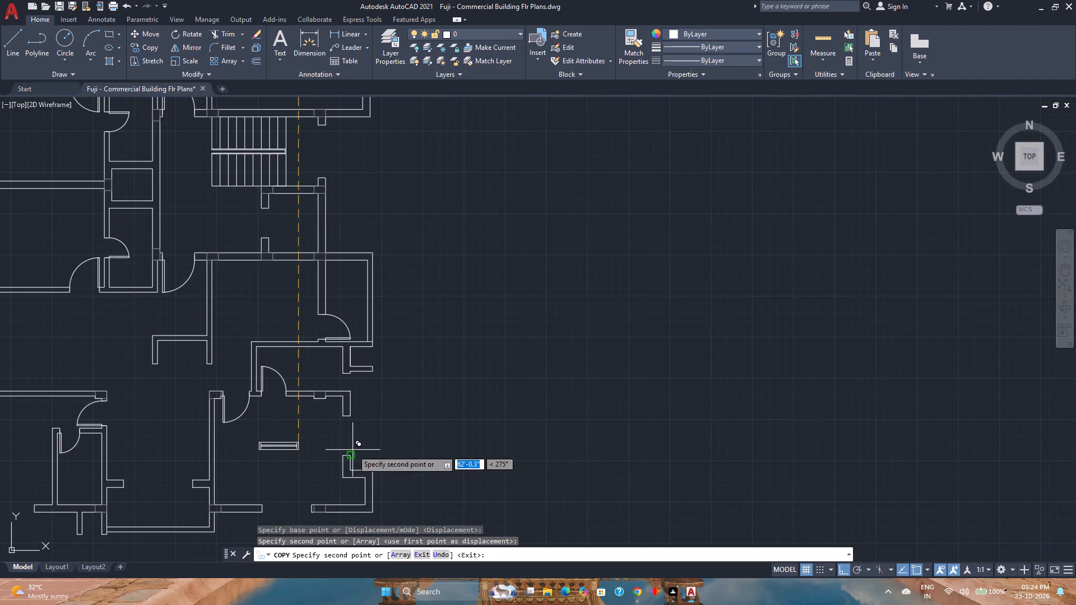
pyautogui.scroll(3, 353, 447)
pyautogui.click(361, 432)
pyautogui.scroll(-2, 361, 432)
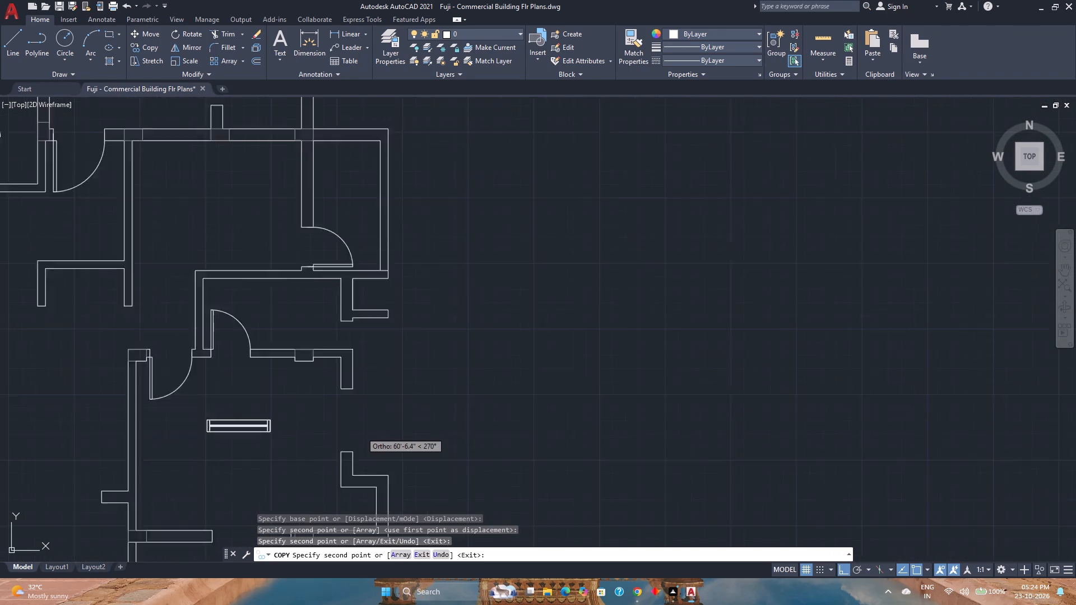
pyautogui.scroll(-1, 361, 432)
pyautogui.press('Escape')
# Rotate the window copy in the lower-right room about its centre so that it stands vertical.
pyautogui.click(341, 439)
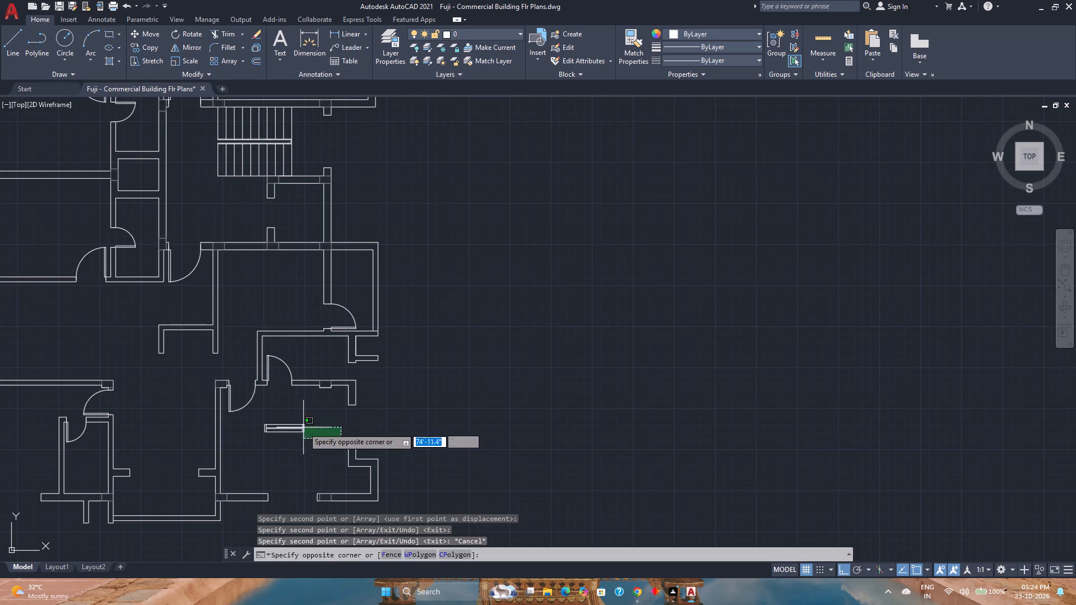
pyautogui.click(299, 418)
pyautogui.click(178, 32)
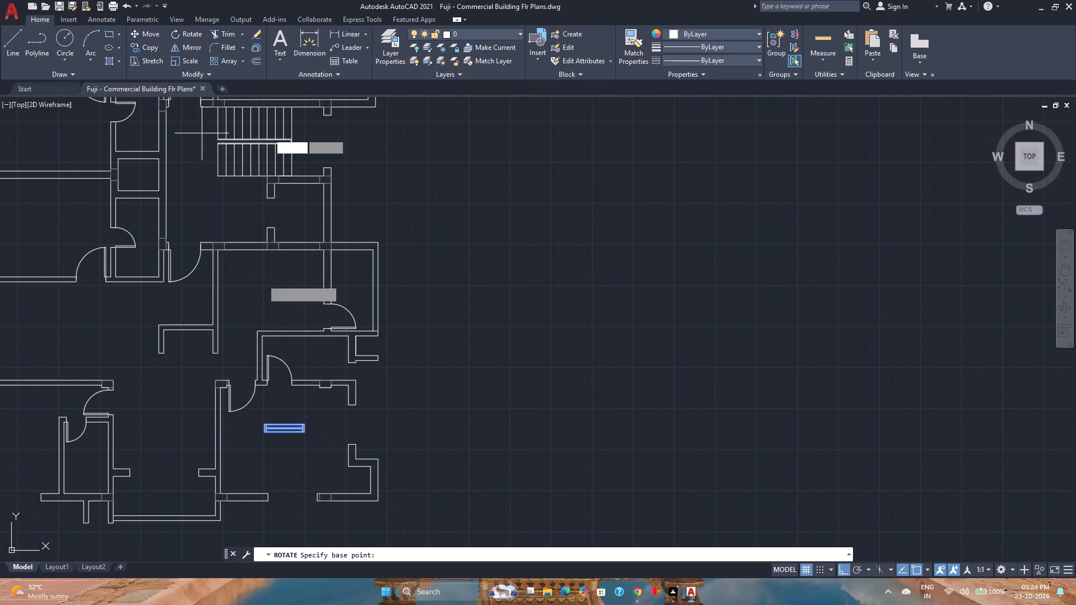
pyautogui.scroll(2, 328, 459)
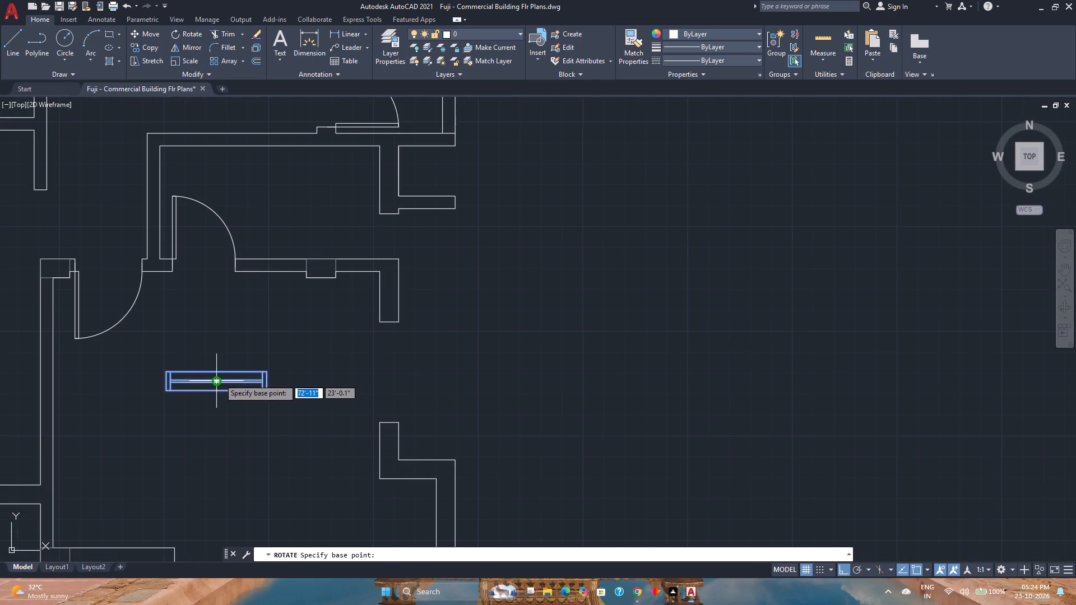
pyautogui.click(219, 379)
pyautogui.click(217, 427)
# Move the vertical window by its lower-right corner into the east wall opening of the lower-right room.
pyautogui.click(225, 445)
pyautogui.click(205, 422)
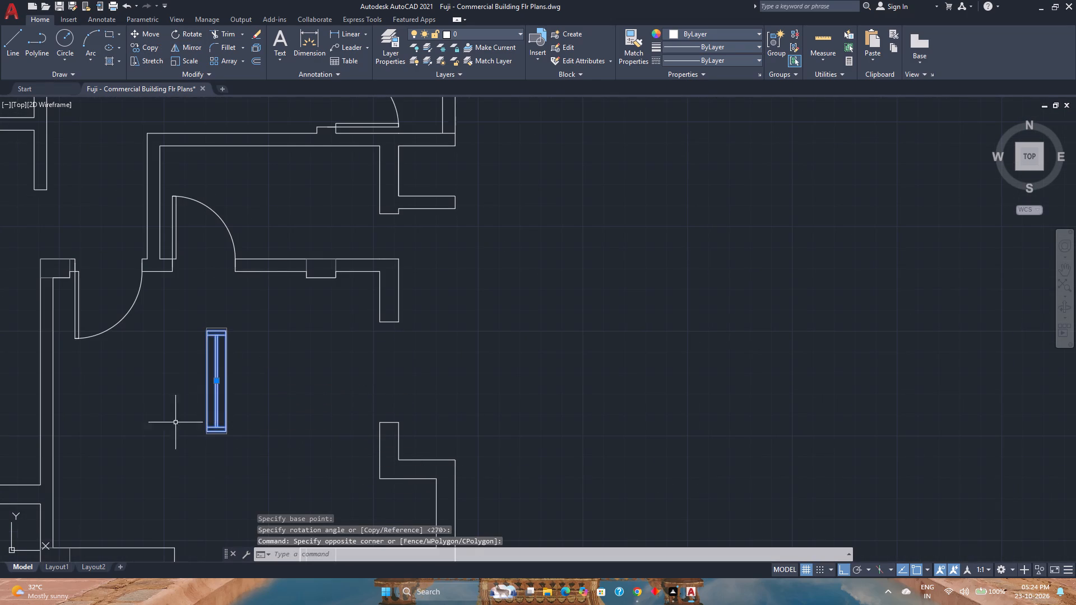
pyautogui.click(152, 32)
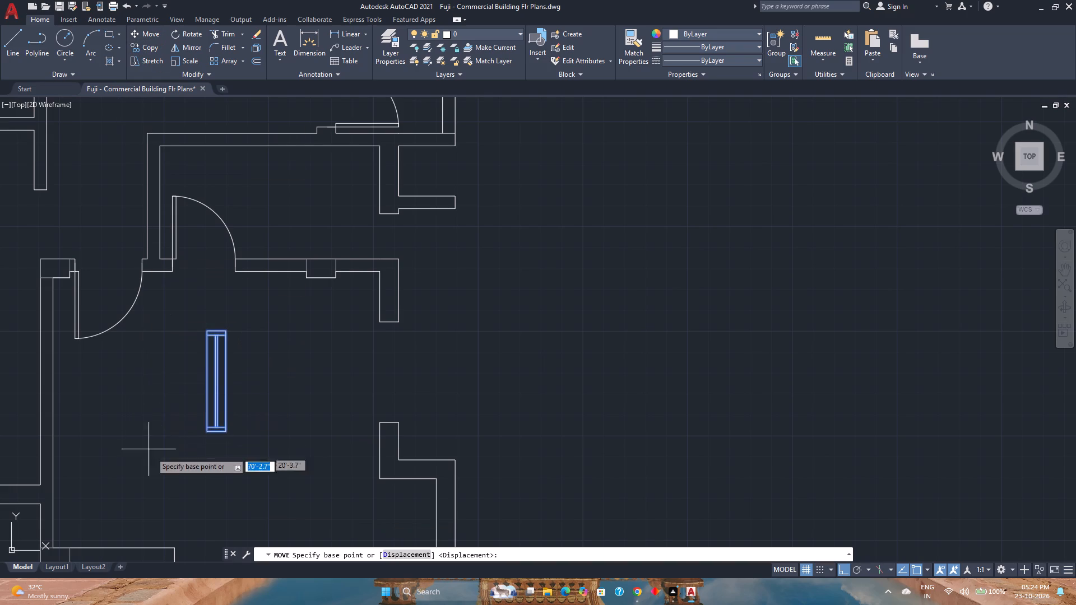
pyautogui.click(229, 432)
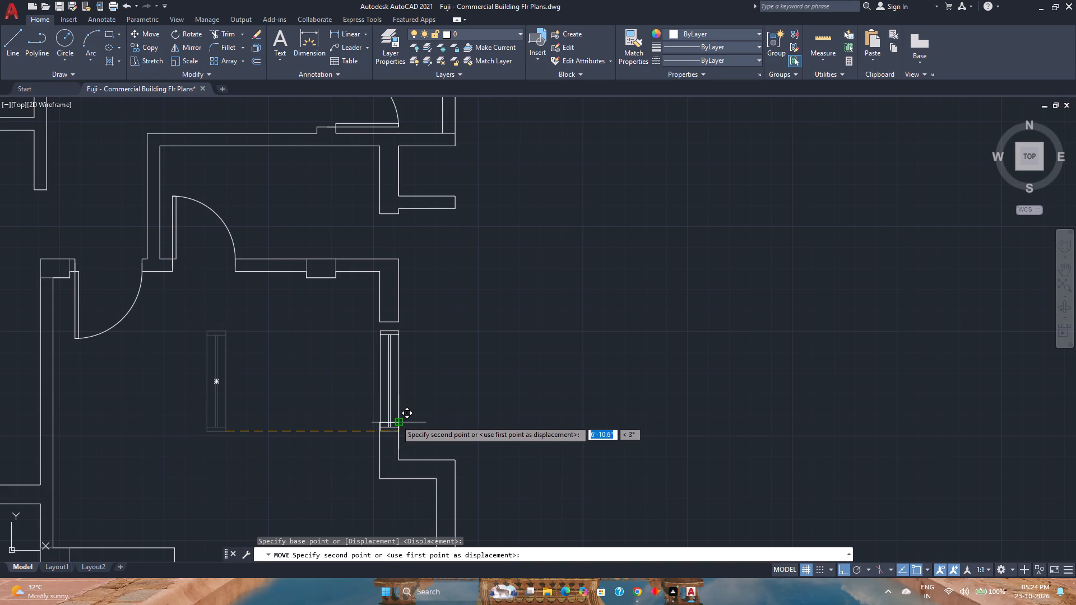
pyautogui.click(396, 420)
# Delete the original window symbol lying above the top exterior wall.
pyautogui.scroll(-3, 228, 464)
pyautogui.moveTo(231, 464); pyautogui.dragTo(366, 441, button='middle')
pyautogui.middleClick(366, 441)
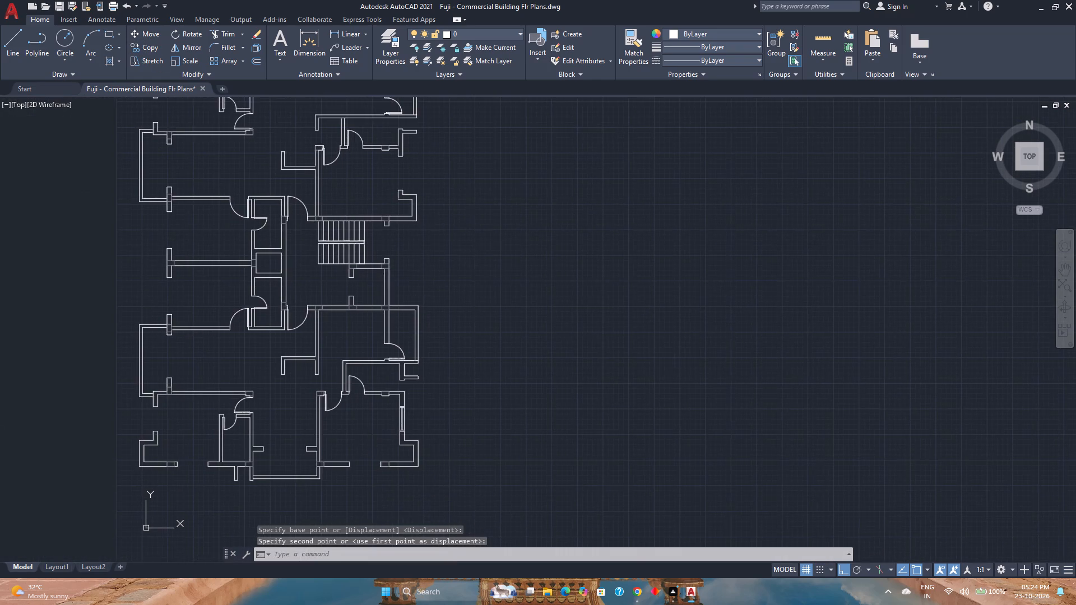
pyautogui.scroll(-2, 366, 441)
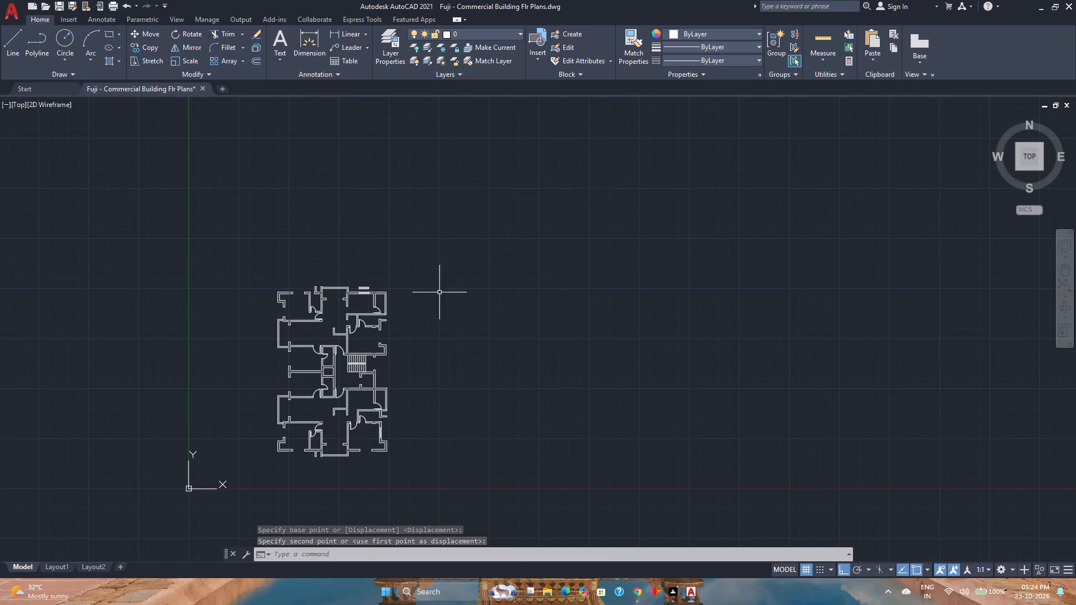
pyautogui.scroll(3, 402, 291)
pyautogui.click(317, 290)
pyautogui.click(242, 264)
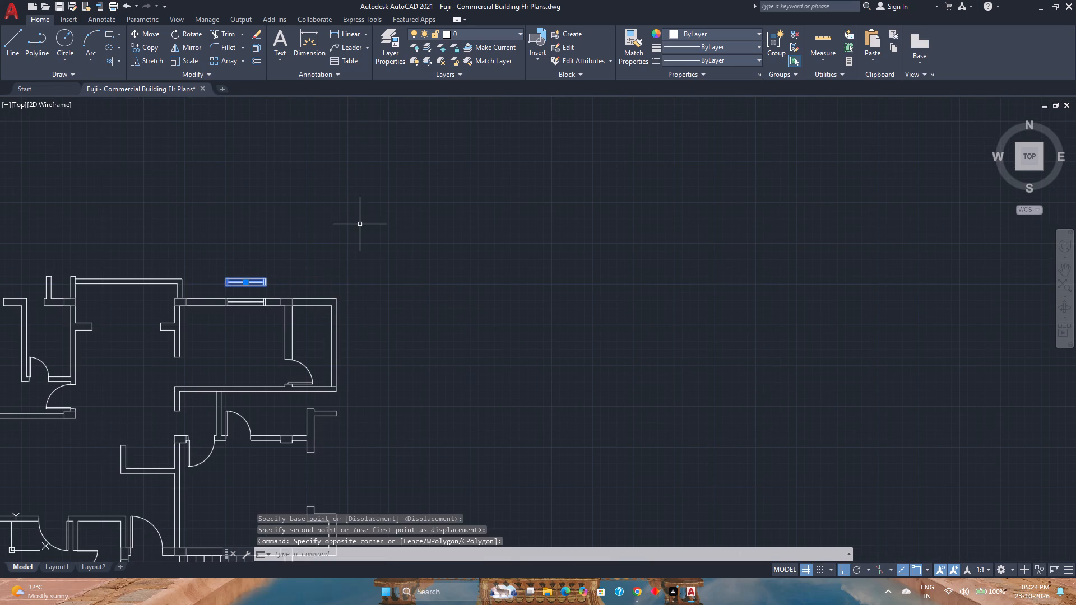
pyautogui.press('Delete')
# Save the drawing.
pyautogui.hotkey('ctrl', 's')
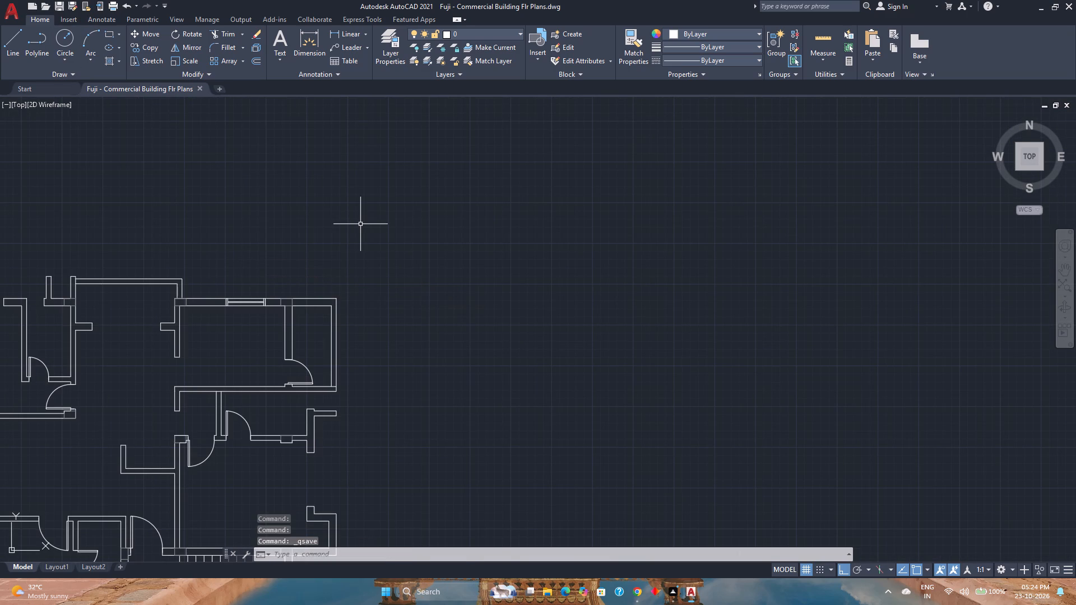
# Draw a 9" by 1'9.5" rectangle filling the narrow opening between the short wall stub and the horizontal wall above it.
pyautogui.scroll(-1, 416, 382)
pyautogui.scroll(2, 329, 422)
pyautogui.moveTo(329, 422); pyautogui.dragTo(434, 369, button='middle')
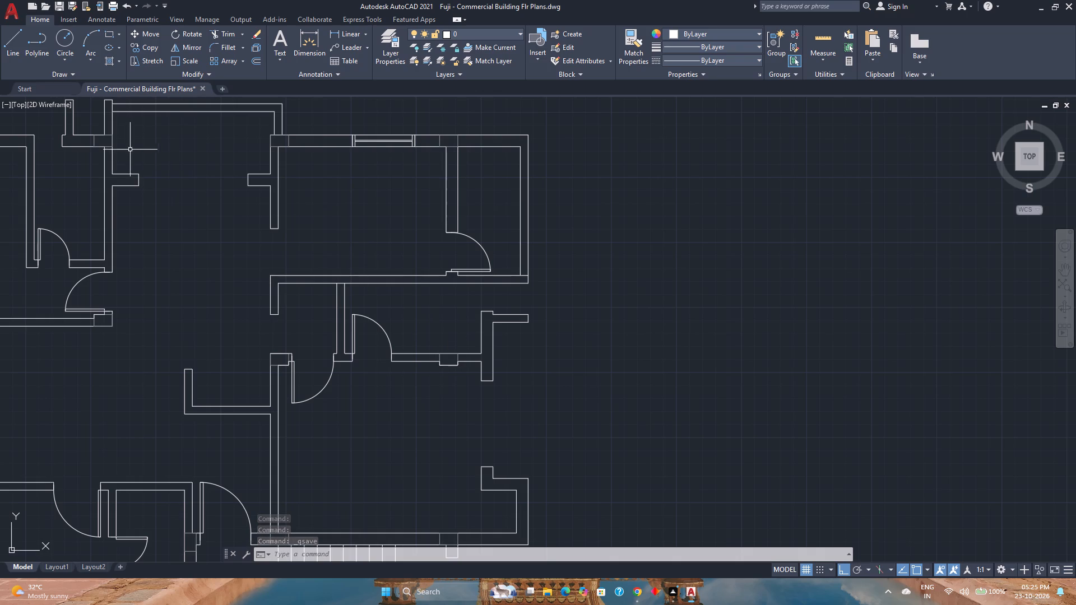
pyautogui.moveTo(181, 212); pyautogui.dragTo(299, 337, button='middle')
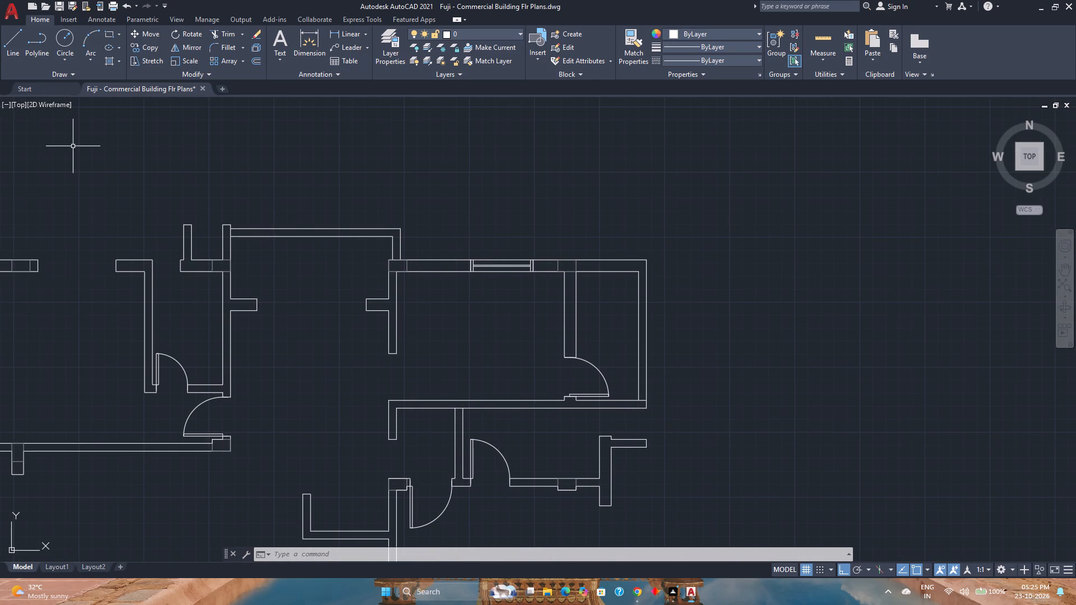
pyautogui.moveTo(654, 452); pyautogui.dragTo(639, 430, button='middle')
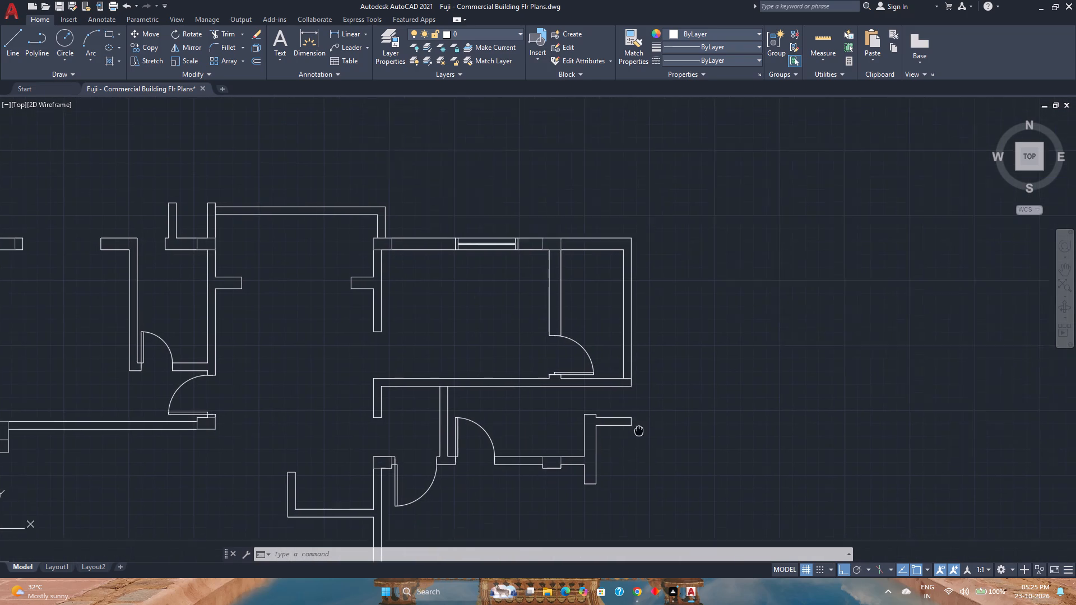
pyautogui.moveTo(639, 430); pyautogui.dragTo(582, 386, button='middle')
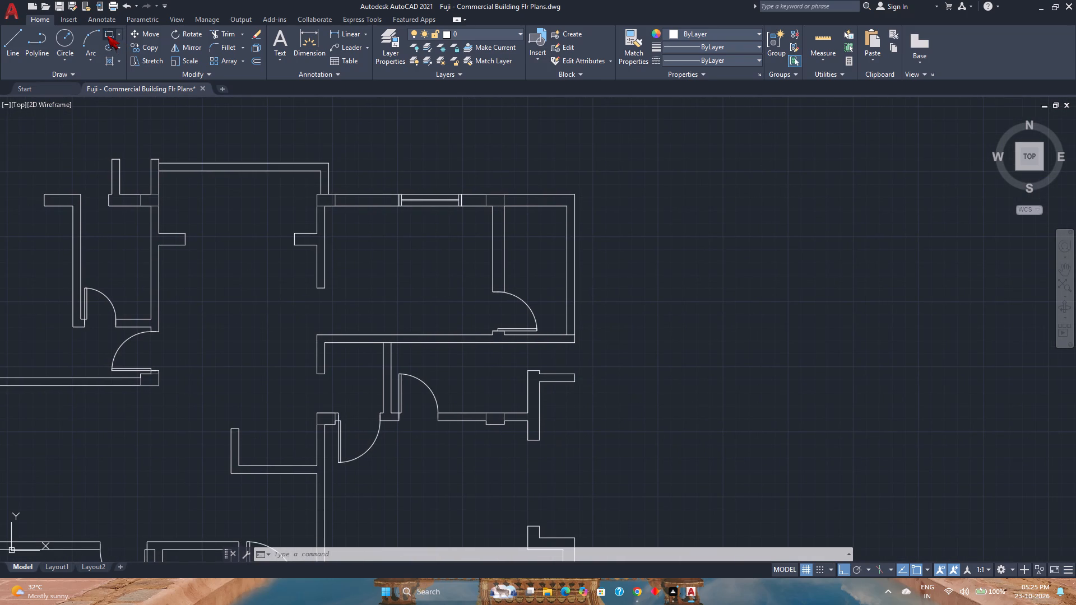
pyautogui.click(107, 35)
pyautogui.scroll(1, 541, 362)
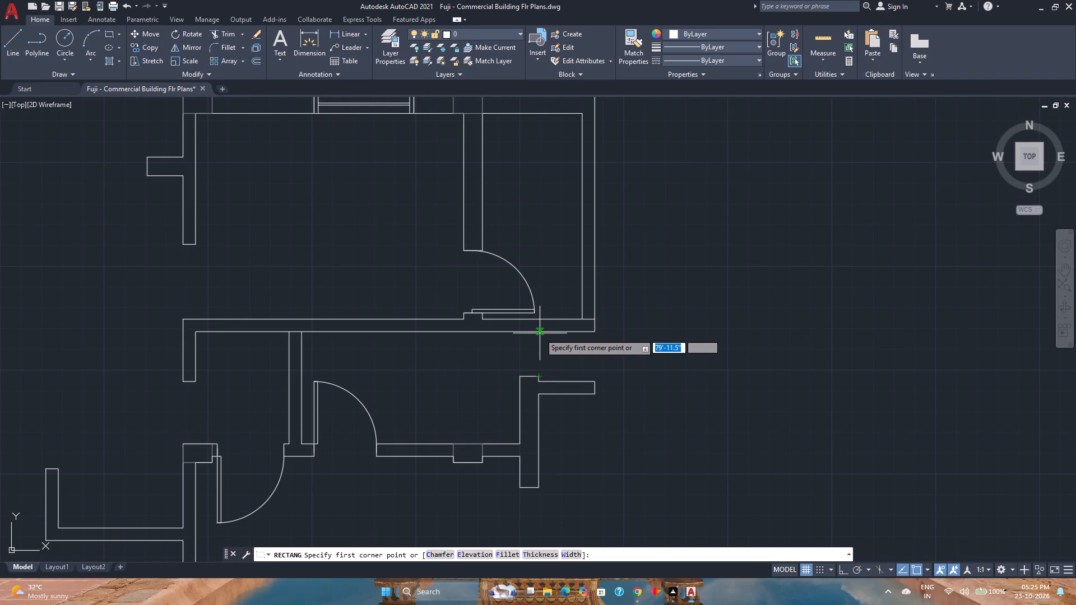
pyautogui.click(520, 376)
pyautogui.scroll(2, 544, 345)
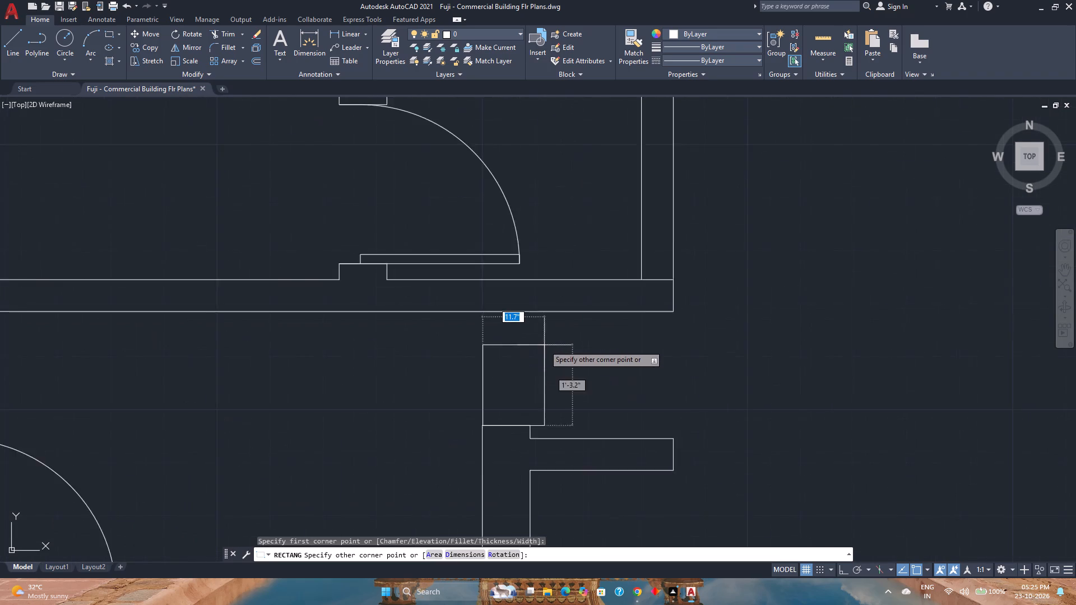
pyautogui.scroll(1, 544, 345)
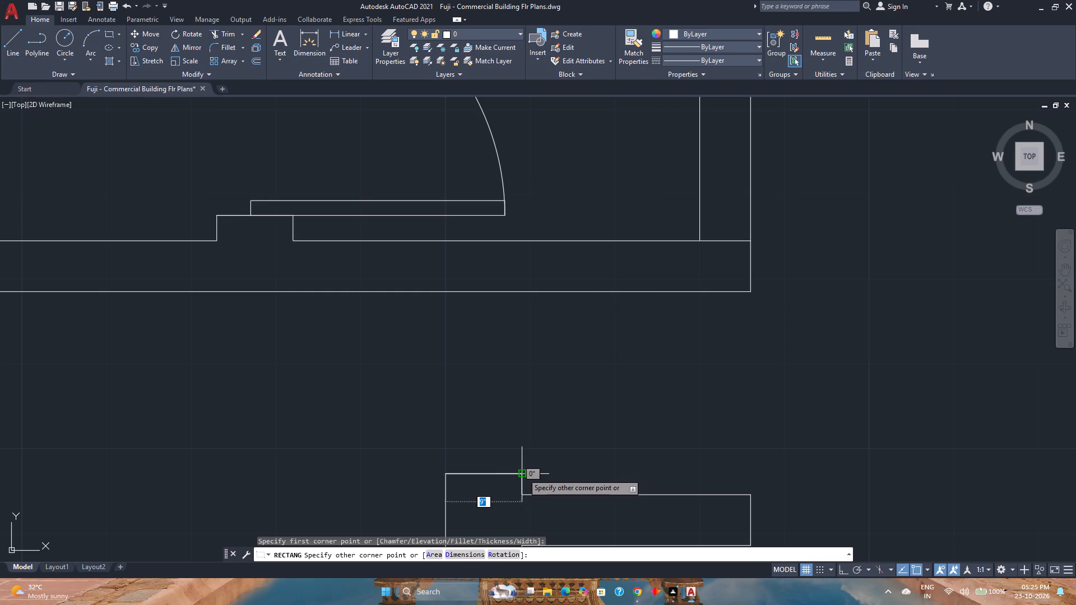
pyautogui.rightClick(522, 291)
pyautogui.click(536, 297)
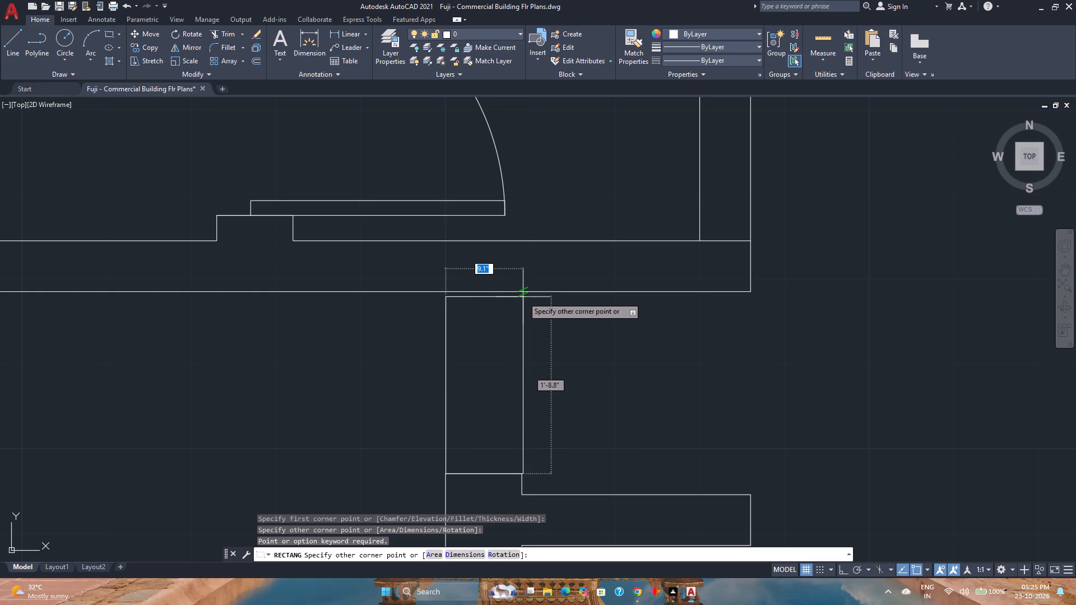
pyautogui.write('9.1')
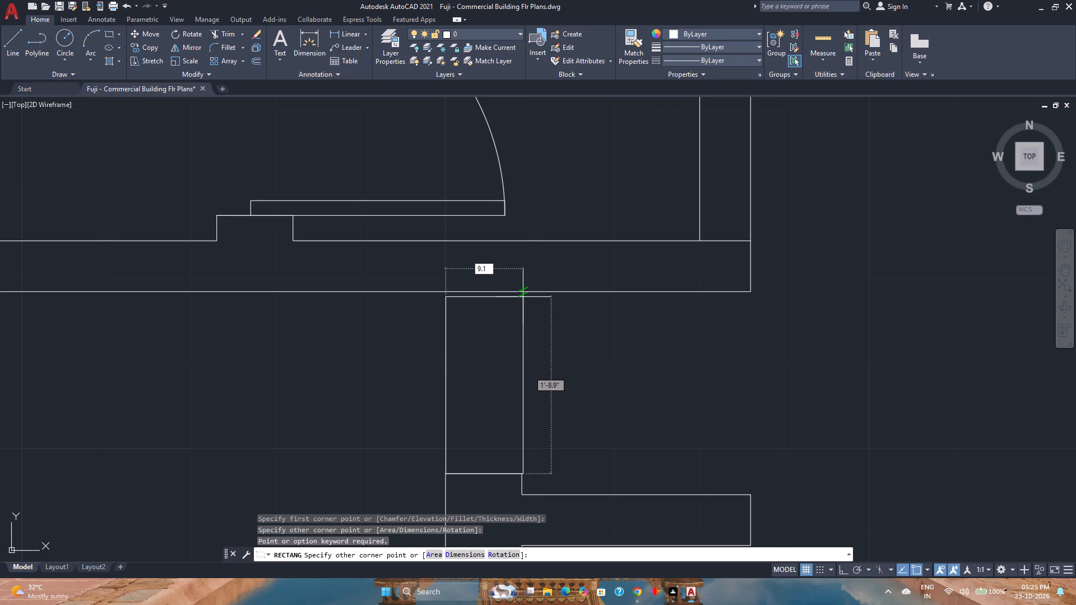
pyautogui.write('\'9.5"')
pyautogui.press('Return')
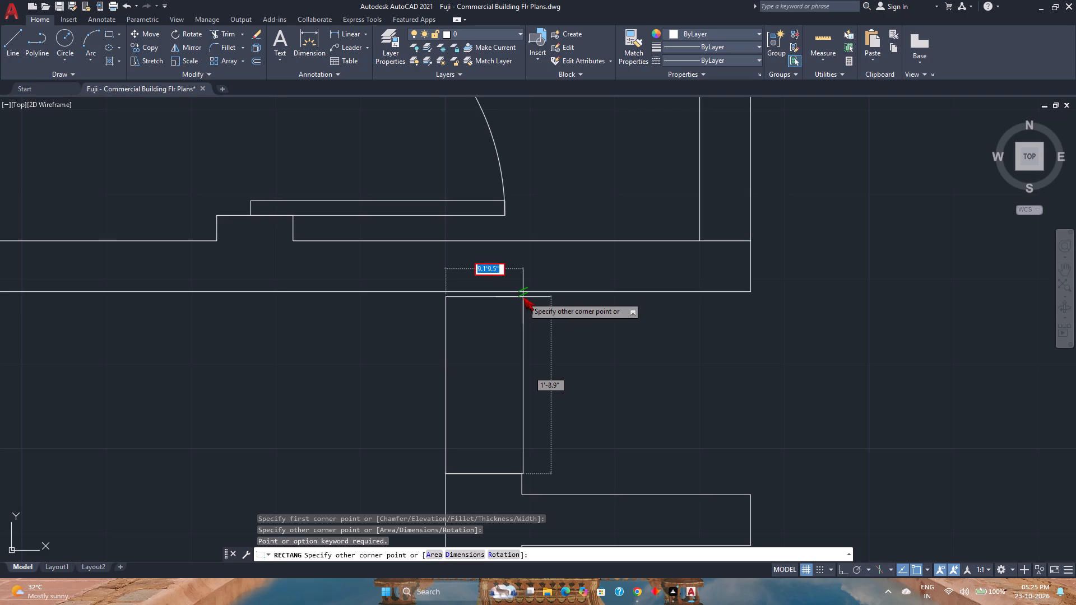
pyautogui.press('9')
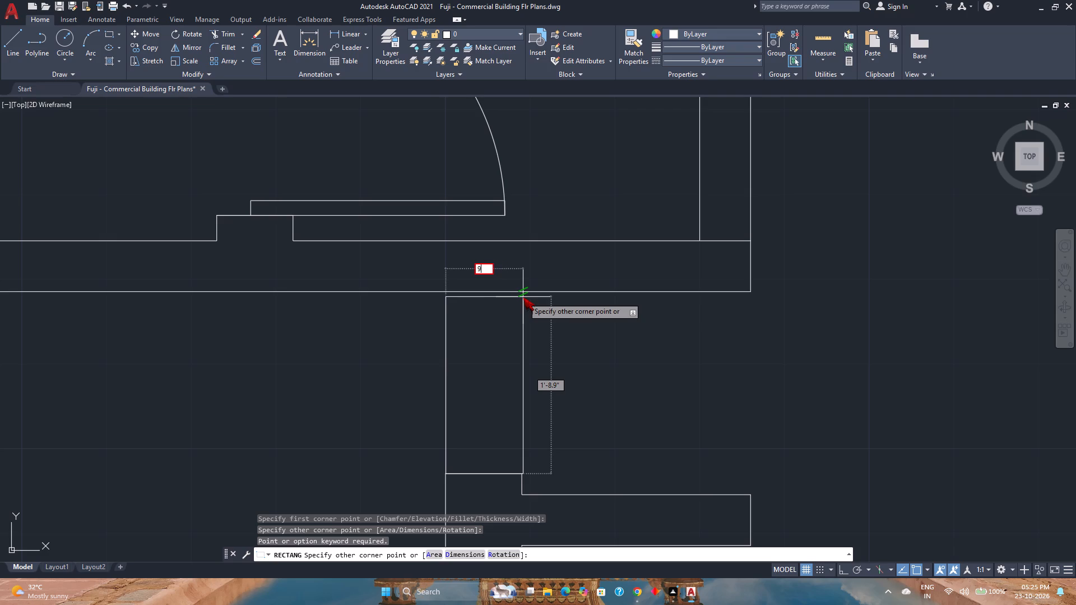
pyautogui.press(',')
pyautogui.write('9.')
pyautogui.press('BackSpace')
pyautogui.press('BackSpace')
pyautogui.write("1'9.5")
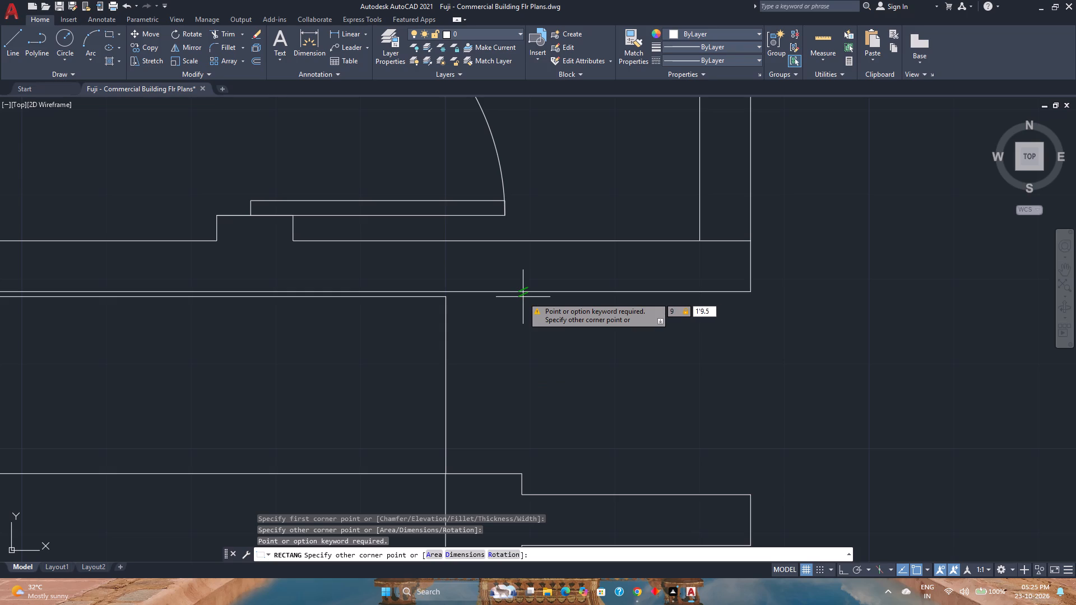
pyautogui.hotkey('shift', '"')
pyautogui.press('Return')
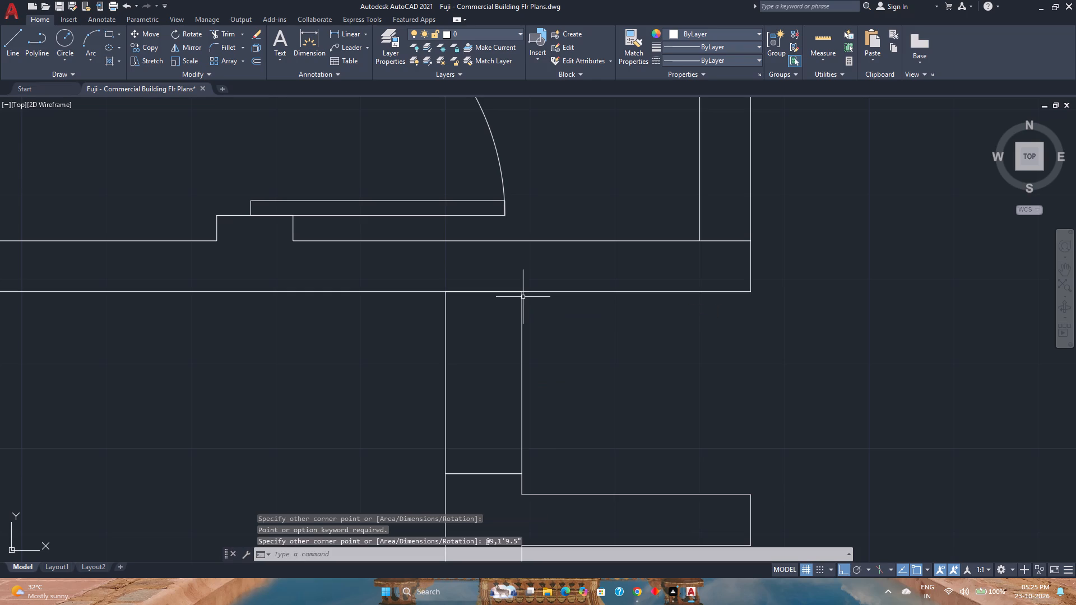
# Offset the new opening rectangle inward by 2".
pyautogui.click(523, 400)
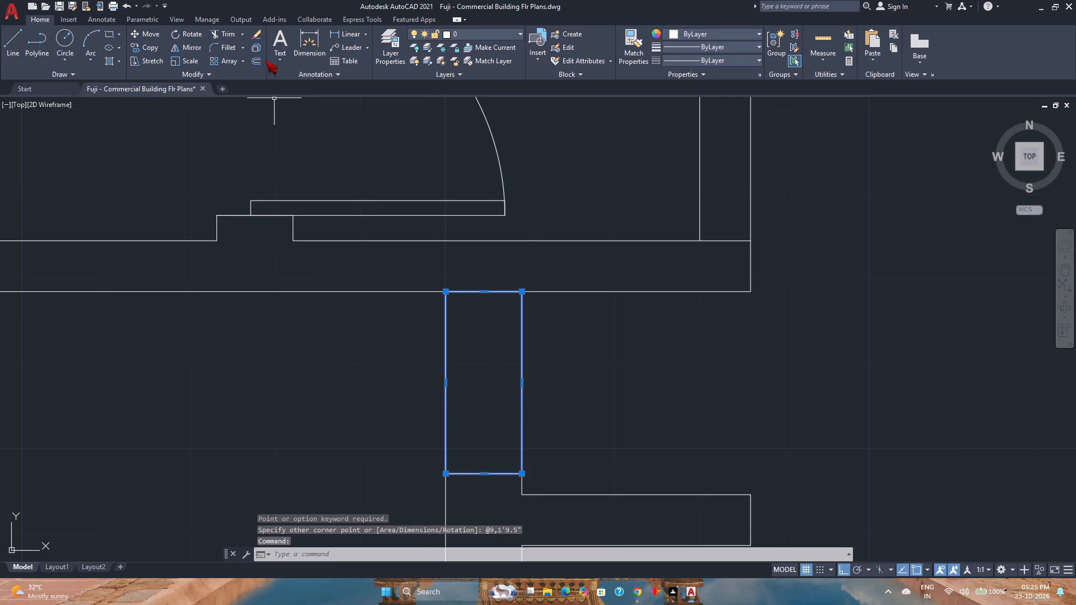
pyautogui.click(254, 60)
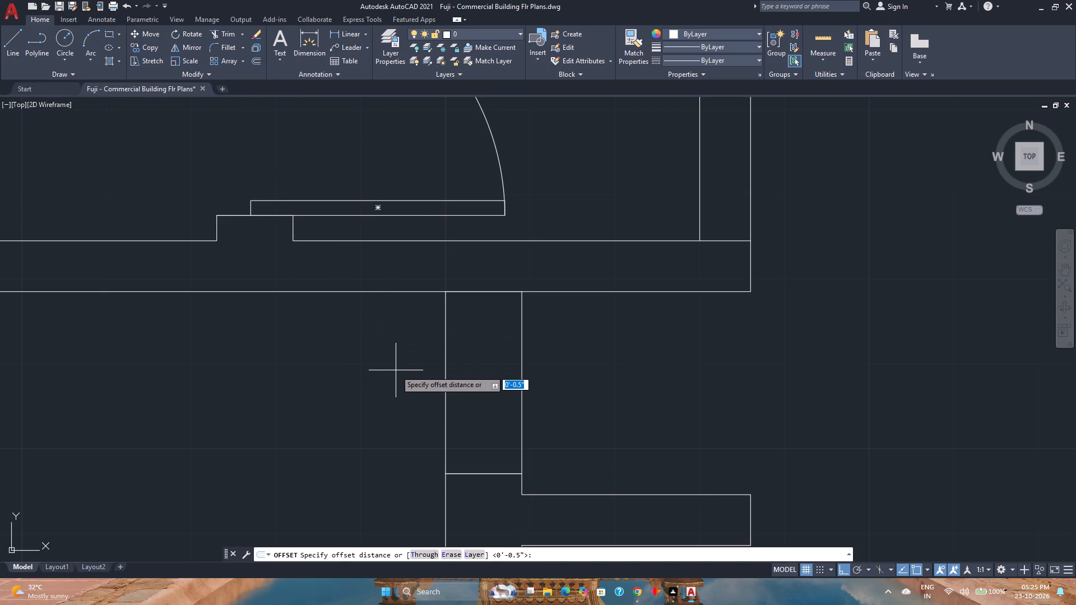
pyautogui.press('2')
pyautogui.press('Return')
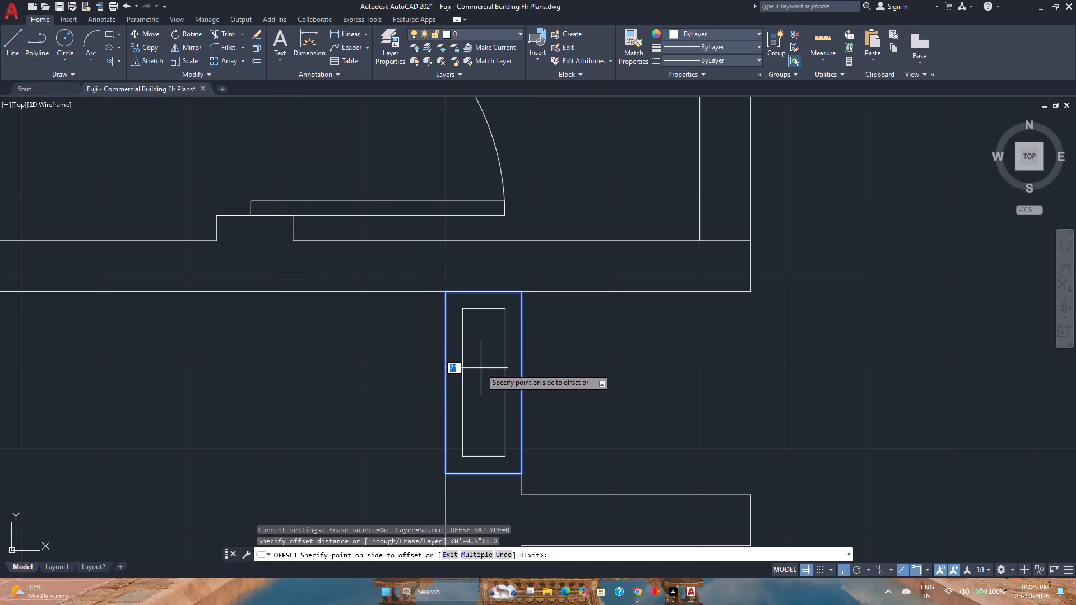
pyautogui.click(481, 367)
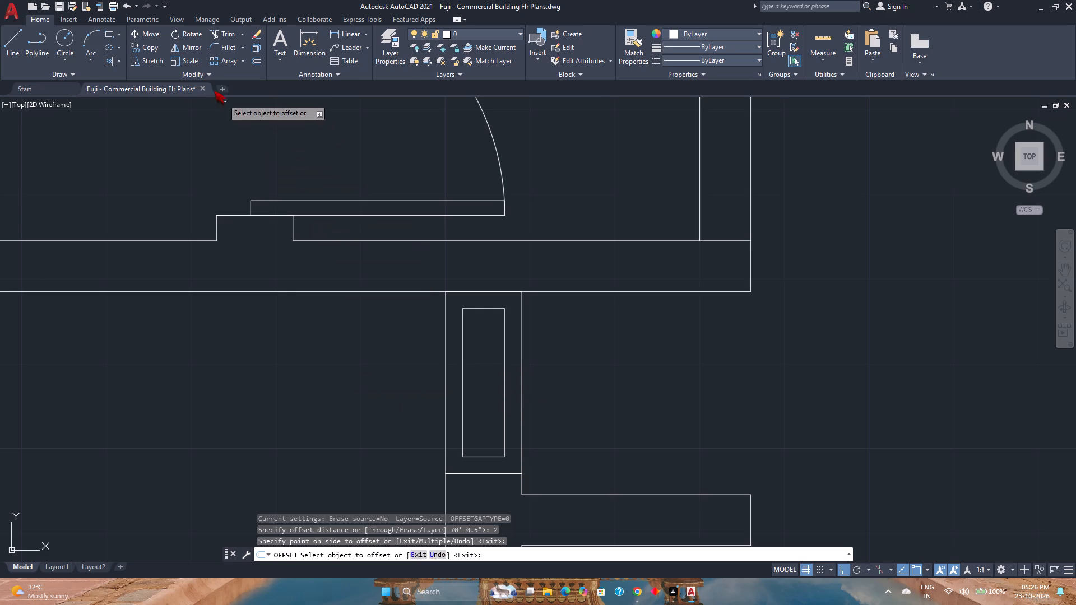
# Trim away the inner rectangle's two long sides and extend its short end lines to the outer rectangle's sides.
pyautogui.click(219, 31)
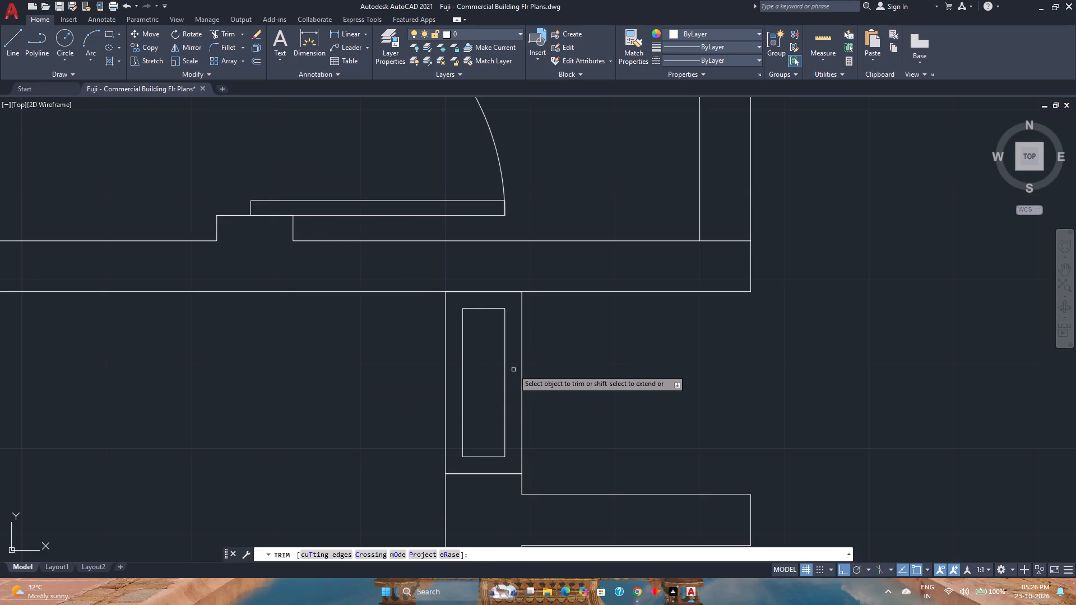
pyautogui.click(513, 369)
pyautogui.click(462, 369)
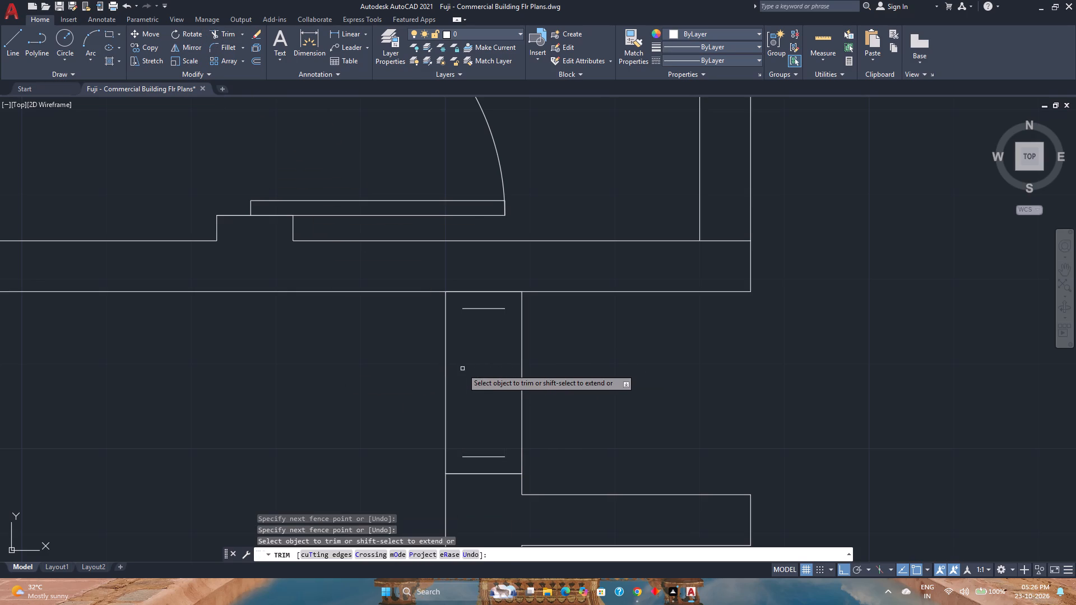
pyautogui.keyDown('shift'); pyautogui.click(488, 463); pyautogui.keyUp('shift')
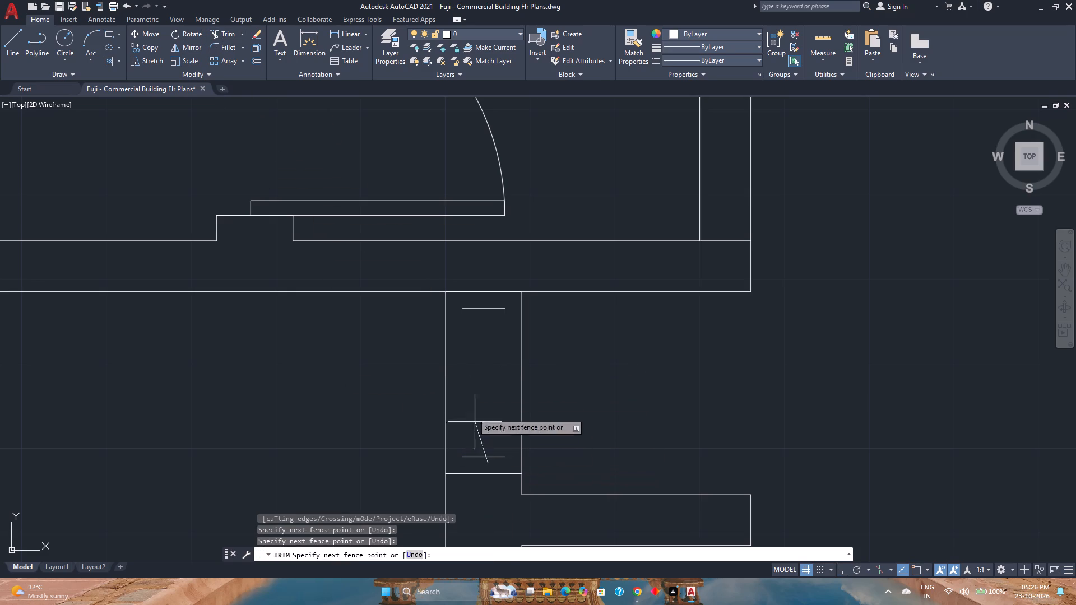
pyautogui.keyDown('shift'); pyautogui.click(480, 304); pyautogui.keyUp('shift')
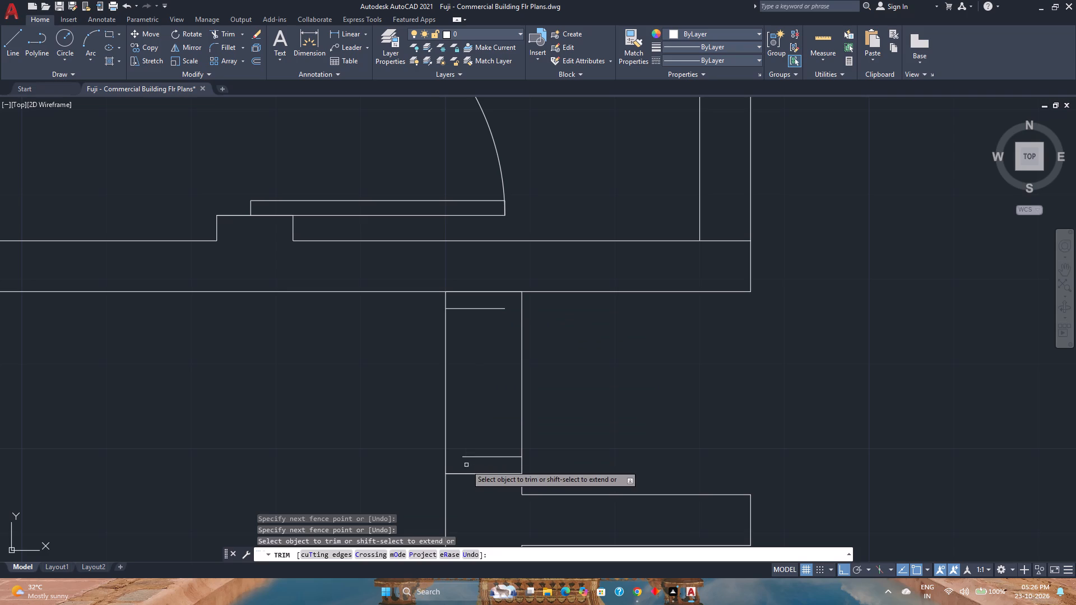
pyautogui.keyDown('shift'); pyautogui.click(466, 465); pyautogui.keyUp('shift')
pyautogui.keyDown('shift'); pyautogui.click(501, 300); pyautogui.keyUp('shift')
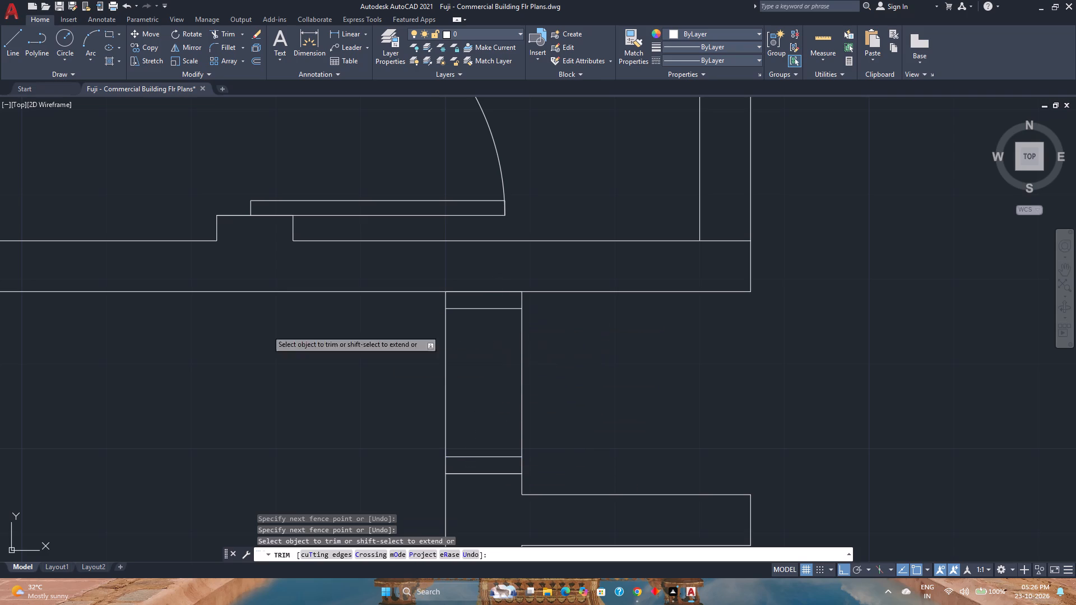
# Draw a vertical centre line between the midpoints of the window's two inner end lines.
pyautogui.click(14, 44)
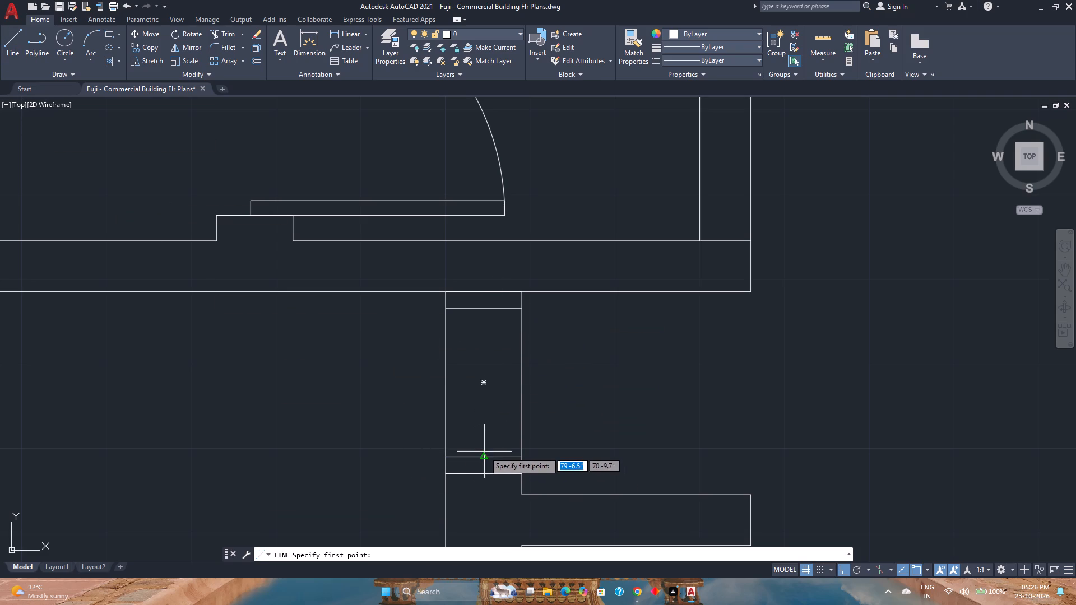
pyautogui.click(484, 455)
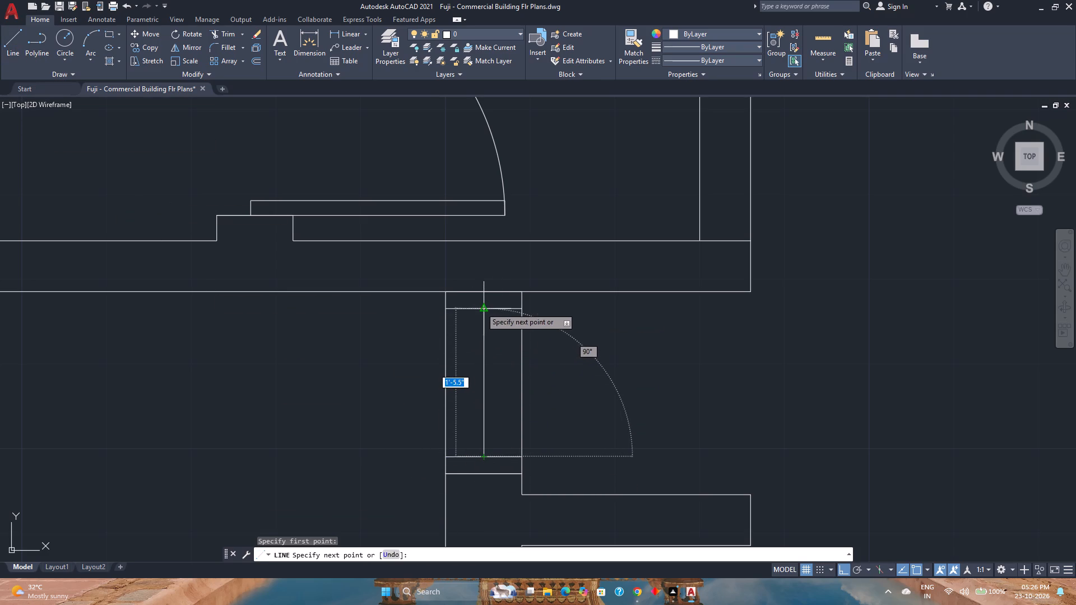
pyautogui.click(481, 308)
pyautogui.rightClick(480, 355)
pyautogui.click(511, 361)
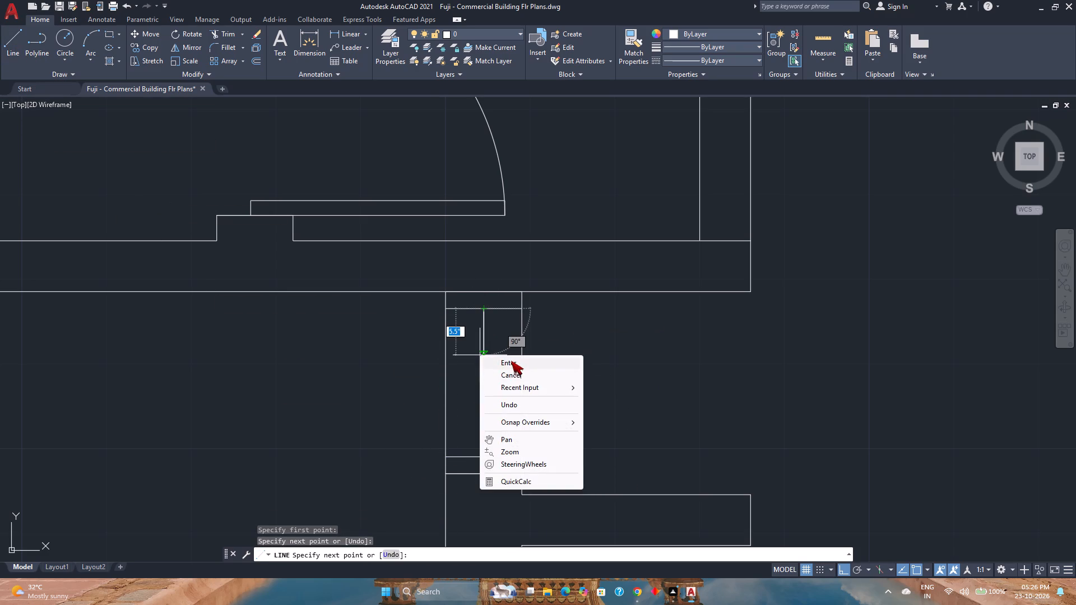
# Offset the window's vertical centre line by 0.5" to both sides.
pyautogui.click(253, 64)
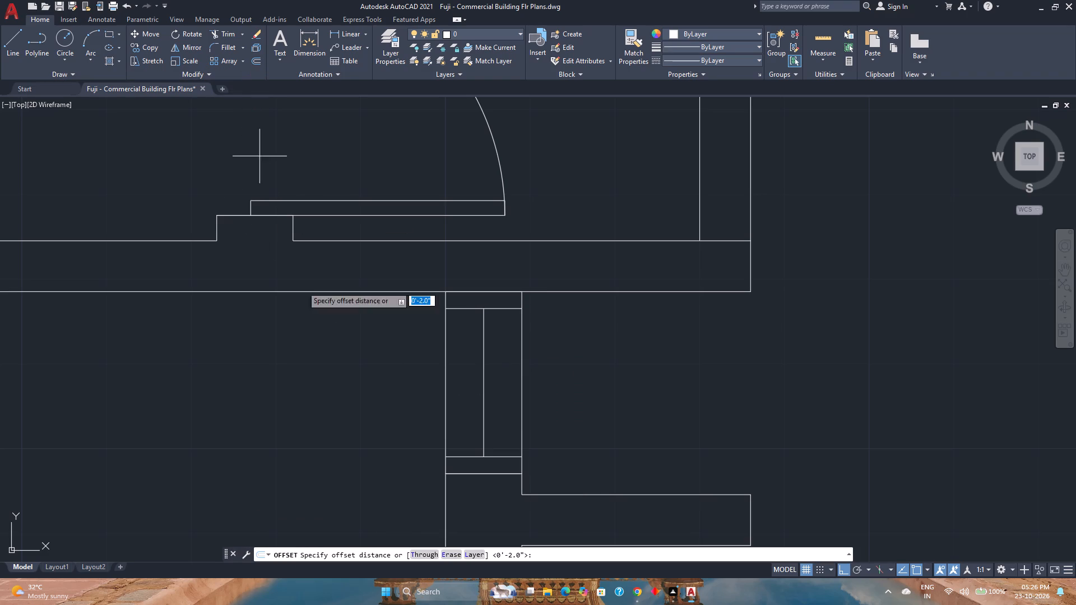
pyautogui.write('0.5')
pyautogui.press('Return')
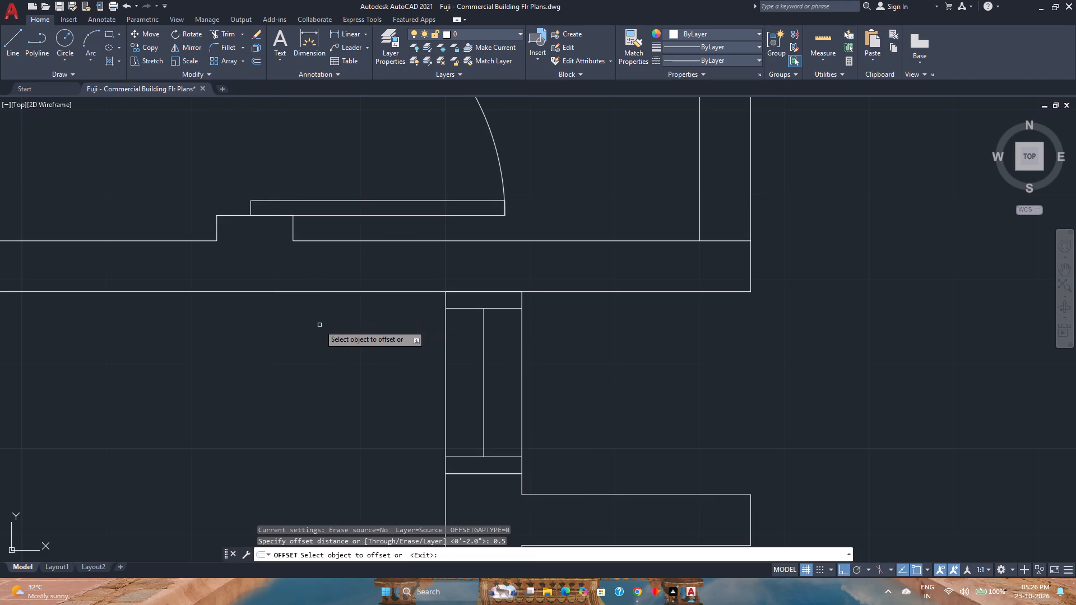
pyautogui.click(483, 378)
pyautogui.click(470, 379)
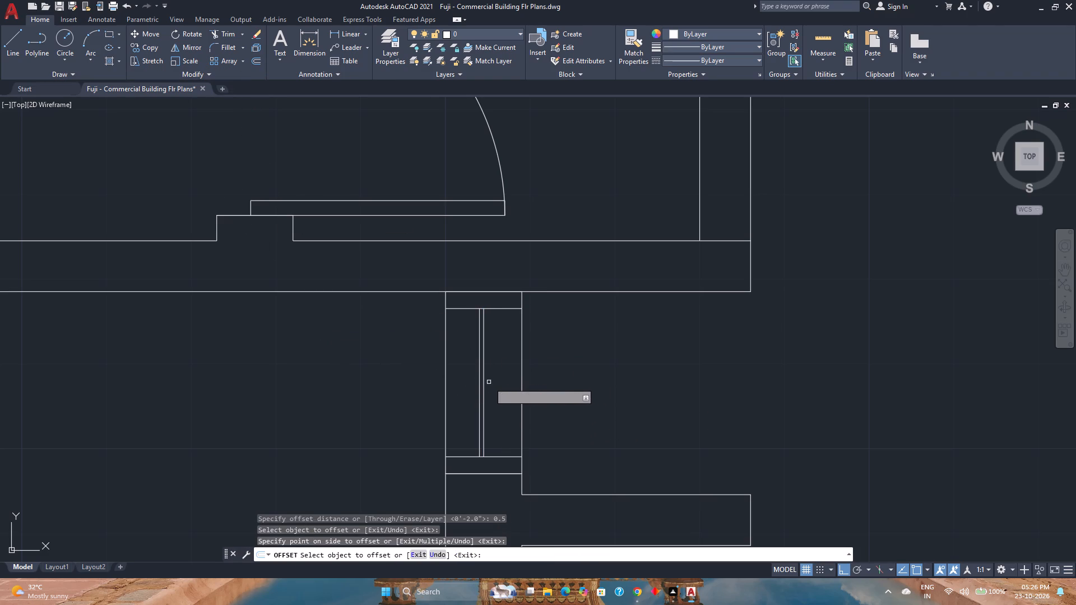
pyautogui.click(484, 389)
pyautogui.click(507, 389)
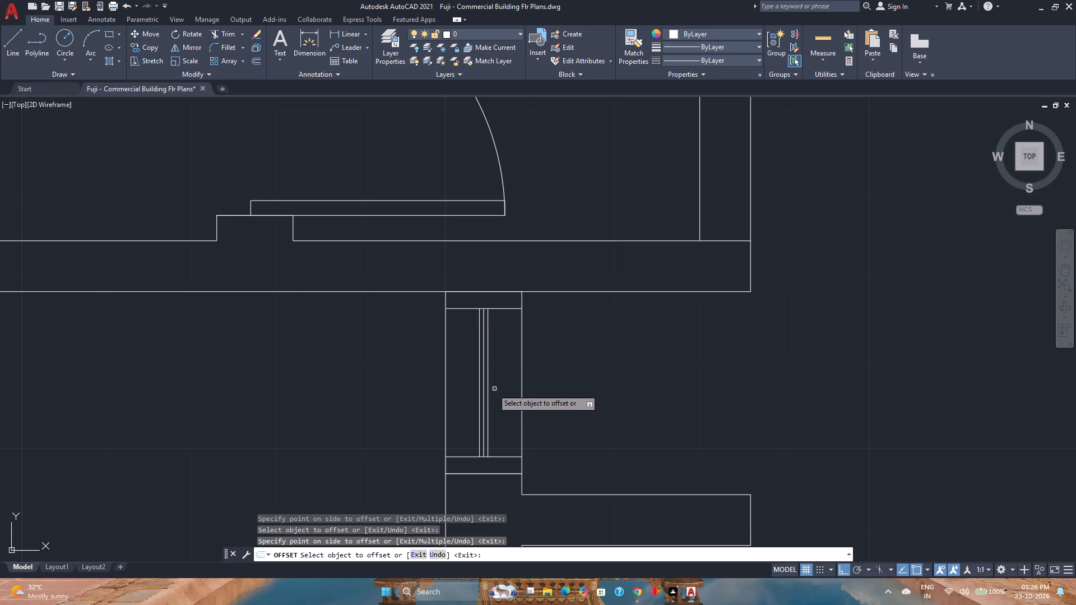
pyautogui.click(483, 385)
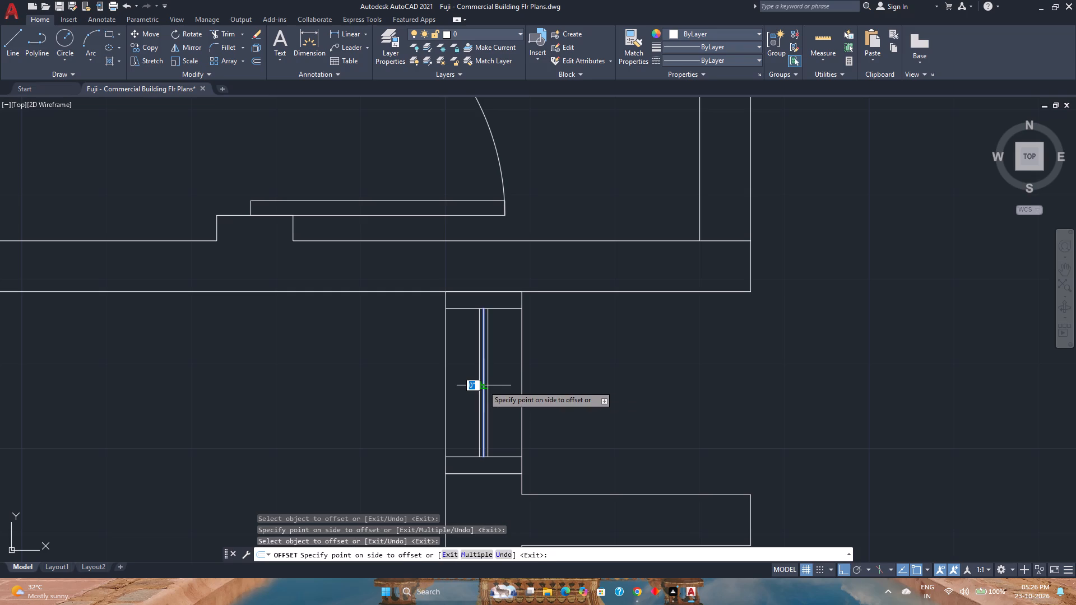
pyautogui.press('Escape')
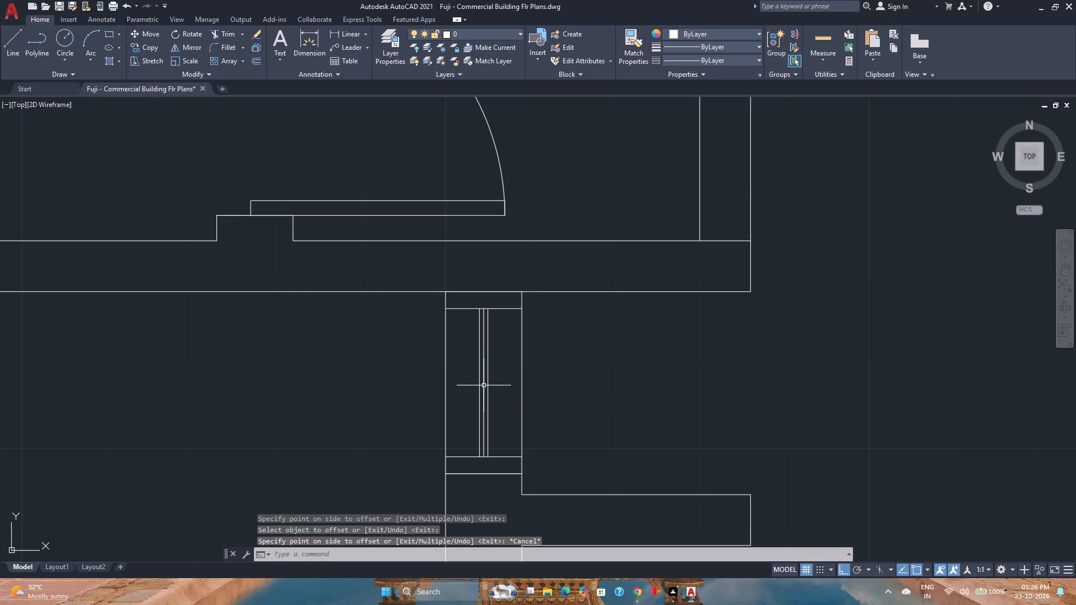
# Delete the original centre line between the two offset glass lines.
pyautogui.click(484, 385)
pyautogui.press('Delete')
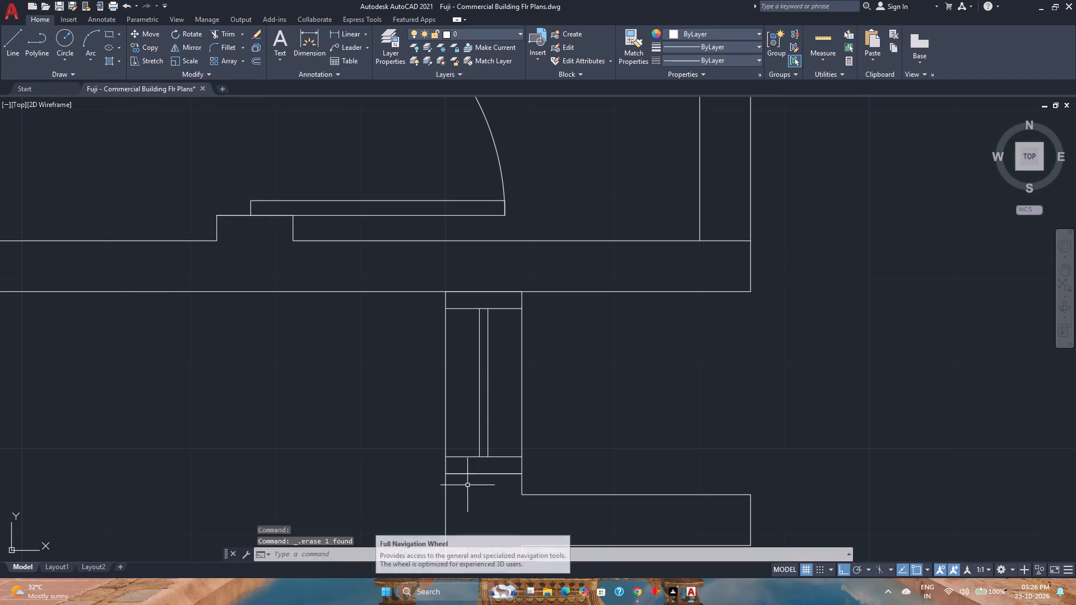
# Group the outer rectangle, end lines and glass lines of the narrow window into one unnamed group.
pyautogui.click(444, 439)
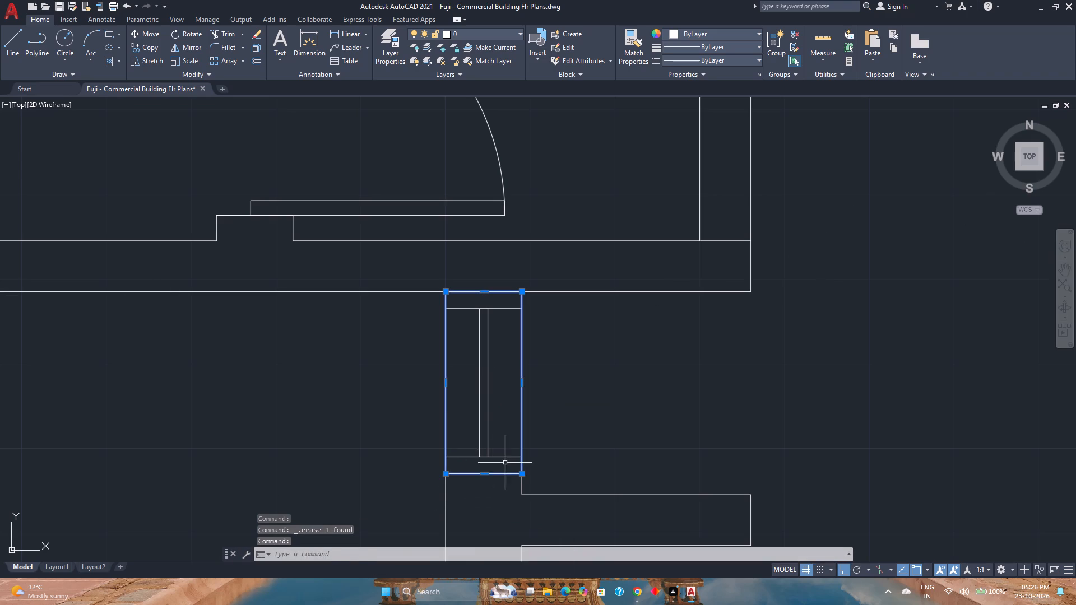
pyautogui.click(507, 463)
pyautogui.click(461, 304)
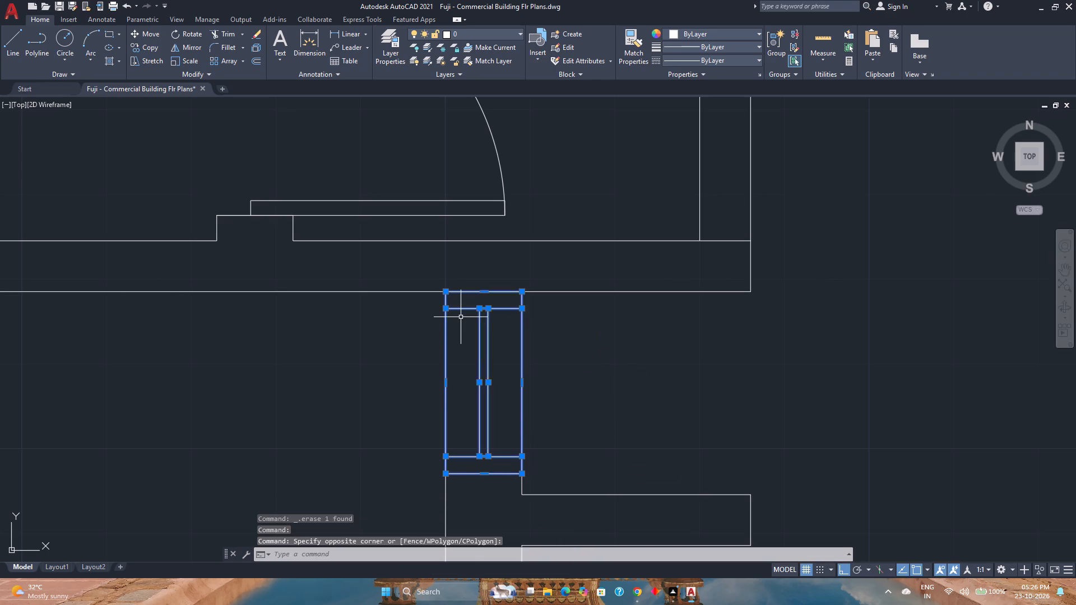
pyautogui.press('g')
pyautogui.press('Return')
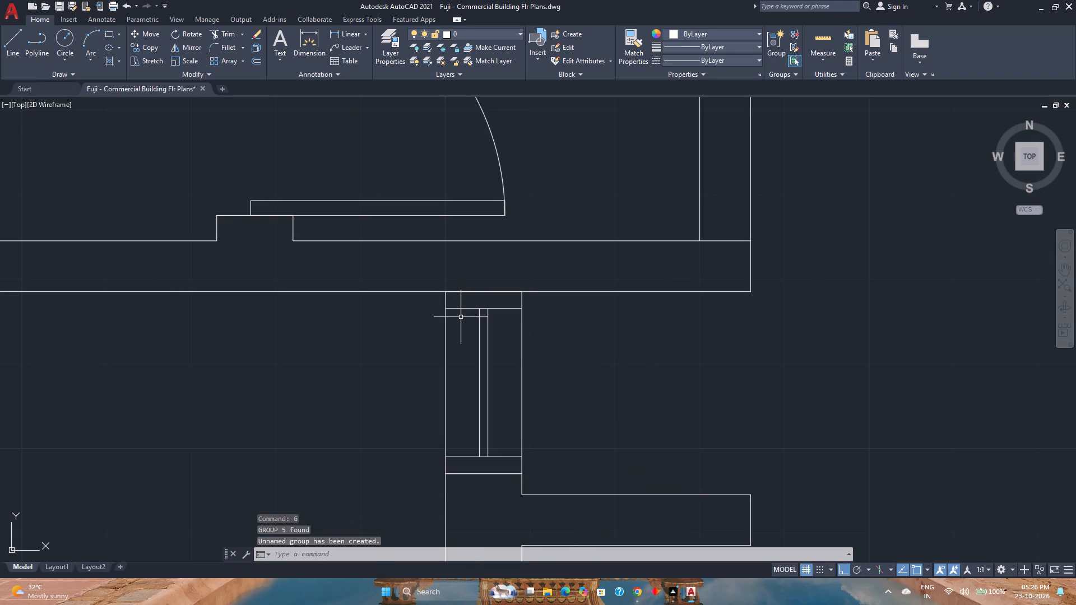
# Copy the narrow window group from its lower outer corner to the end of the upper-left small room's top wall opening.
pyautogui.click(489, 351)
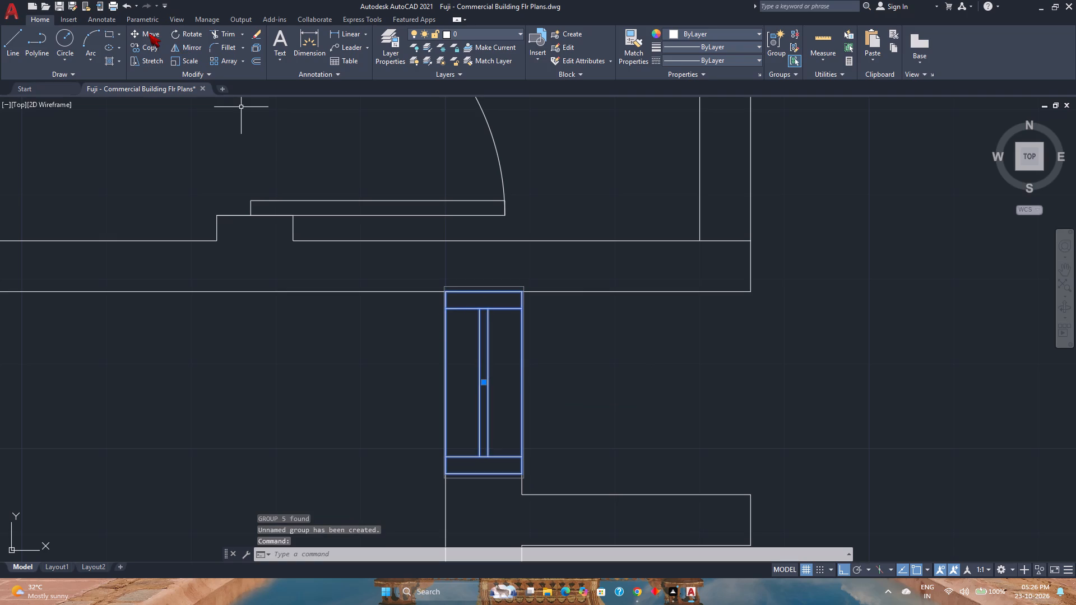
pyautogui.click(152, 44)
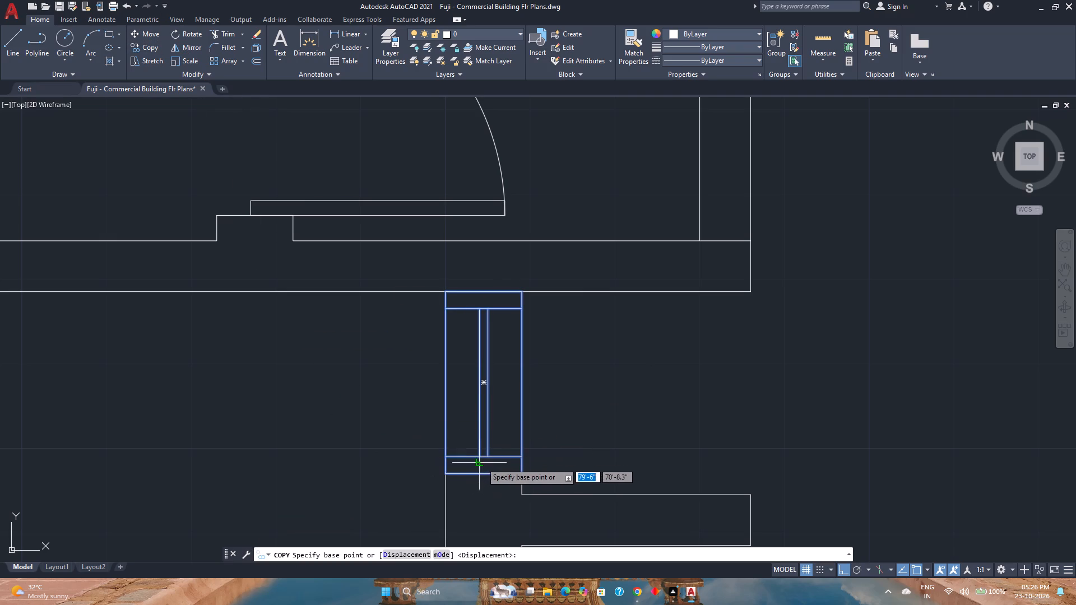
pyautogui.click(520, 475)
pyautogui.scroll(-5, 498, 439)
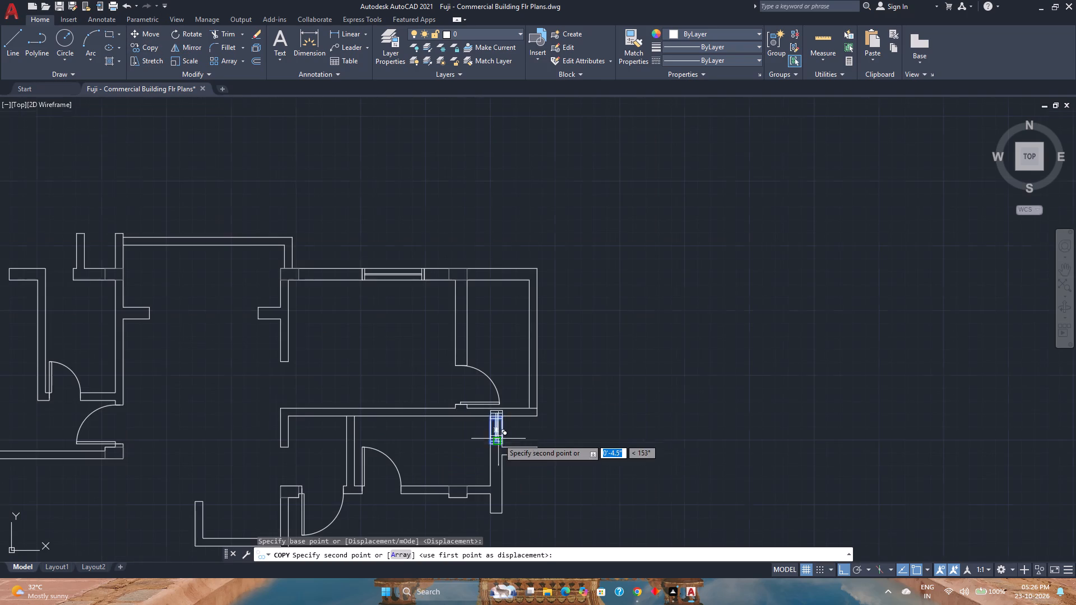
pyautogui.scroll(3, 73, 269)
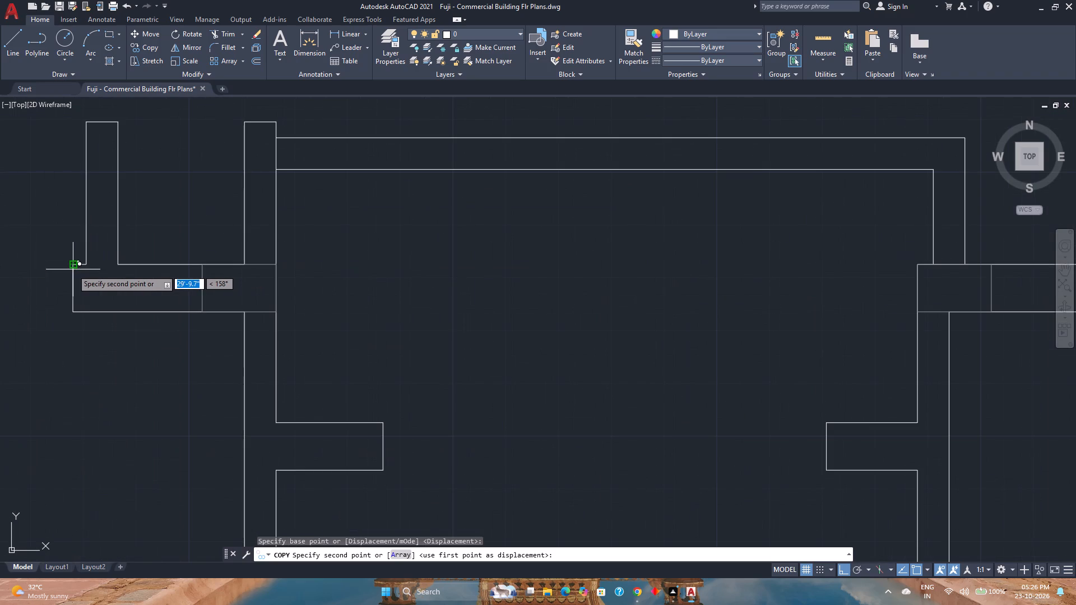
pyautogui.click(72, 269)
# Place another copy of the narrow window in the matching right-wall opening of the lower unit and finish copying.
pyautogui.moveTo(61, 296); pyautogui.dragTo(383, 397, button='middle')
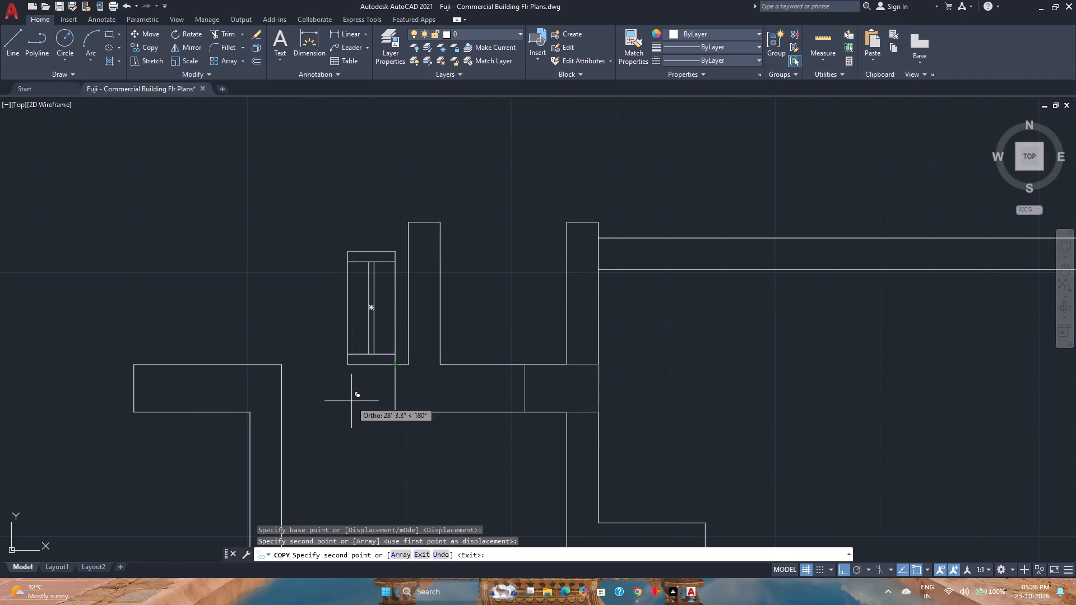
pyautogui.scroll(-3, 351, 394)
pyautogui.moveTo(491, 459); pyautogui.dragTo(342, 252, button='middle')
pyautogui.scroll(-2, 417, 308)
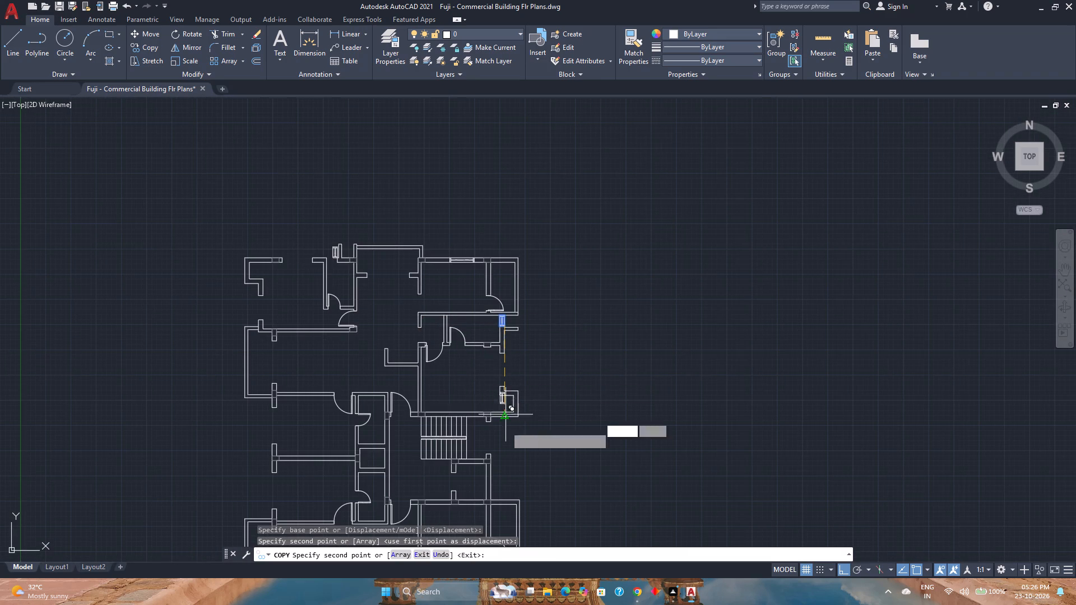
pyautogui.scroll(2, 503, 452)
pyautogui.moveTo(503, 452); pyautogui.dragTo(469, 288, button='middle')
pyautogui.middleClick(469, 282)
pyautogui.moveTo(472, 398); pyautogui.dragTo(438, 278, button='middle')
pyautogui.moveTo(436, 267); pyautogui.dragTo(434, 259, button='middle')
pyautogui.scroll(-2, 433, 238)
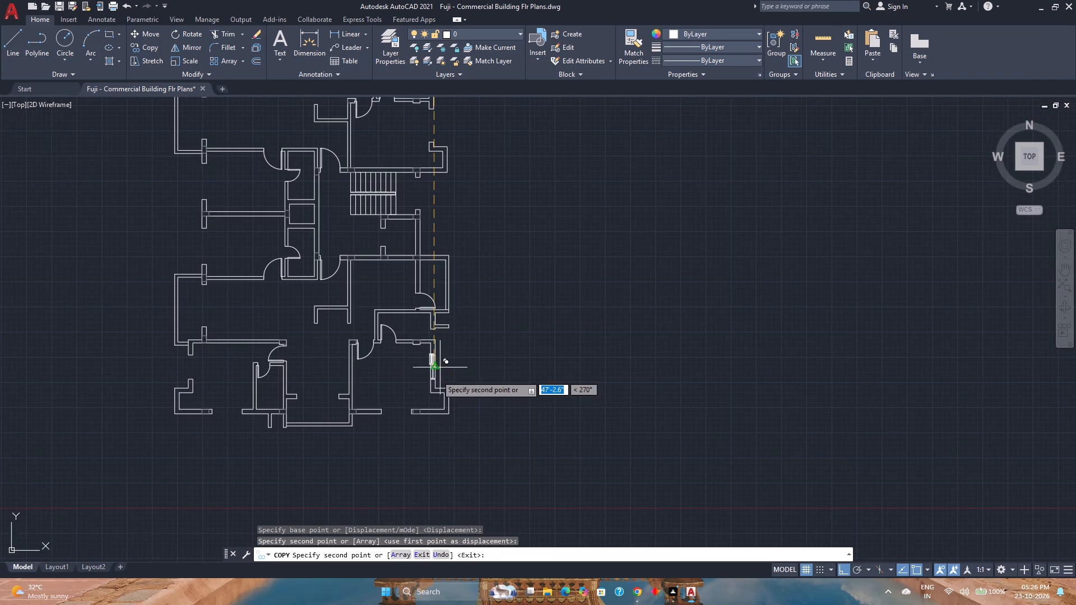
pyautogui.scroll(2, 437, 376)
pyautogui.scroll(2, 416, 303)
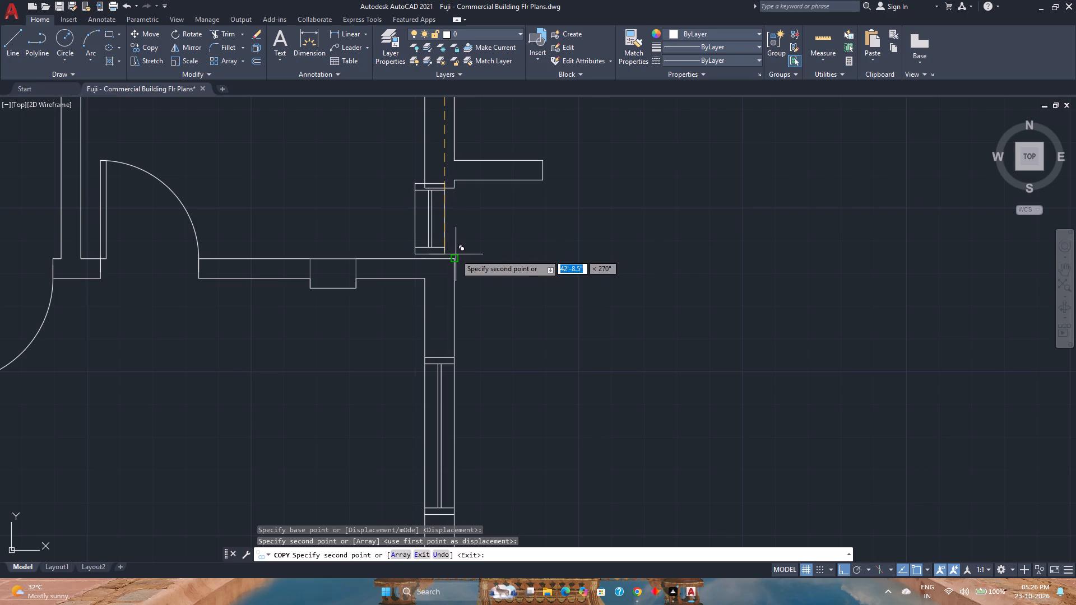
pyautogui.click(455, 255)
pyautogui.scroll(-1, 400, 259)
pyautogui.moveTo(400, 259); pyautogui.dragTo(452, 409, button='middle')
pyautogui.middleClick(452, 411)
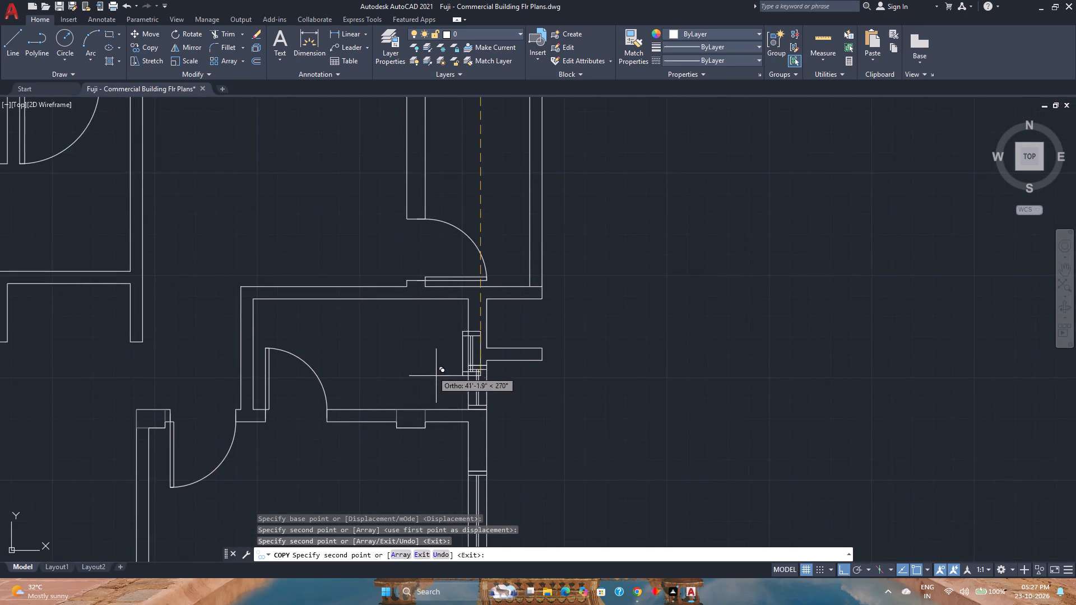
pyautogui.scroll(-3, 426, 362)
pyautogui.moveTo(397, 322); pyautogui.dragTo(467, 476, button='middle')
pyautogui.rightClick(661, 297)
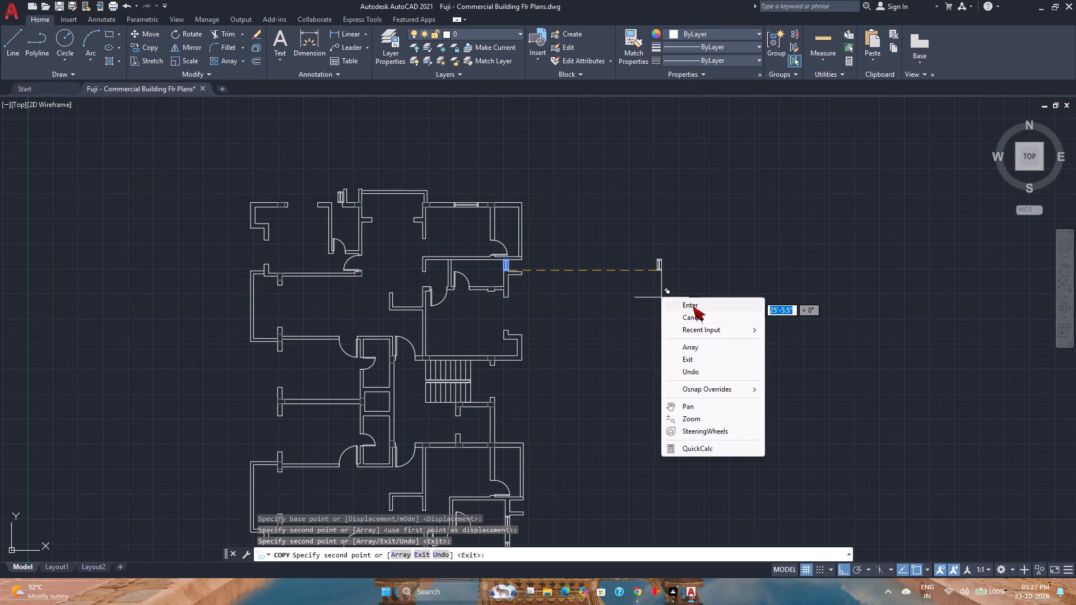
pyautogui.click(693, 306)
# Rotate the copied window at the upper-left small room 90° counterclockwise about its lower right corner to fit the horizontal opening.
pyautogui.scroll(5, 290, 201)
pyautogui.moveTo(429, 220); pyautogui.dragTo(336, 362, button='middle')
pyautogui.click(378, 277)
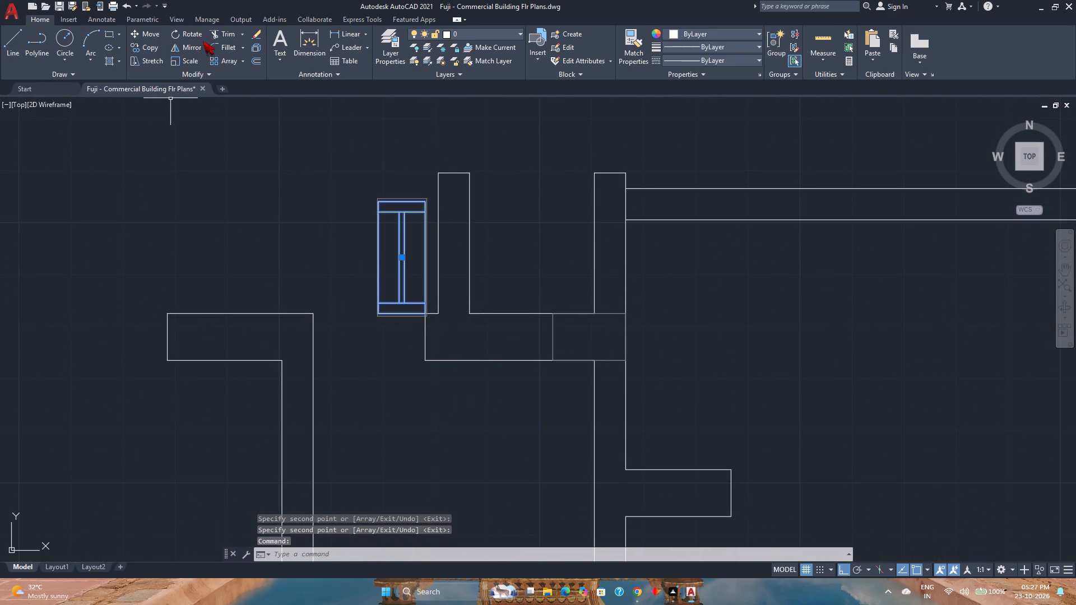
pyautogui.click(193, 32)
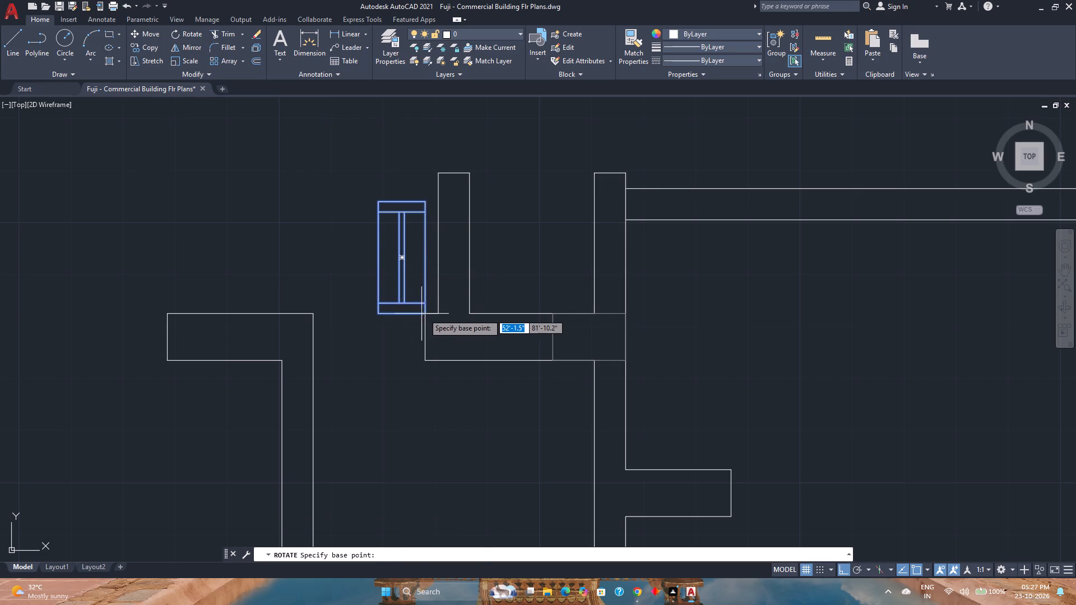
pyautogui.click(425, 314)
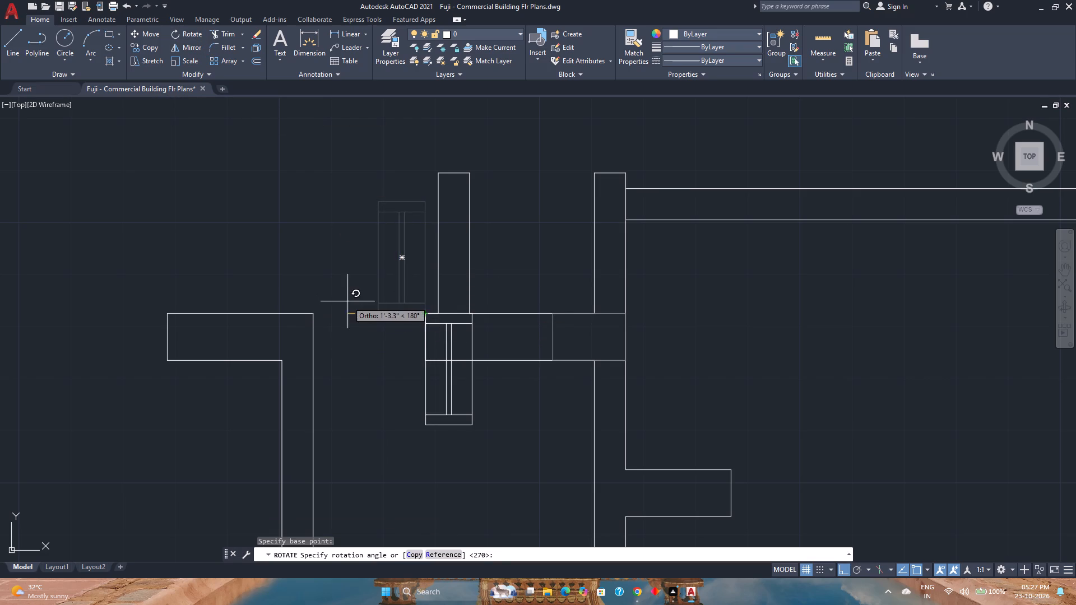
pyautogui.click(418, 295)
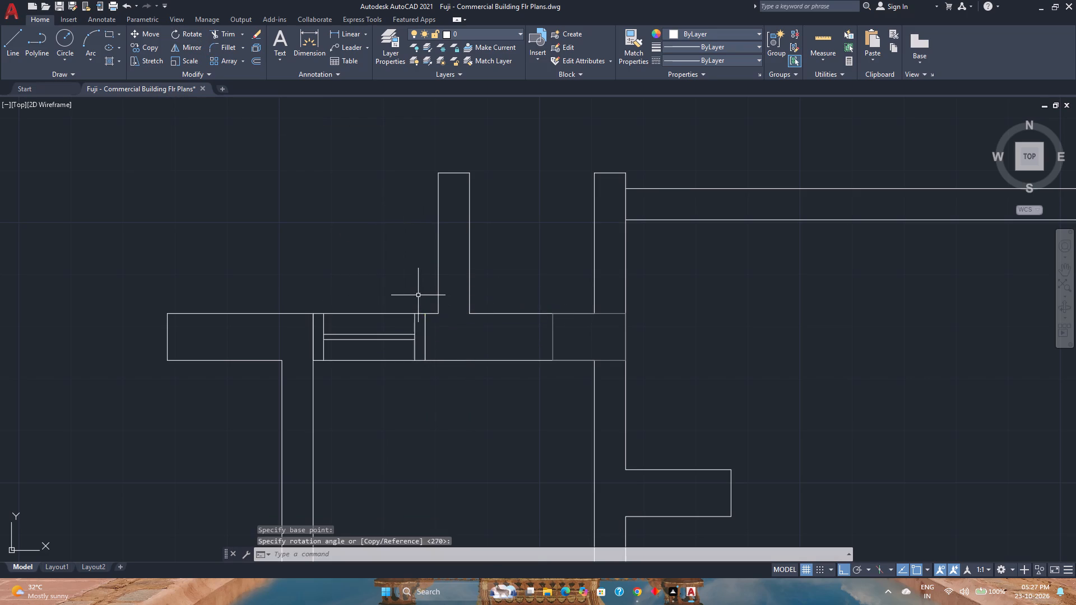
# Save the floor plan drawing.
pyautogui.scroll(-2, 442, 380)
pyautogui.moveTo(442, 383); pyautogui.dragTo(393, 281, button='middle')
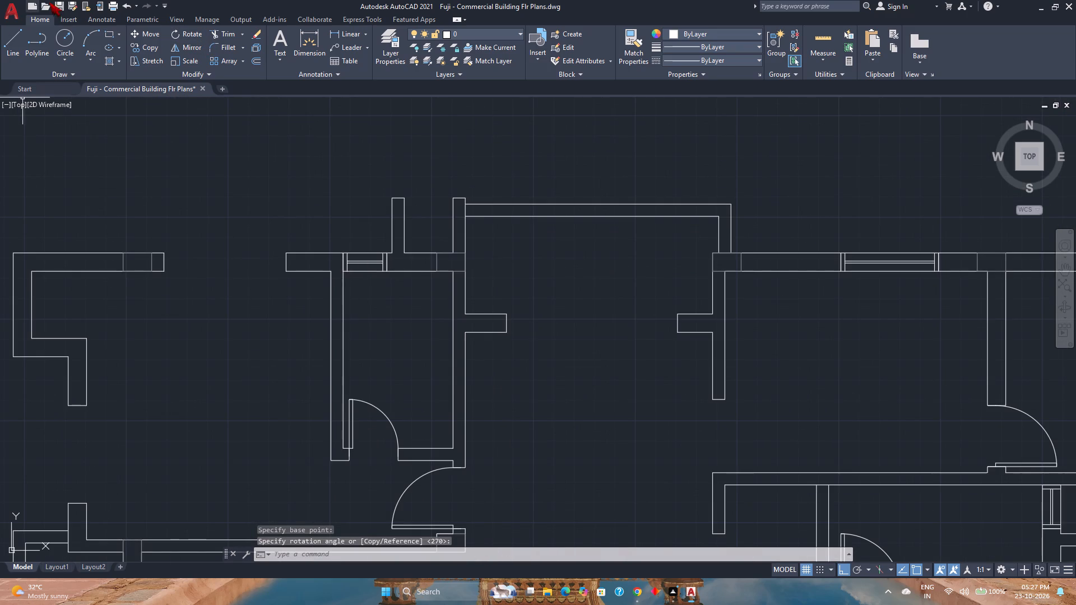
pyautogui.click(62, 4)
# Examine the lower unit's outer walls for places that still need window openings.
pyautogui.scroll(-2, 396, 270)
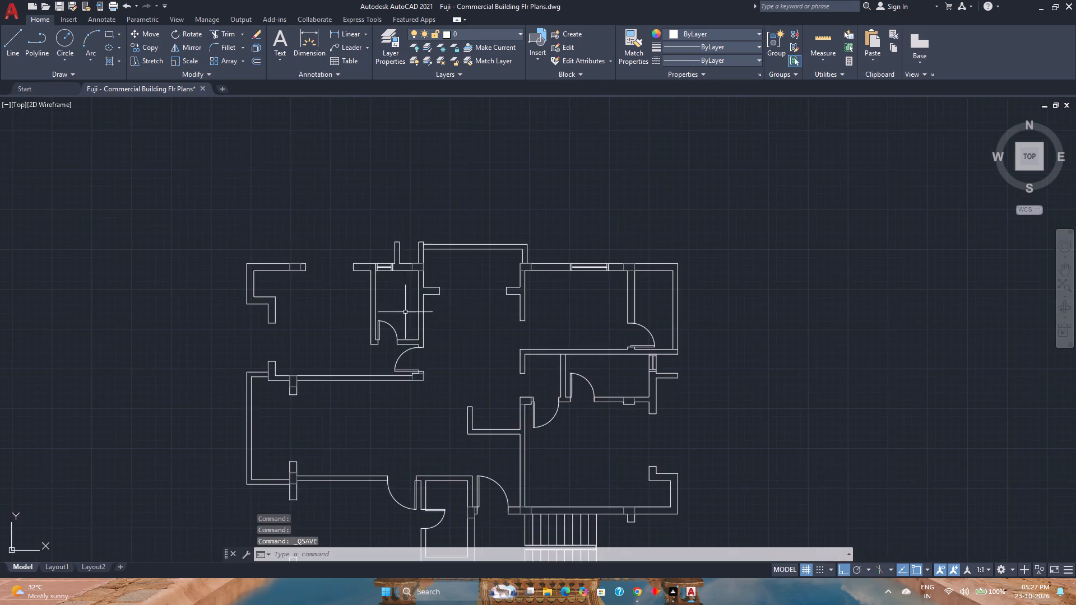
pyautogui.moveTo(413, 333); pyautogui.dragTo(345, 206, button='middle')
pyautogui.moveTo(345, 206); pyautogui.dragTo(340, 198, button='middle')
pyautogui.middleClick(340, 198)
pyautogui.scroll(-1, 341, 194)
pyautogui.scroll(-2, 314, 380)
pyautogui.scroll(2, 322, 451)
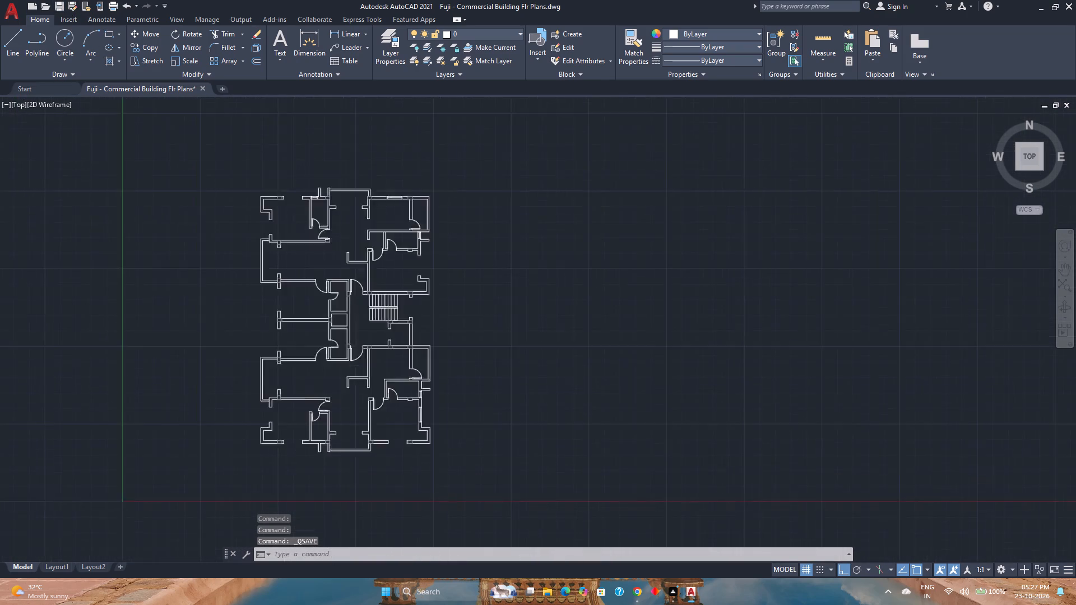
pyautogui.scroll(4, 322, 451)
pyautogui.scroll(-3, 322, 446)
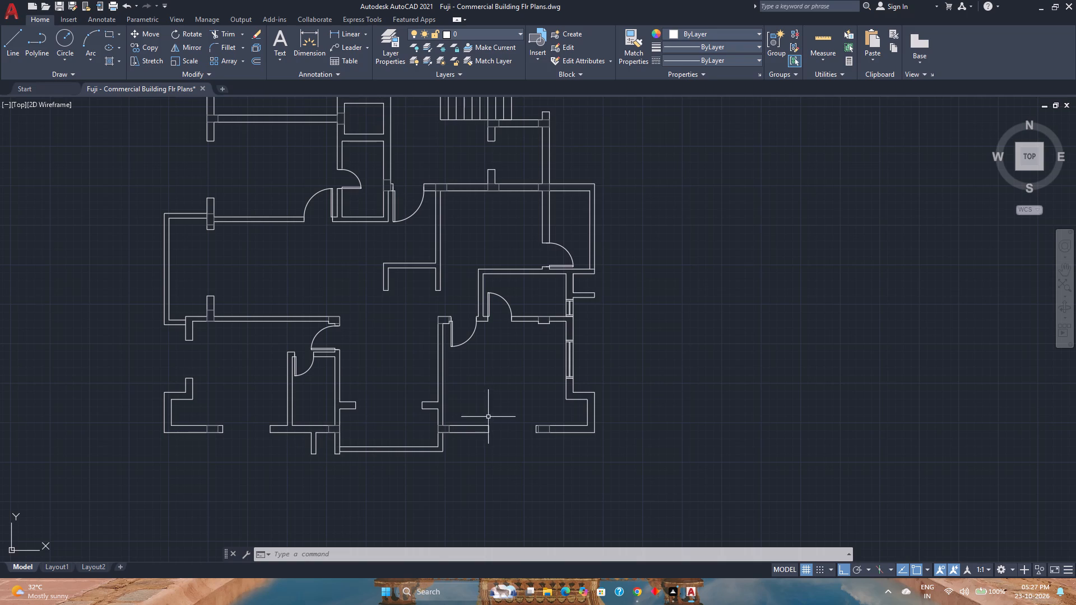
pyautogui.scroll(3, 281, 443)
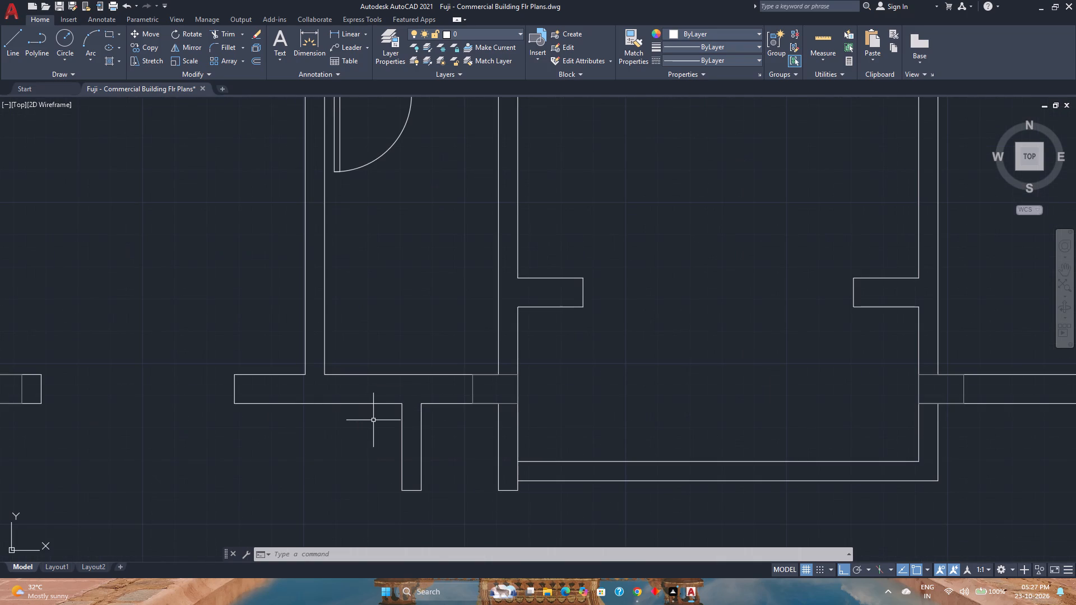
pyautogui.scroll(-7, 369, 378)
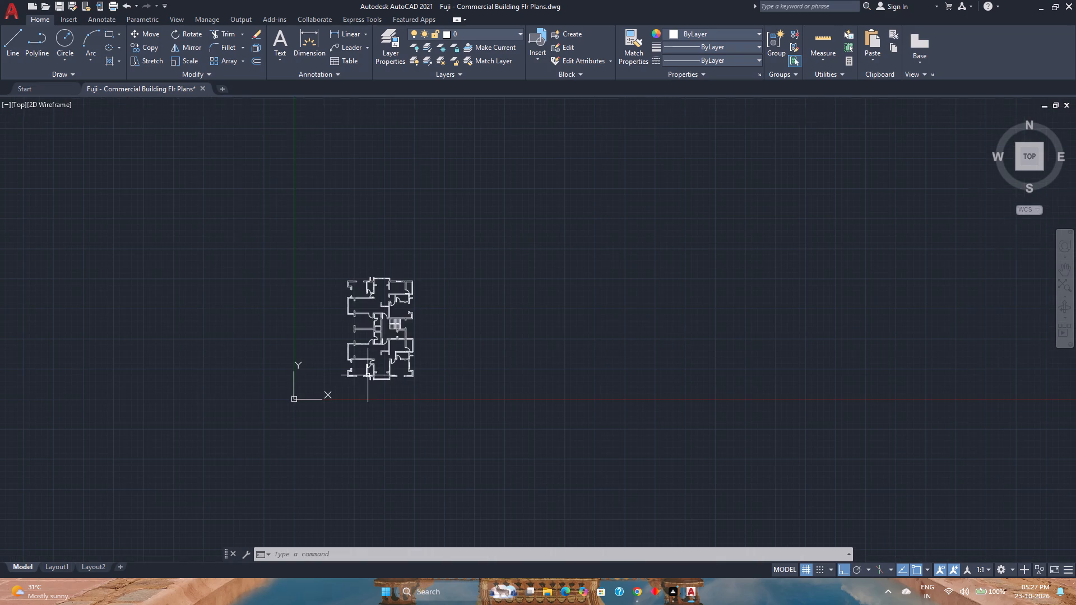
pyautogui.scroll(6, 378, 279)
pyautogui.scroll(-3, 297, 320)
pyautogui.moveTo(329, 409); pyautogui.dragTo(356, 348, button='middle')
pyautogui.middleClick(356, 348)
pyautogui.middleClick(356, 348)
pyautogui.middleClick(356, 348)
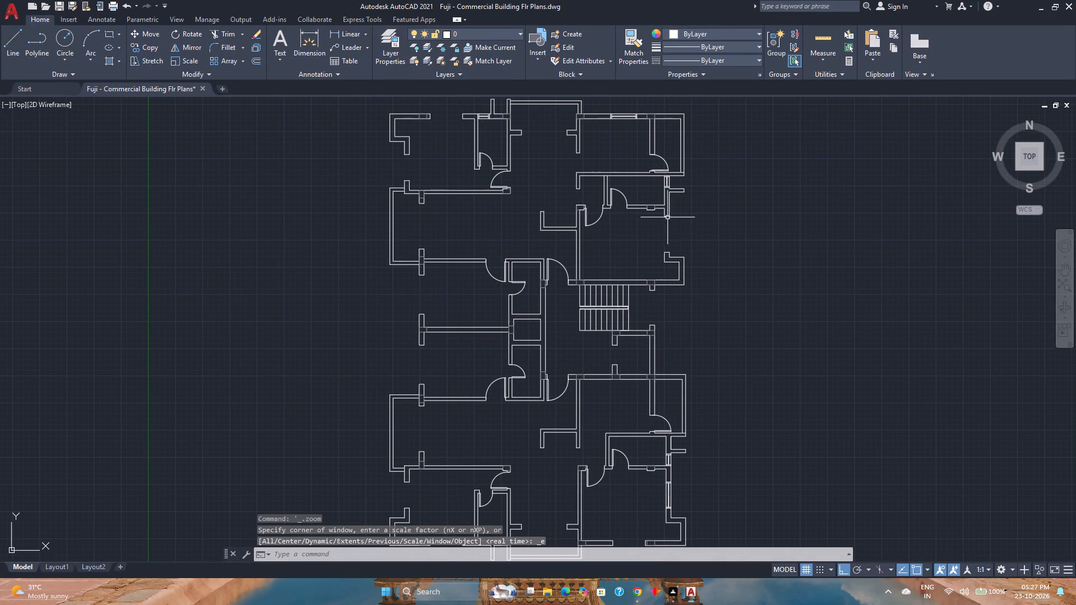
# Draw a line across the bottom wall from the lower-left small room's inner left corner to the wall's outer face.
pyautogui.moveTo(636, 396); pyautogui.dragTo(568, 286, button='middle')
pyautogui.middleClick(568, 286)
pyautogui.scroll(4, 432, 426)
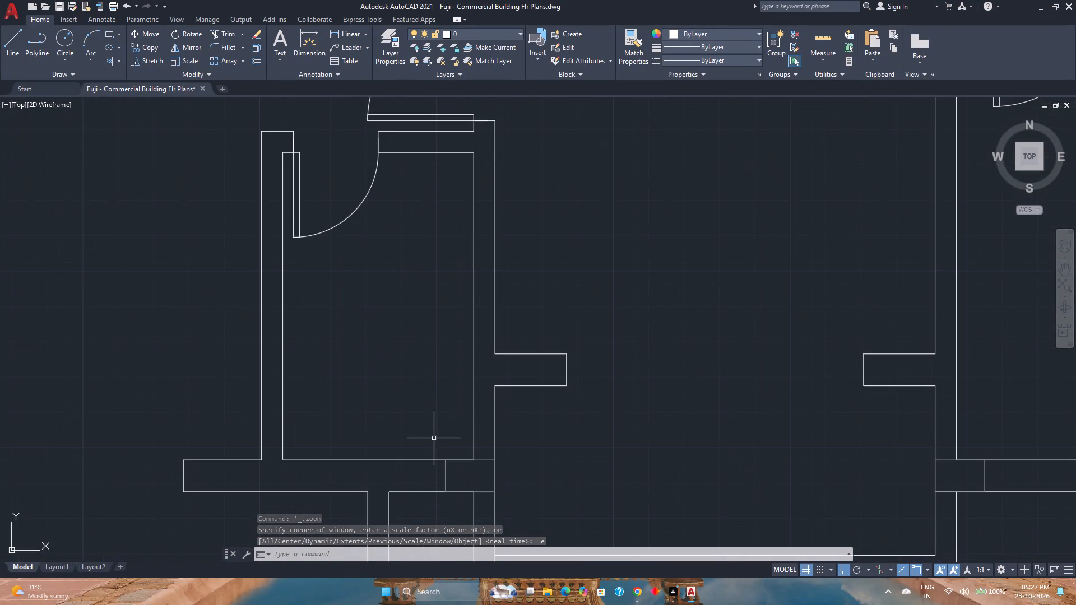
pyautogui.moveTo(434, 442); pyautogui.dragTo(464, 329, button='middle')
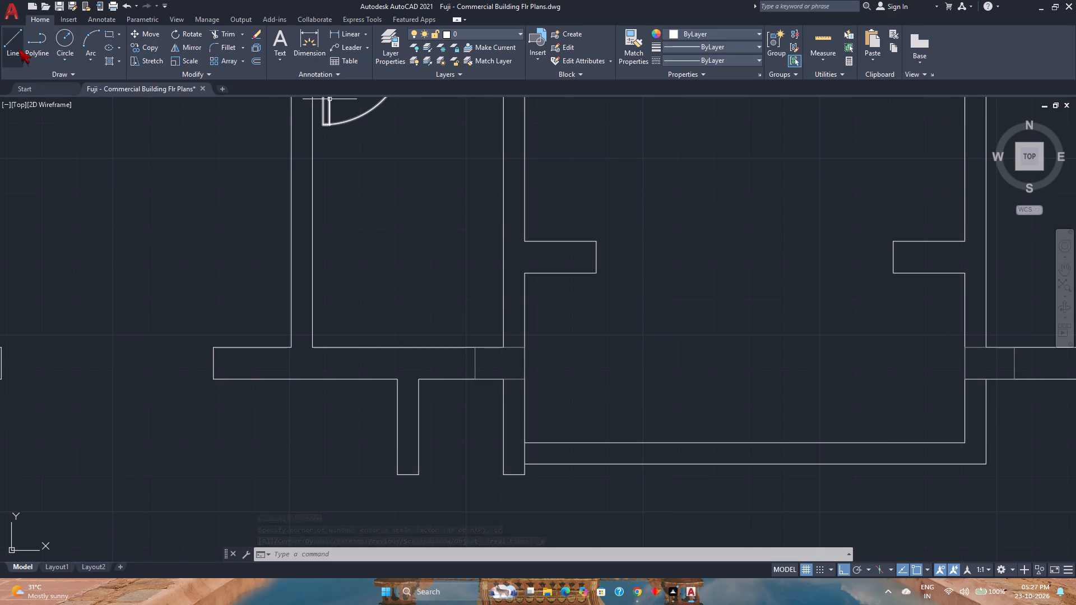
pyautogui.click(18, 49)
pyautogui.scroll(3, 307, 355)
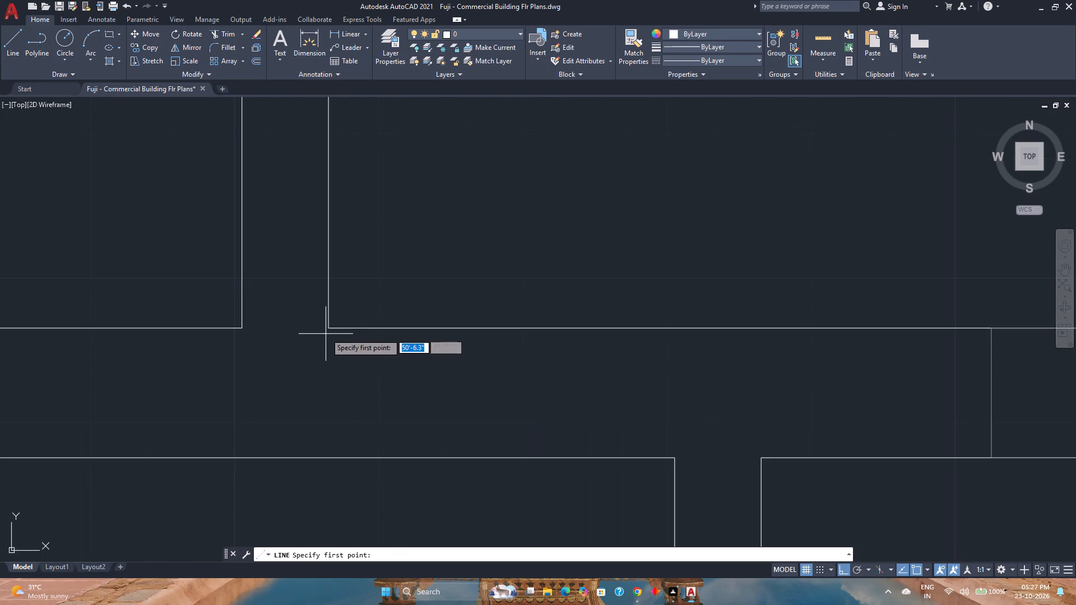
pyautogui.click(328, 329)
pyautogui.click(332, 457)
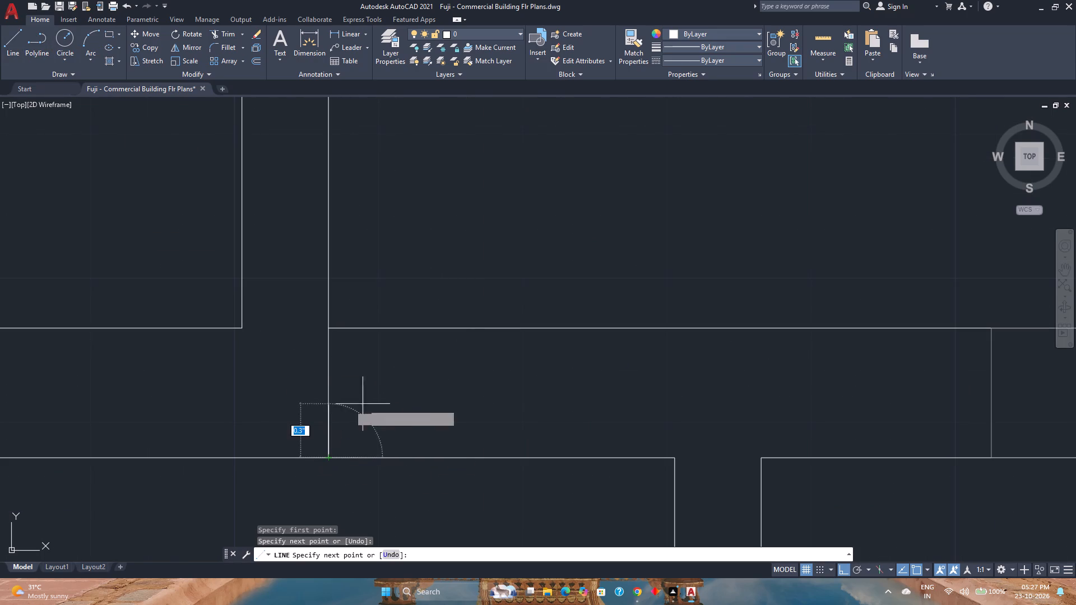
pyautogui.rightClick(382, 384)
pyautogui.click(421, 394)
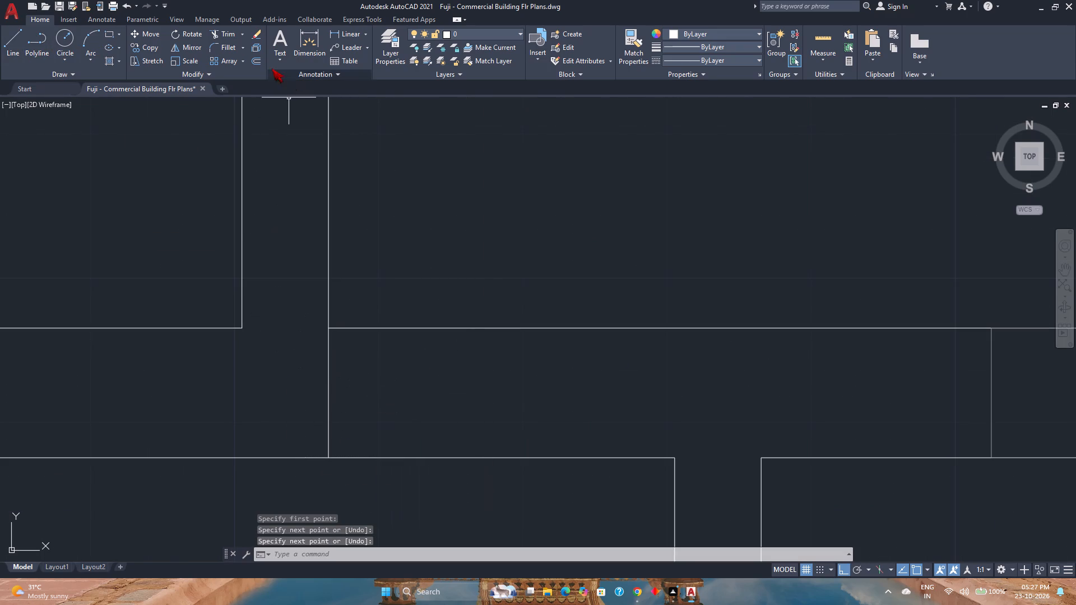
# Offset the new cross-wall line 1'9.5" to the right along the bottom wall.
pyautogui.click(262, 63)
pyautogui.write('1\'9.5"')
pyautogui.press('Return')
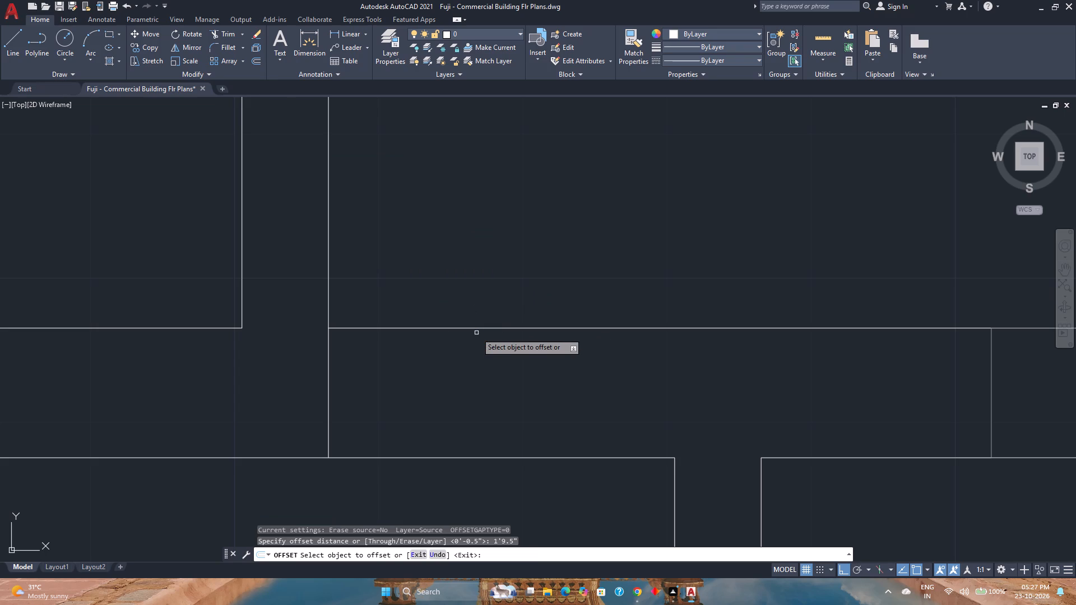
pyautogui.click(328, 385)
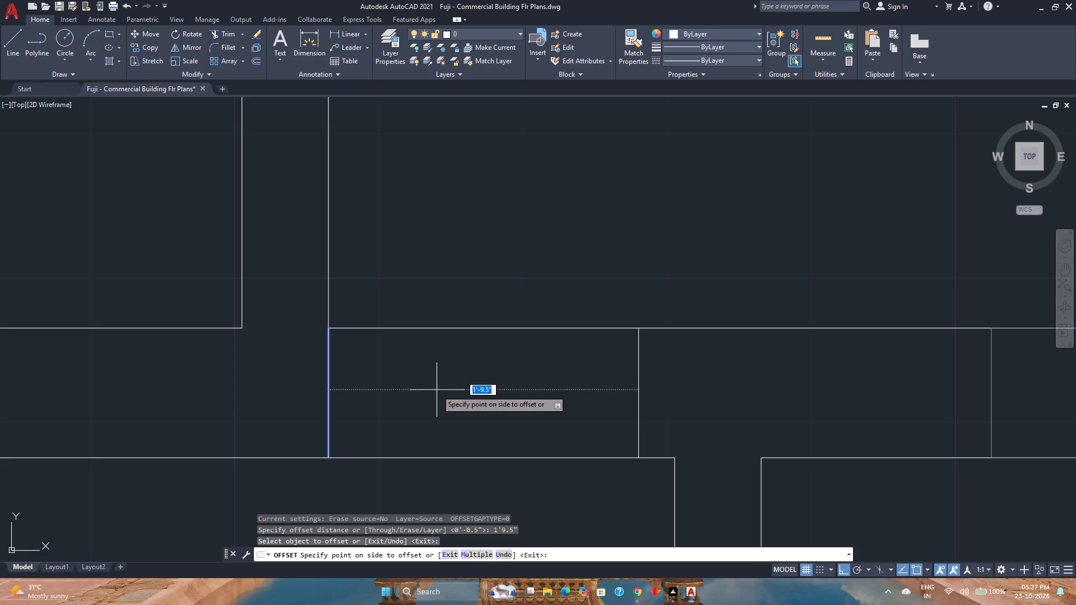
pyautogui.click(437, 390)
pyautogui.rightClick(442, 248)
pyautogui.click(472, 257)
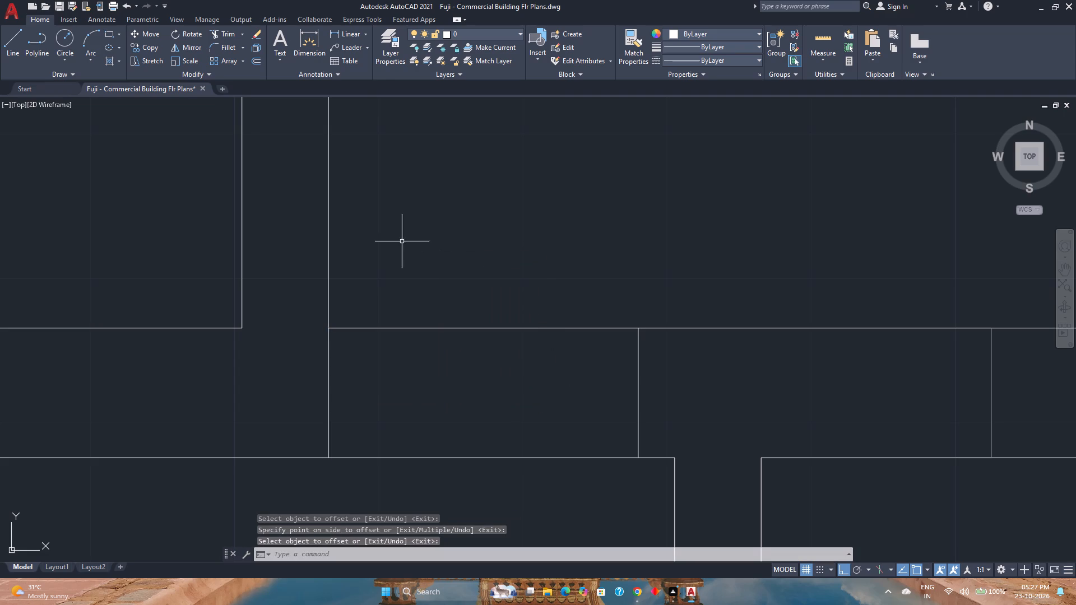
# Trim both bottom wall lines between the two cross-wall lines to open the small room's window gap.
pyautogui.click(221, 27)
pyautogui.click(224, 33)
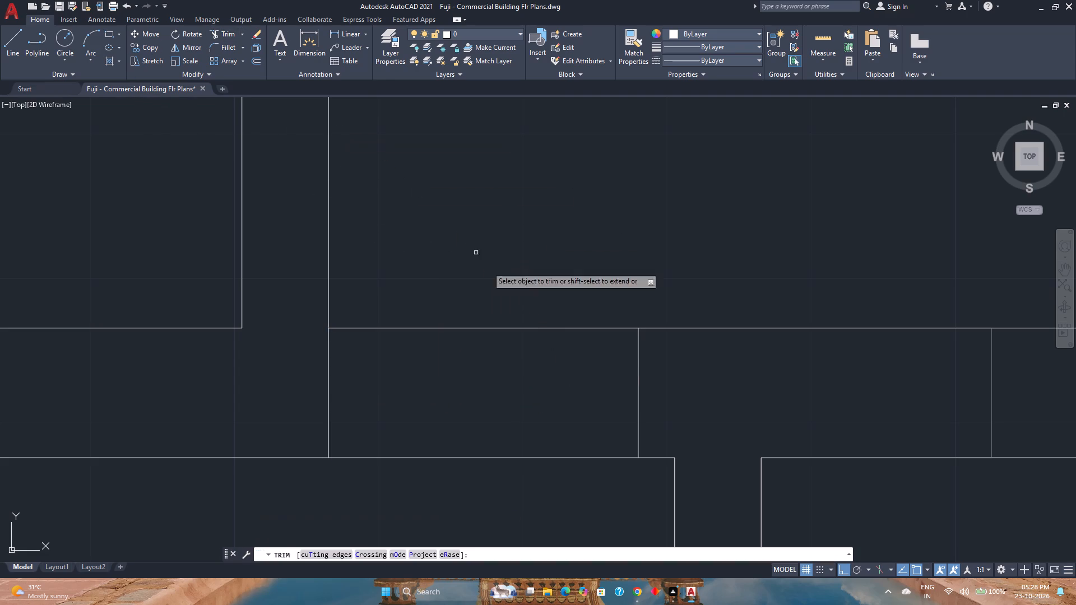
pyautogui.moveTo(544, 509); pyautogui.dragTo(535, 460)
pyautogui.click(484, 225)
pyautogui.moveTo(484, 224); pyautogui.dragTo(498, 490)
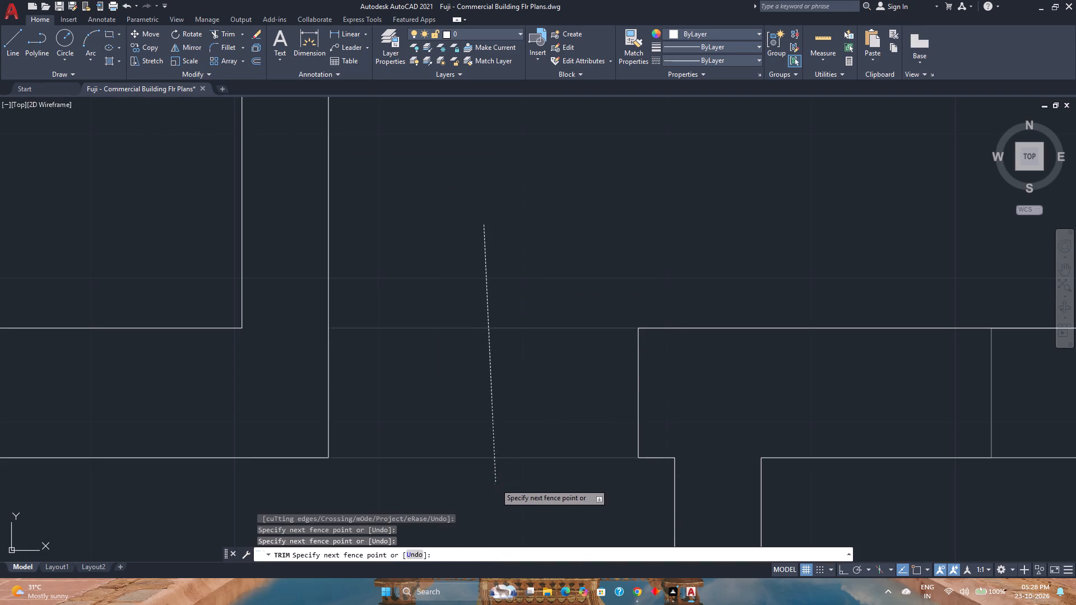
pyautogui.click(495, 483)
pyautogui.rightClick(490, 408)
pyautogui.click(526, 416)
# Join the opening's left end line with the adjoining vertical and bottom wall lines into one polyline.
pyautogui.scroll(3, 581, 357)
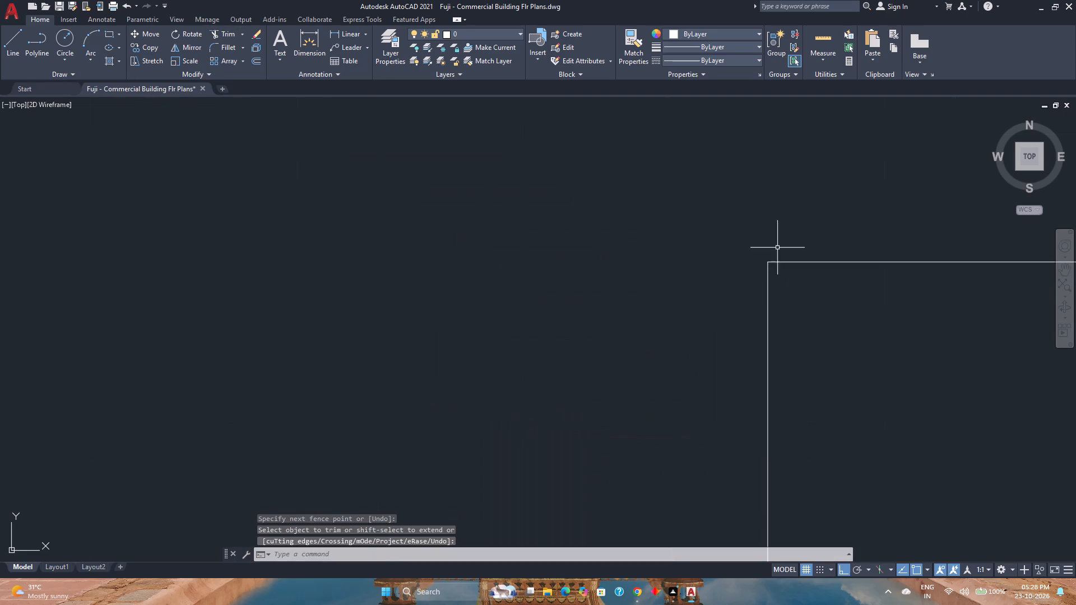
pyautogui.scroll(-10, 722, 319)
pyautogui.moveTo(660, 269); pyautogui.dragTo(382, 362, button='middle')
pyautogui.middleClick(382, 362)
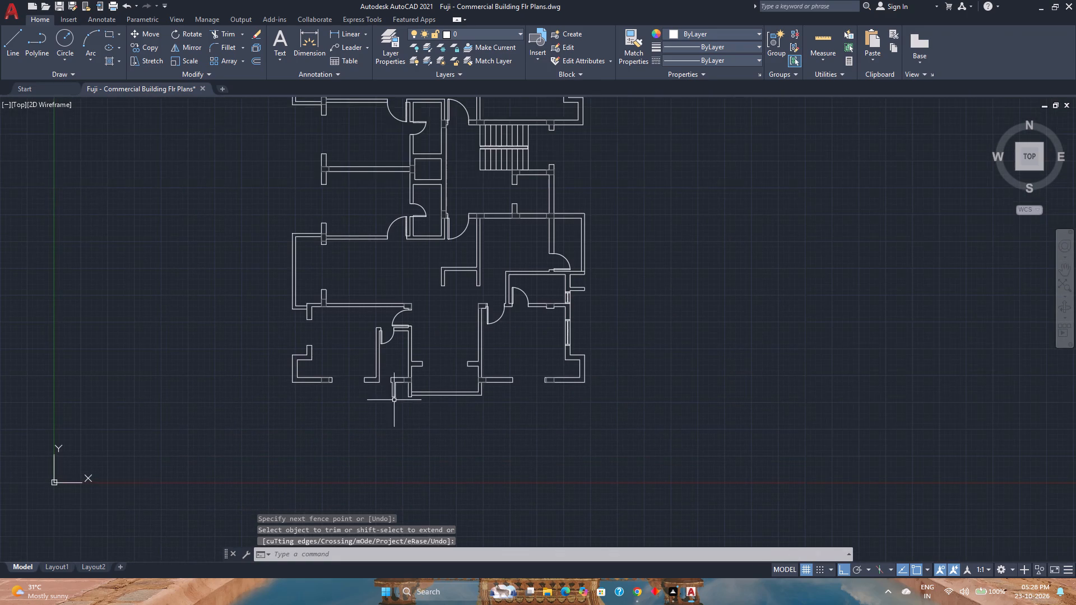
pyautogui.scroll(4, 379, 385)
pyautogui.click(392, 381)
pyautogui.click(375, 340)
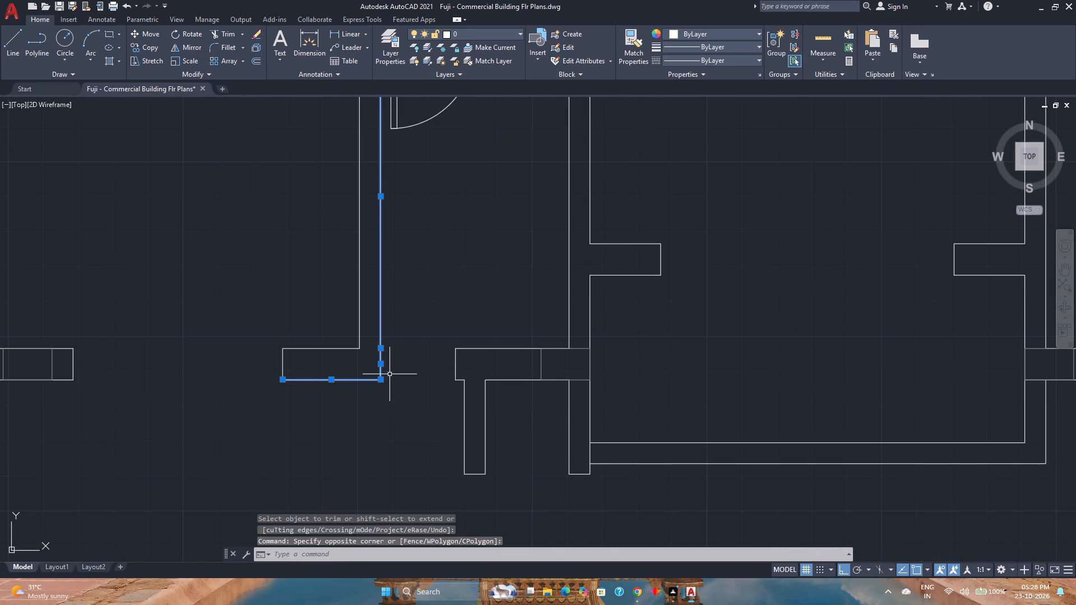
pyautogui.press('j')
pyautogui.press('Return')
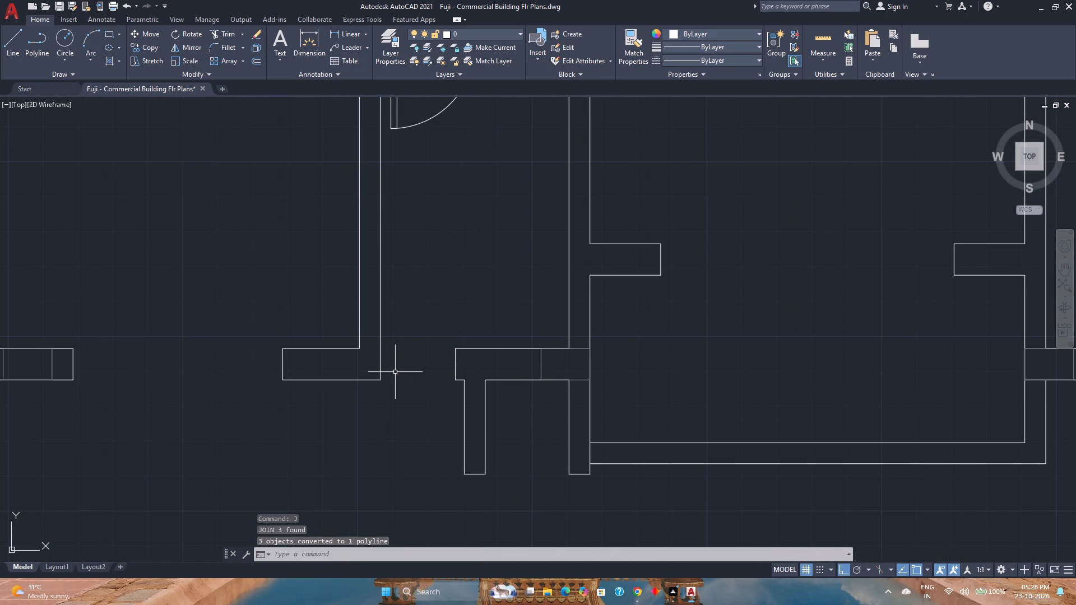
# Copy the window symbol from the upper-left small room's top wall into the lower-left small room's bottom wall opening, matching lower-right corners.
pyautogui.scroll(-1, 395, 372)
pyautogui.scroll(1, 395, 372)
pyautogui.scroll(-4, 396, 372)
pyautogui.scroll(-3, 359, 257)
pyautogui.moveTo(359, 257); pyautogui.dragTo(378, 311, button='middle')
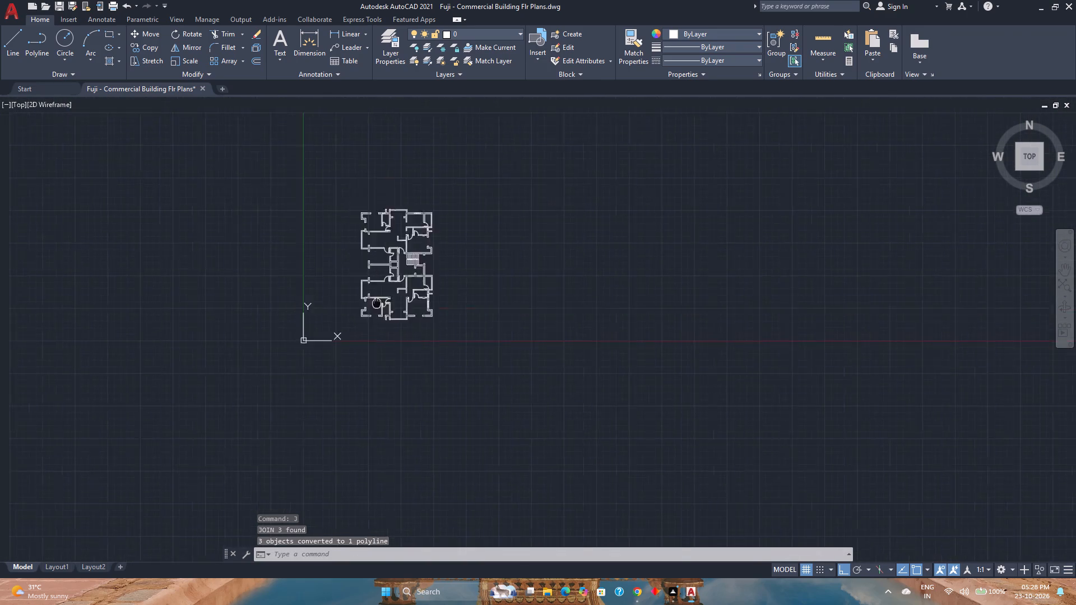
pyautogui.moveTo(378, 311); pyautogui.dragTo(373, 393, button='middle')
pyautogui.scroll(5, 388, 321)
pyautogui.click(337, 282)
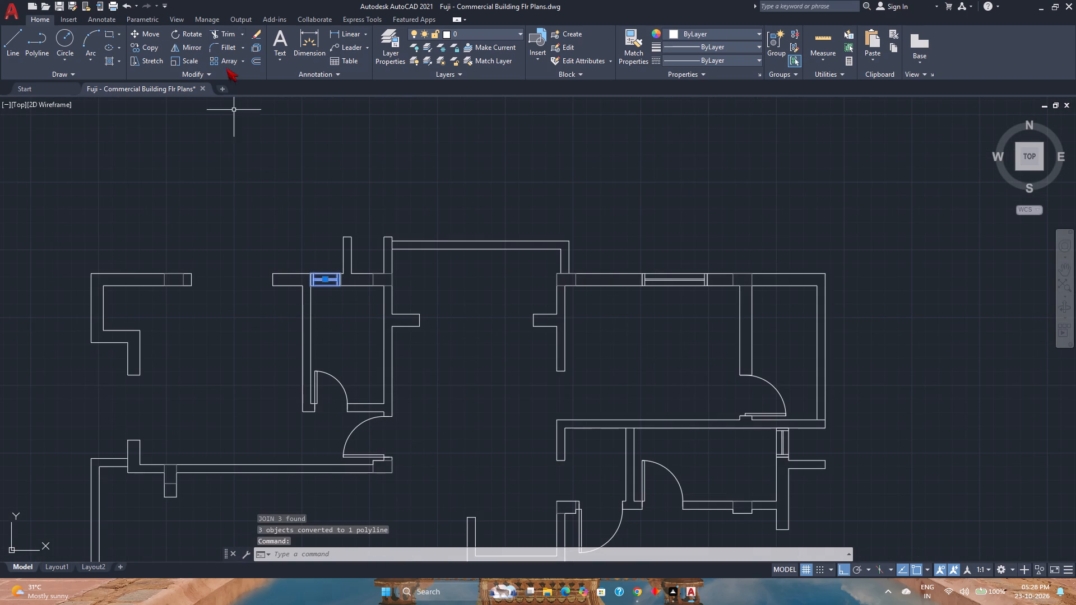
pyautogui.click(151, 45)
pyautogui.scroll(3, 326, 305)
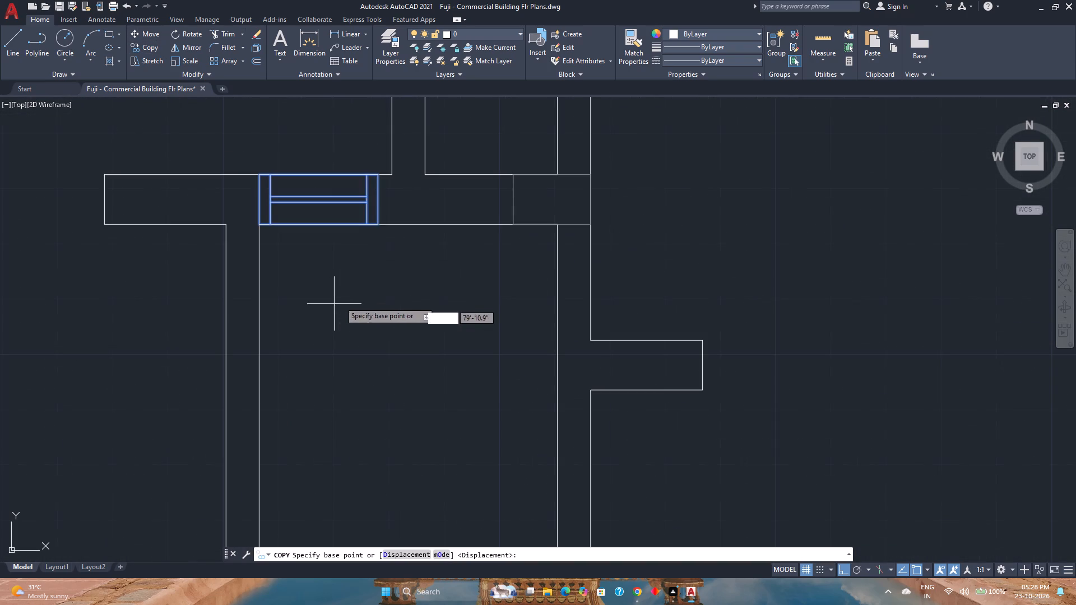
pyautogui.click(378, 224)
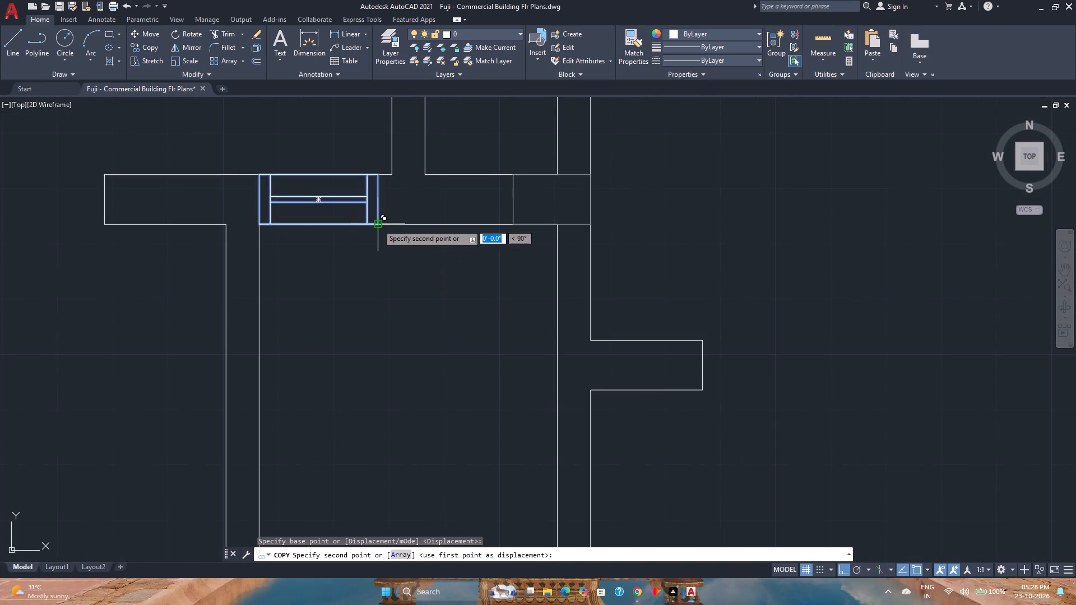
pyautogui.scroll(-8, 378, 224)
pyautogui.scroll(3, 367, 334)
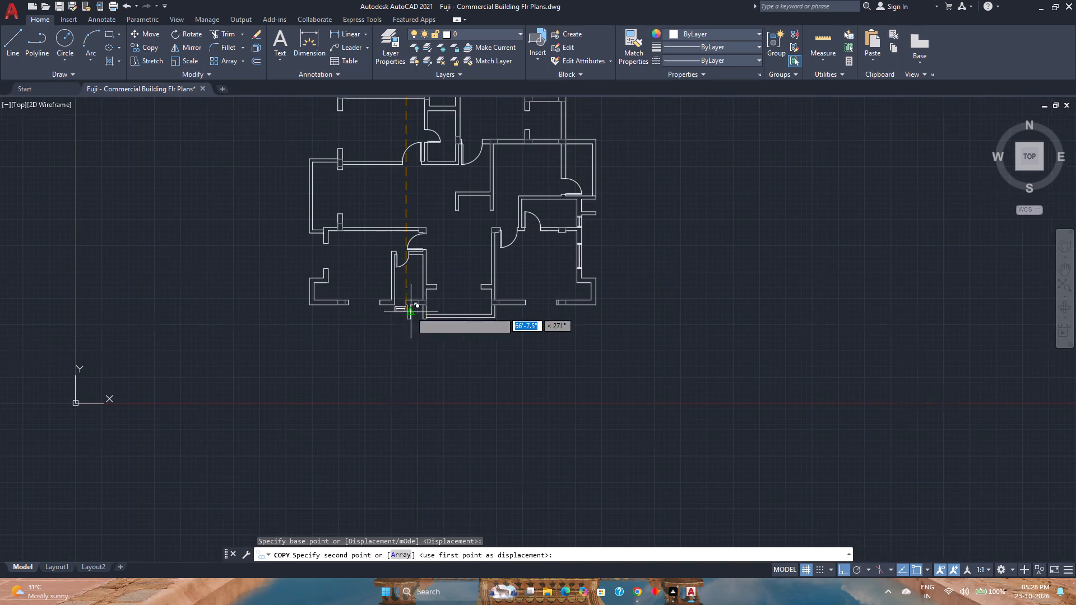
pyautogui.scroll(3, 410, 311)
pyautogui.scroll(2, 371, 281)
pyautogui.click(419, 286)
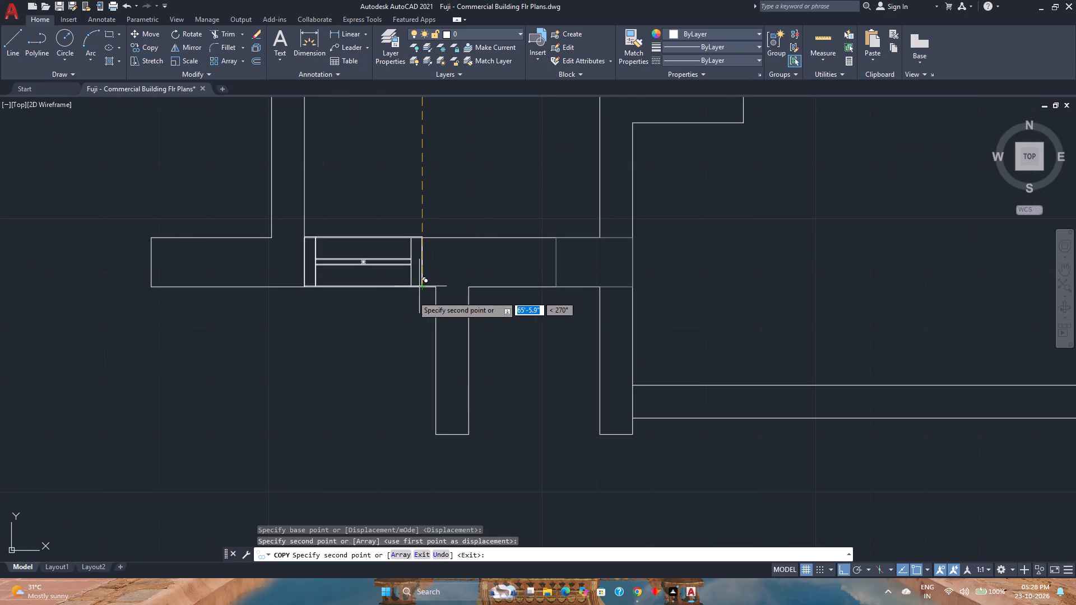
pyautogui.rightClick(368, 324)
pyautogui.click(399, 332)
# Save the drawing.
pyautogui.scroll(-5, 399, 332)
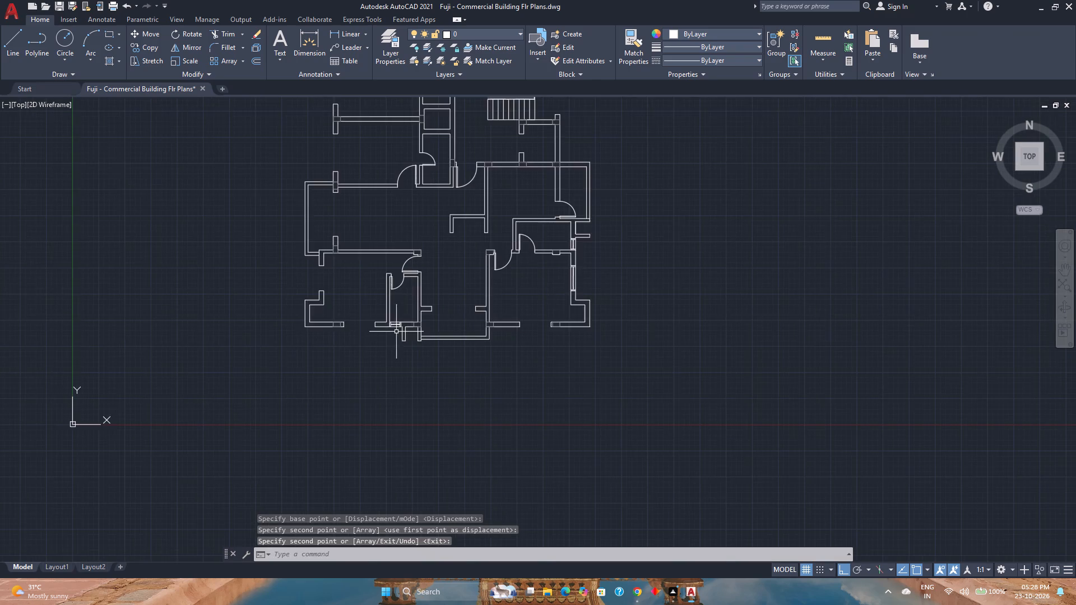
pyautogui.moveTo(393, 332); pyautogui.dragTo(414, 398, button='middle')
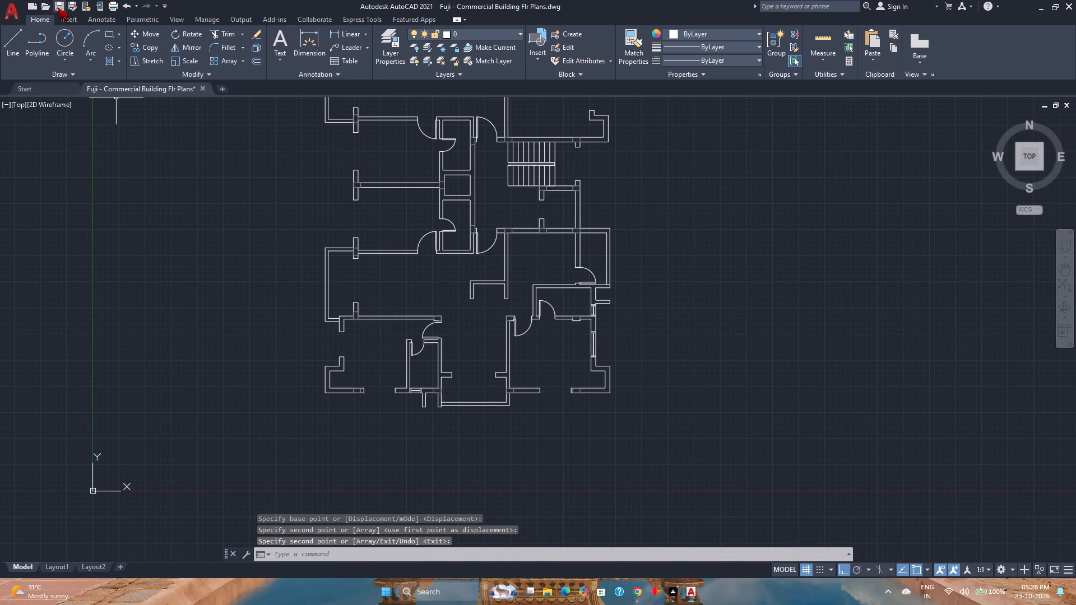
pyautogui.click(57, 7)
# Draw a line across the wall below the small middle room west of the staircase, starting at the room's lower-left corner.
pyautogui.scroll(-3, 444, 383)
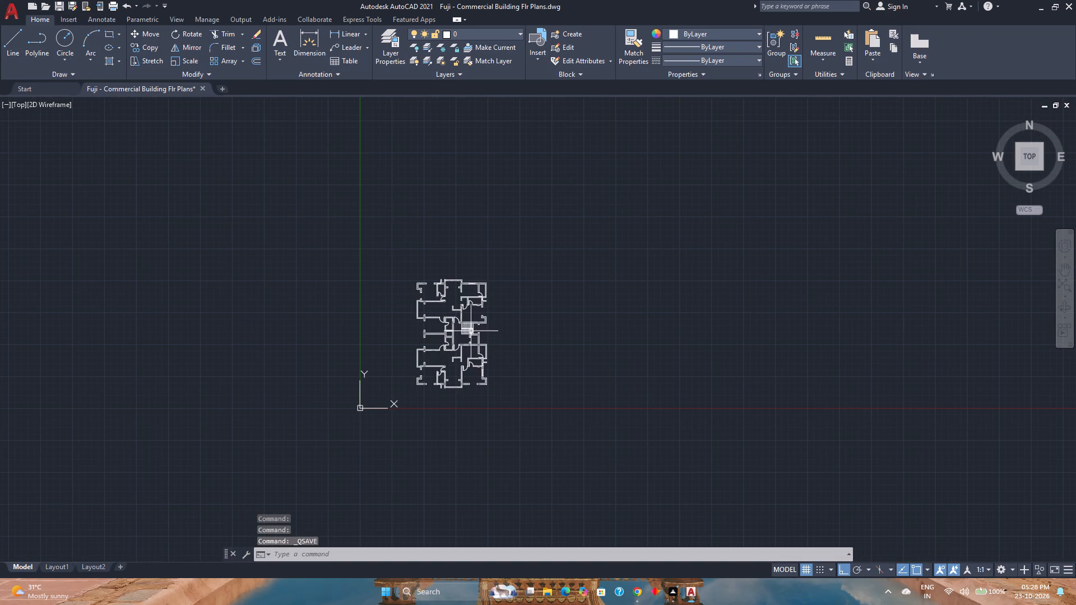
pyautogui.scroll(2, 470, 335)
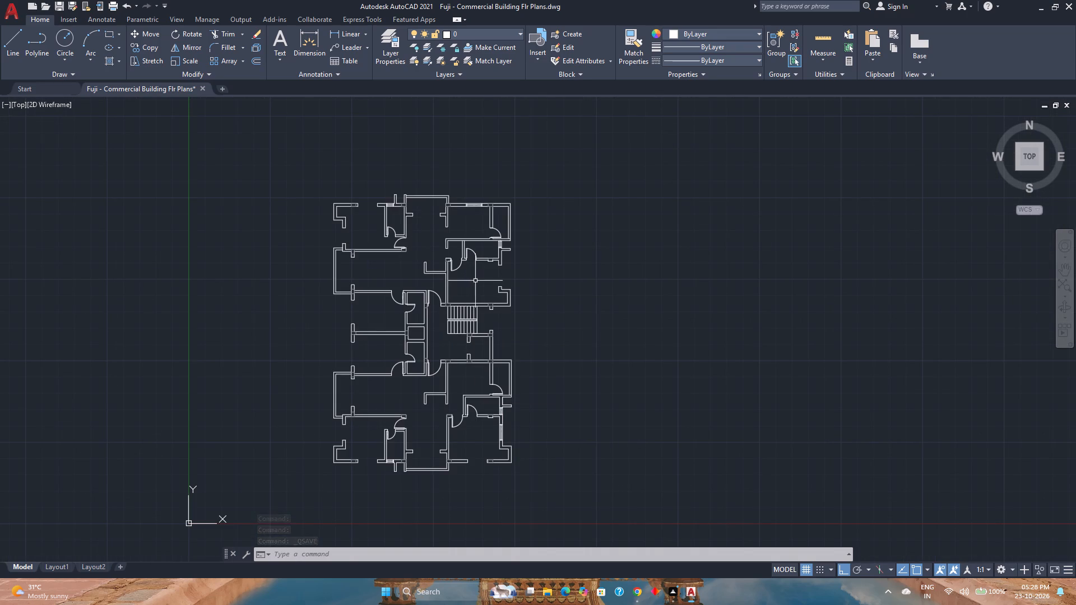
pyautogui.scroll(2, 495, 294)
pyautogui.moveTo(489, 427); pyautogui.dragTo(471, 380, button='middle')
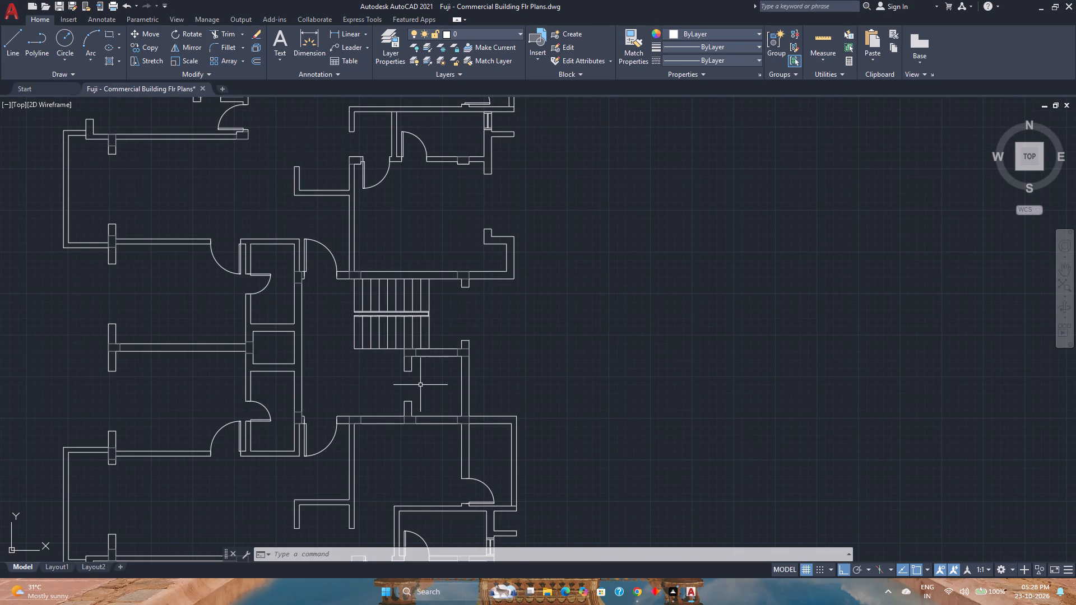
pyautogui.scroll(3, 275, 373)
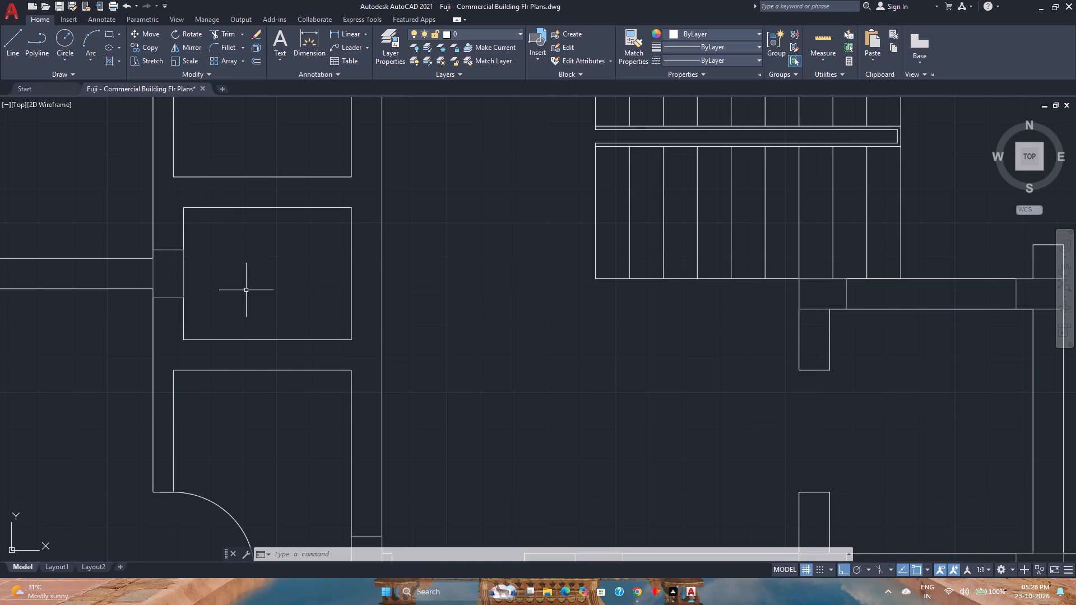
pyautogui.click(5, 34)
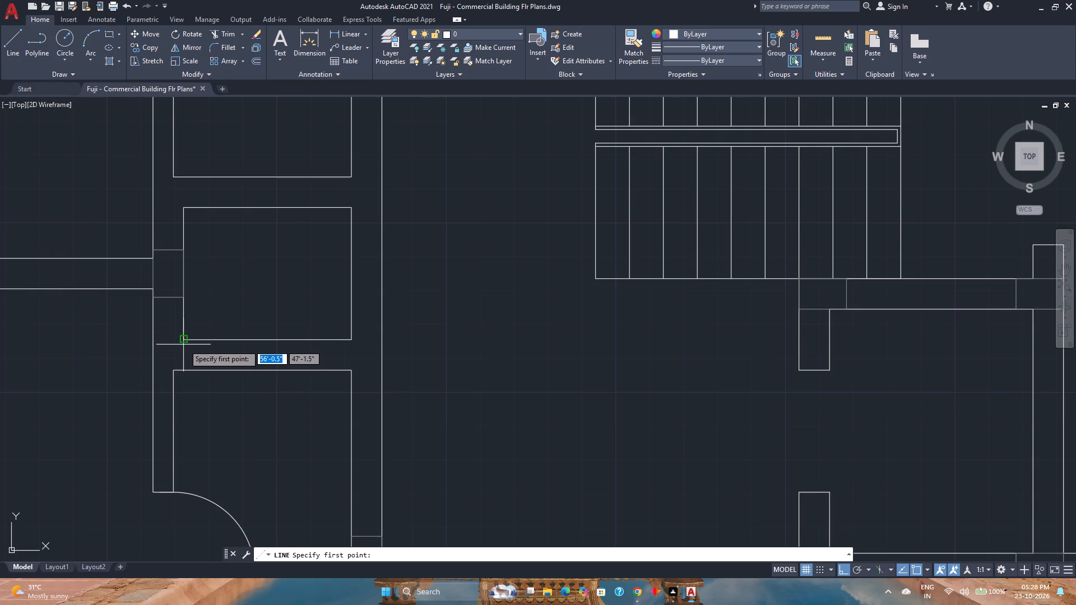
pyautogui.click(184, 345)
pyautogui.click(184, 369)
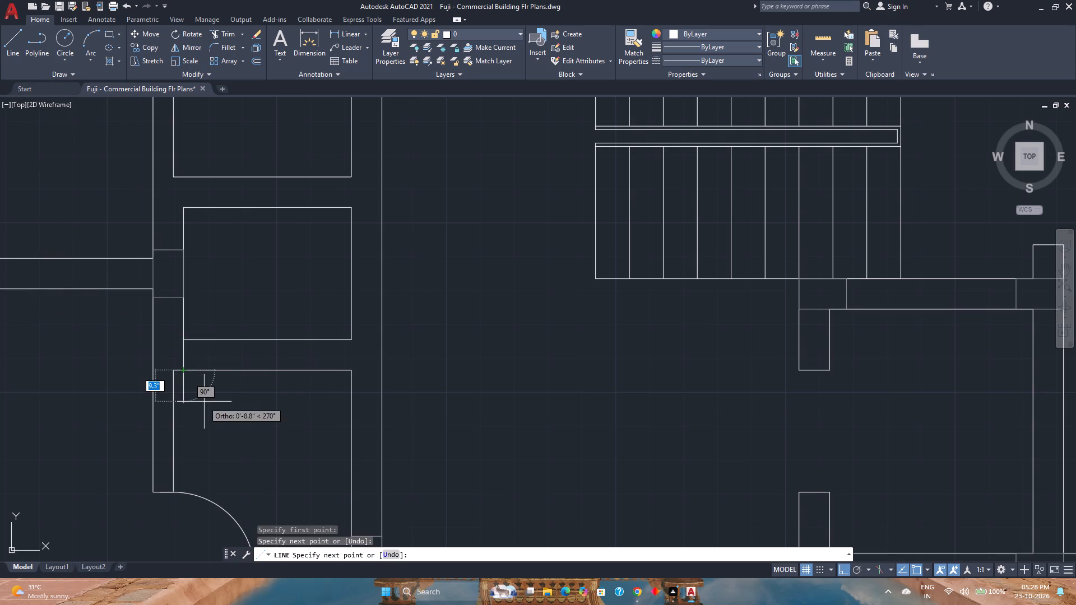
pyautogui.rightClick(205, 402)
pyautogui.click(221, 406)
# Offset the new cross-wall line 1'9.5" to the right along the wall below the small middle room.
pyautogui.scroll(1, 182, 361)
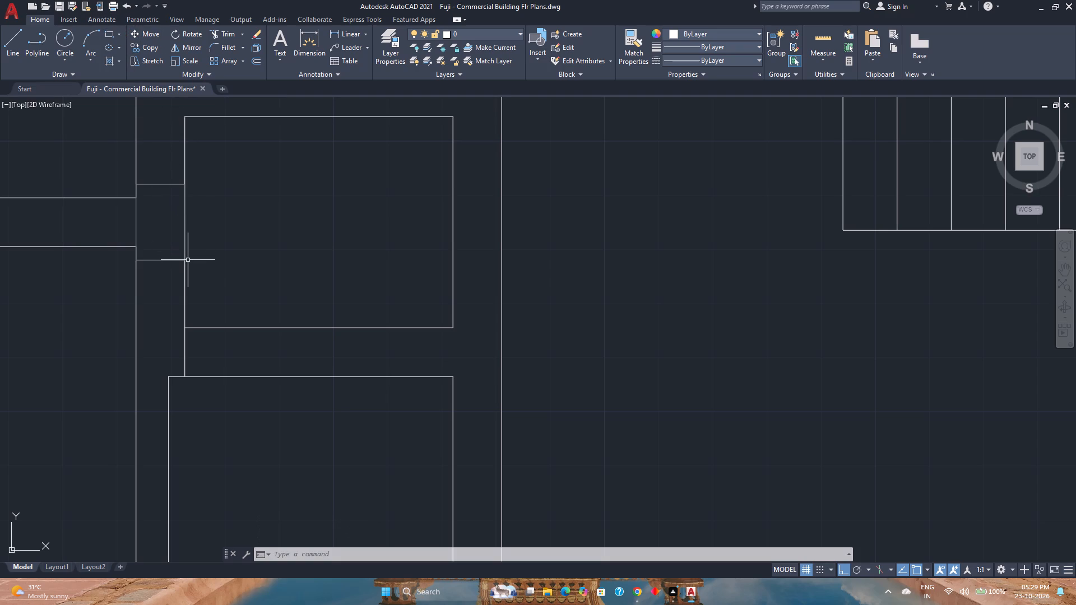
pyautogui.click(256, 63)
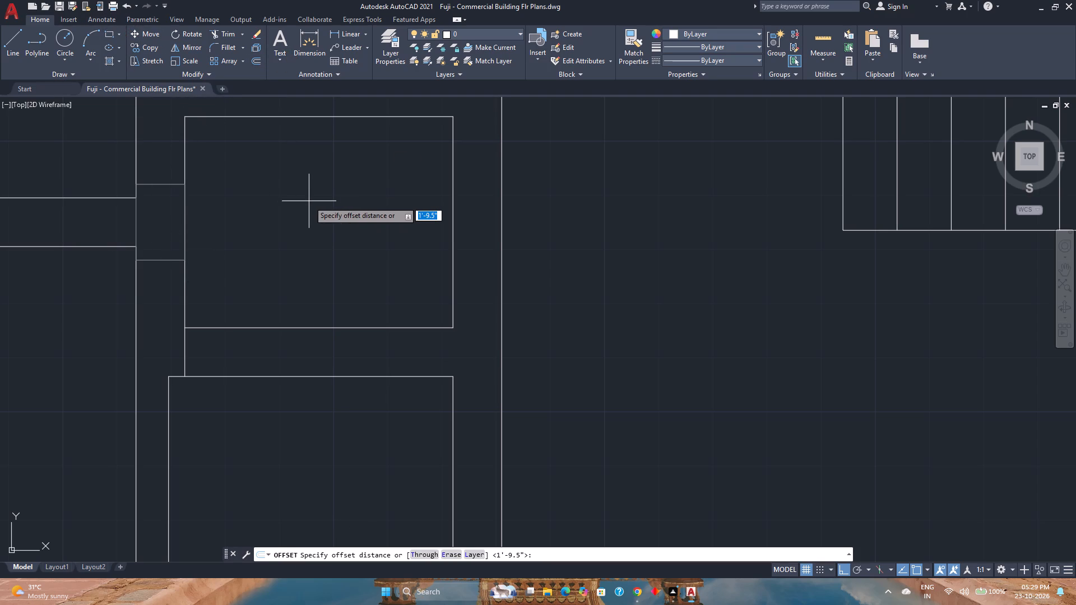
pyautogui.press('Return')
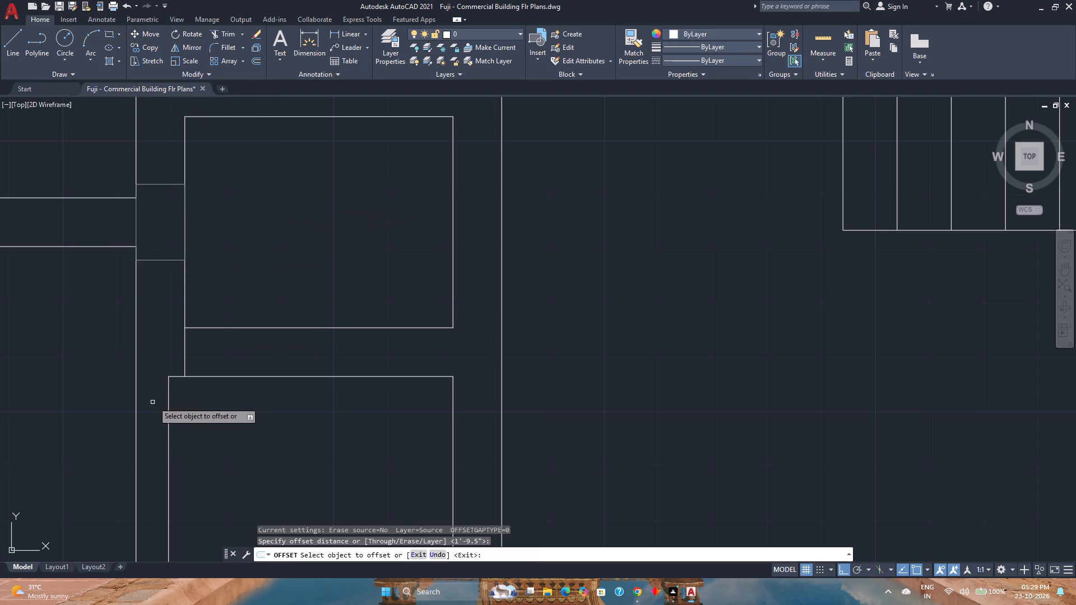
pyautogui.click(184, 357)
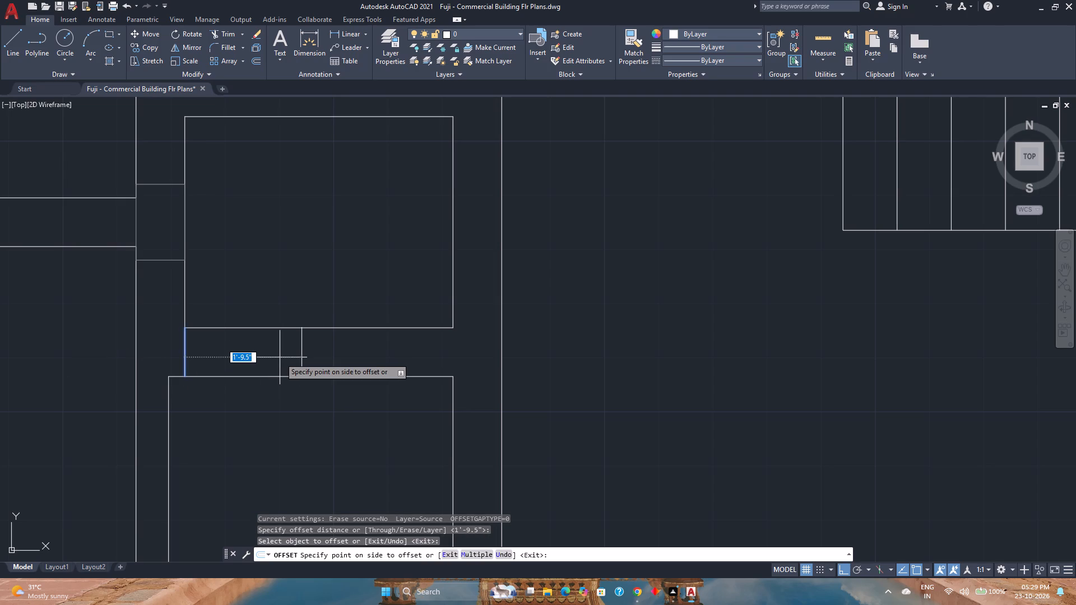
pyautogui.moveTo(281, 357); pyautogui.dragTo(291, 356)
pyautogui.rightClick(283, 485)
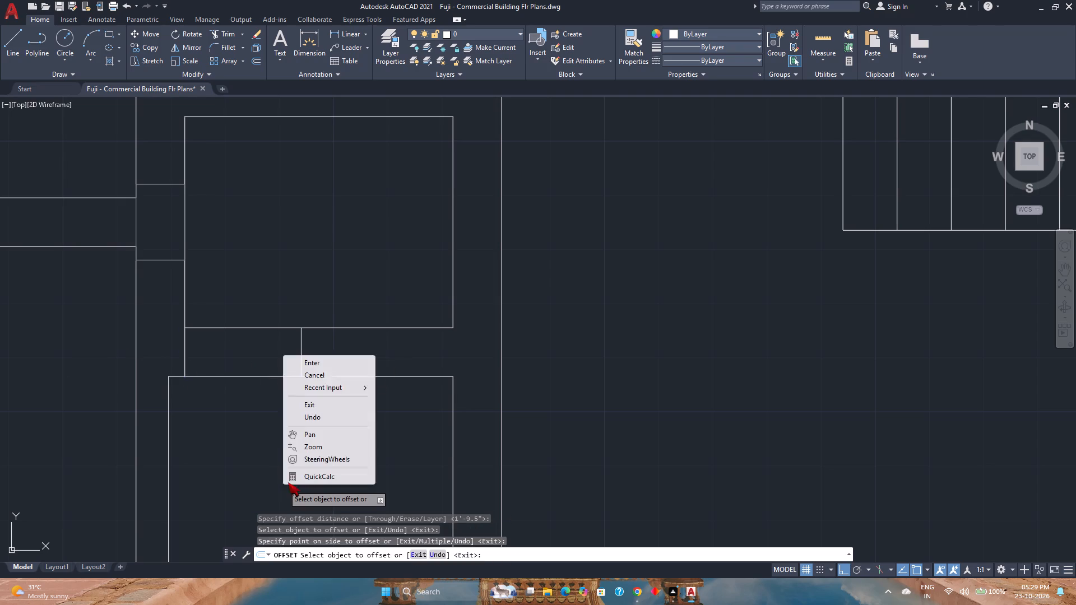
pyautogui.click(327, 369)
# Move both cross-wall lines right along the wall, from the midpoint between their lower ends to the right line's lower end.
pyautogui.click(327, 366)
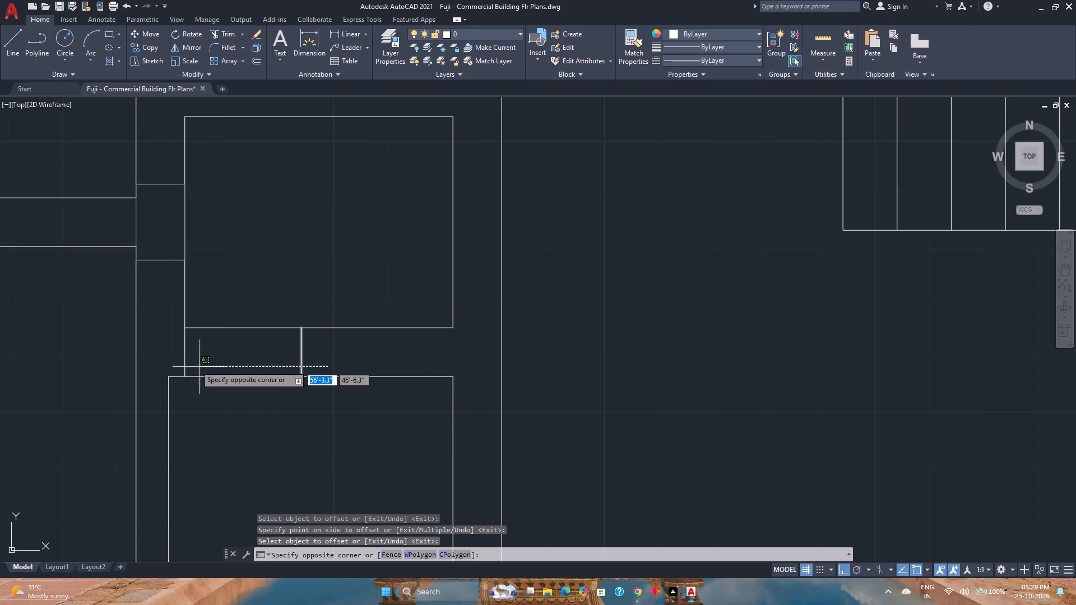
pyautogui.click(155, 351)
pyautogui.click(142, 34)
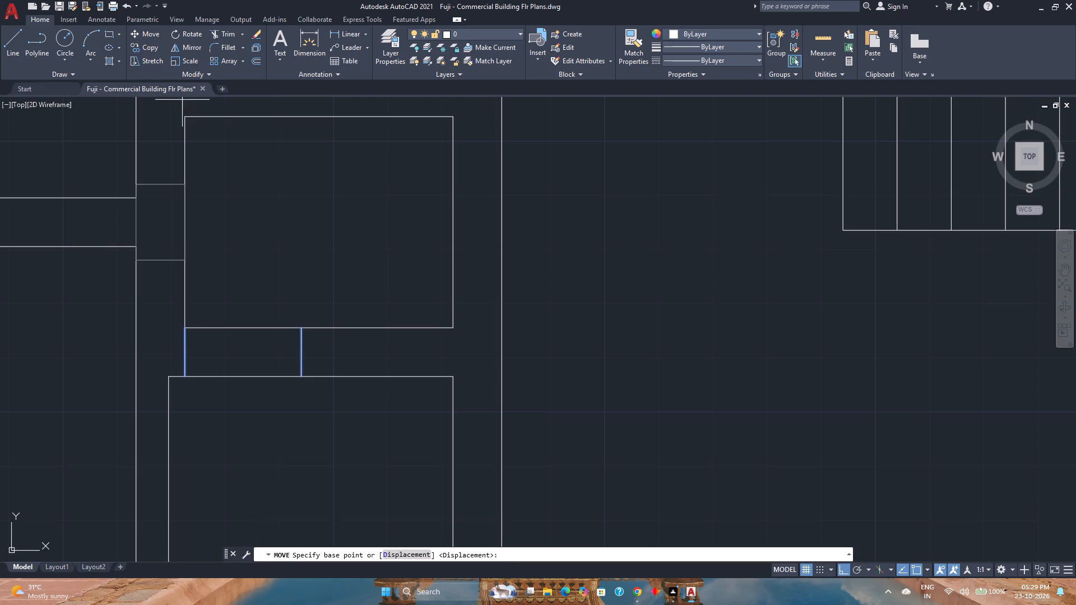
pyautogui.press('m')
pyautogui.write('2p')
pyautogui.press('Return')
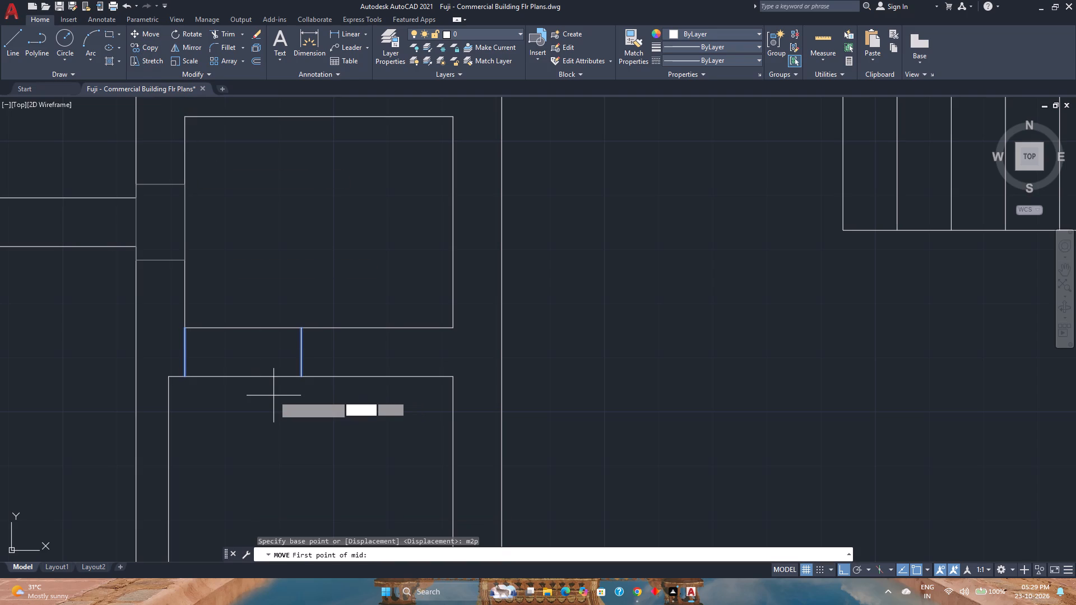
pyautogui.scroll(2, 299, 377)
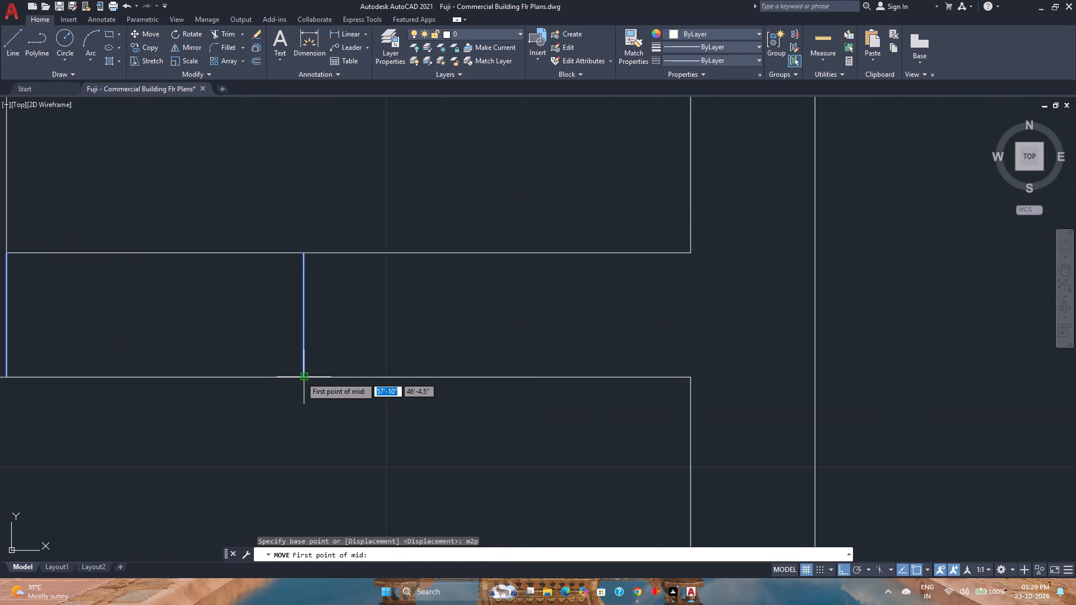
pyautogui.click(301, 377)
pyautogui.scroll(-2, 301, 377)
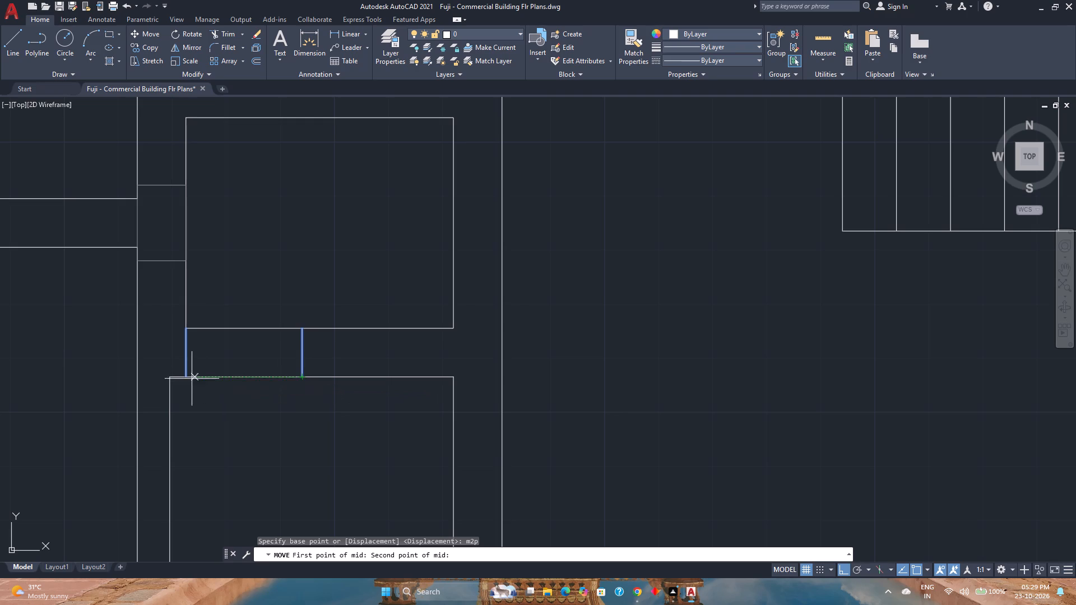
pyautogui.click(187, 375)
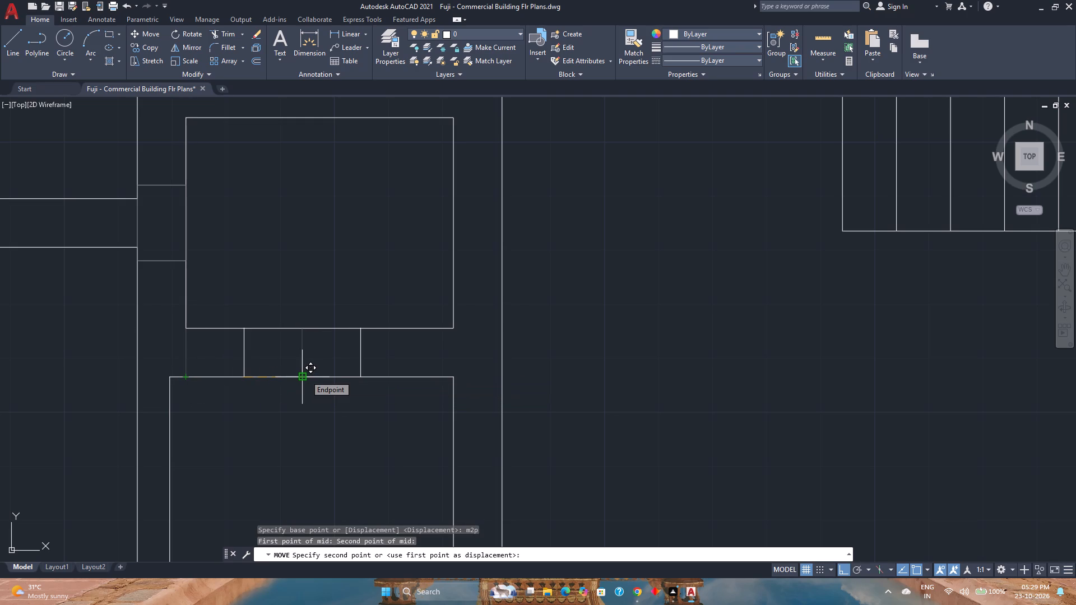
pyautogui.click(305, 375)
# Mirror the two cross-wall lines about the small middle room's horizontal centreline onto its upper wall, keeping the originals.
pyautogui.scroll(-1, 304, 420)
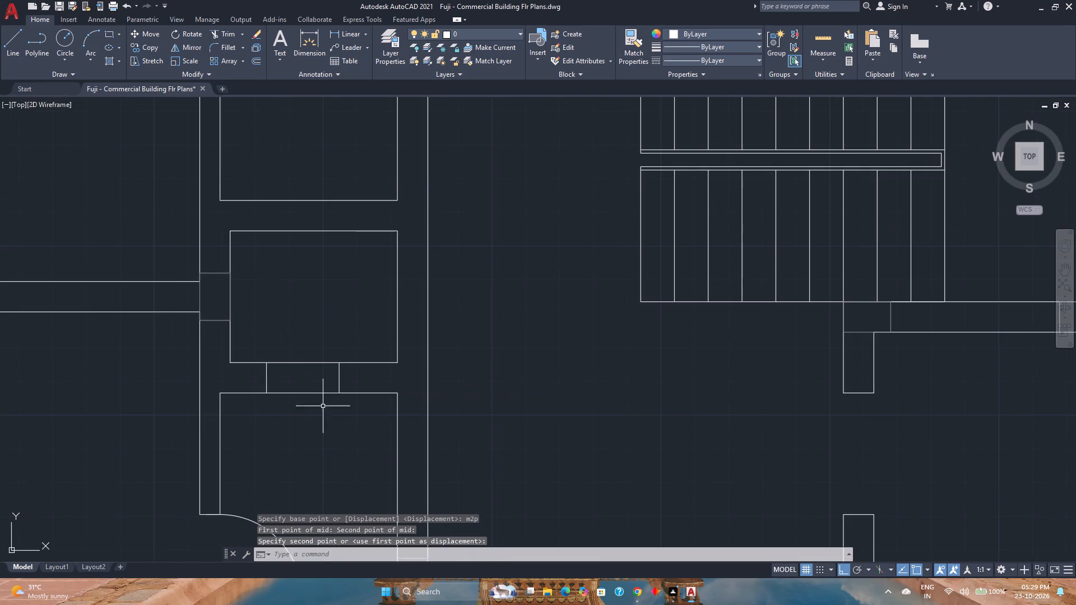
pyautogui.click(355, 379)
pyautogui.click(257, 372)
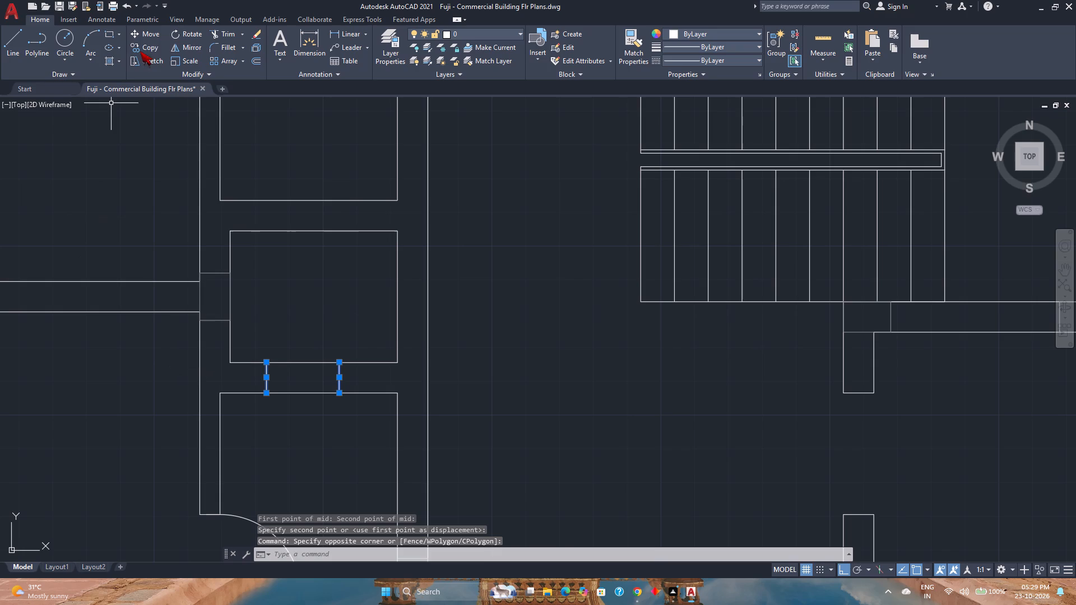
pyautogui.click(185, 49)
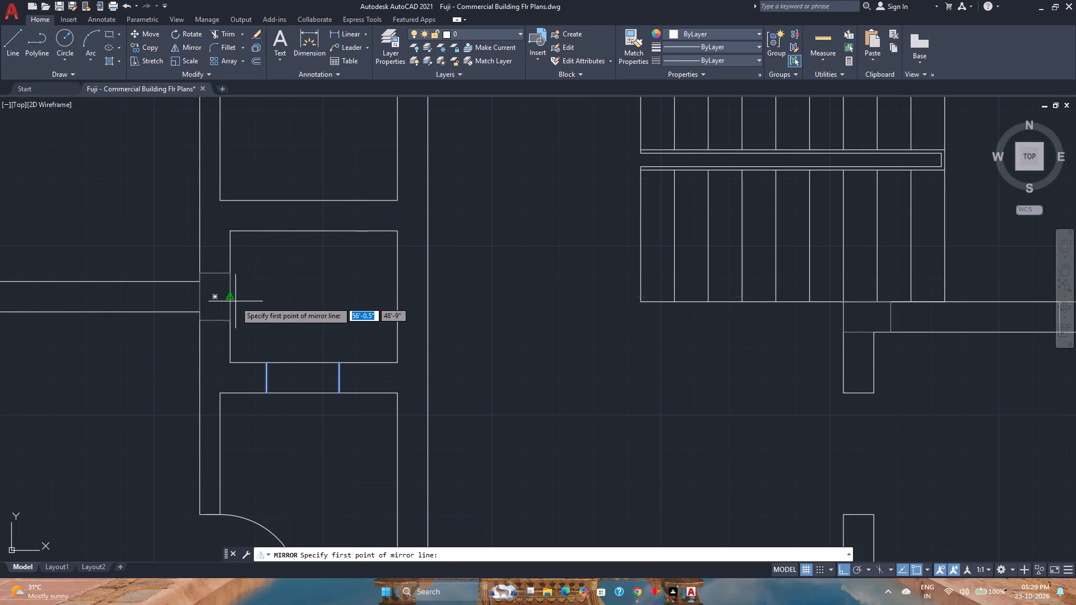
pyautogui.click(231, 297)
pyautogui.click(335, 298)
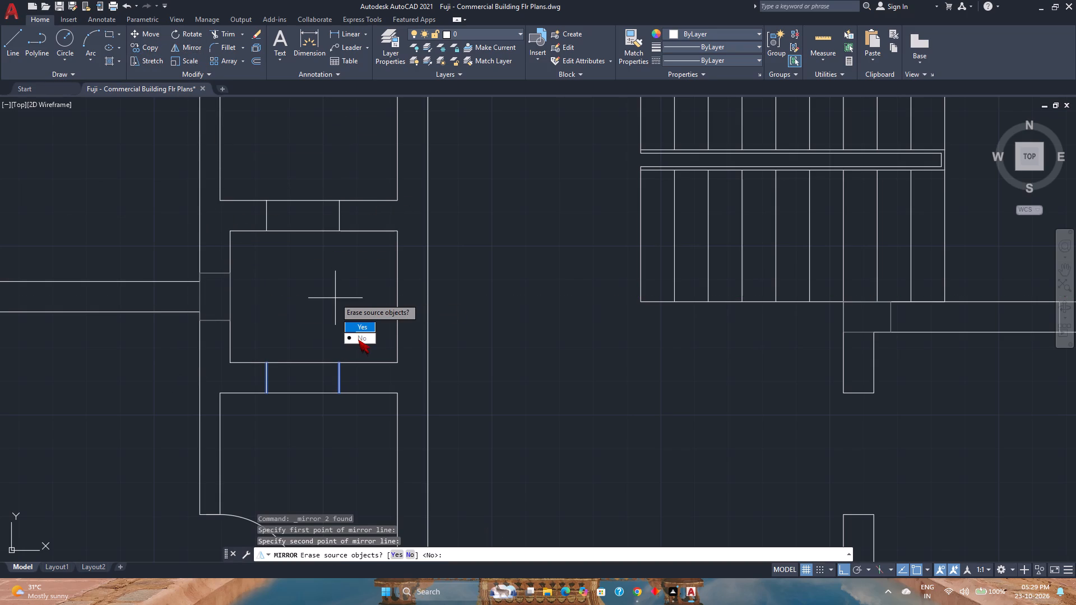
pyautogui.moveTo(358, 339); pyautogui.dragTo(335, 298)
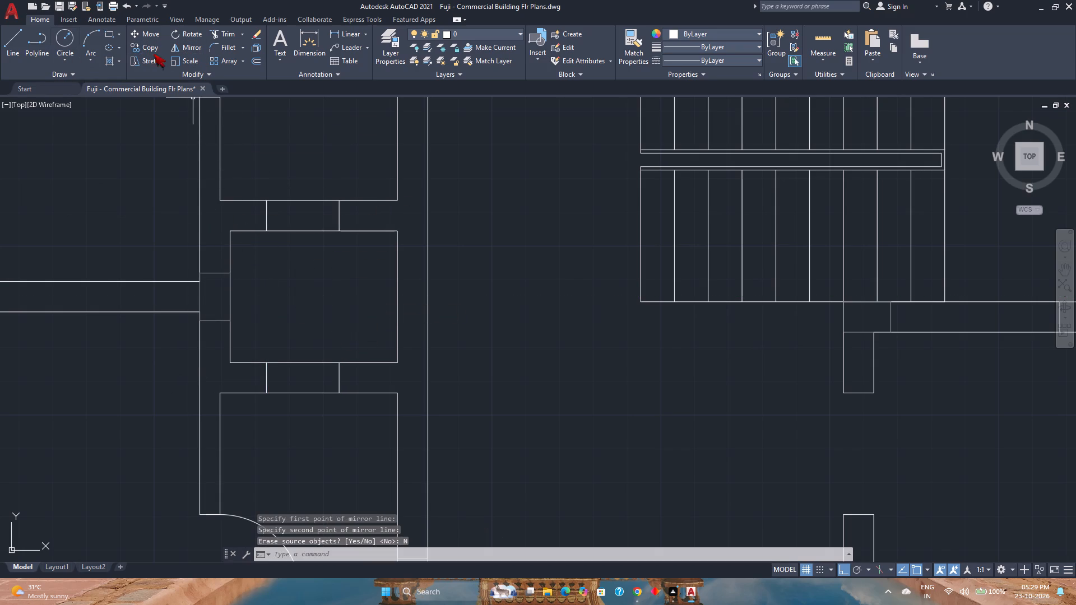
# Trim the wall lines between both pairs of cross-wall lines to open gaps above and below the small middle room.
pyautogui.click(218, 35)
pyautogui.click(313, 182)
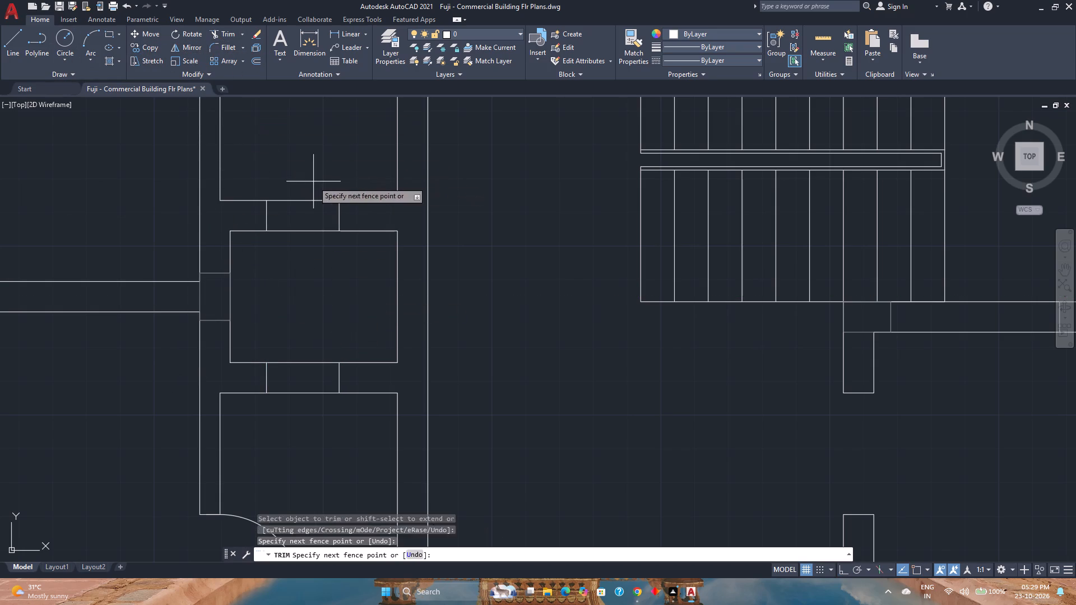
pyautogui.click(294, 407)
pyautogui.scroll(-1, 290, 307)
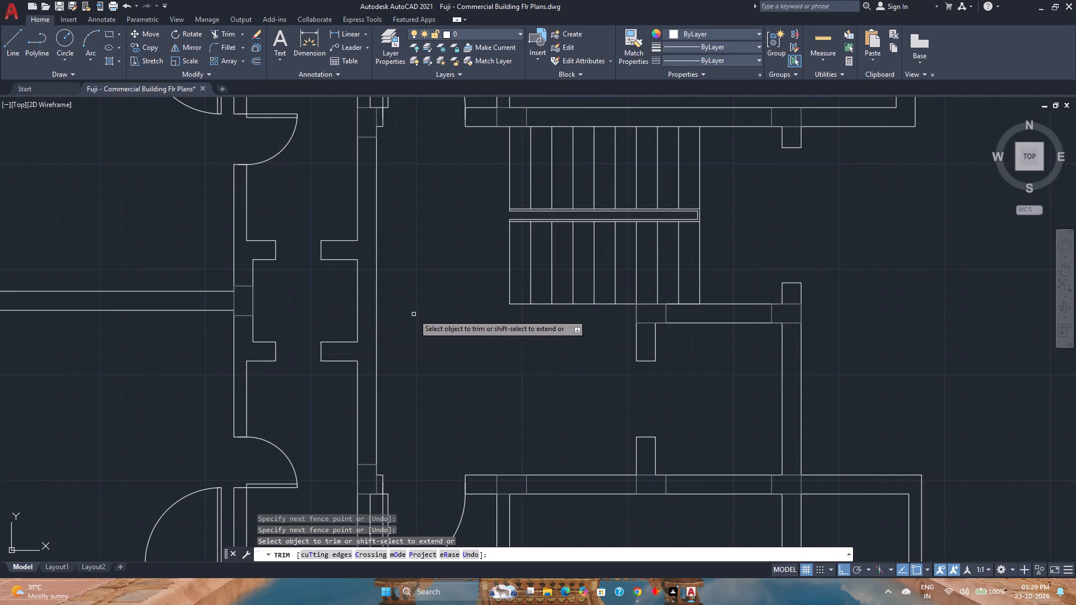
pyautogui.rightClick(414, 314)
pyautogui.click(427, 325)
# Copy the grouped window in the plan's upper small room by its lower-right corner into the gap above the small middle room.
pyautogui.scroll(-2, 427, 320)
pyautogui.moveTo(427, 320); pyautogui.dragTo(352, 425, button='middle')
pyautogui.middleClick(351, 425)
pyautogui.scroll(-2, 322, 210)
pyautogui.moveTo(322, 210); pyautogui.dragTo(328, 275, button='middle')
pyautogui.scroll(2, 315, 249)
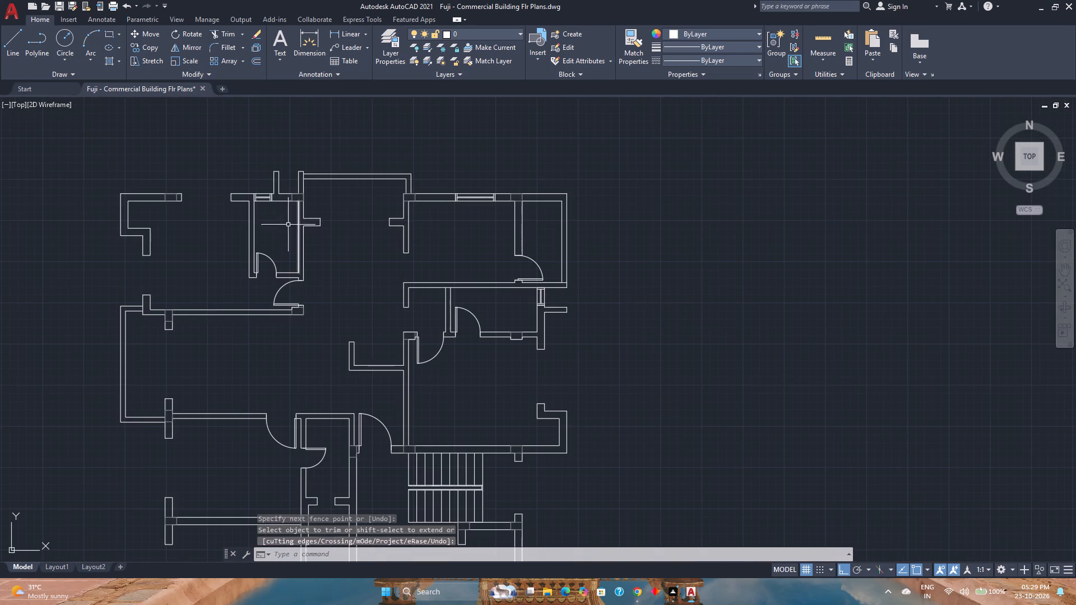
pyautogui.click(262, 201)
pyautogui.click(138, 47)
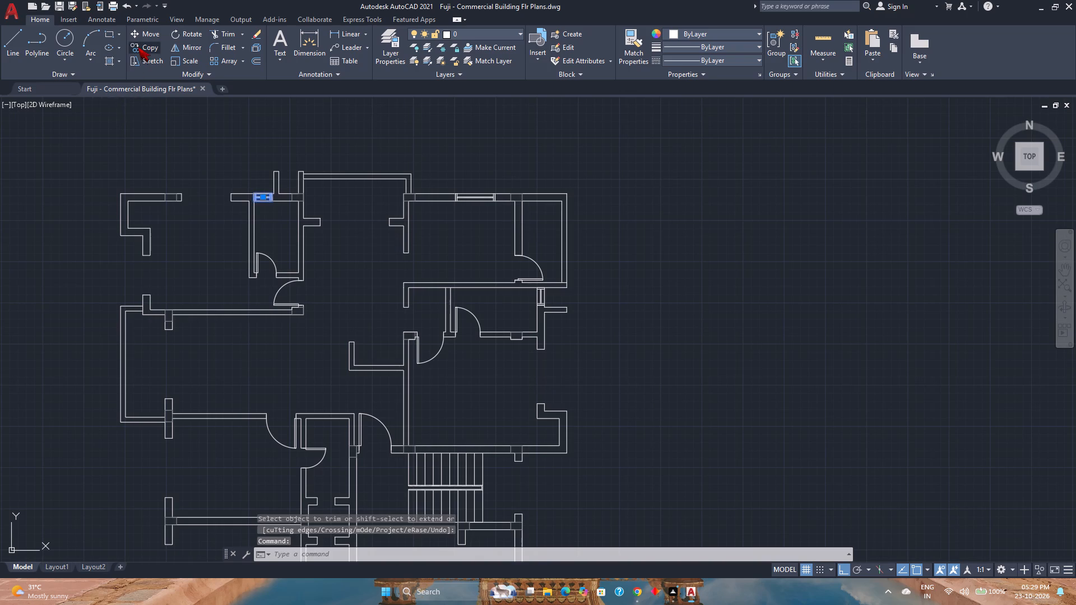
pyautogui.scroll(6, 277, 202)
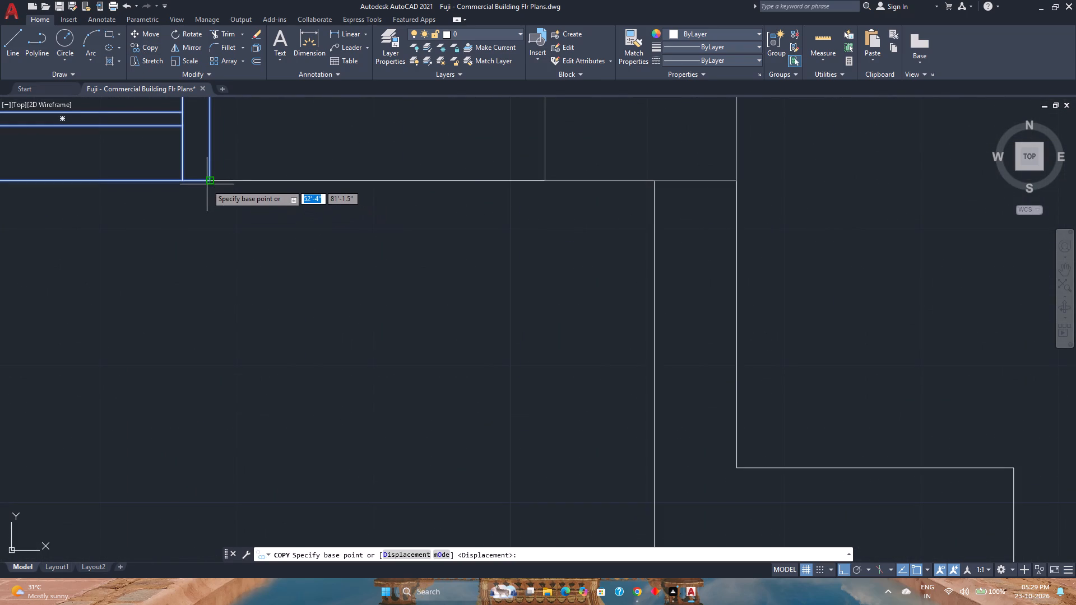
pyautogui.click(209, 183)
pyautogui.scroll(-5, 209, 183)
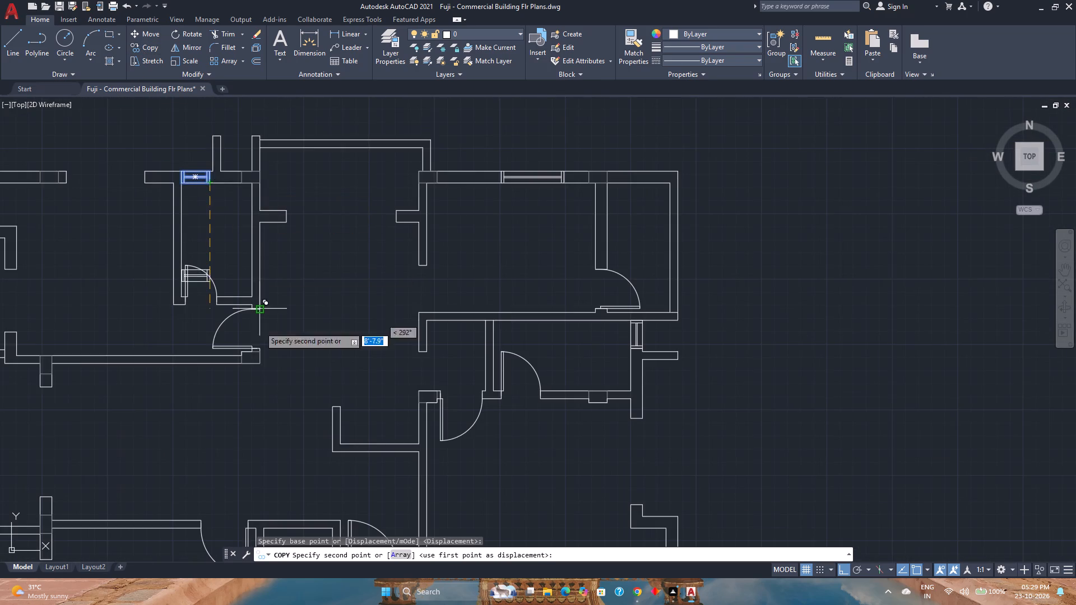
pyautogui.scroll(-1, 269, 378)
pyautogui.moveTo(270, 378); pyautogui.dragTo(232, 257, button='middle')
pyautogui.scroll(1, 249, 455)
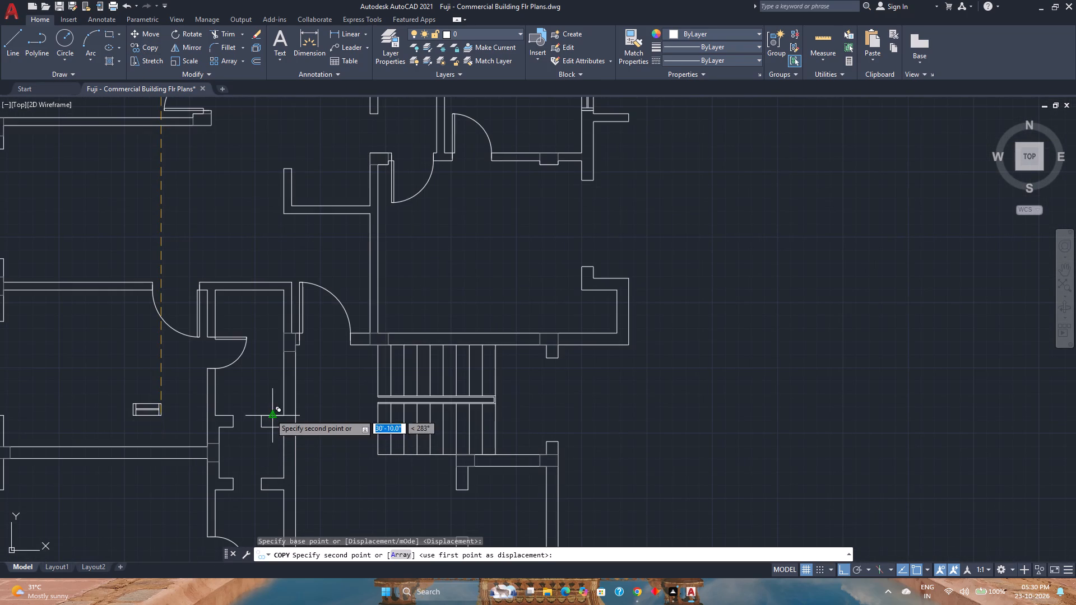
pyautogui.scroll(3, 260, 427)
pyautogui.click(261, 427)
# Place a second copy of the window at the lower-right corner of the gap below the small middle room.
pyautogui.scroll(-2, 261, 427)
pyautogui.moveTo(261, 427); pyautogui.dragTo(236, 359, button='middle')
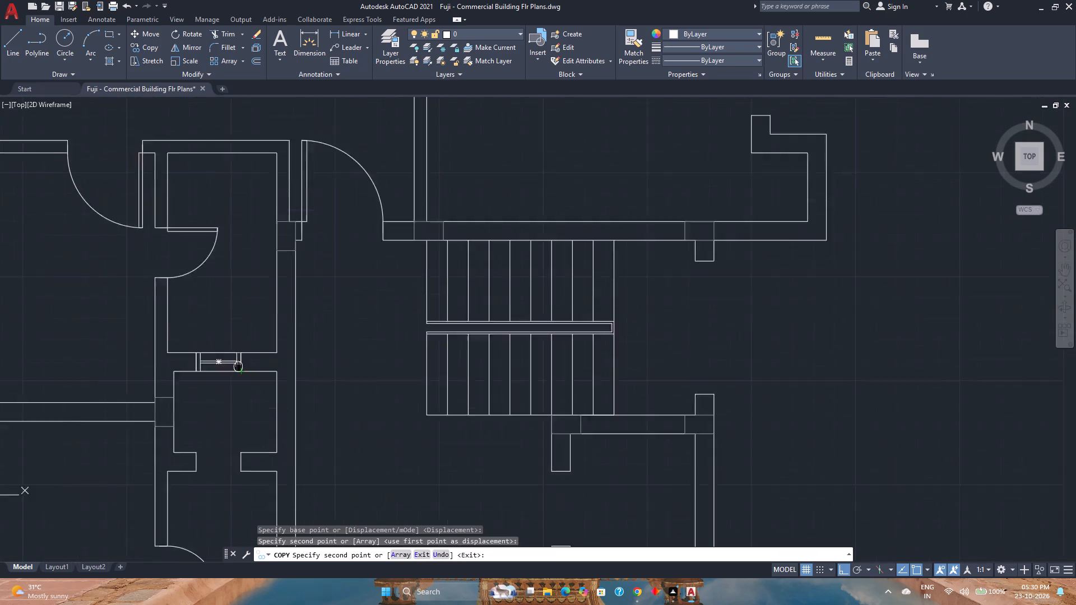
pyautogui.moveTo(236, 359); pyautogui.dragTo(229, 315, button='middle')
pyautogui.moveTo(229, 315); pyautogui.dragTo(229, 310, button='middle')
pyautogui.scroll(1, 237, 412)
pyautogui.click(222, 408)
pyautogui.scroll(-2, 222, 401)
pyautogui.moveTo(220, 401); pyautogui.dragTo(207, 365, button='middle')
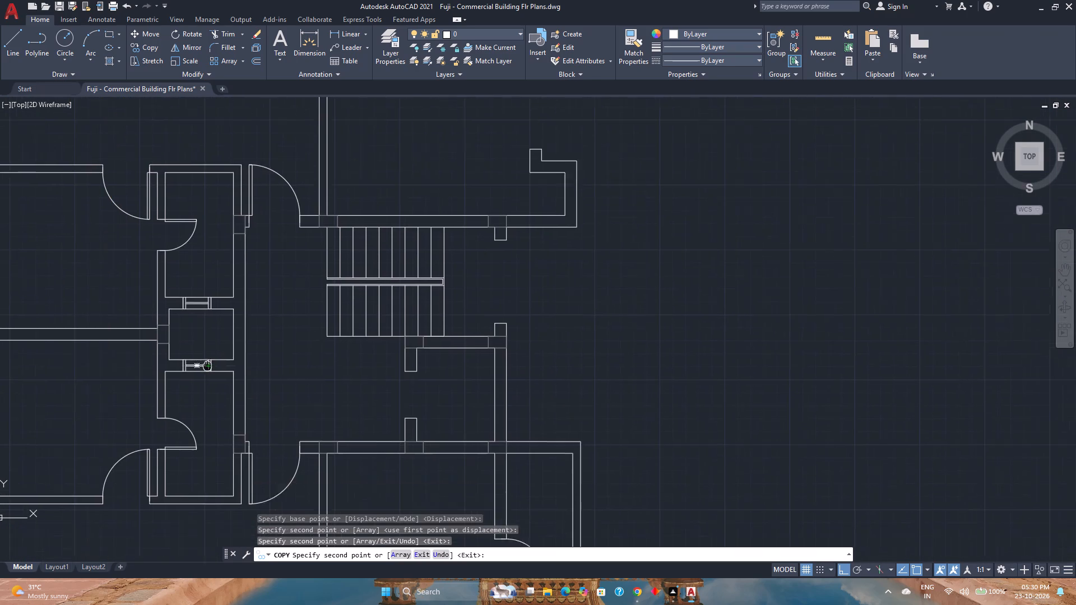
pyautogui.moveTo(207, 365); pyautogui.dragTo(207, 331, button='middle')
pyautogui.middleClick(208, 328)
pyautogui.rightClick(323, 324)
pyautogui.click(341, 333)
# Save the drawing.
pyautogui.scroll(-3, 322, 334)
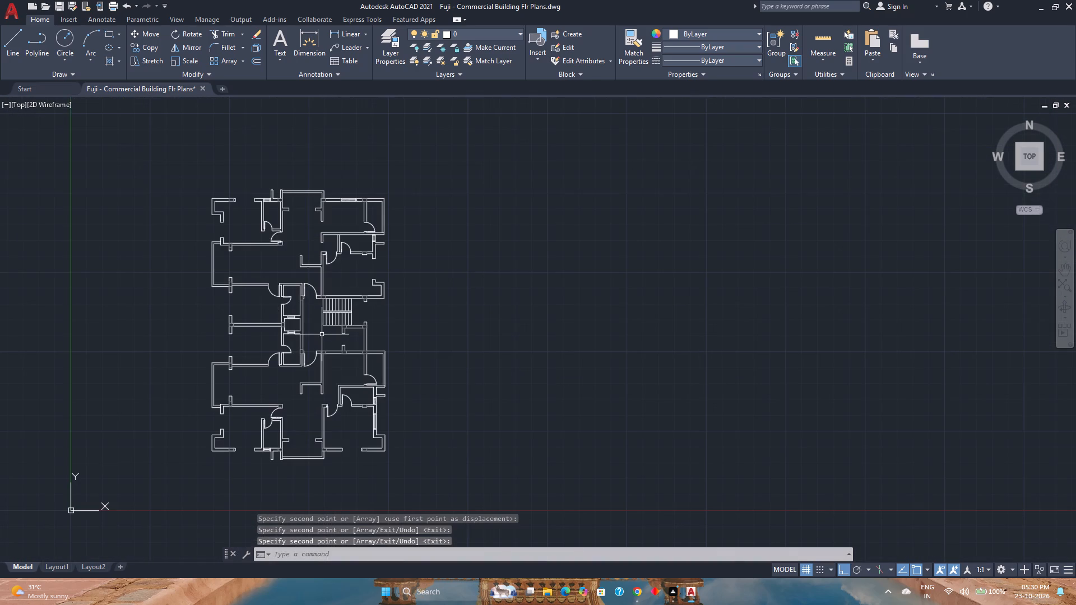
pyautogui.click(62, 6)
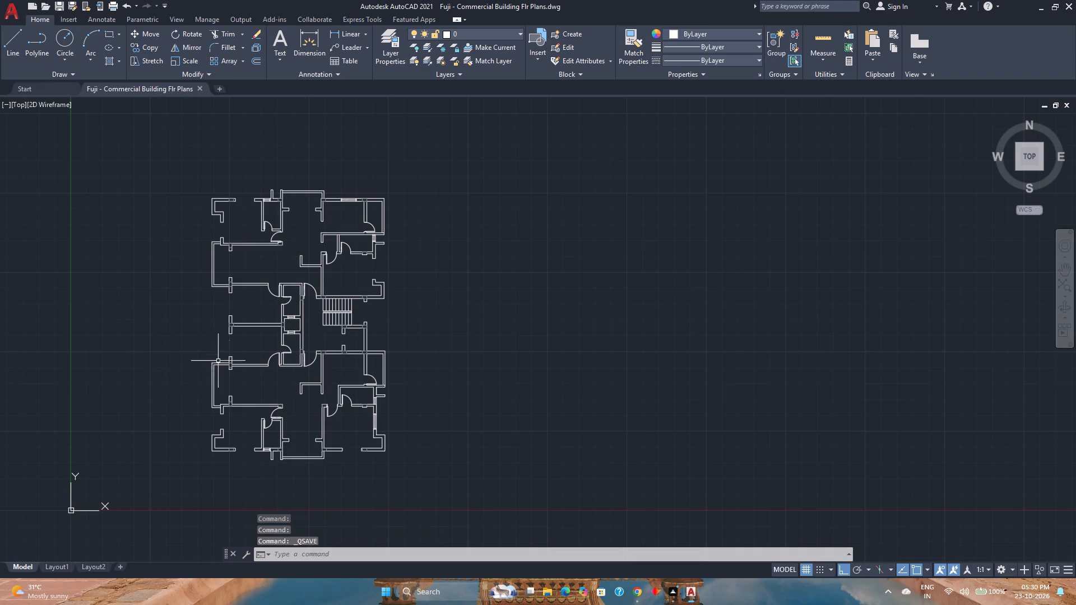
# Quick-measure the opening in the bottom wall of the plan's lower-left room.
pyautogui.scroll(1, 293, 364)
pyautogui.moveTo(297, 364); pyautogui.dragTo(304, 366, button='middle')
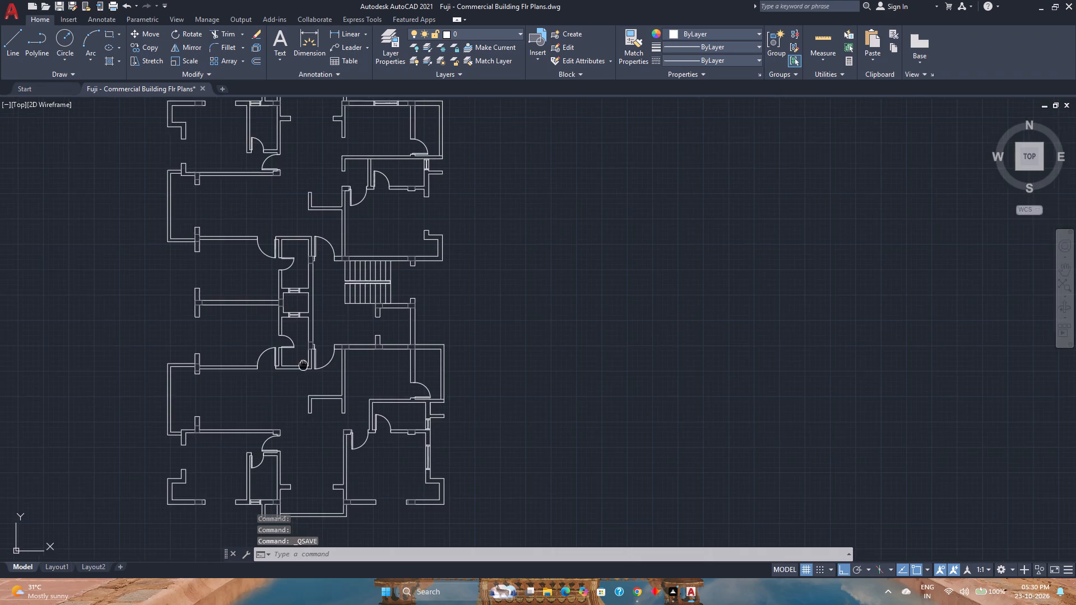
pyautogui.moveTo(304, 366); pyautogui.dragTo(220, 362, button='middle')
pyautogui.middleClick(220, 362)
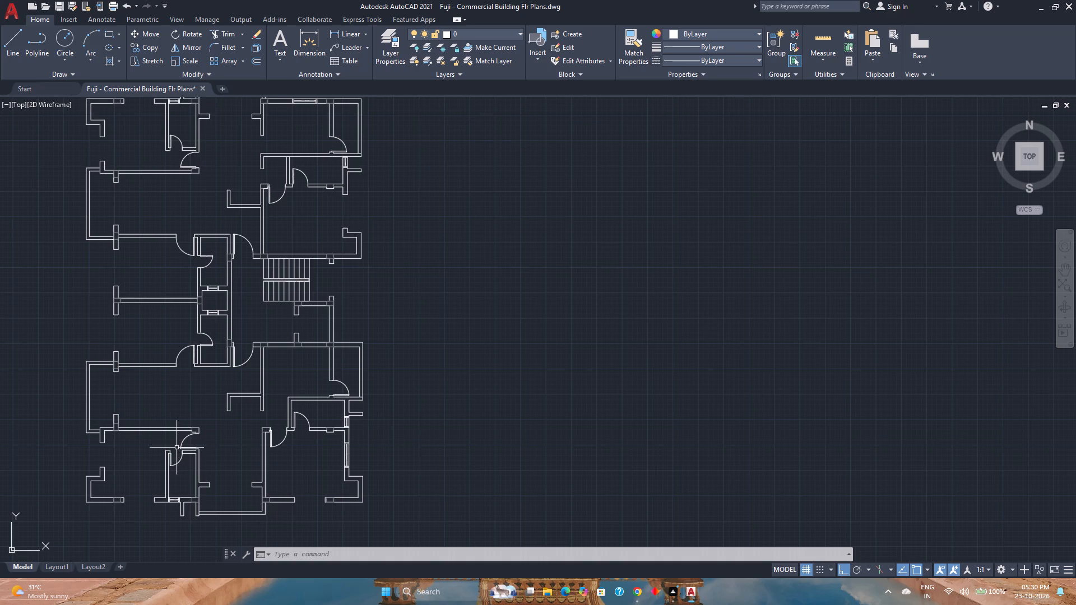
pyautogui.moveTo(137, 519); pyautogui.dragTo(175, 468, button='middle')
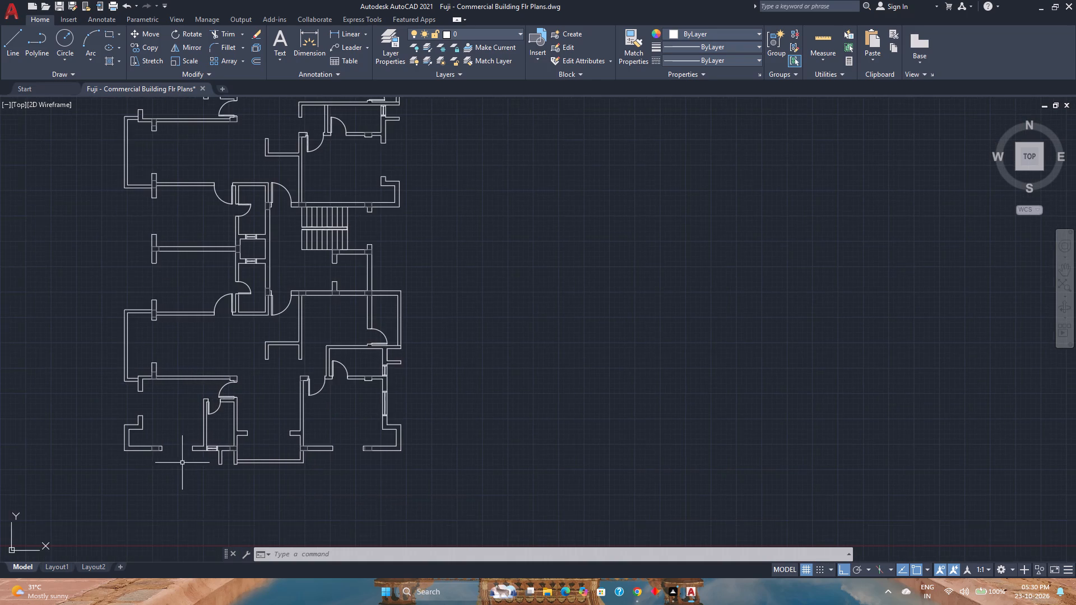
pyautogui.scroll(2, 184, 462)
pyautogui.click(815, 39)
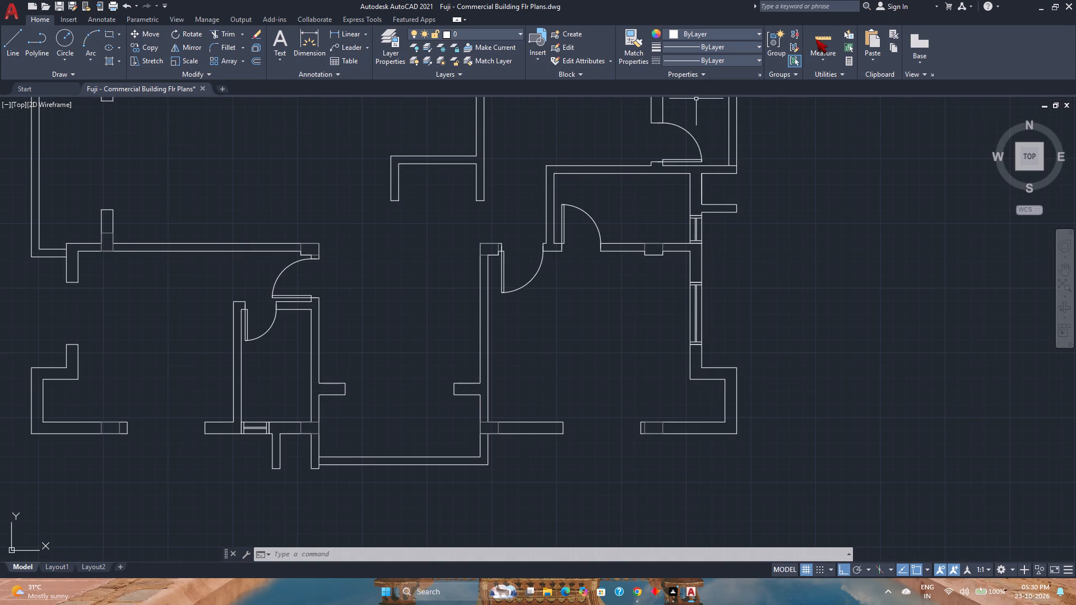
pyautogui.click(161, 439)
pyautogui.rightClick(161, 439)
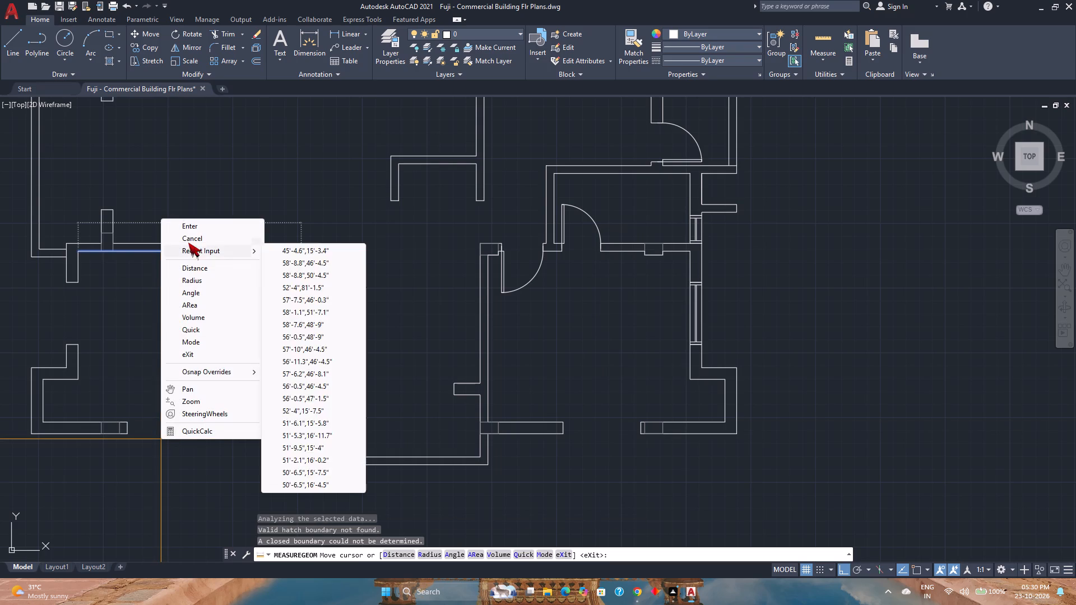
pyautogui.click(195, 227)
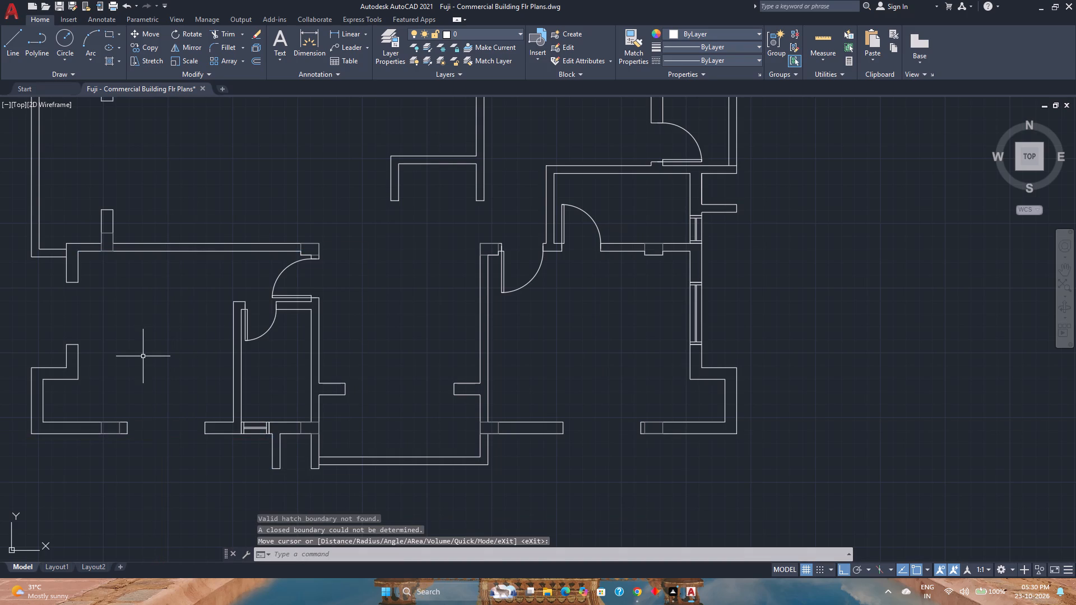
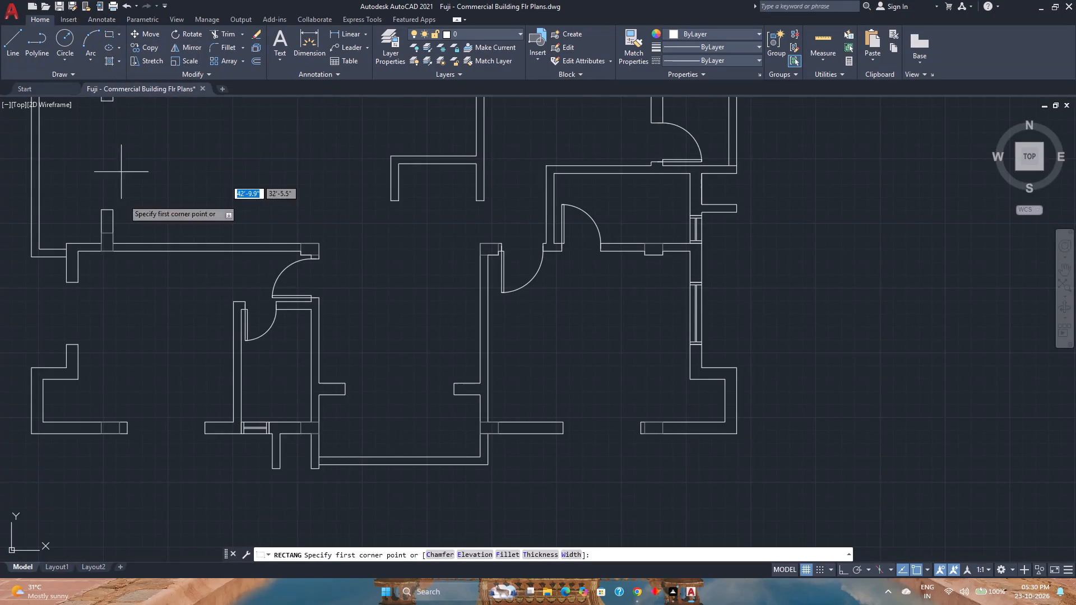
# Draw a rectangle filling the opening in the bottom wall of the lower-left room, from corner to opposite corner.
pyautogui.scroll(2, 200, 440)
pyautogui.click(211, 426)
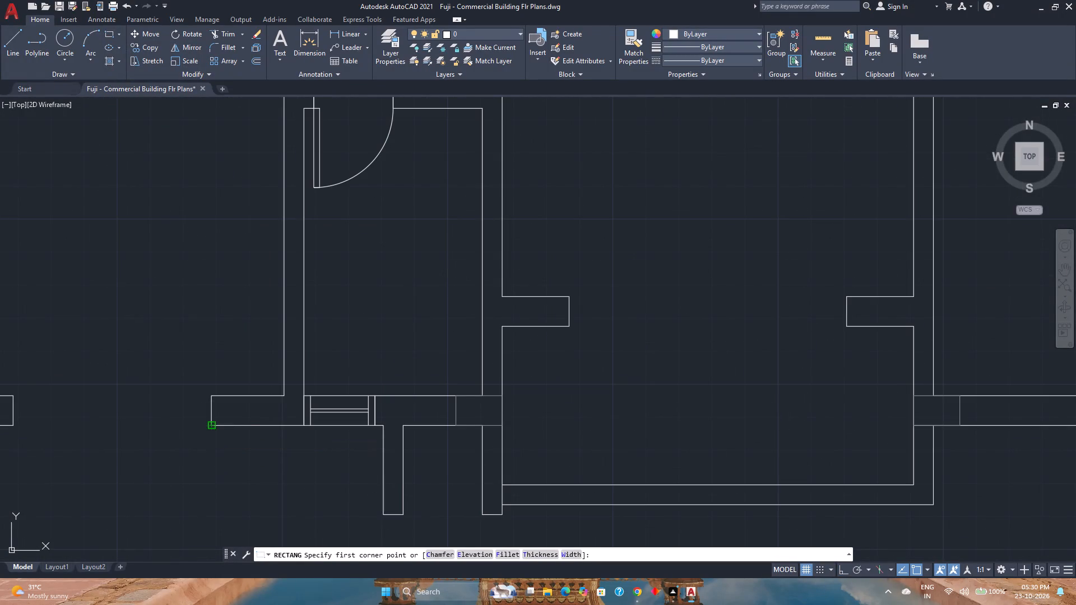
pyautogui.scroll(-2, 103, 414)
pyautogui.moveTo(103, 414); pyautogui.dragTo(201, 454, button='middle')
pyautogui.middleClick(201, 454)
pyautogui.scroll(3, 195, 456)
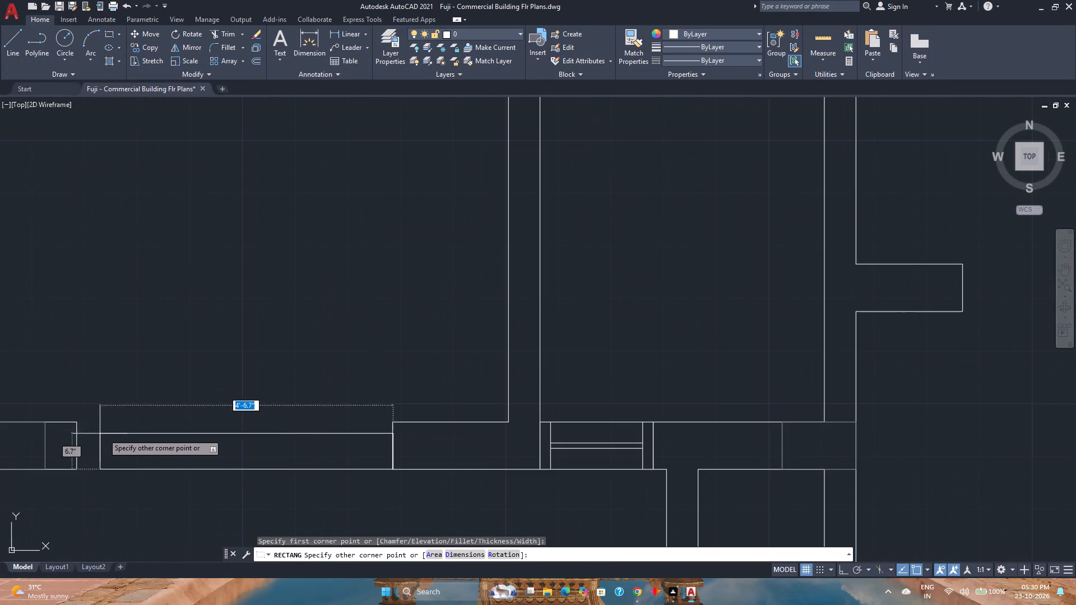
pyautogui.click(77, 425)
pyautogui.rightClick(110, 322)
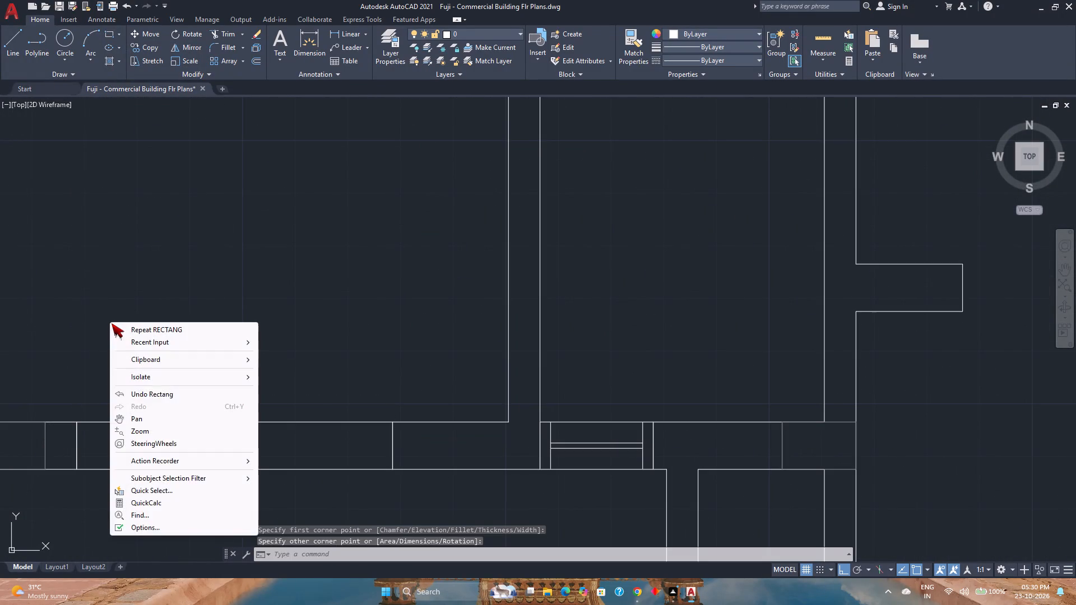
pyautogui.click(82, 310)
pyautogui.click(82, 310)
pyautogui.click(72, 250)
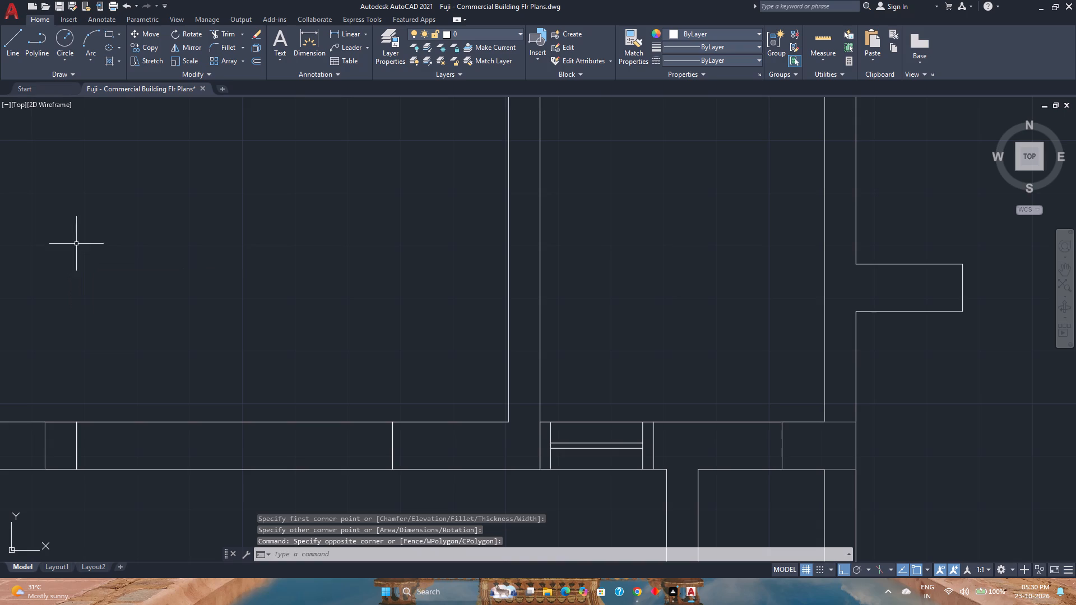
# Offset the new opening rectangle 2" inward.
pyautogui.click(254, 64)
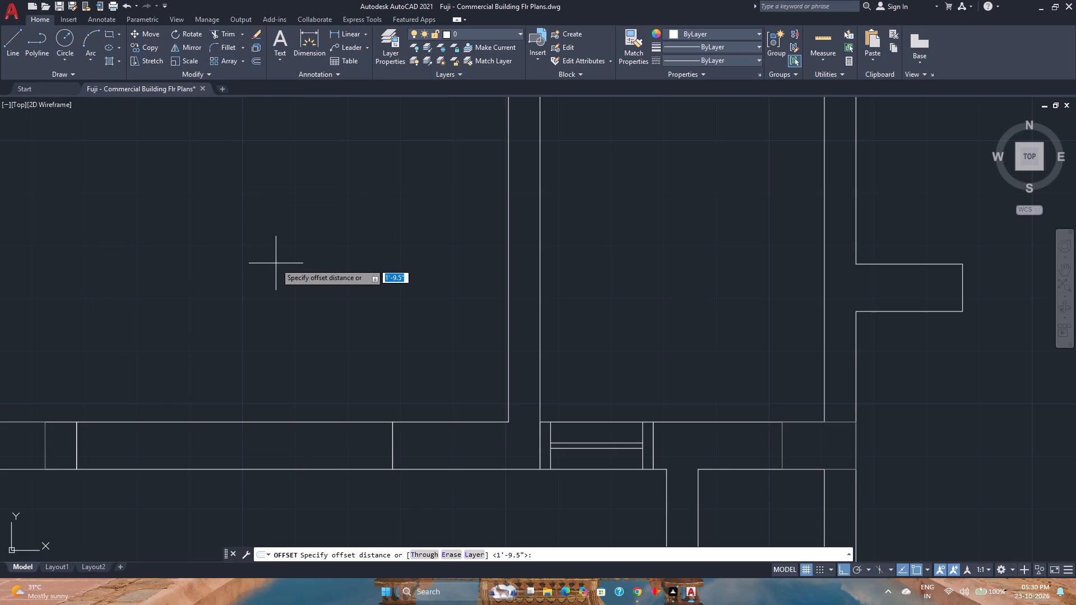
pyautogui.press('2')
pyautogui.press('Return')
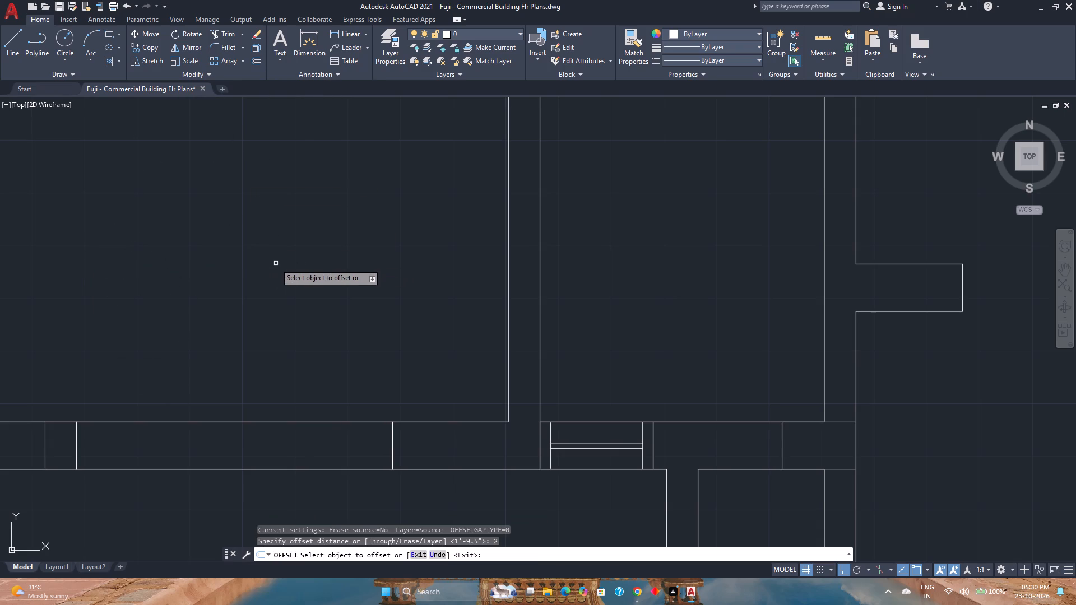
pyautogui.click(324, 421)
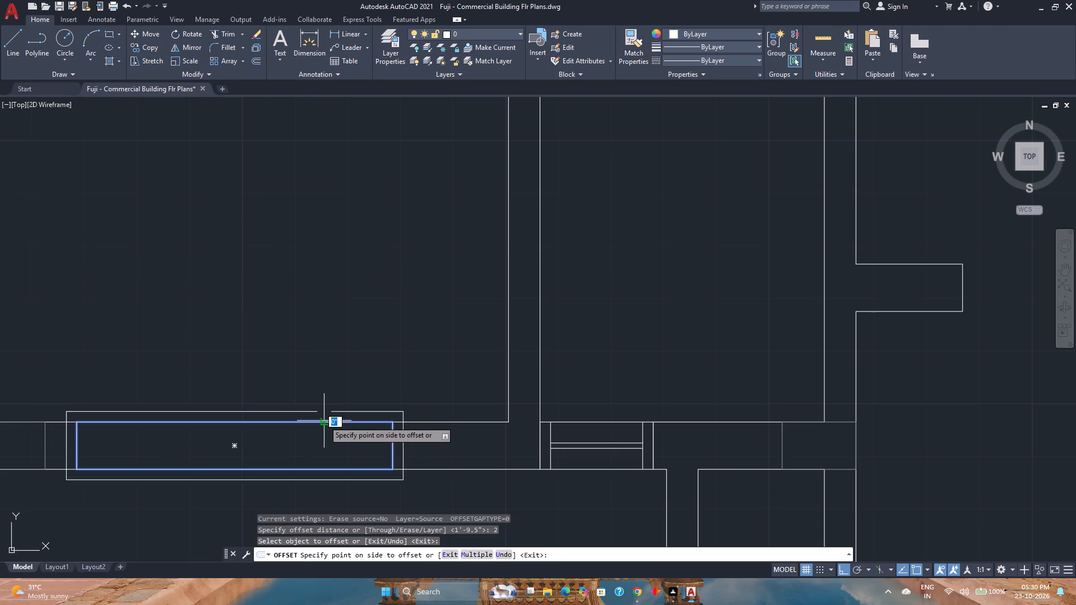
pyautogui.click(305, 438)
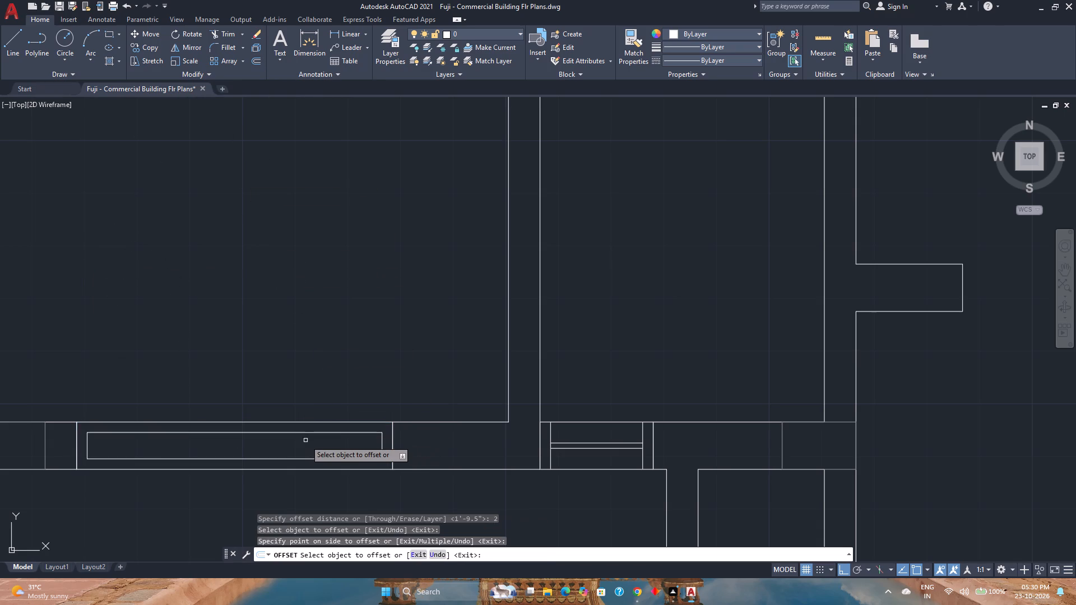
# Trim away the inner rectangle's two long edges and extend its short end lines to the outer rectangle's edges.
pyautogui.click(220, 36)
pyautogui.click(177, 462)
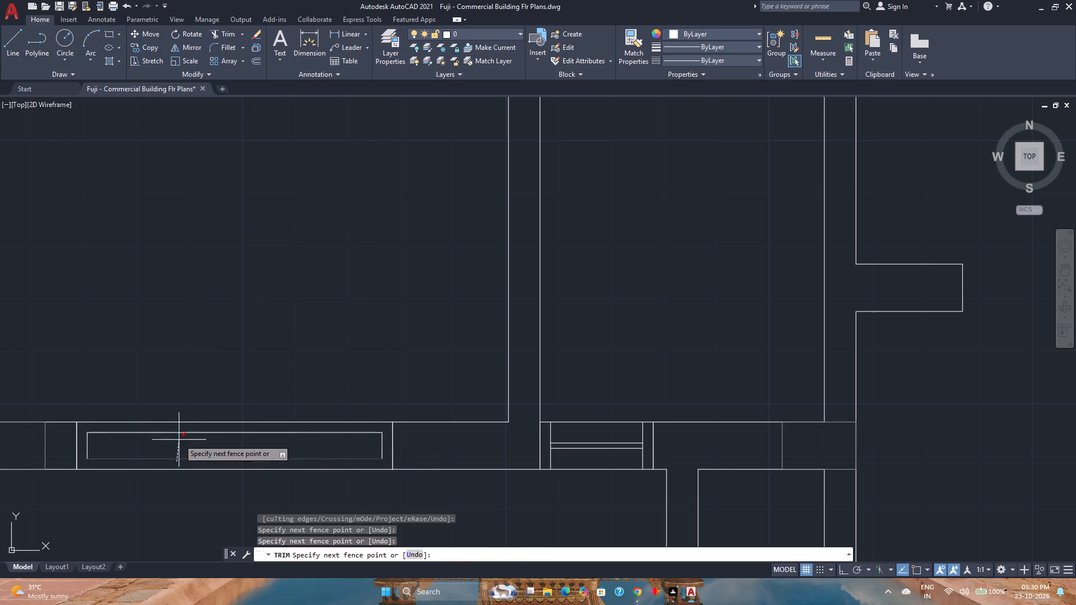
pyautogui.click(179, 426)
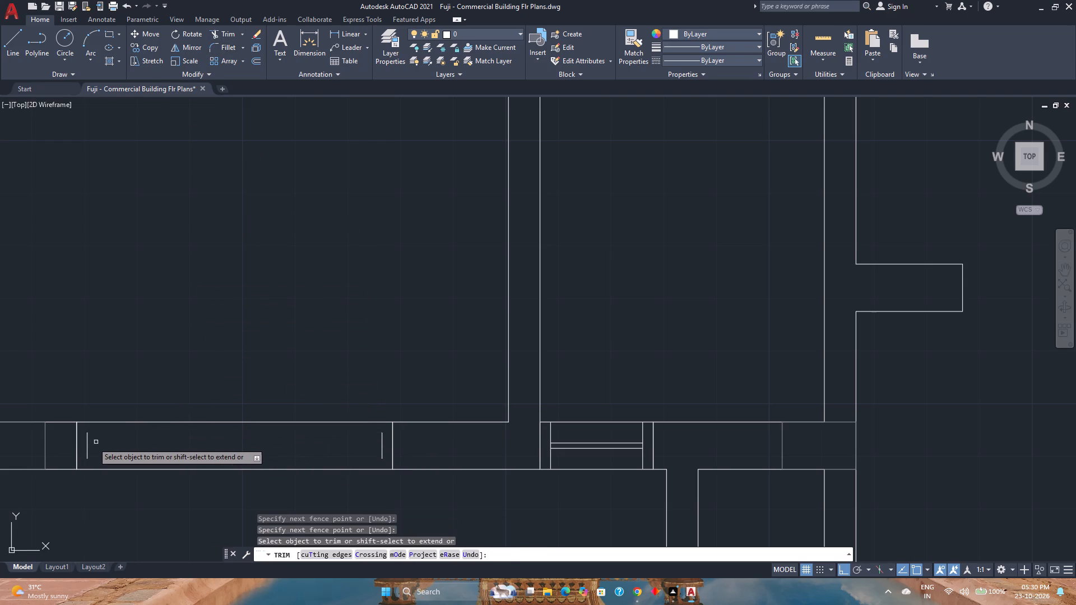
pyautogui.keyDown('shift'); pyautogui.click(85, 450); pyautogui.keyUp('shift')
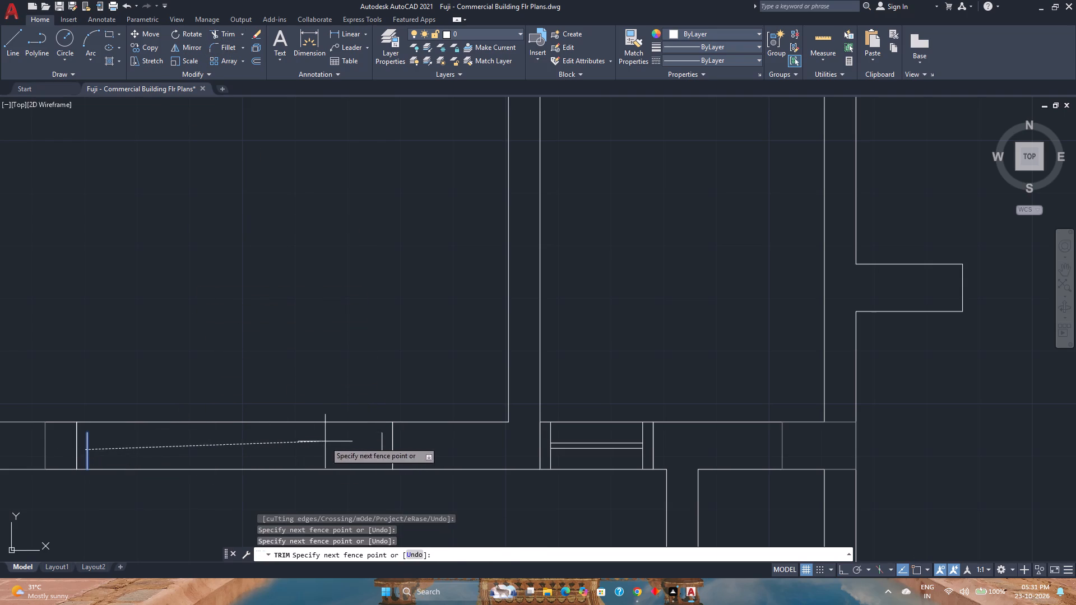
pyautogui.keyDown('shift'); pyautogui.click(385, 438); pyautogui.keyUp('shift')
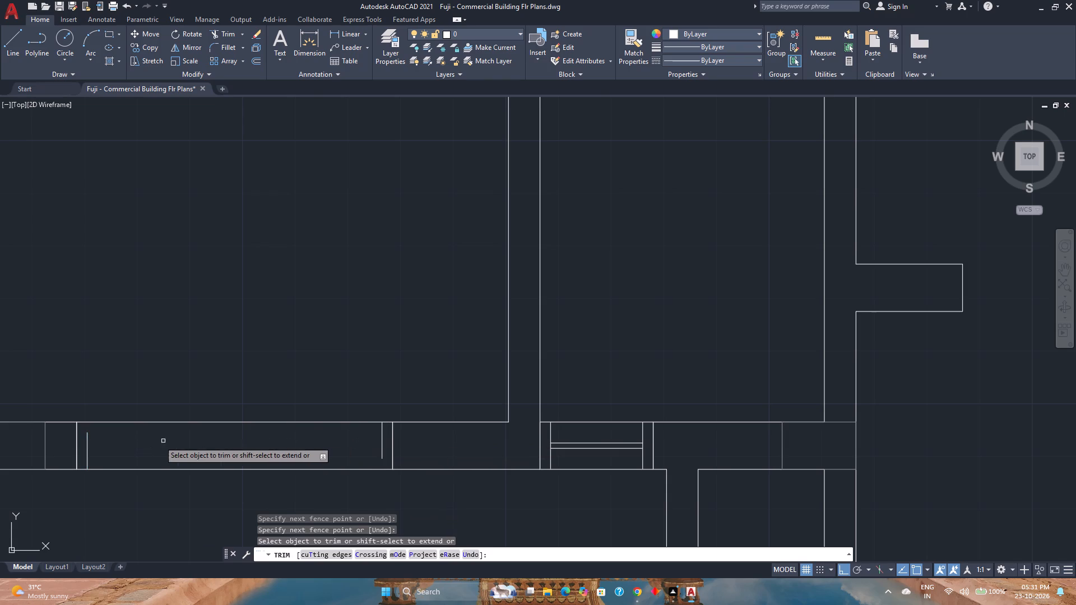
pyautogui.keyDown('shift'); pyautogui.click(83, 439); pyautogui.keyUp('shift')
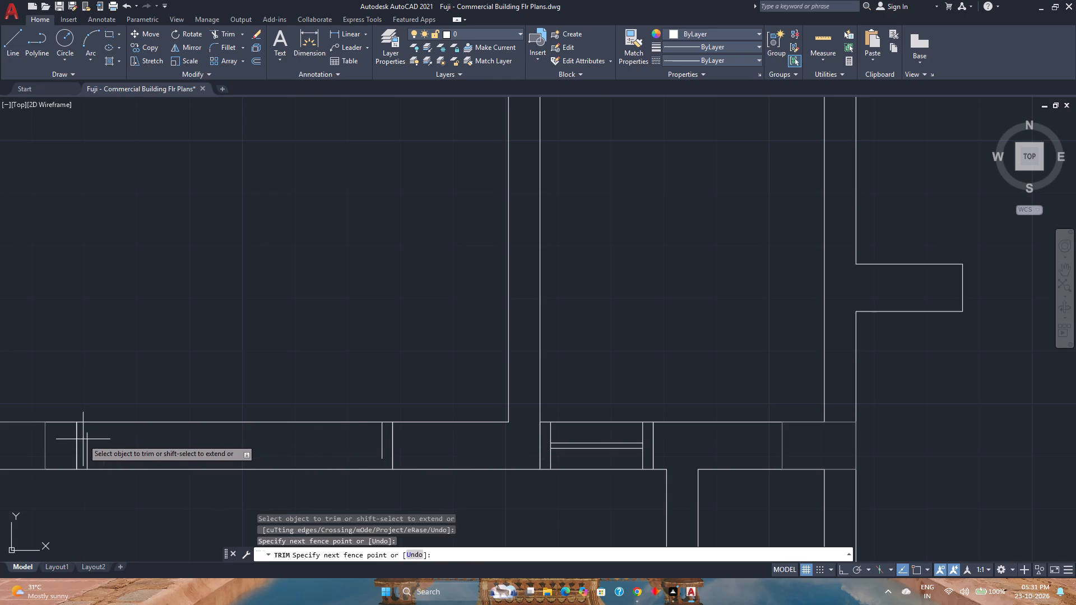
pyautogui.keyDown('shift'); pyautogui.click(388, 452); pyautogui.keyUp('shift')
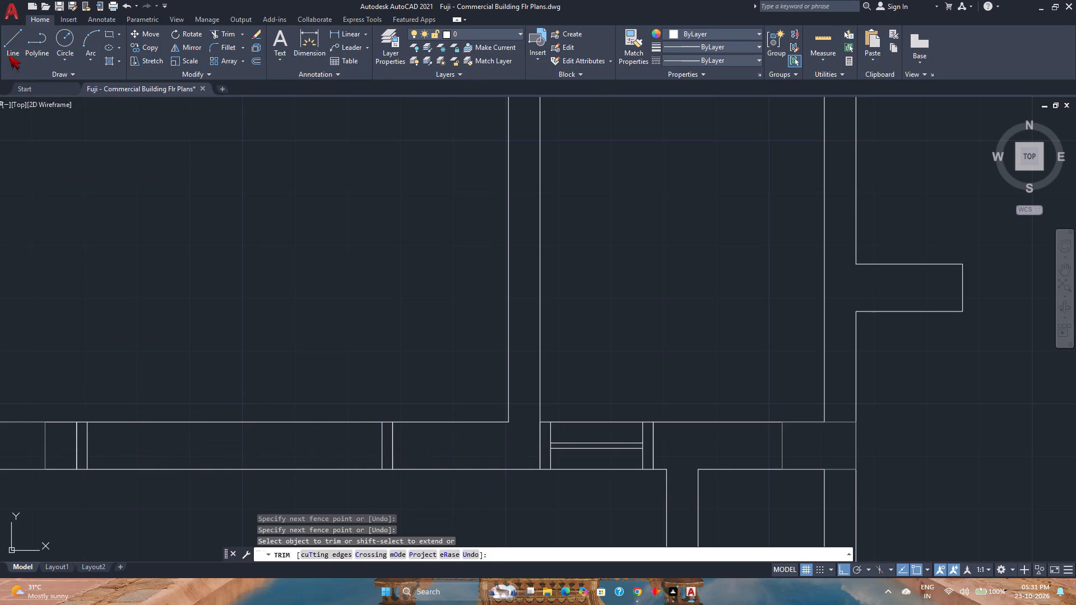
# Draw a horizontal centre line between the midpoints of the window's two inner end lines.
pyautogui.click(8, 55)
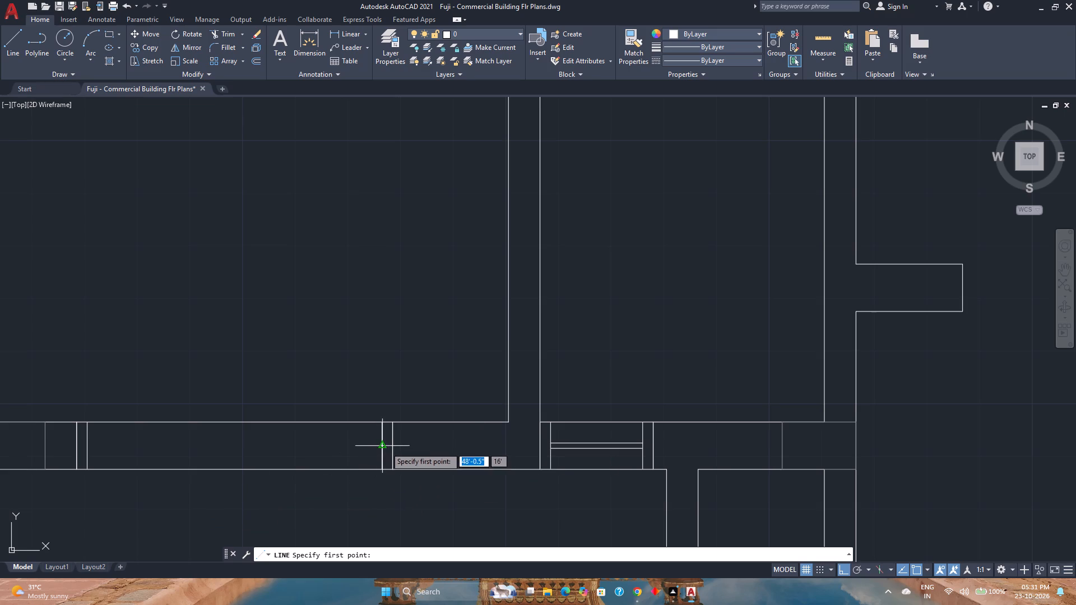
pyautogui.click(383, 445)
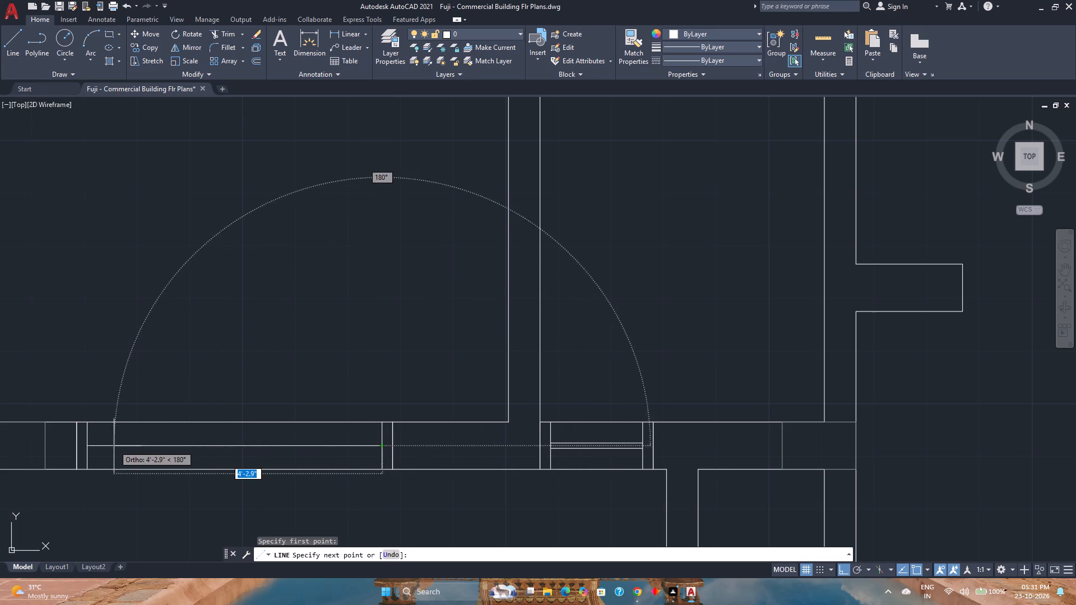
pyautogui.click(87, 445)
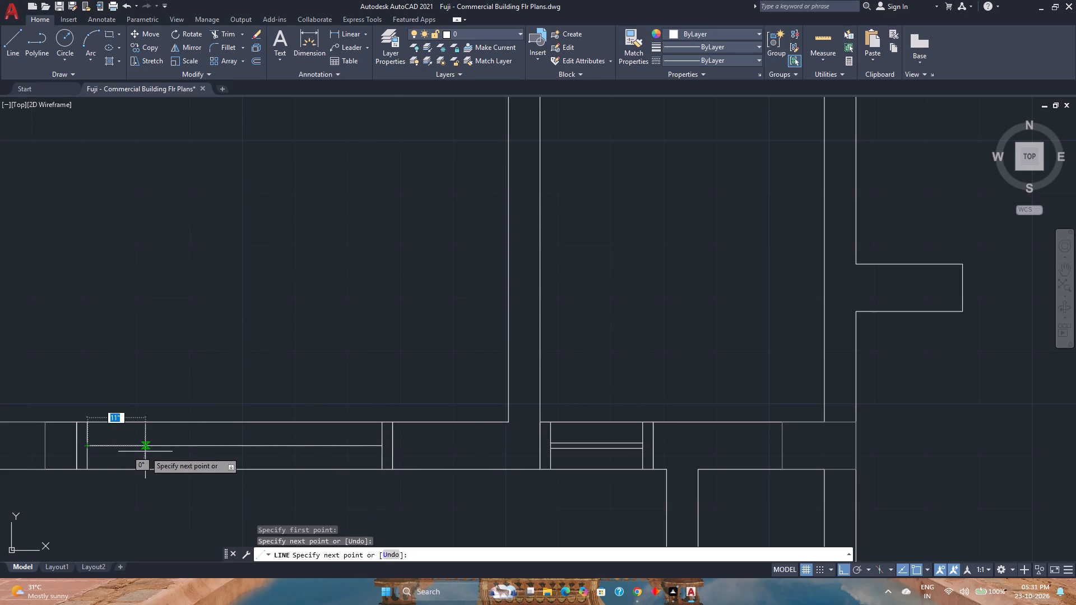
pyautogui.rightClick(145, 452)
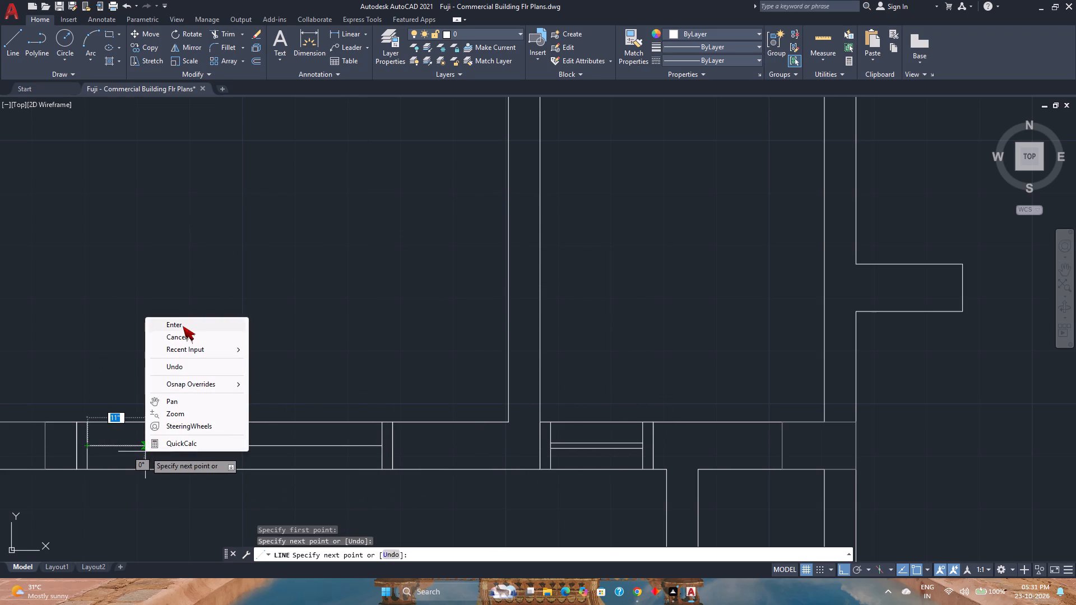
pyautogui.click(183, 326)
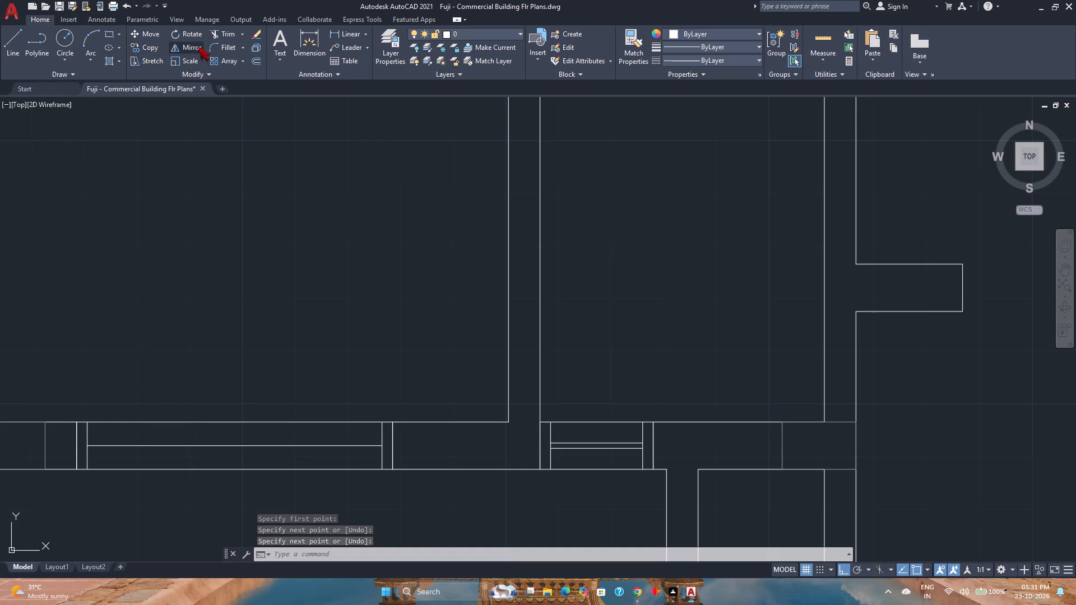
# Offset the window's centre line 0.5" to both sides and erase the original centre line.
pyautogui.click(254, 58)
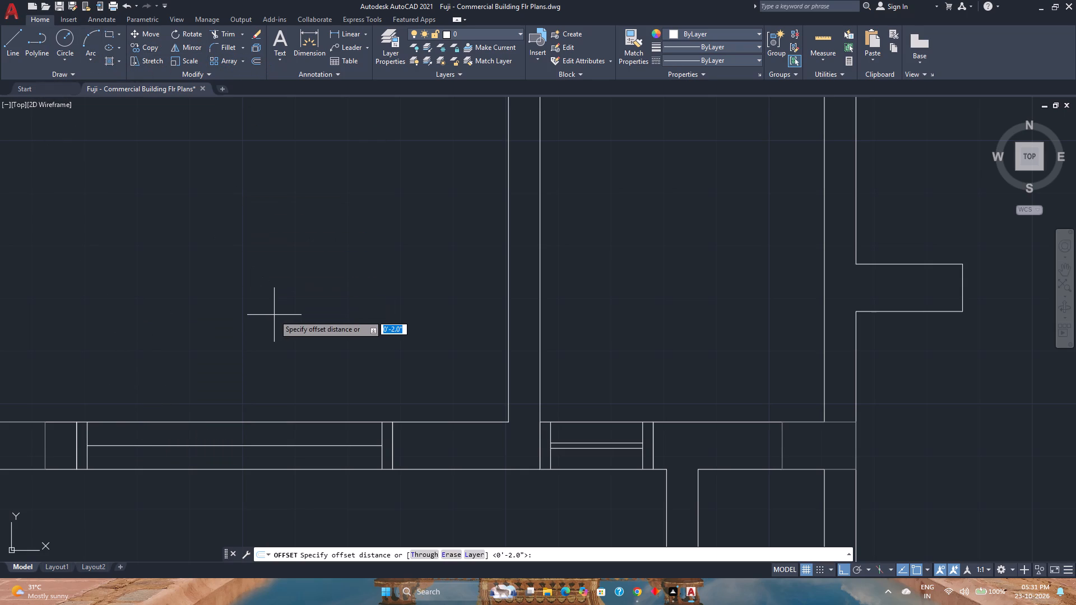
pyautogui.write('0.')
pyautogui.press('5')
pyautogui.press('Return')
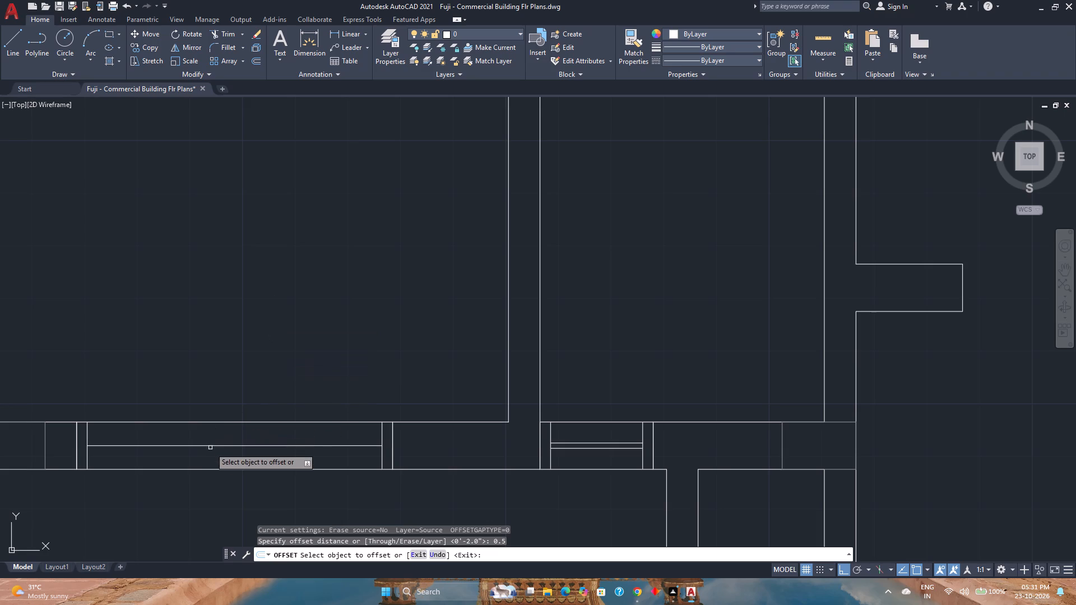
pyautogui.click(210, 444)
pyautogui.click(211, 439)
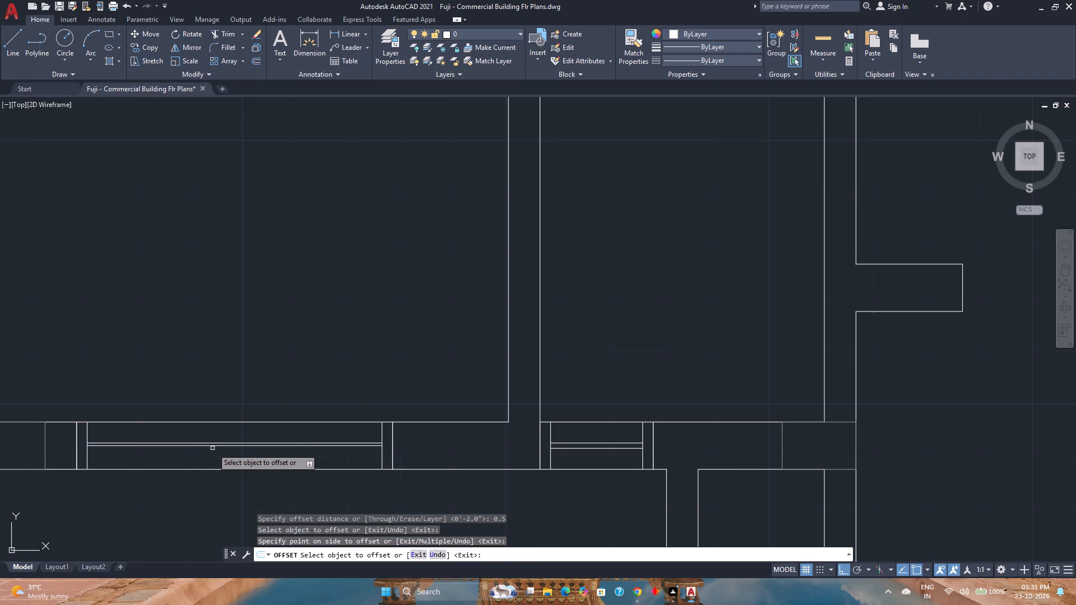
pyautogui.scroll(2, 212, 448)
pyautogui.click(221, 443)
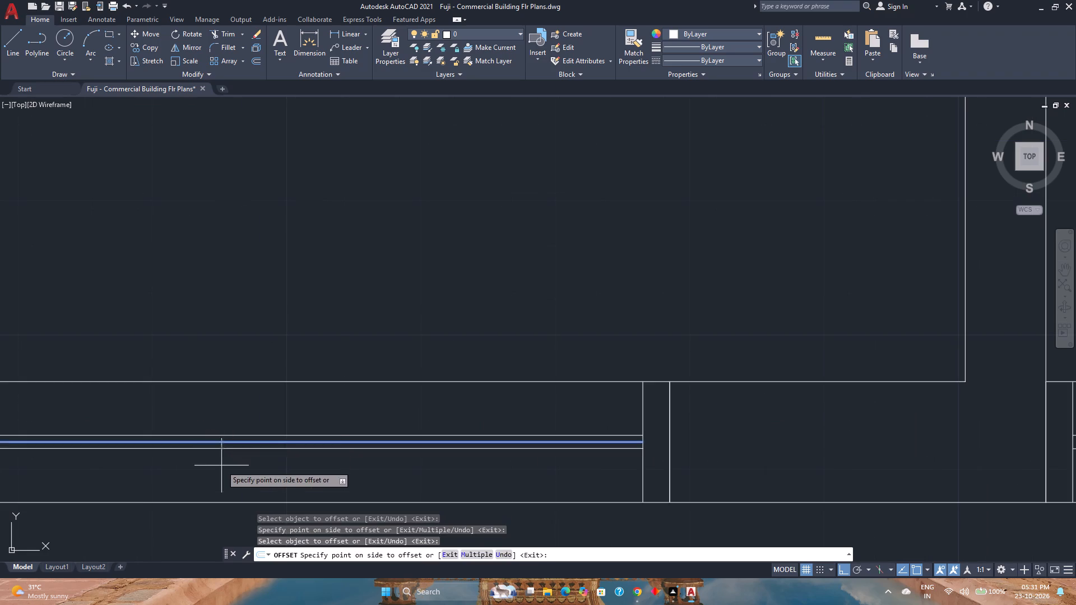
pyautogui.click(221, 466)
pyautogui.rightClick(210, 457)
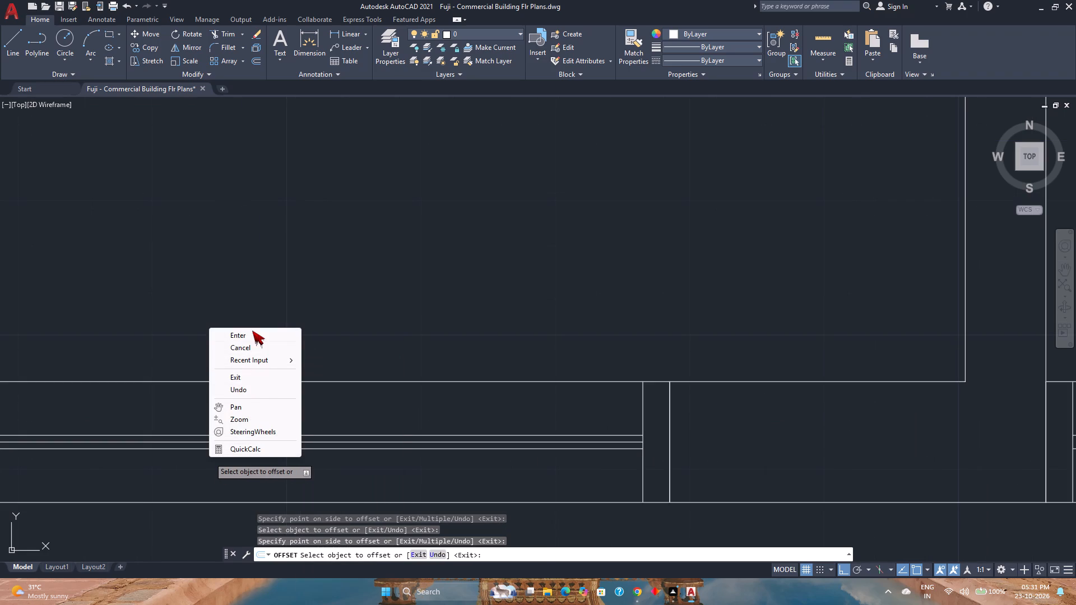
pyautogui.click(251, 334)
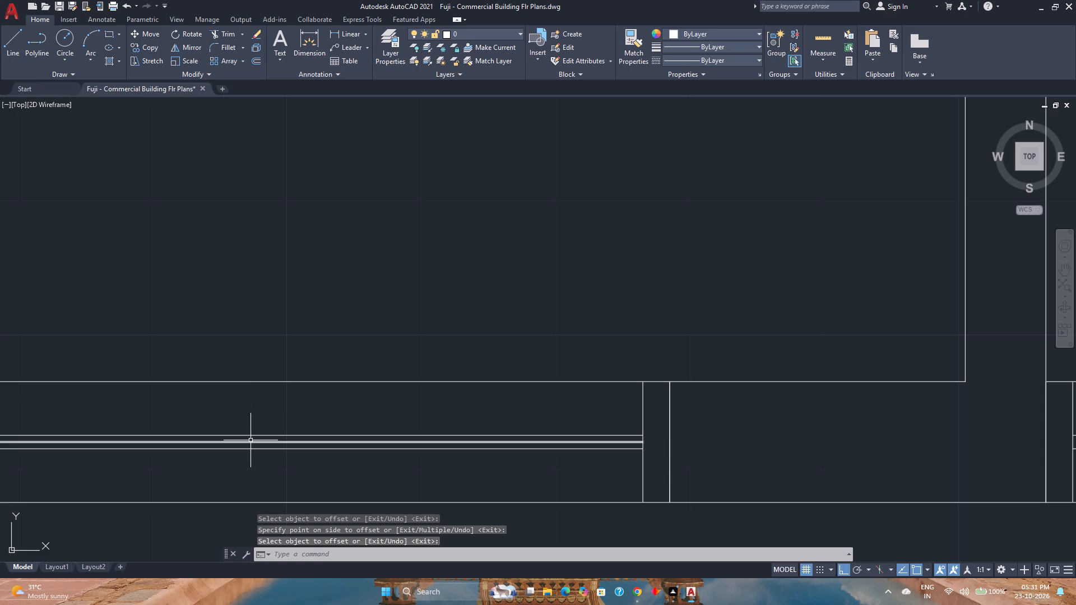
pyautogui.click(251, 441)
pyautogui.press('Delete')
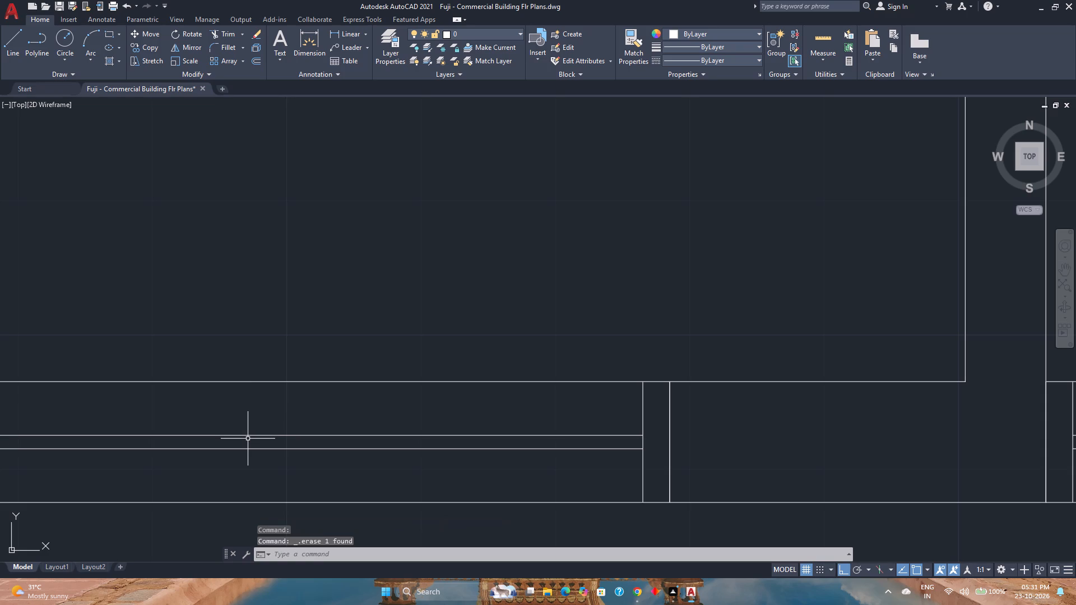
# Group all the parts of the new window in the lower-left room's bottom wall.
pyautogui.click(647, 513)
pyautogui.scroll(-3, 552, 430)
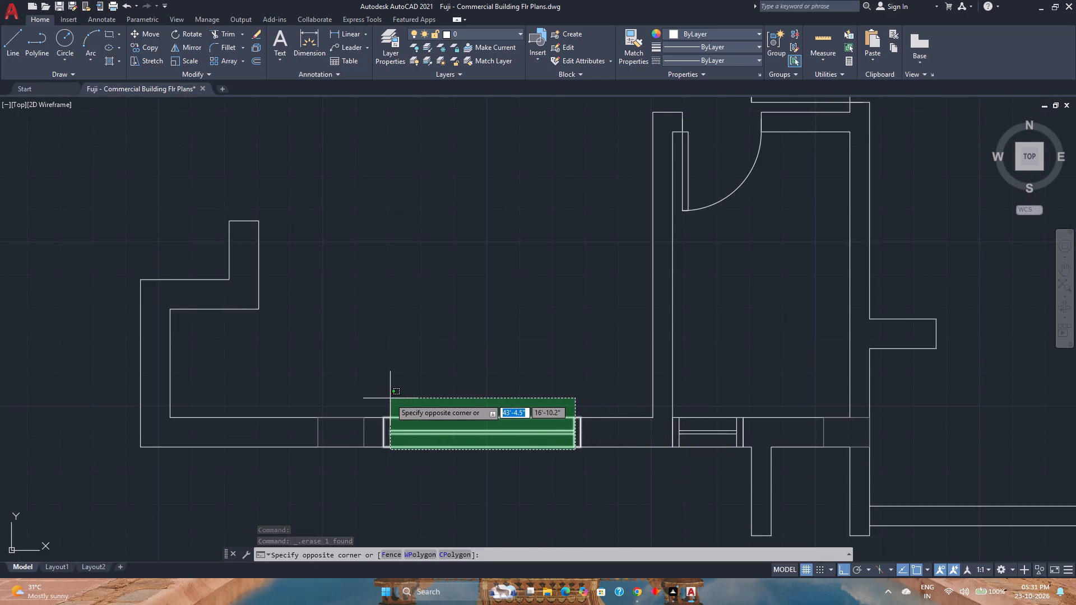
pyautogui.click(389, 398)
pyautogui.press('g')
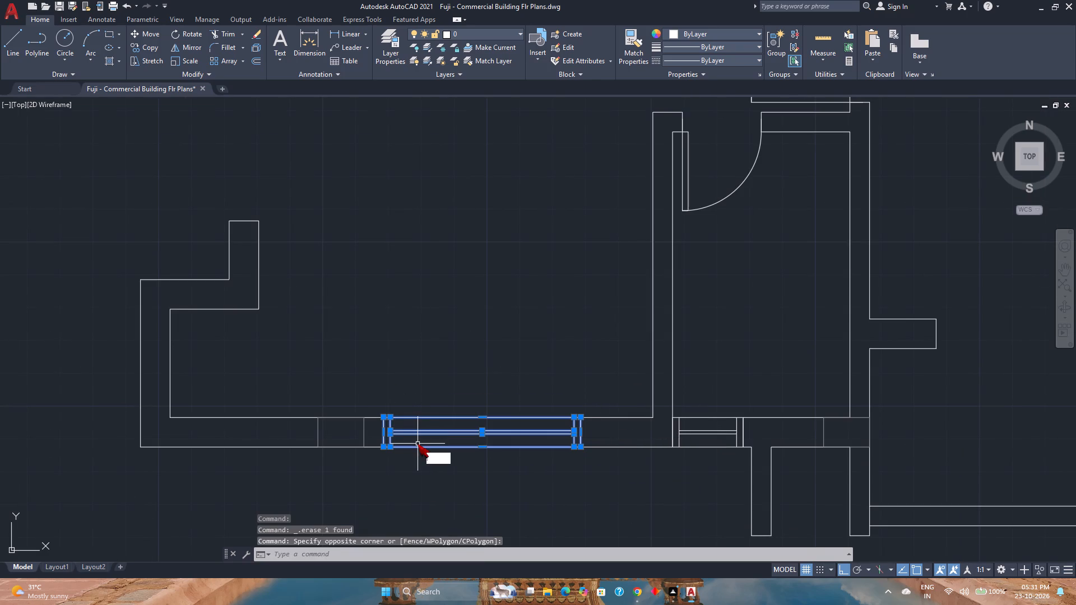
pyautogui.press('Return')
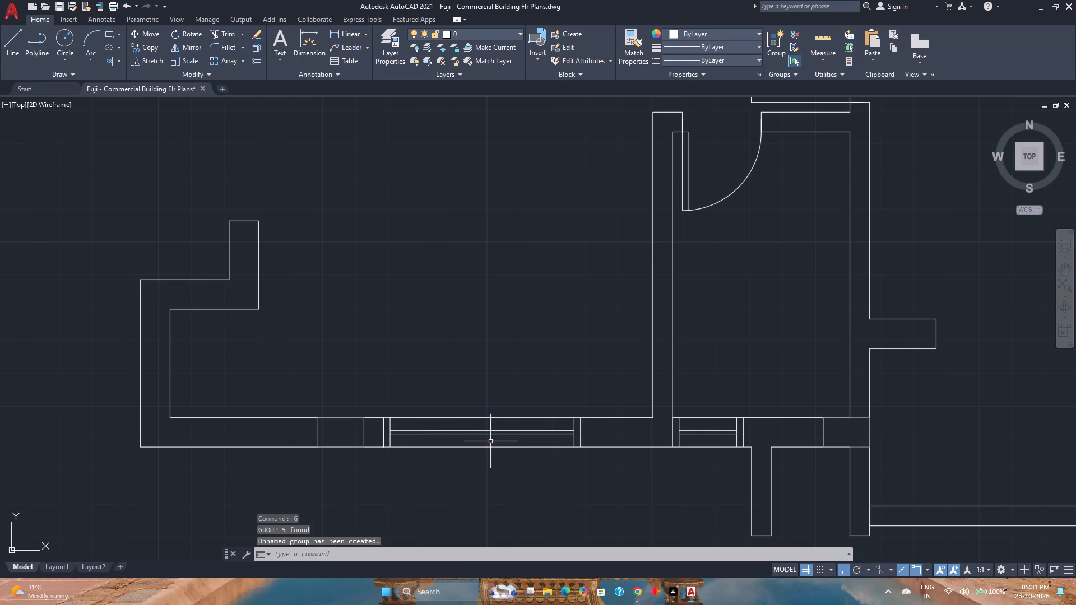
# Copy the grouped window by its lower-right corner into the opening in the lower-right room's bottom wall.
pyautogui.click(484, 430)
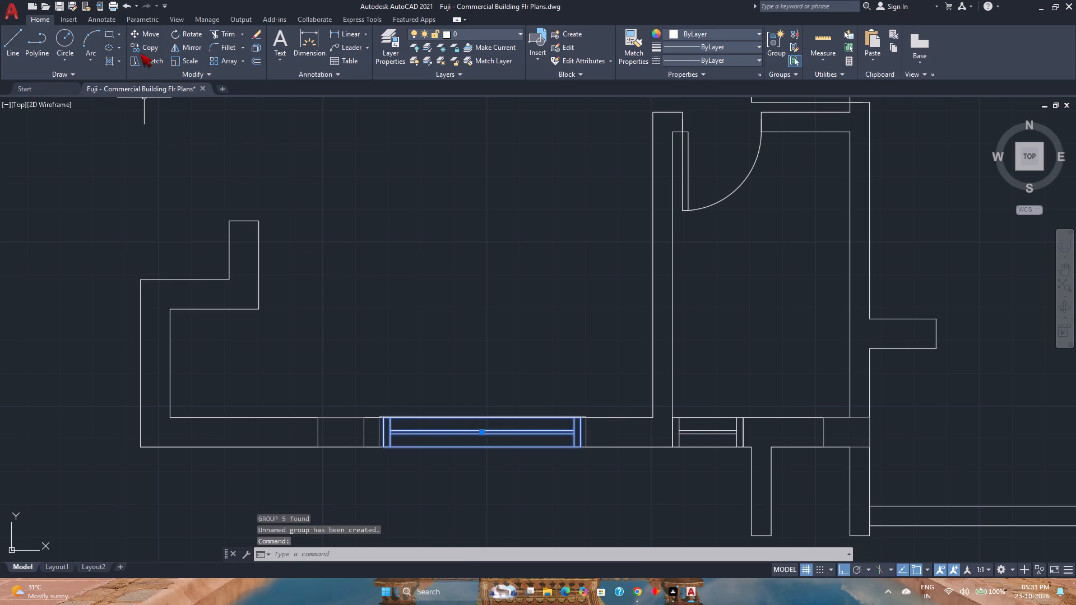
pyautogui.click(139, 49)
pyautogui.scroll(1, 576, 454)
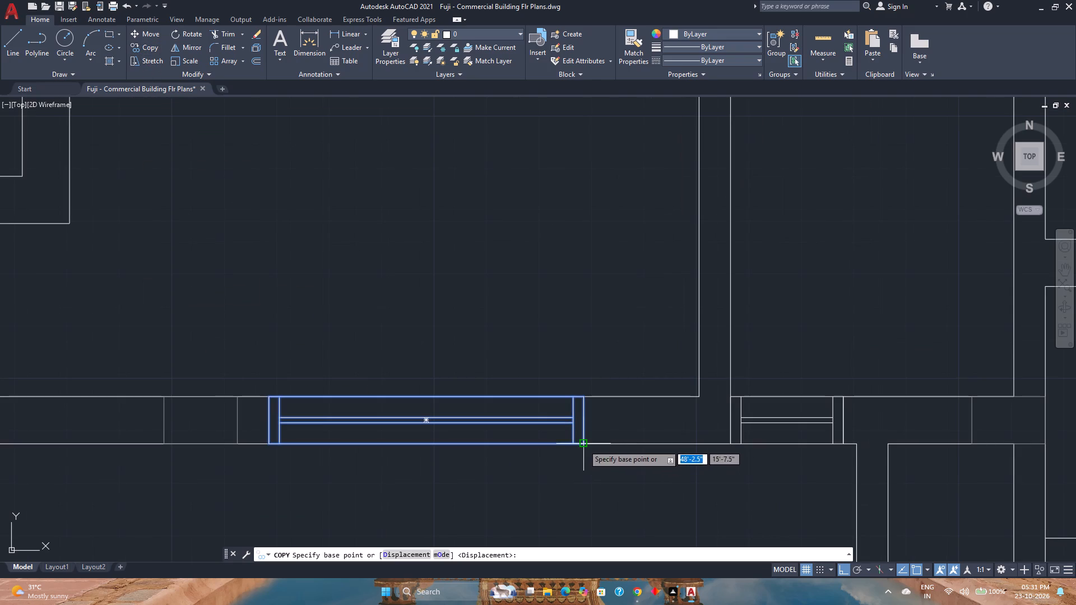
pyautogui.click(580, 443)
pyautogui.scroll(-4, 580, 443)
pyautogui.moveTo(577, 442); pyautogui.dragTo(279, 430, button='middle')
pyautogui.middleClick(279, 430)
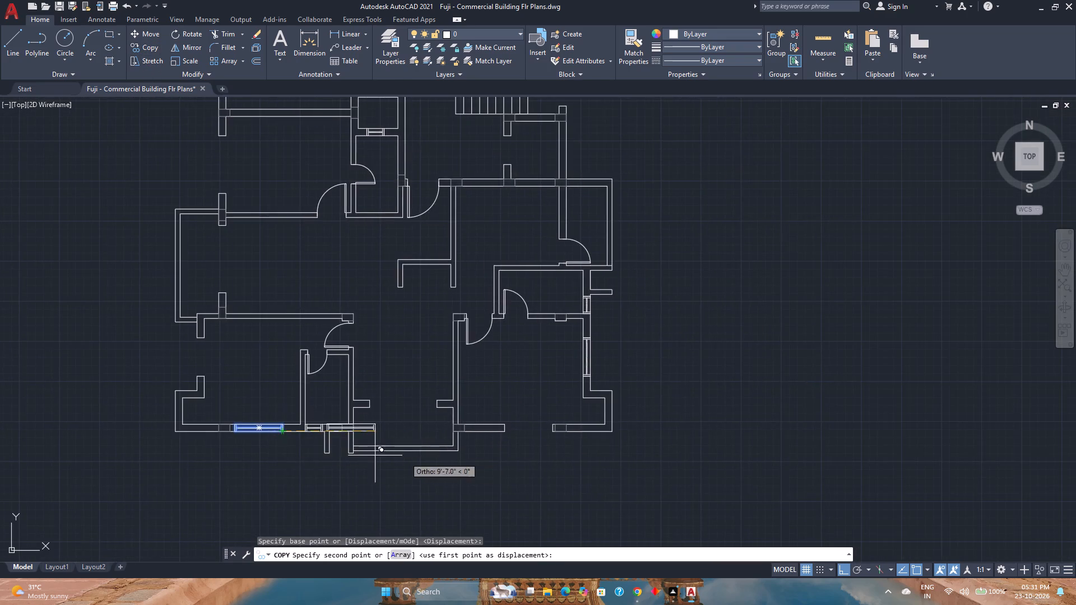
pyautogui.scroll(3, 520, 458)
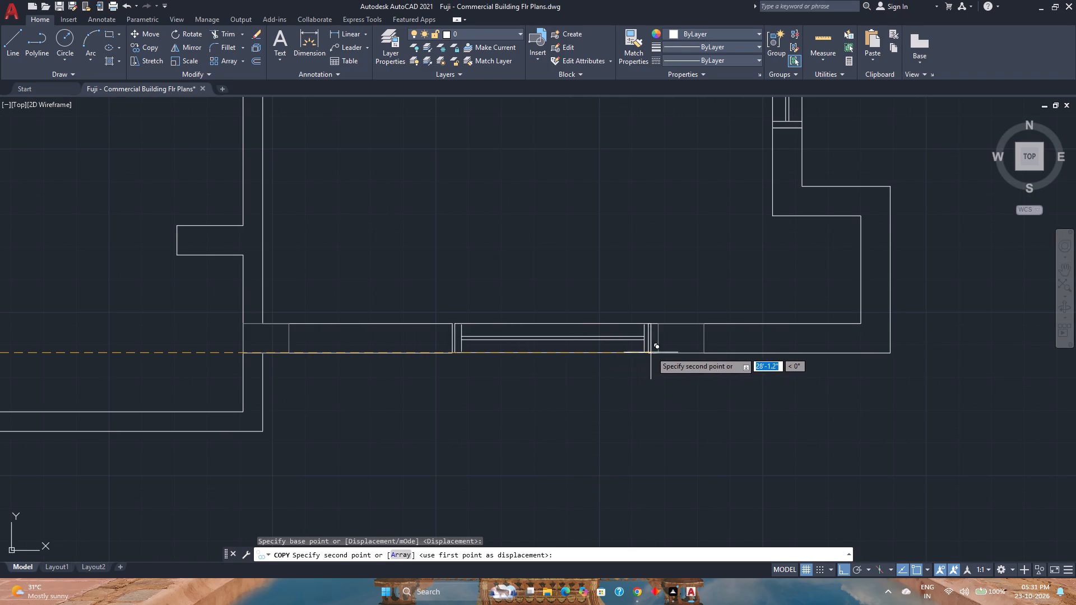
pyautogui.click(651, 352)
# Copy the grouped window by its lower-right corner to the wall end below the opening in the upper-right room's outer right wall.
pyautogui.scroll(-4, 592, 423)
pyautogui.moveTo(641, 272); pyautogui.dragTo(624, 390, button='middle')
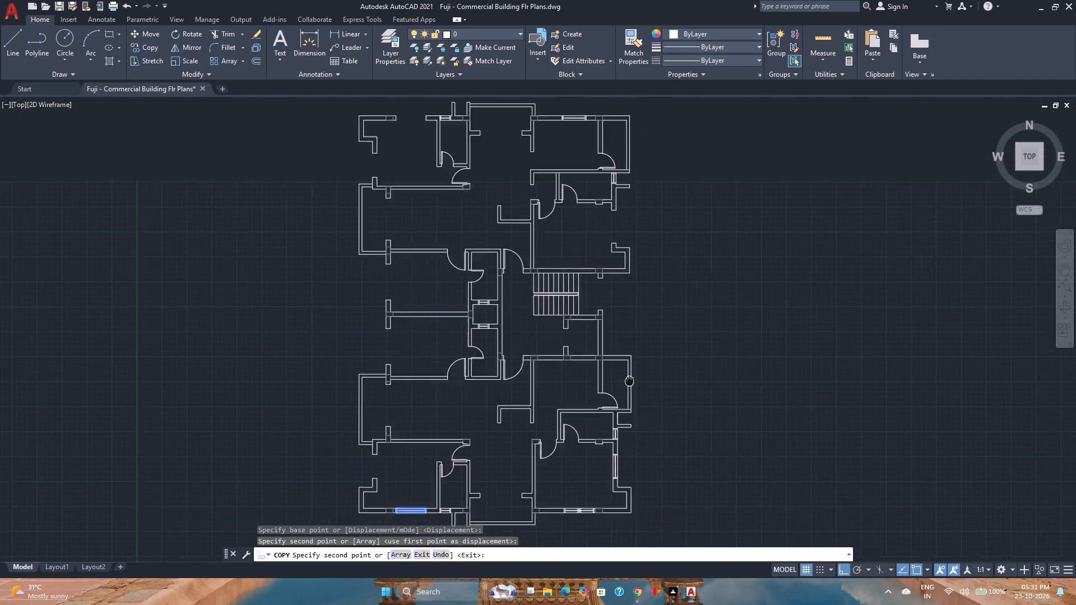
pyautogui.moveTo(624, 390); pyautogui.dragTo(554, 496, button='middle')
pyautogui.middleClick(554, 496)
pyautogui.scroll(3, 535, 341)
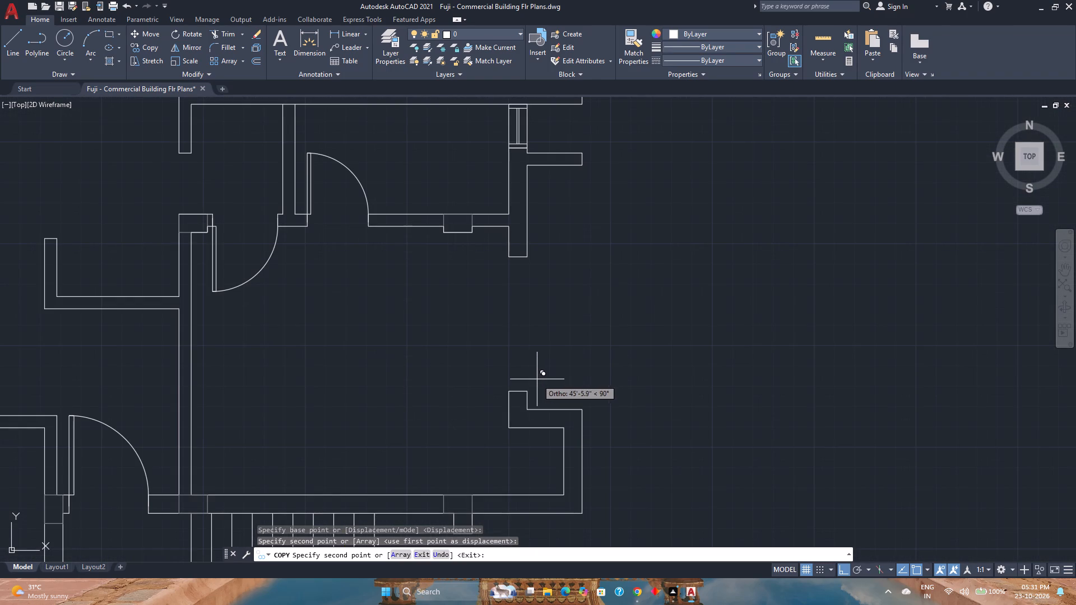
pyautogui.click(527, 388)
# Copy the grouped window into the opening in the top wall of the upper-left room.
pyautogui.scroll(-2, 527, 388)
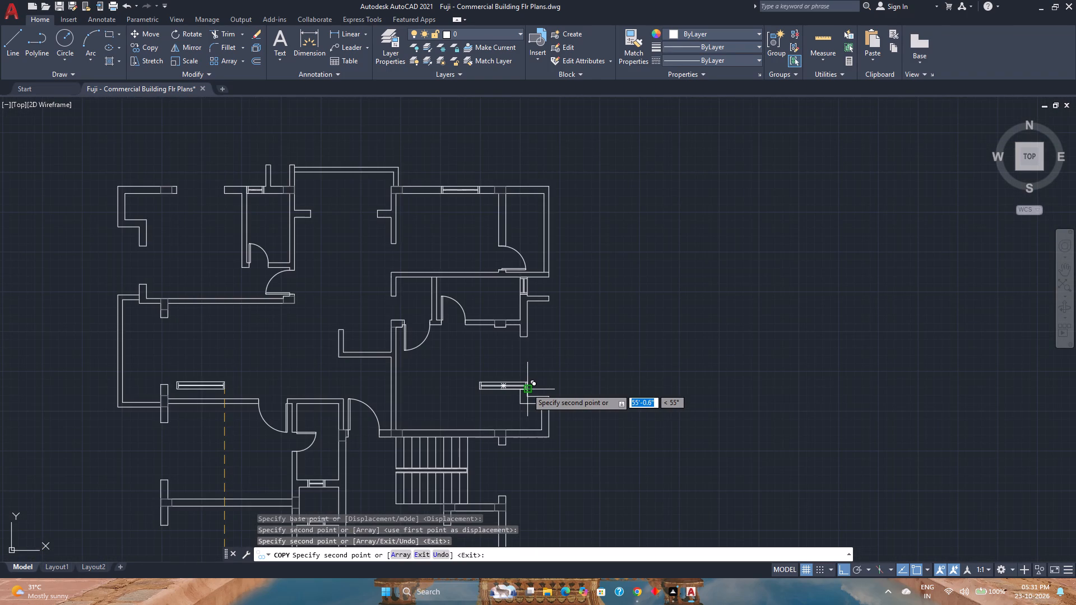
pyautogui.scroll(2, 196, 203)
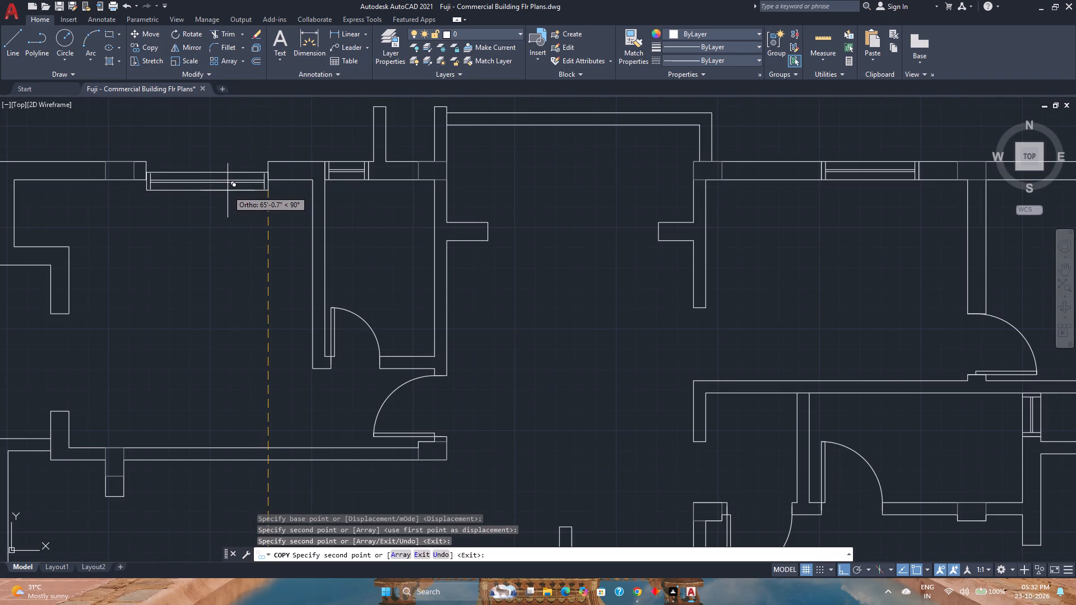
pyautogui.scroll(2, 272, 187)
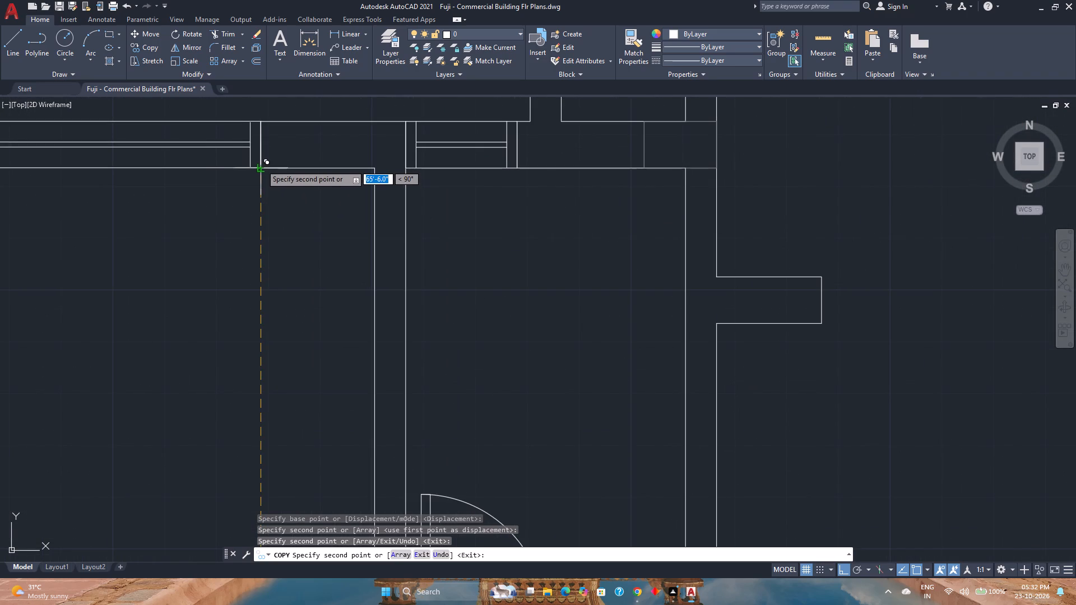
pyautogui.click(261, 165)
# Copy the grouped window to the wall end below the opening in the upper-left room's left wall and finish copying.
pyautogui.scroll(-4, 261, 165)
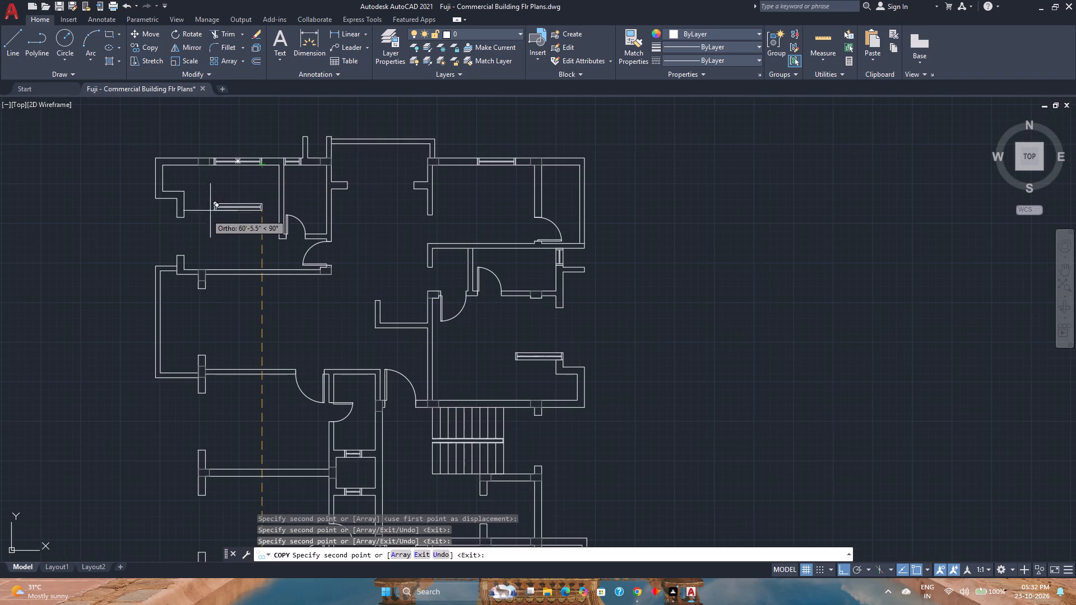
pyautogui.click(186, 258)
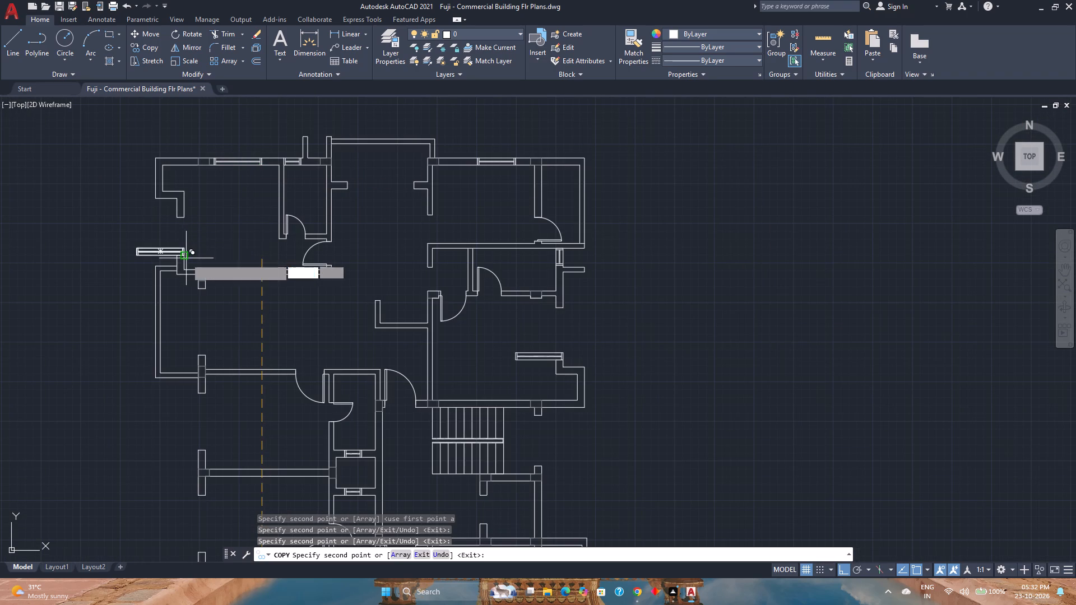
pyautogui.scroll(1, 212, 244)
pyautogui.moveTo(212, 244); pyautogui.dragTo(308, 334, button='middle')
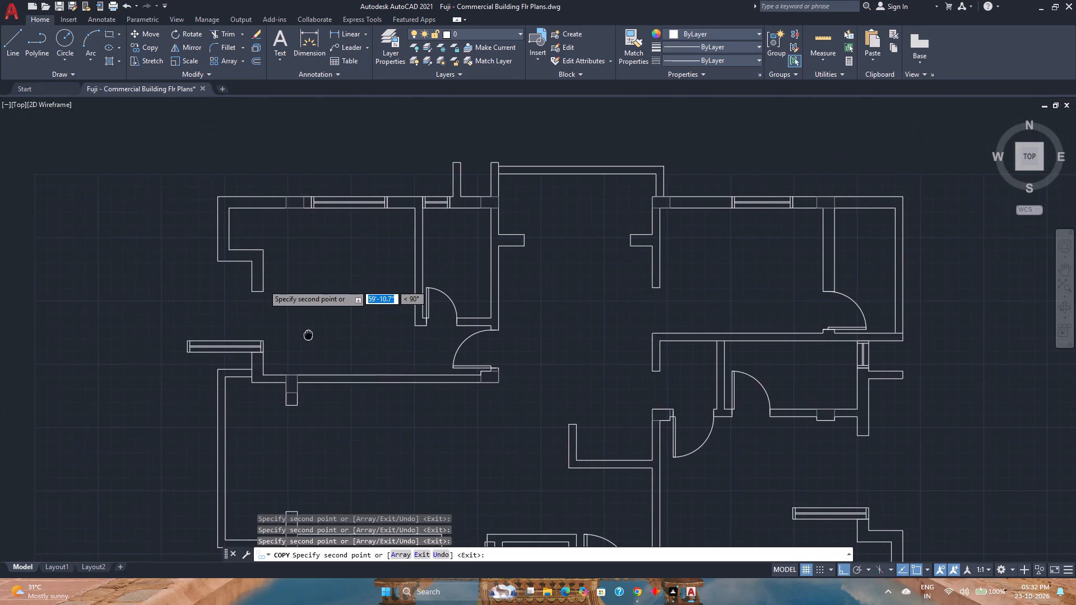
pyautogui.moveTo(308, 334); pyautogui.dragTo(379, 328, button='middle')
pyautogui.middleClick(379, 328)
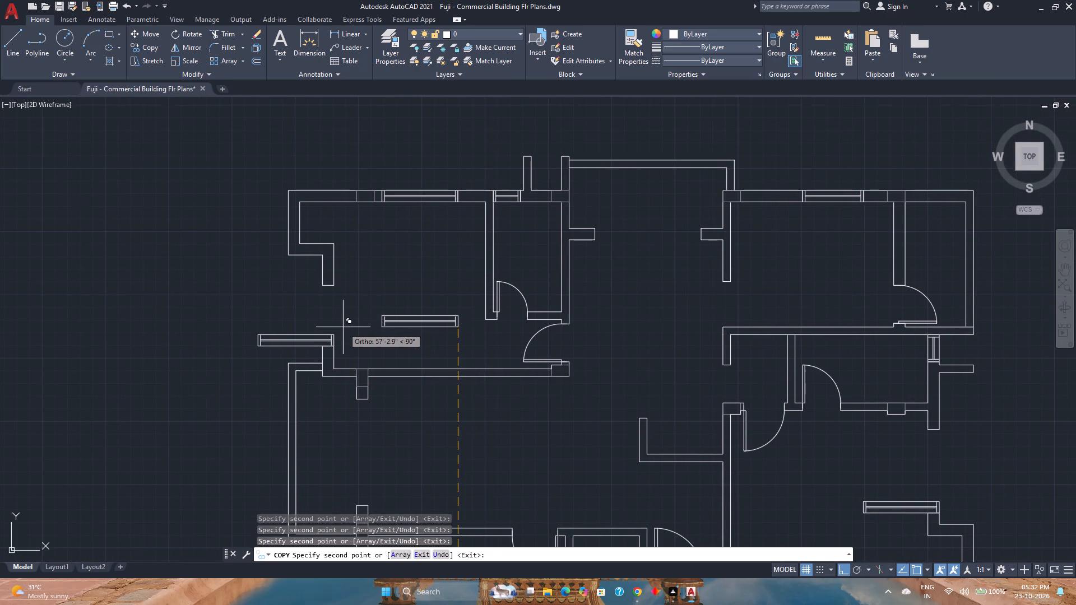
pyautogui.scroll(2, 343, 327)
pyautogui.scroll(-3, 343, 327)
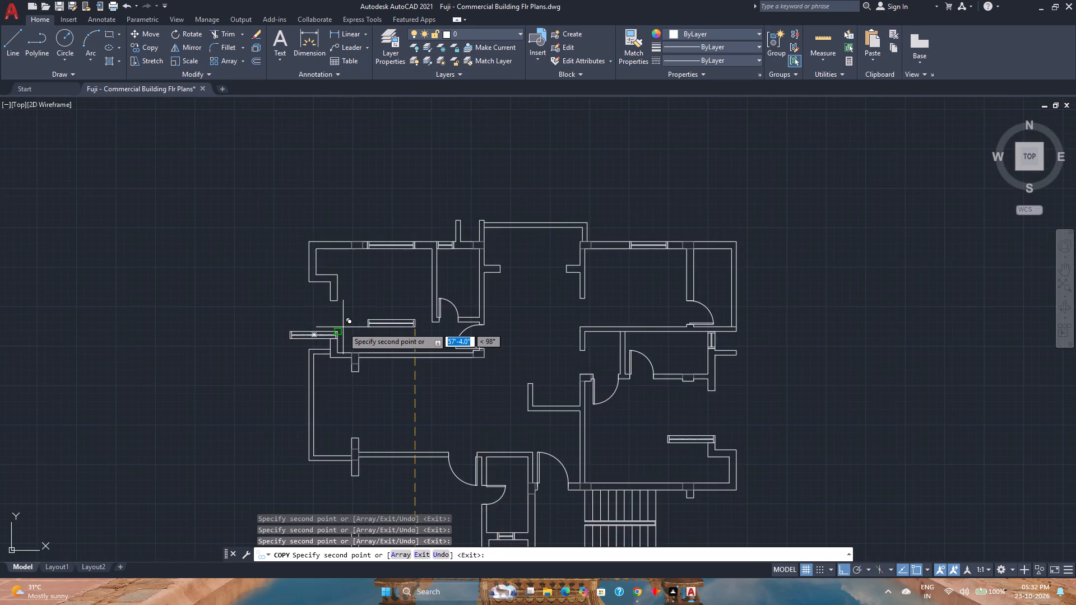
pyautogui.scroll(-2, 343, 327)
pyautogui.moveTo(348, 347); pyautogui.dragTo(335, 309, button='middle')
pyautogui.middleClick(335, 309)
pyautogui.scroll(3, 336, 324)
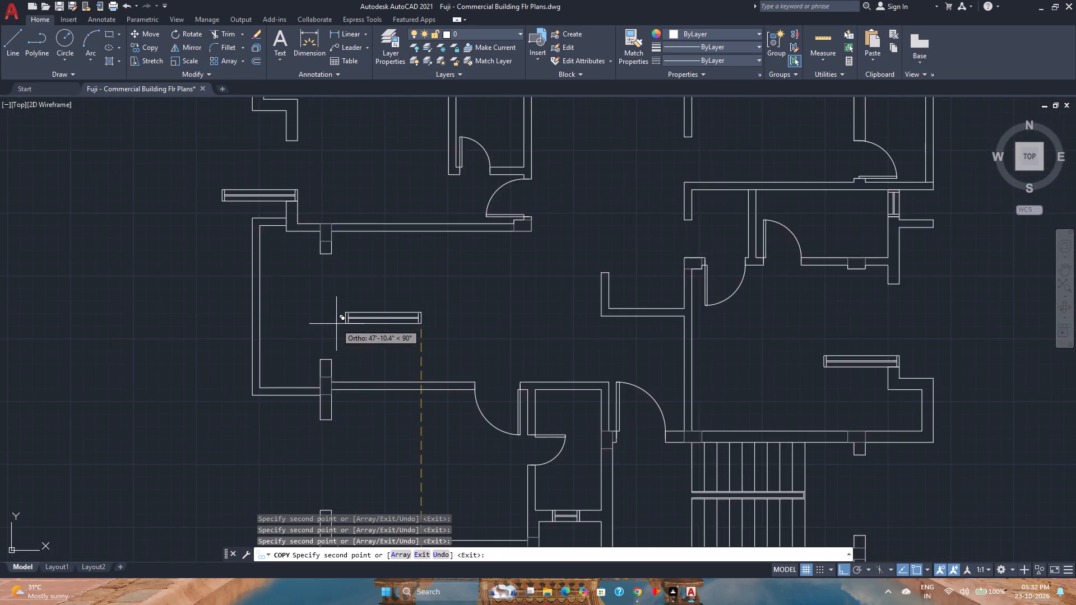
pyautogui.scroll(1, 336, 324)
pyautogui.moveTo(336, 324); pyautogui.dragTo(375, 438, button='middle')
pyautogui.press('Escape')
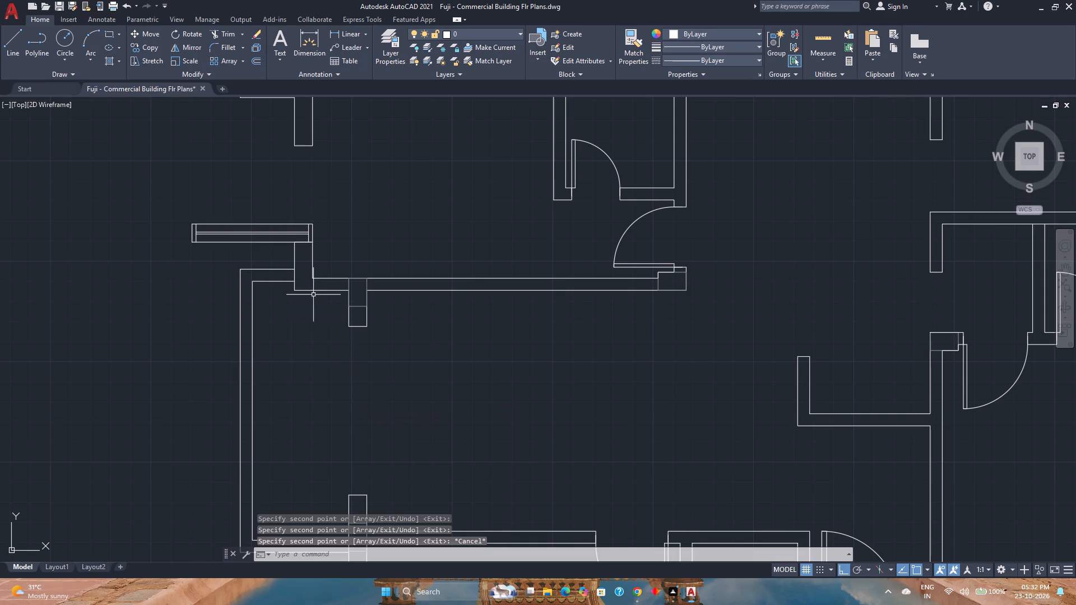
# Measure the openings in the building's left-side walls, down to the lower-left room's left wall.
pyautogui.click(274, 245)
pyautogui.click(239, 212)
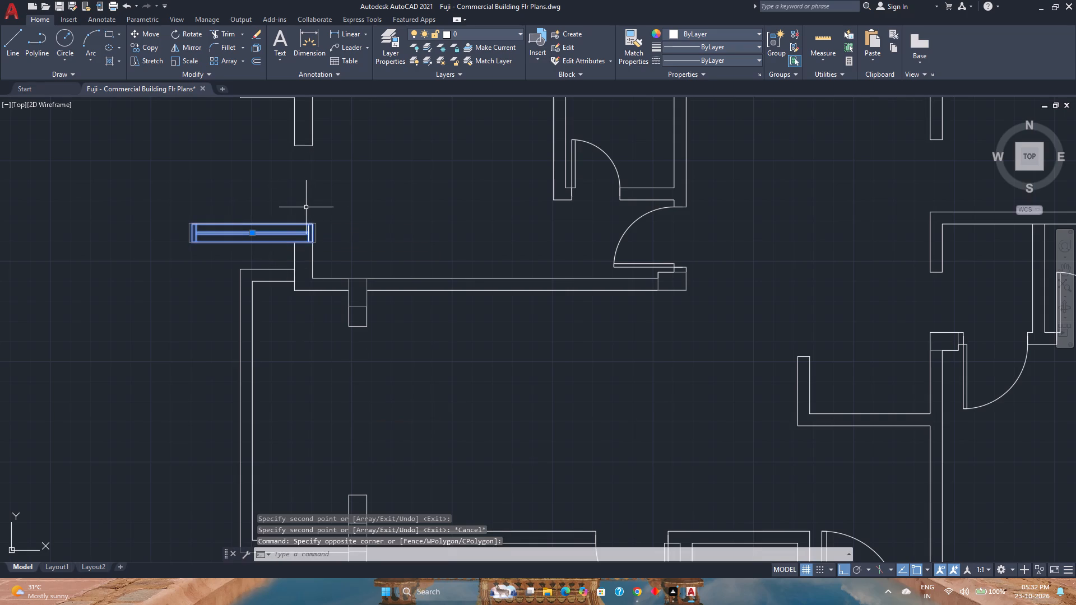
pyautogui.scroll(-2, 368, 335)
pyautogui.moveTo(368, 335); pyautogui.dragTo(319, 245, button='middle')
pyautogui.middleClick(316, 235)
pyautogui.click(816, 36)
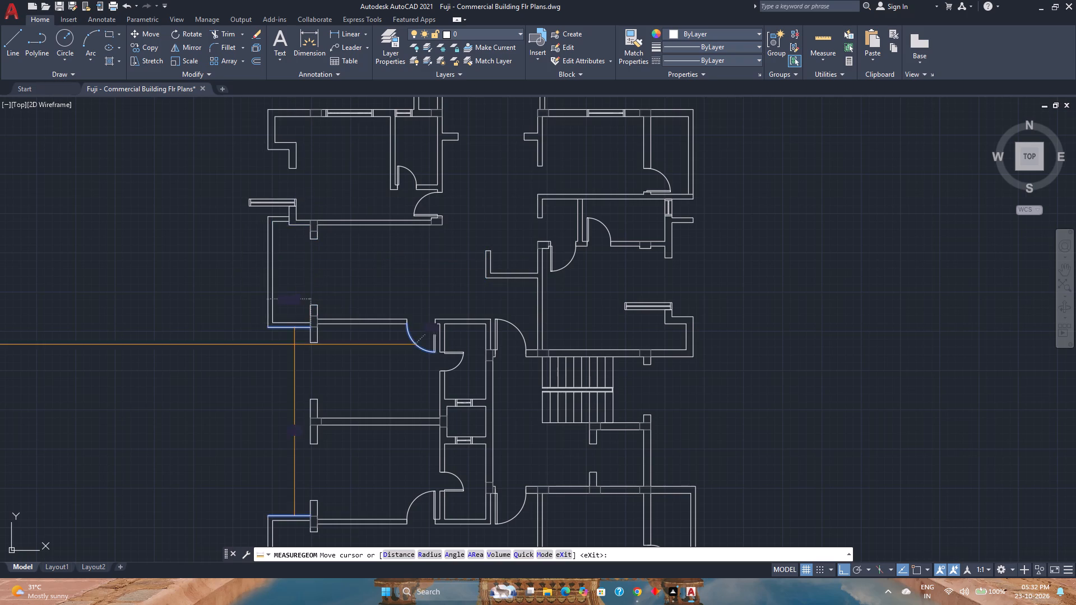
pyautogui.moveTo(318, 462); pyautogui.dragTo(308, 388, button='middle')
pyautogui.moveTo(308, 377); pyautogui.dragTo(308, 355, button='middle')
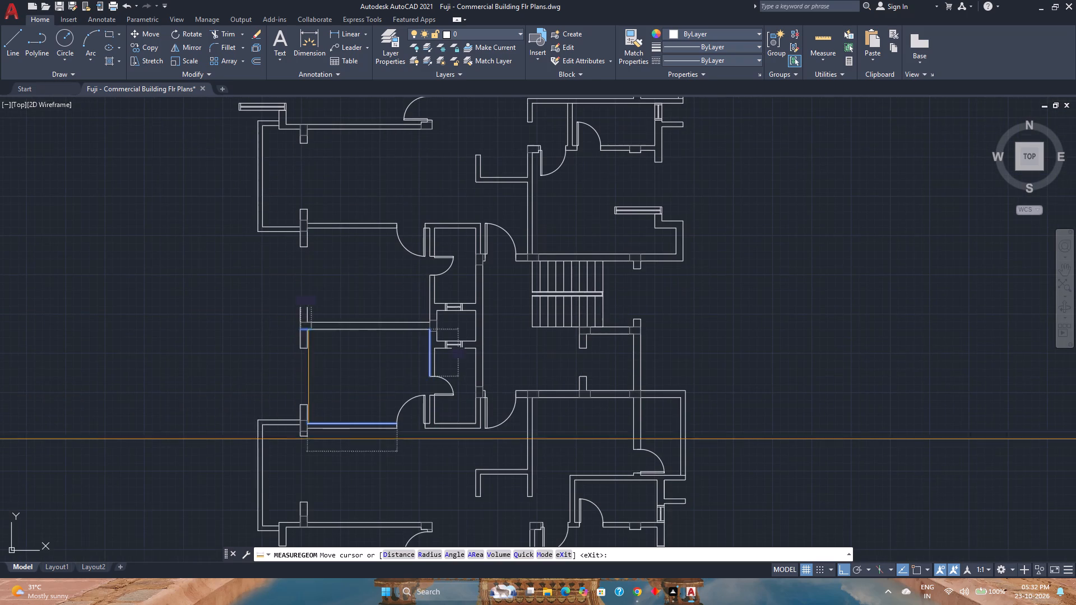
pyautogui.scroll(-2, 303, 459)
pyautogui.moveTo(303, 459); pyautogui.dragTo(290, 418, button='middle')
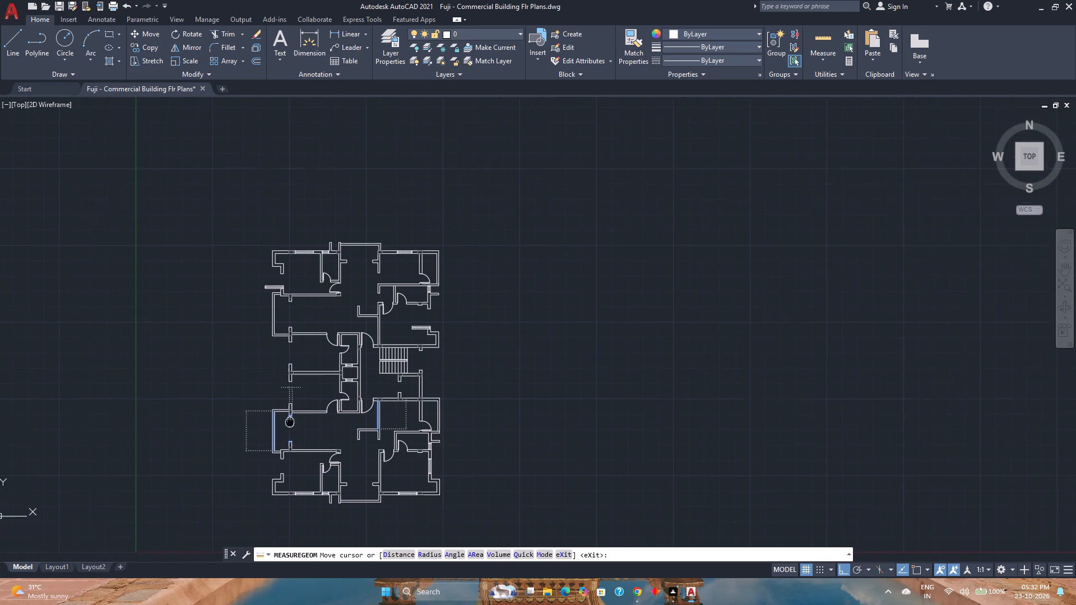
pyautogui.moveTo(290, 418); pyautogui.dragTo(291, 380, button='middle')
pyautogui.middleClick(291, 380)
pyautogui.scroll(2, 280, 433)
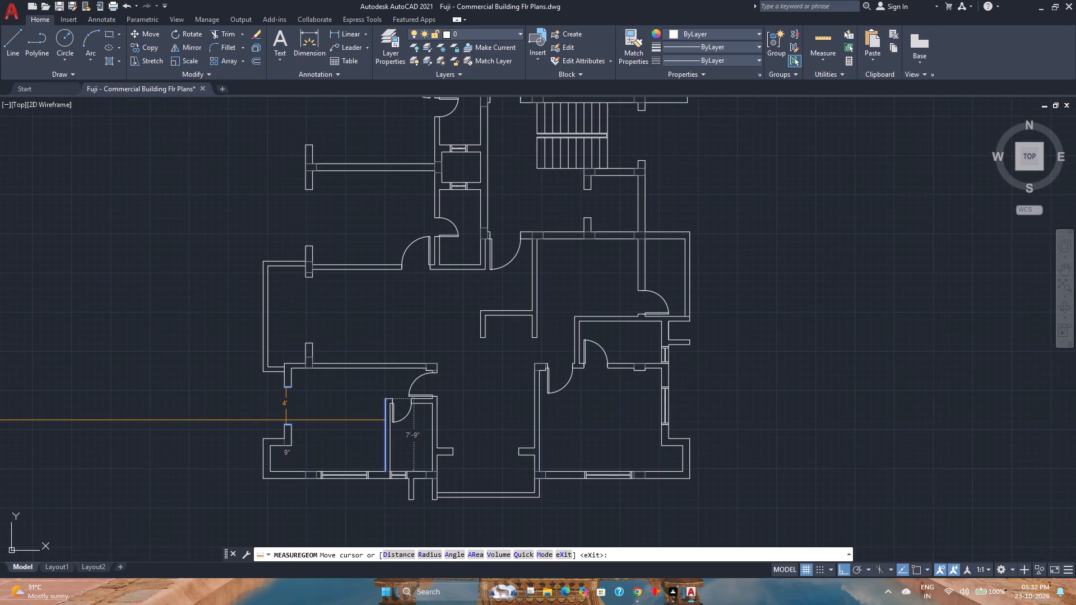
pyautogui.press('Escape')
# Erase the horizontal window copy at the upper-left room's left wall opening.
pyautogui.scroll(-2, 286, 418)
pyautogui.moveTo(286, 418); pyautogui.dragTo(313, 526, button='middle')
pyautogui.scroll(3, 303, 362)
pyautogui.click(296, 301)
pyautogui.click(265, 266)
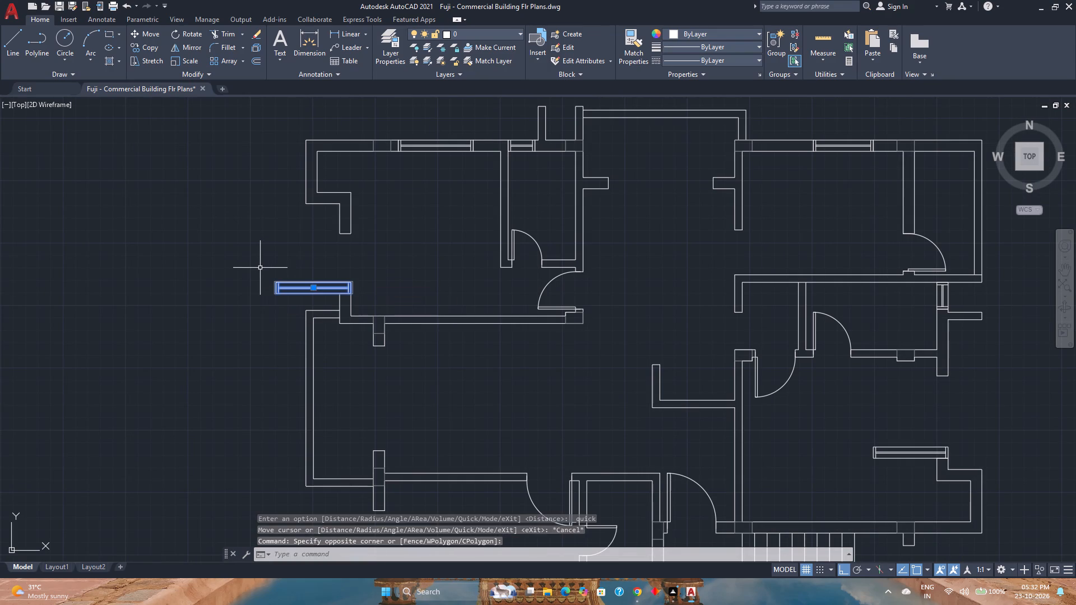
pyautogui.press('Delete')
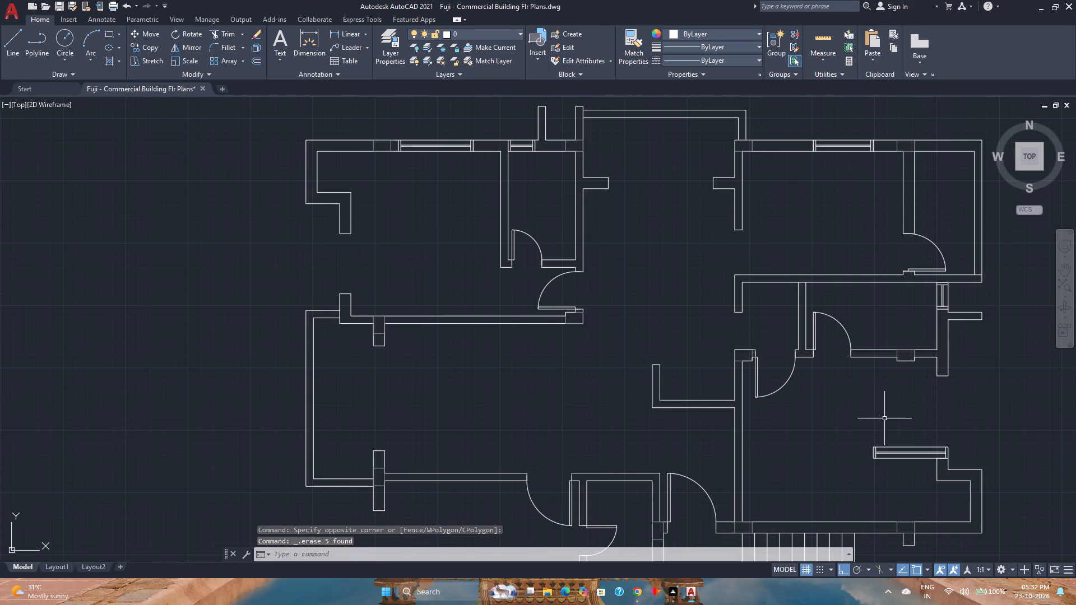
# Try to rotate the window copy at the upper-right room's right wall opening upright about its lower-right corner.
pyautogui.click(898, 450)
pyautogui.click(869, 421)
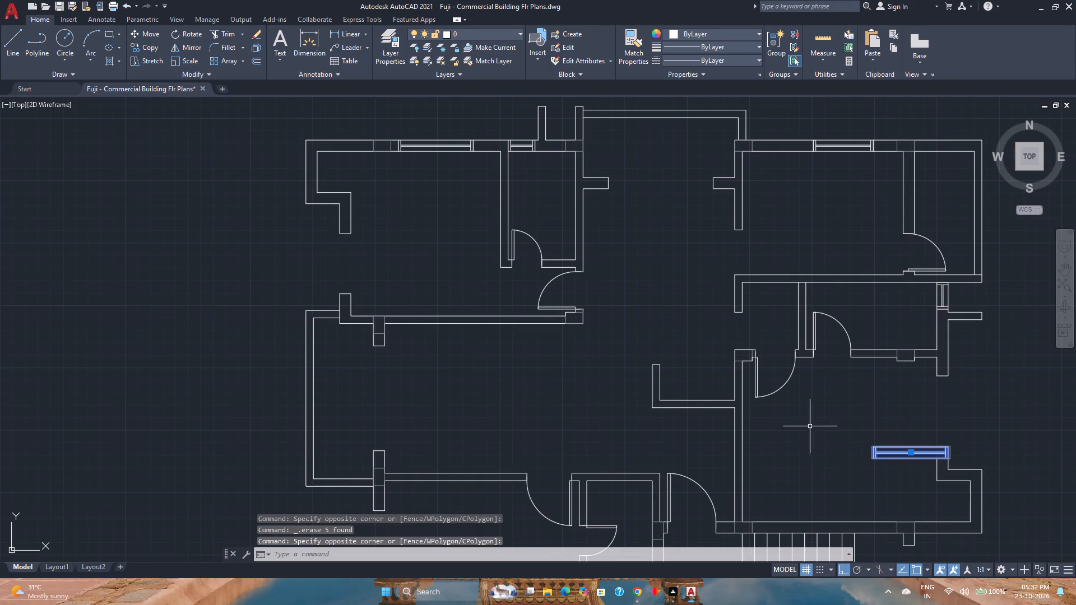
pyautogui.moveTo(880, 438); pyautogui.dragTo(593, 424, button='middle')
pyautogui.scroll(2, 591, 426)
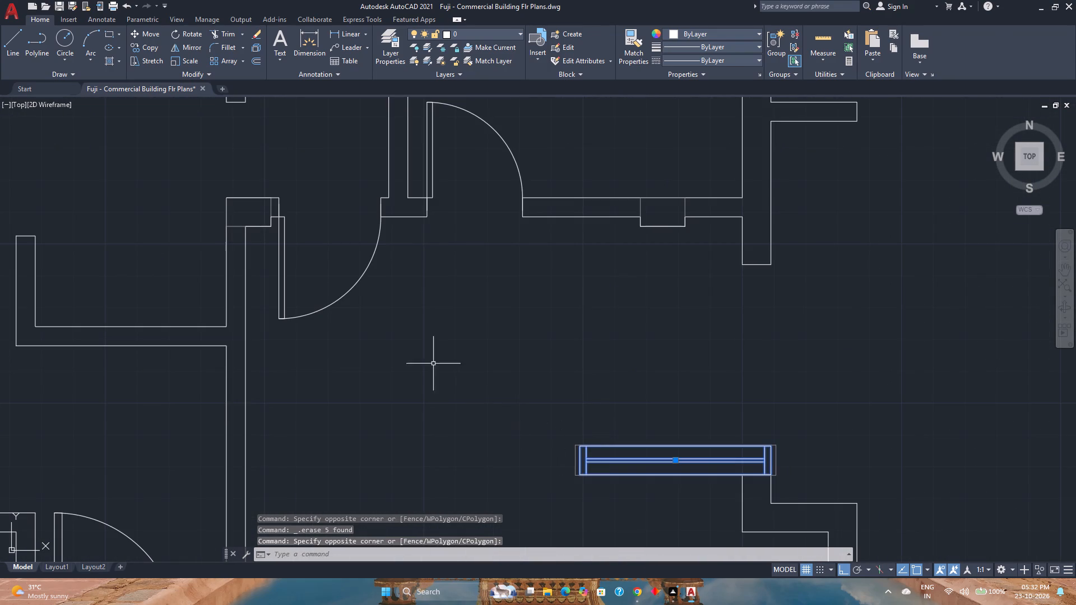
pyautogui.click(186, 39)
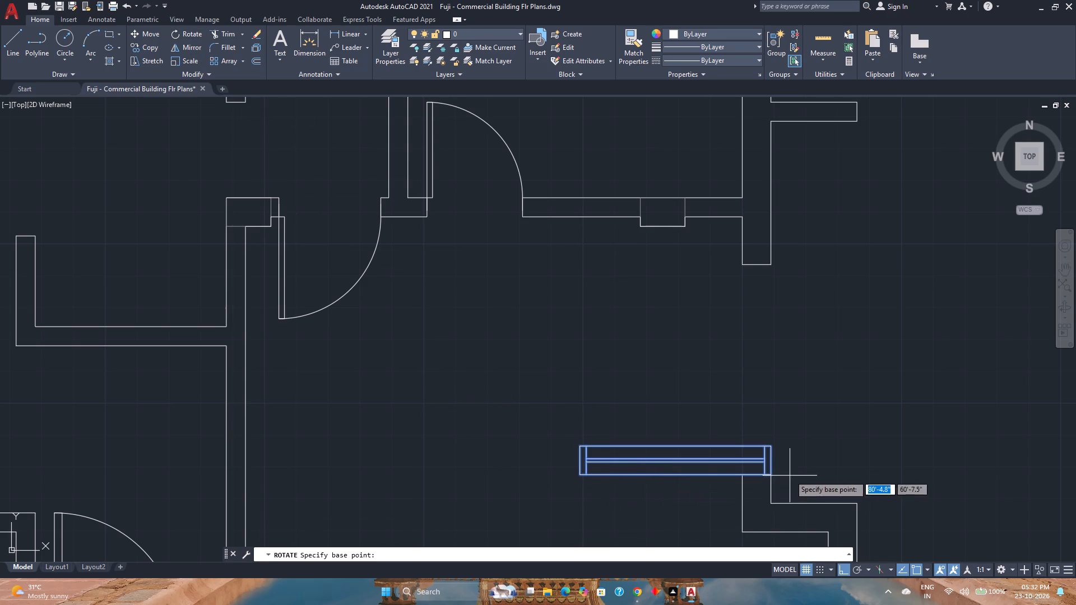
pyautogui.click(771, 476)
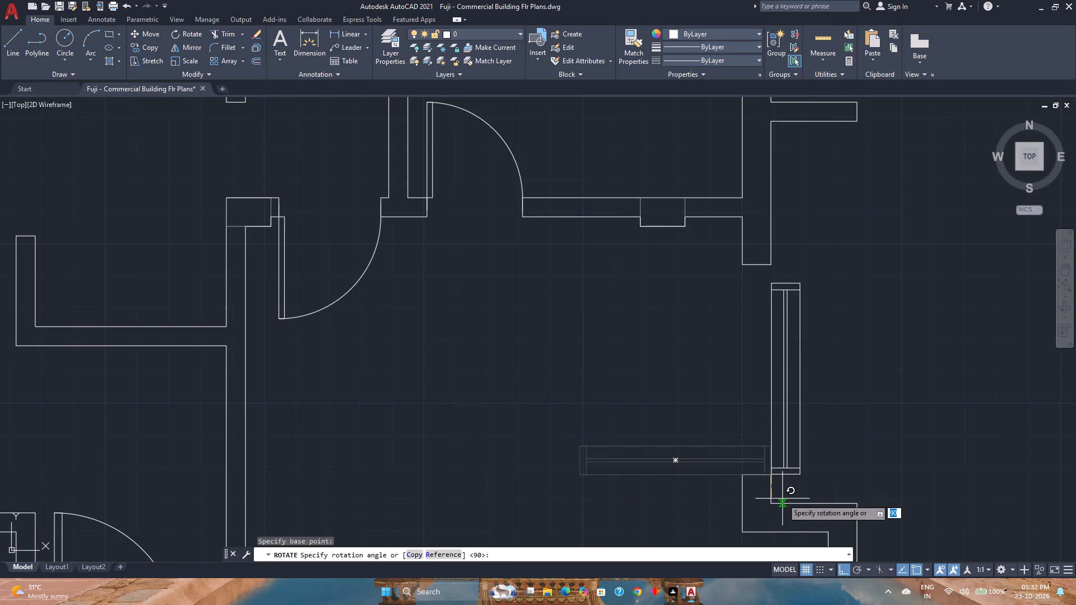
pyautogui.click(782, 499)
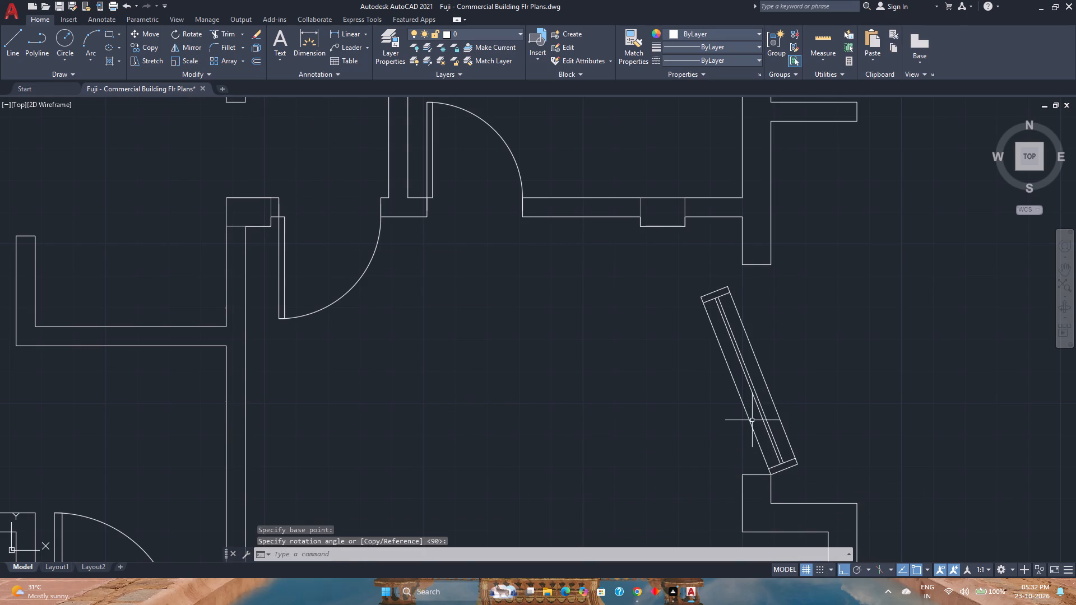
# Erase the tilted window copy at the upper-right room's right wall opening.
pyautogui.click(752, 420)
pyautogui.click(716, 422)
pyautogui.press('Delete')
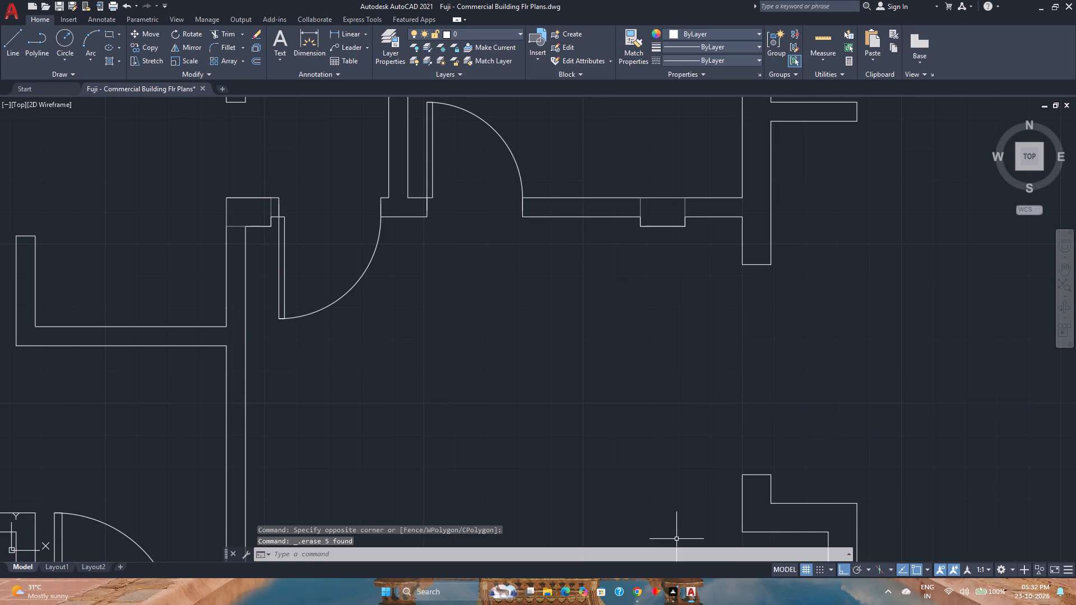
# Examine the plan's existing windows and wall openings, and measure around the window in the lower-right room's right wall.
pyautogui.scroll(-3, 563, 459)
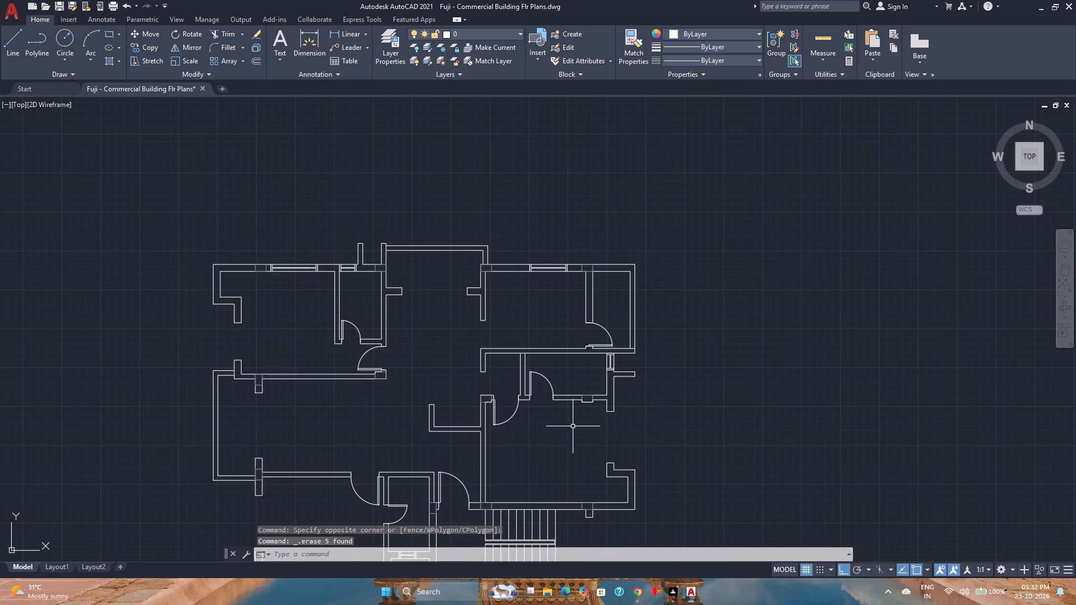
pyautogui.scroll(2, 626, 310)
pyautogui.scroll(2, 577, 414)
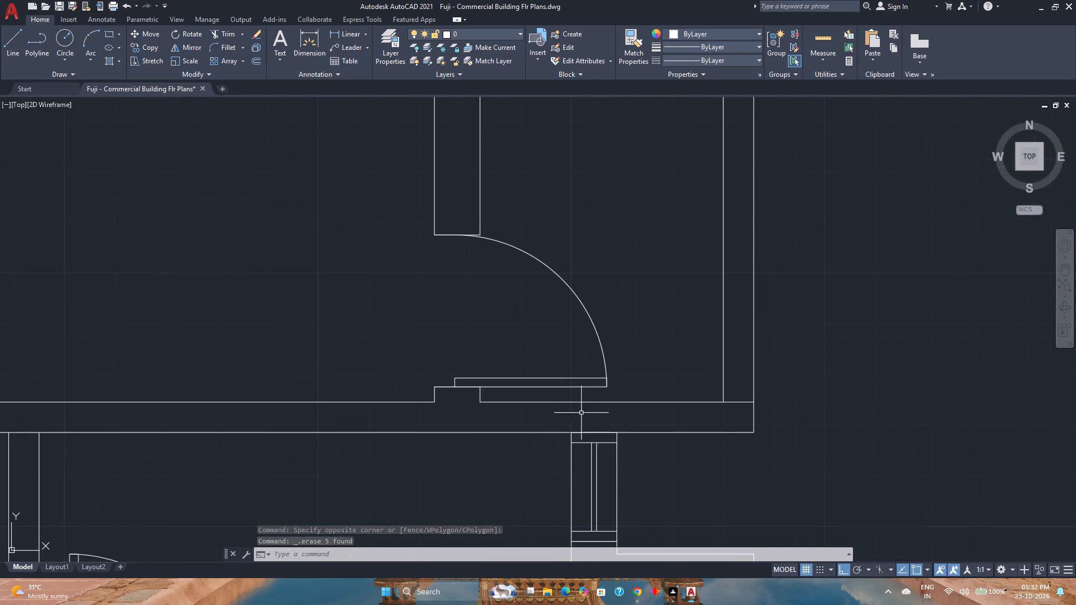
pyautogui.scroll(1, 596, 429)
pyautogui.scroll(-3, 599, 435)
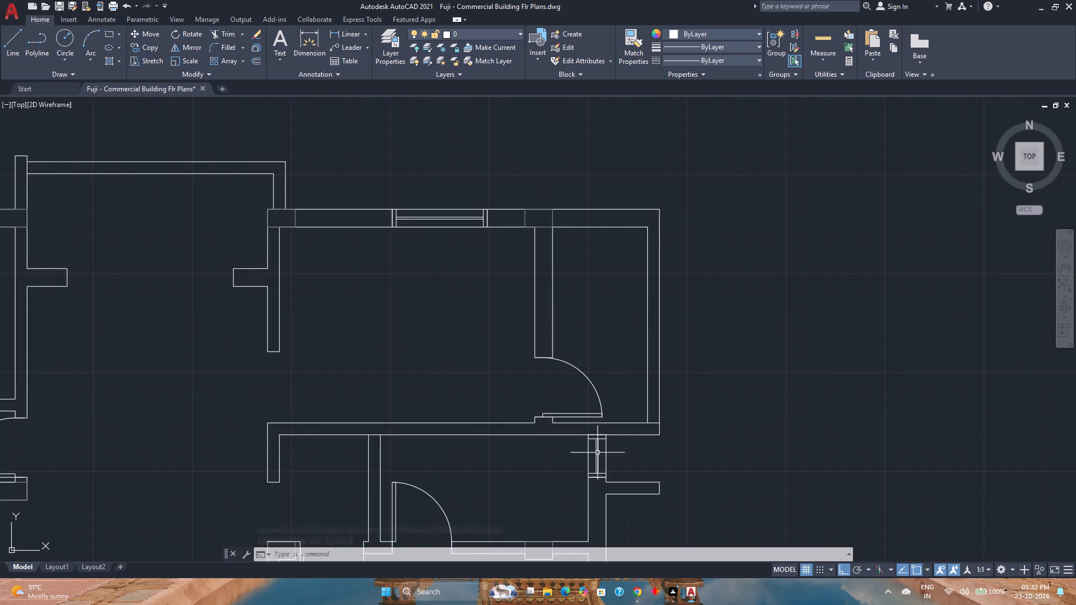
pyautogui.scroll(-1, 592, 463)
pyautogui.scroll(2, 591, 490)
pyautogui.moveTo(592, 490); pyautogui.dragTo(573, 367, button='middle')
pyautogui.scroll(-2, 578, 361)
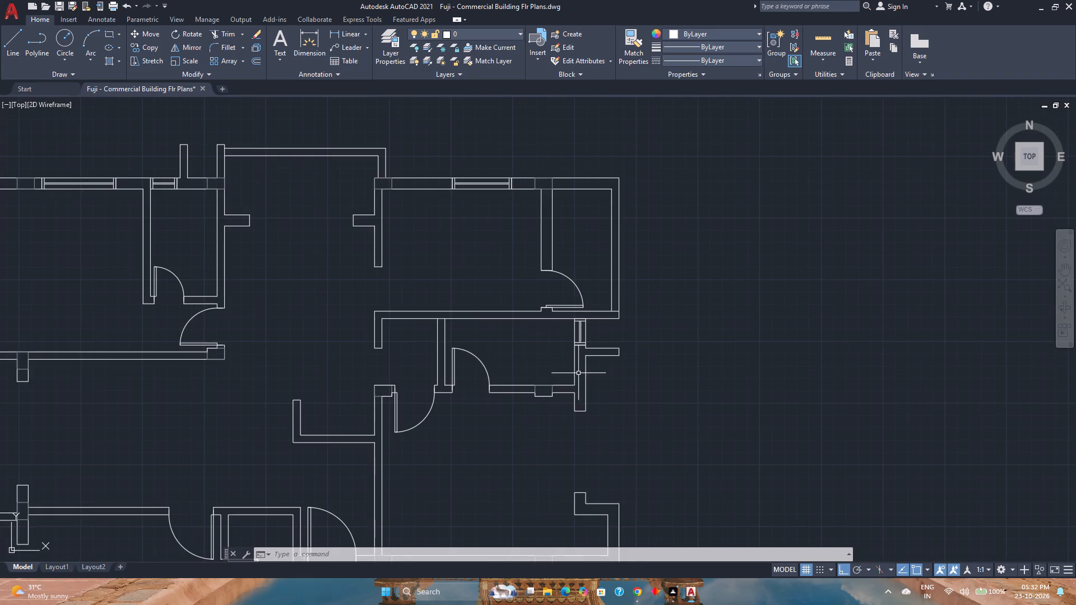
pyautogui.moveTo(571, 419); pyautogui.dragTo(611, 360, button='middle')
pyautogui.moveTo(614, 356); pyautogui.dragTo(618, 350, button='middle')
pyautogui.scroll(-3, 620, 346)
pyautogui.scroll(1, 579, 344)
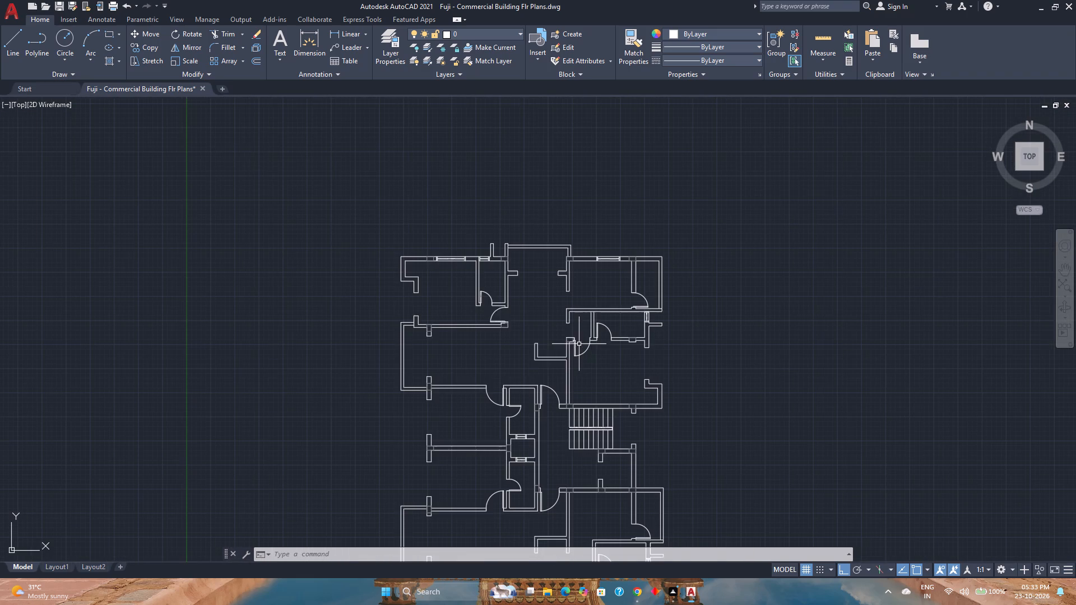
pyautogui.moveTo(545, 443); pyautogui.dragTo(525, 326, button='middle')
pyautogui.moveTo(542, 494); pyautogui.dragTo(522, 422, button='middle')
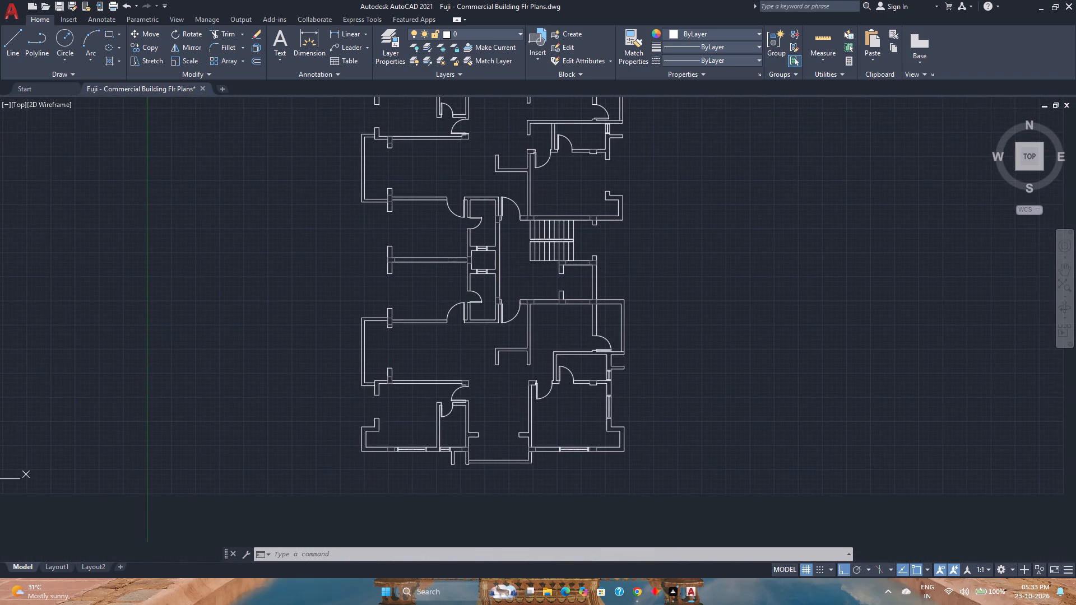
pyautogui.scroll(2, 539, 453)
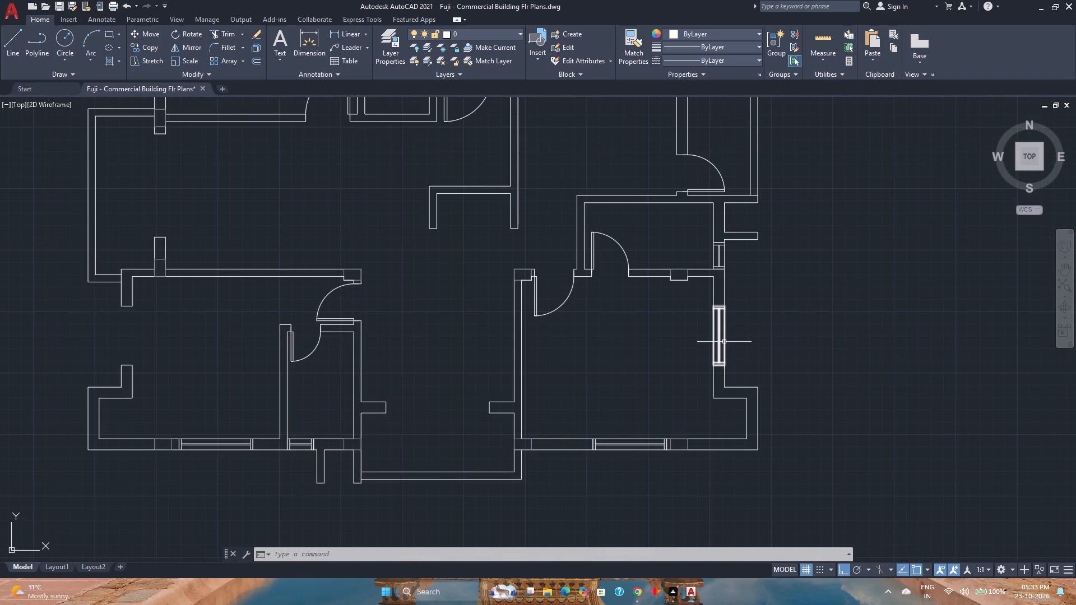
pyautogui.click(825, 40)
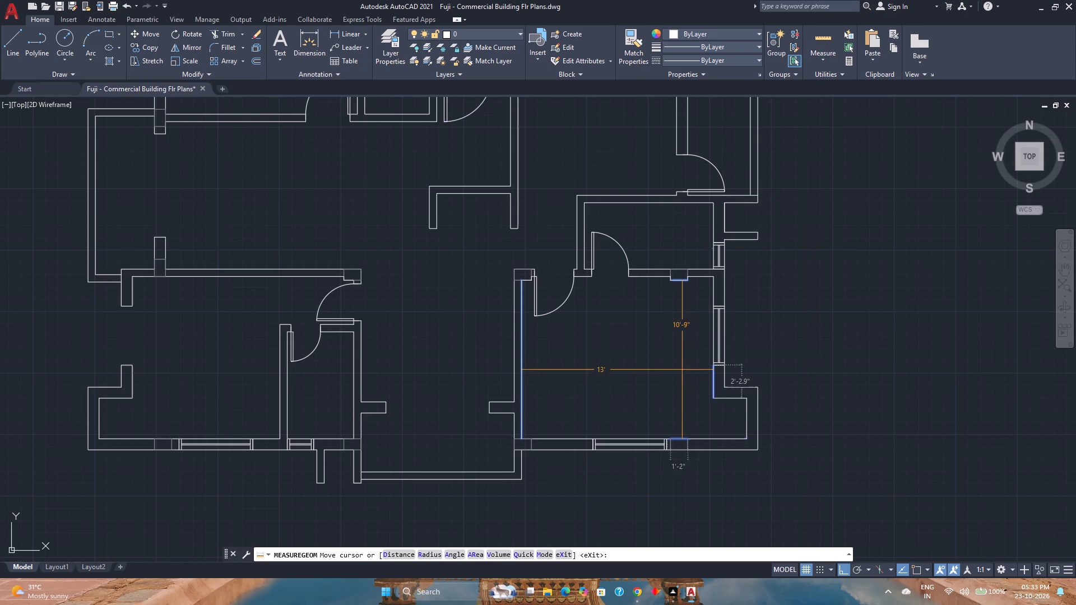
pyautogui.press('Escape')
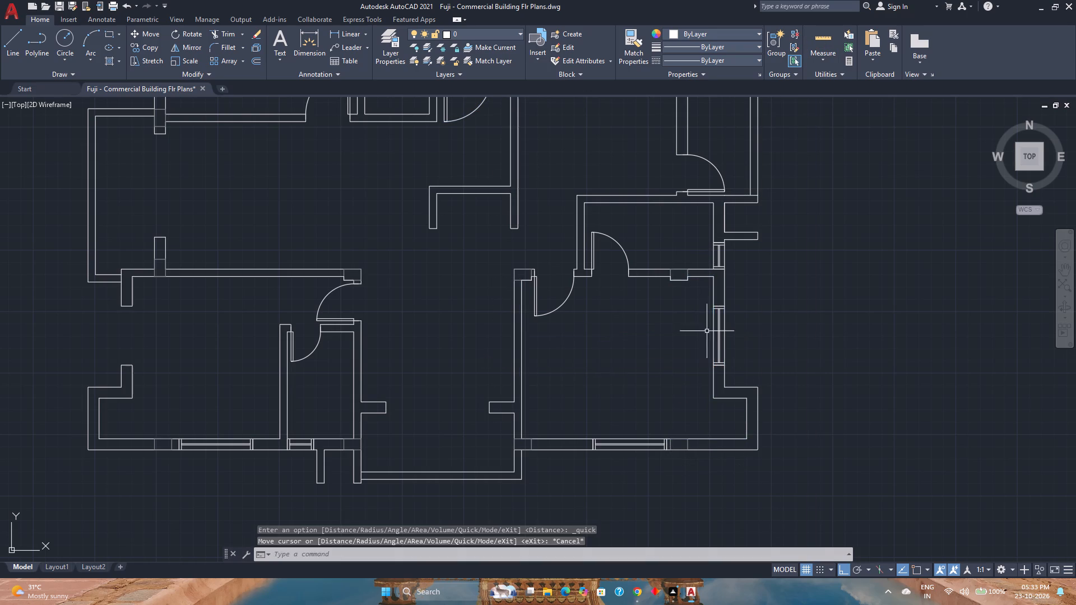
# Copy the vertical window from the lower-right room's right wall, by its lower-right corner, into the upper-left room's left wall opening.
pyautogui.click(755, 337)
pyautogui.click(676, 332)
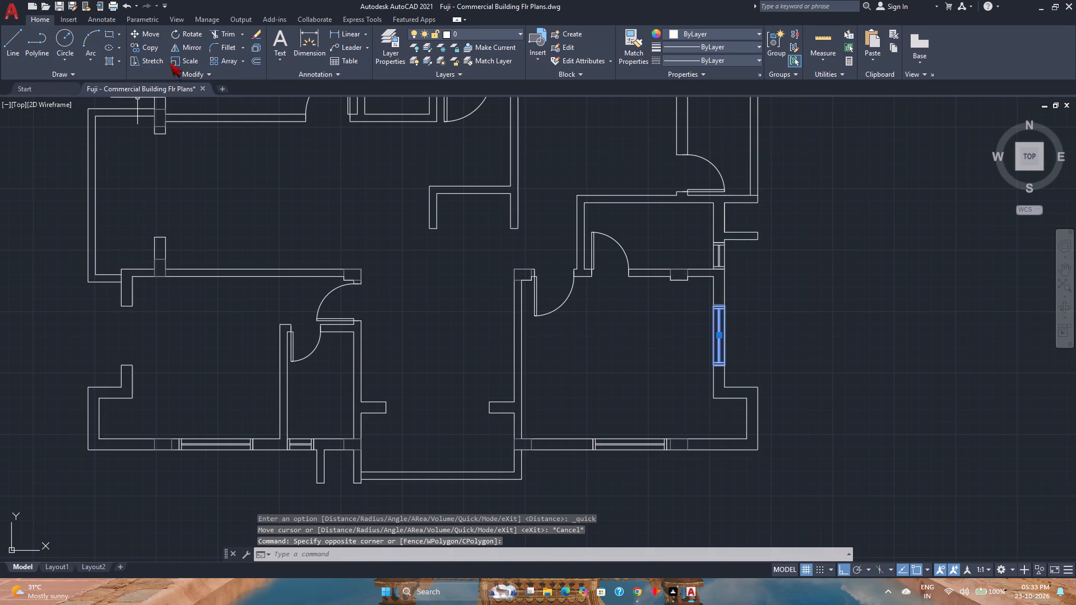
pyautogui.click(158, 43)
pyautogui.scroll(3, 714, 366)
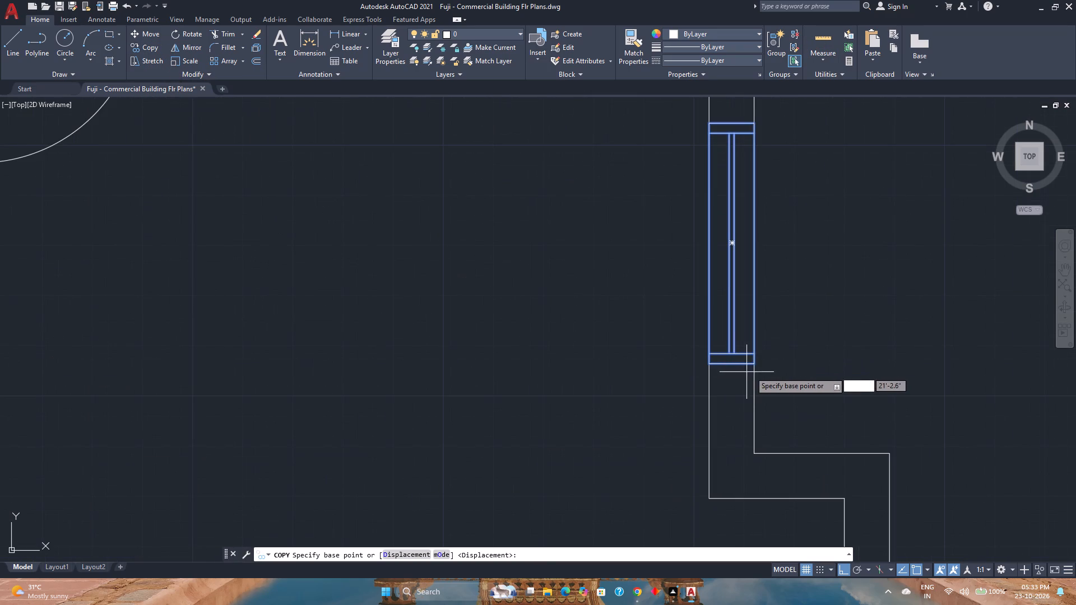
pyautogui.click(755, 366)
pyautogui.scroll(-8, 755, 366)
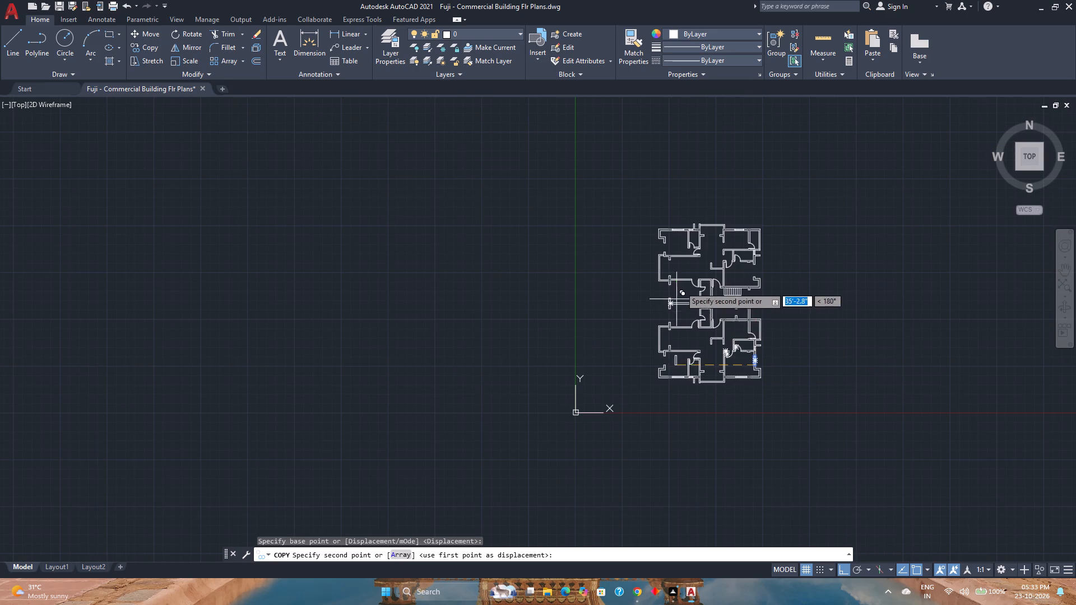
pyautogui.scroll(4, 670, 263)
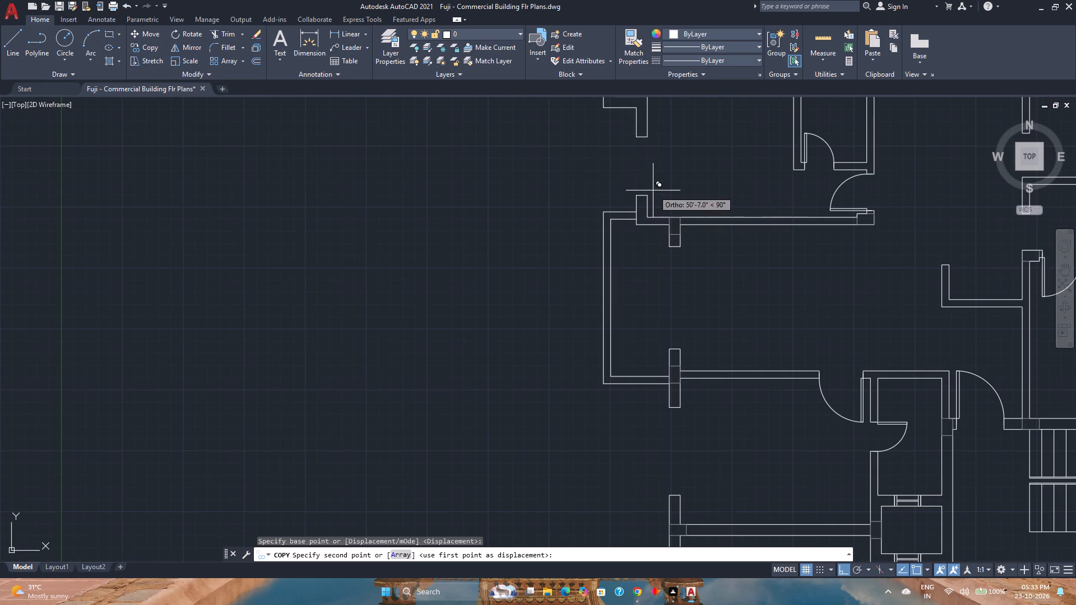
pyautogui.click(650, 193)
# Place another copy of the vertical window in the lower-left room's left wall opening and finish copying.
pyautogui.scroll(-3, 650, 193)
pyautogui.scroll(1, 641, 360)
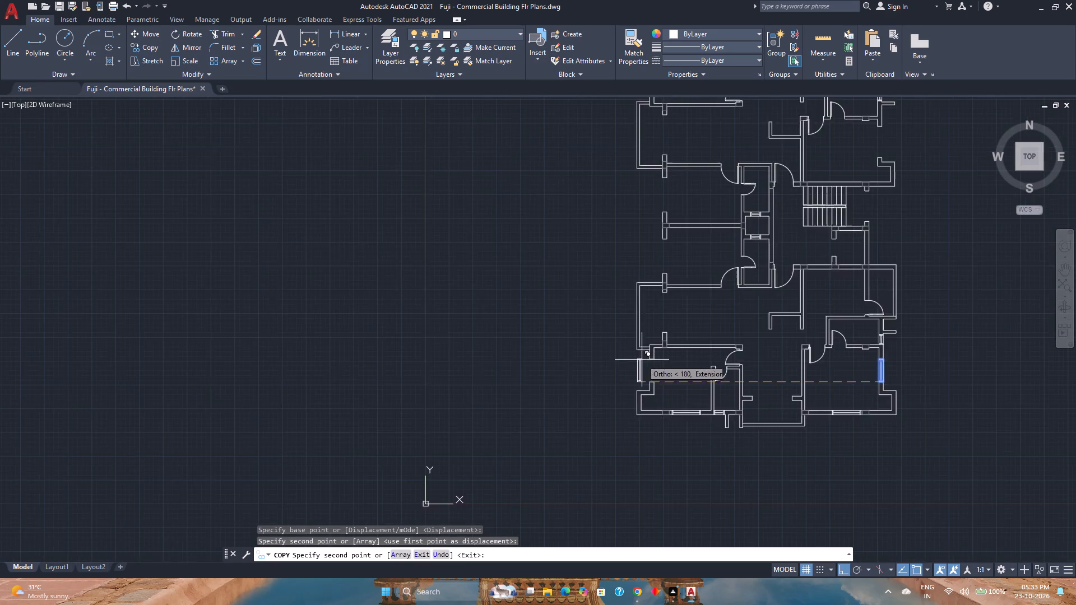
pyautogui.scroll(5, 644, 371)
pyautogui.click(693, 388)
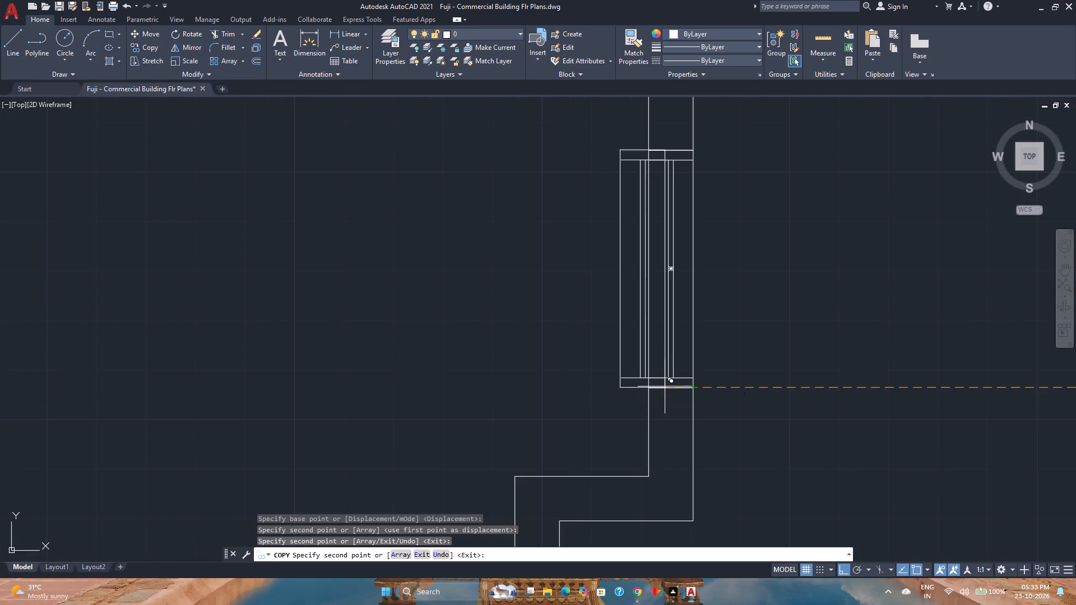
pyautogui.rightClick(383, 339)
pyautogui.click(412, 346)
pyautogui.scroll(-4, 411, 342)
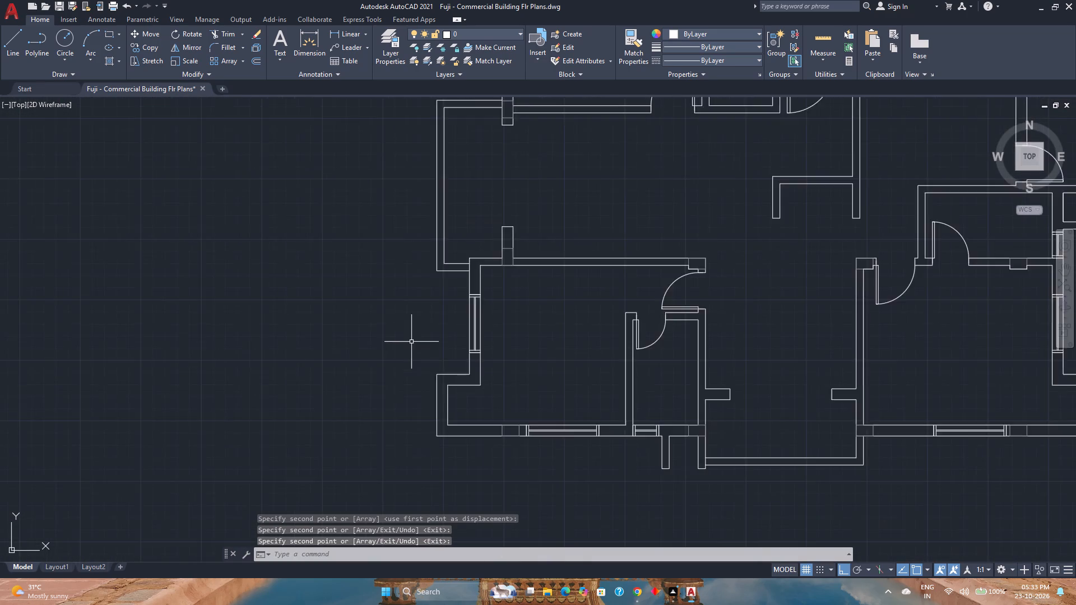
# Save the floor plan drawing.
pyautogui.scroll(-2, 411, 342)
pyautogui.moveTo(417, 341); pyautogui.dragTo(321, 389, button='middle')
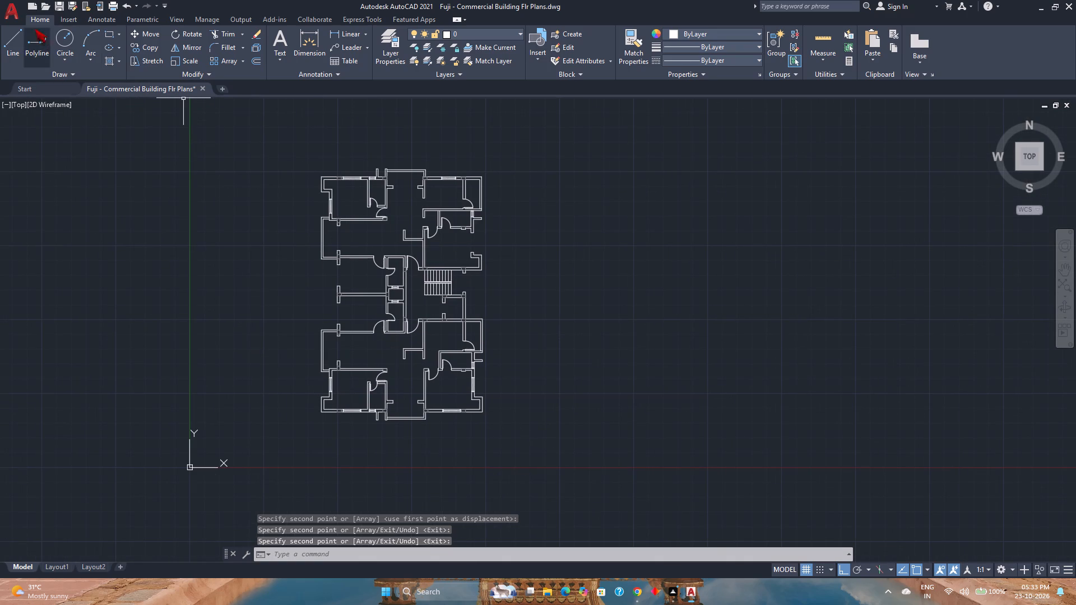
pyautogui.click(59, 7)
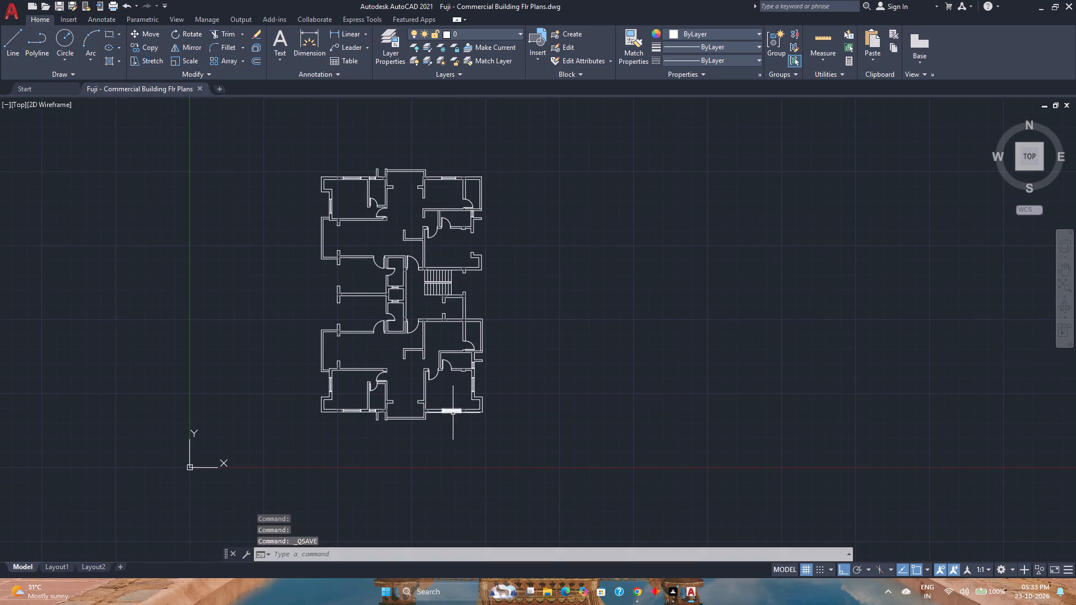
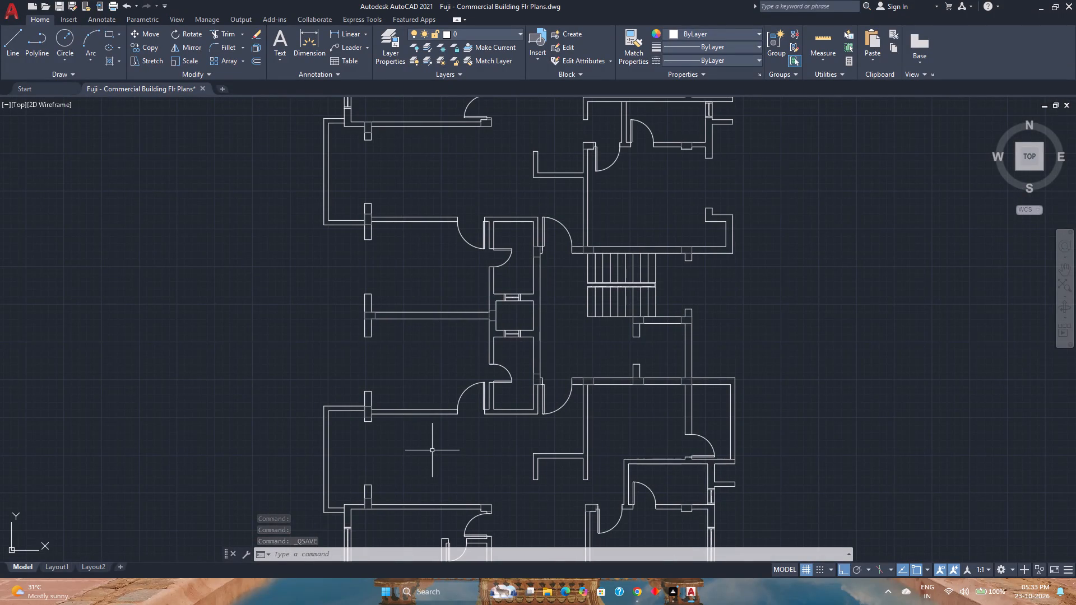
# Draw a rectangle filling the left wall opening of the room just below the plan's left-side middle partition, corner to corner.
pyautogui.scroll(-1, 432, 450)
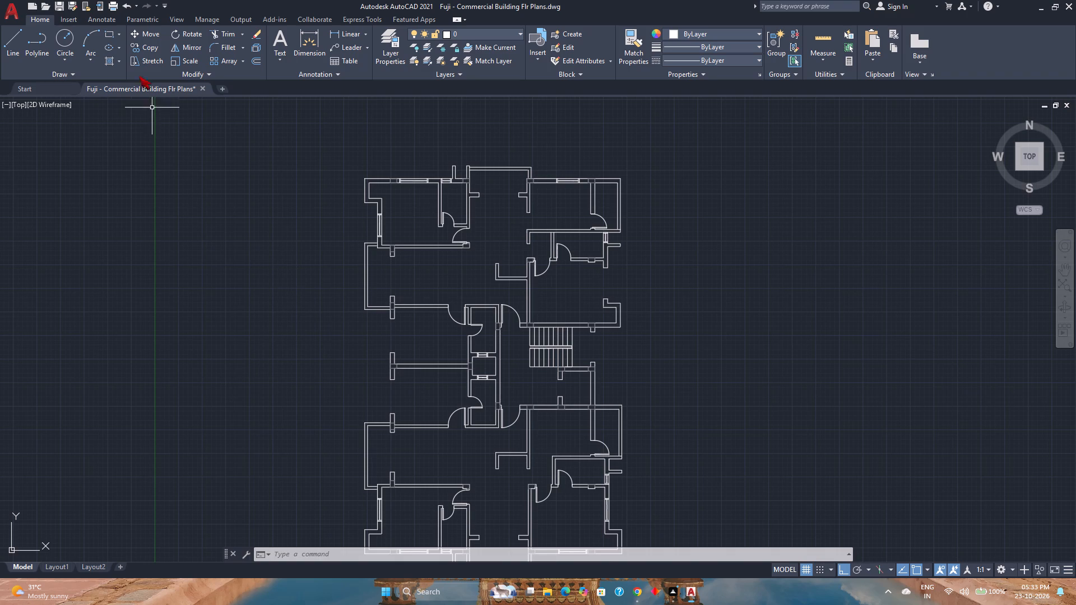
pyautogui.click(103, 35)
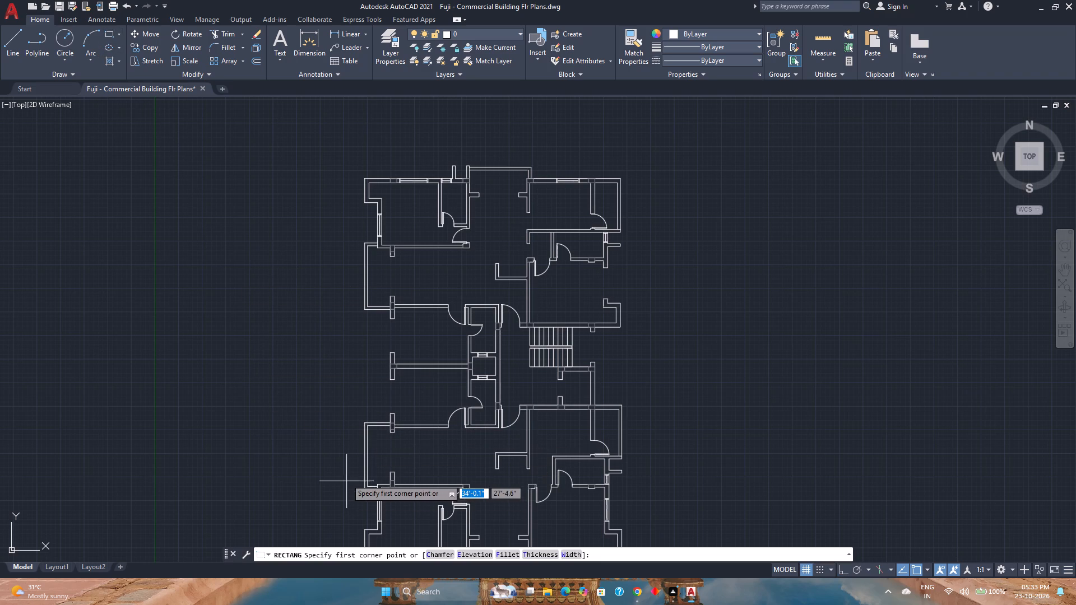
pyautogui.scroll(2, 414, 442)
pyautogui.scroll(2, 362, 395)
pyautogui.moveTo(363, 395); pyautogui.dragTo(448, 570, button='middle')
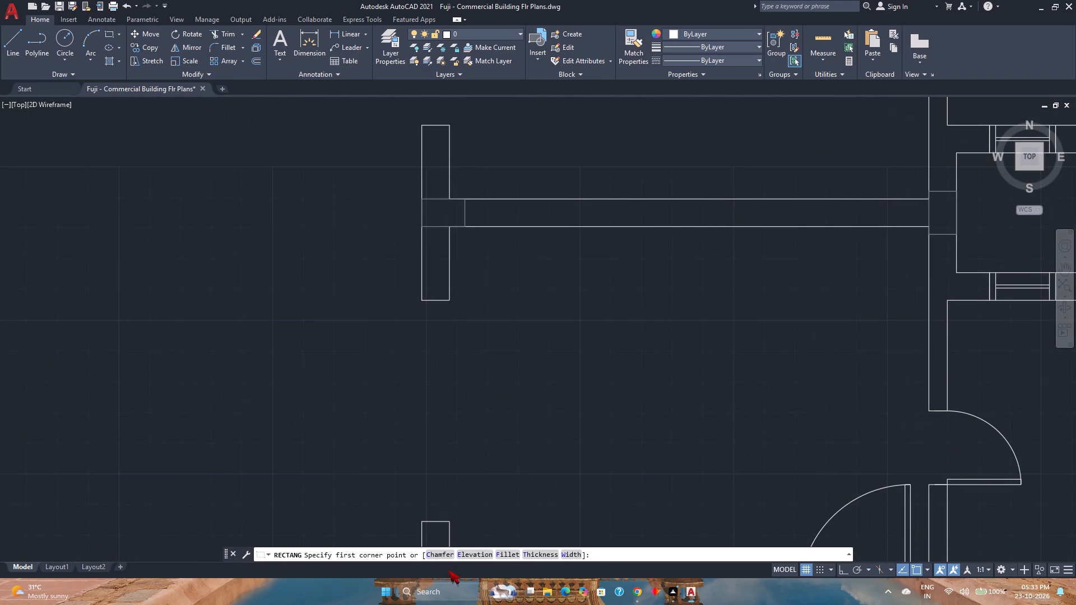
pyautogui.moveTo(448, 570); pyautogui.dragTo(450, 579, button='middle')
pyautogui.click(452, 522)
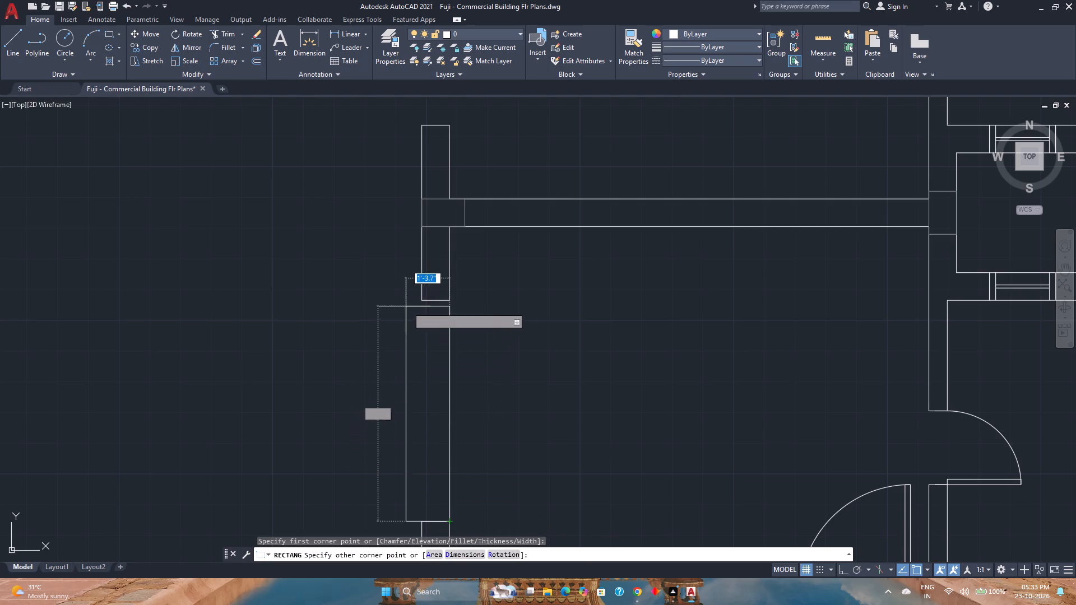
pyautogui.click(421, 299)
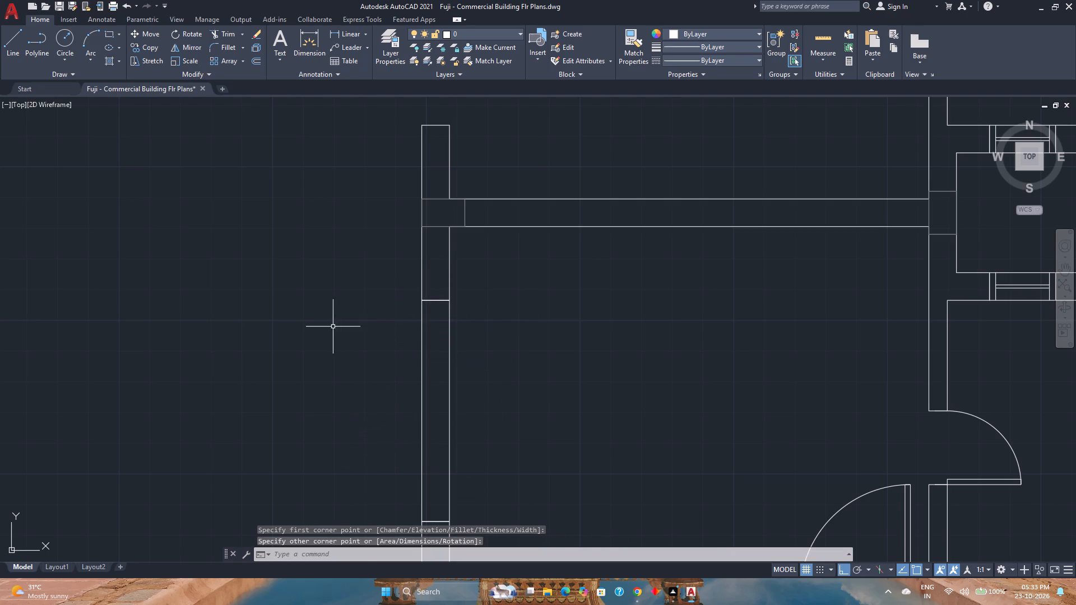
# Offset the new opening rectangle 2 inches inward.
pyautogui.rightClick(332, 327)
pyautogui.click(313, 314)
pyautogui.click(502, 416)
pyautogui.moveTo(522, 444); pyautogui.dragTo(517, 443)
pyautogui.click(340, 387)
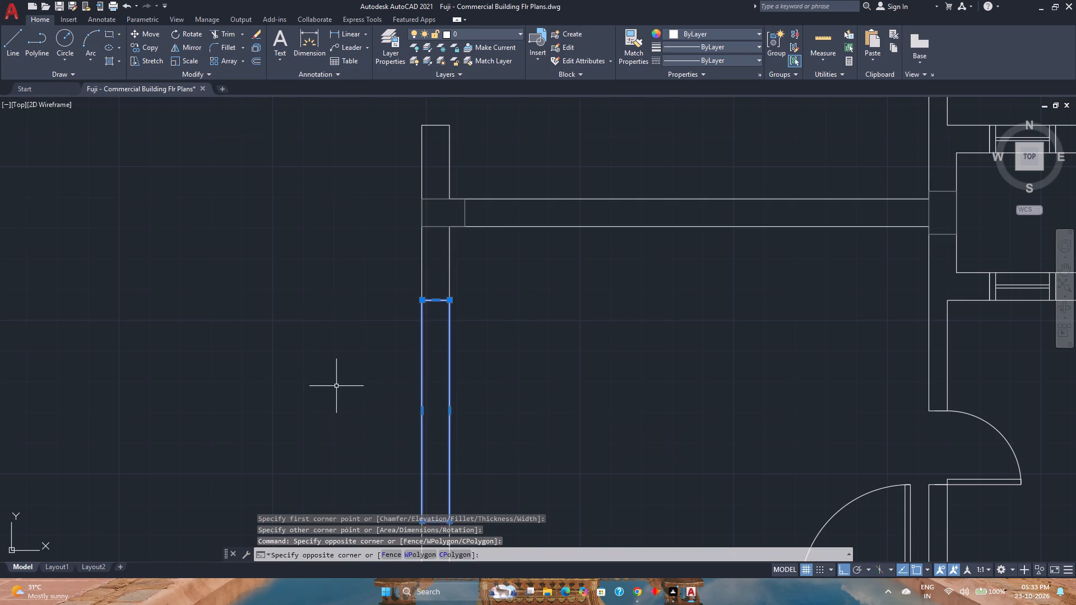
pyautogui.scroll(-1, 330, 384)
pyautogui.moveTo(330, 384); pyautogui.dragTo(282, 287, button='middle')
pyautogui.middleClick(282, 287)
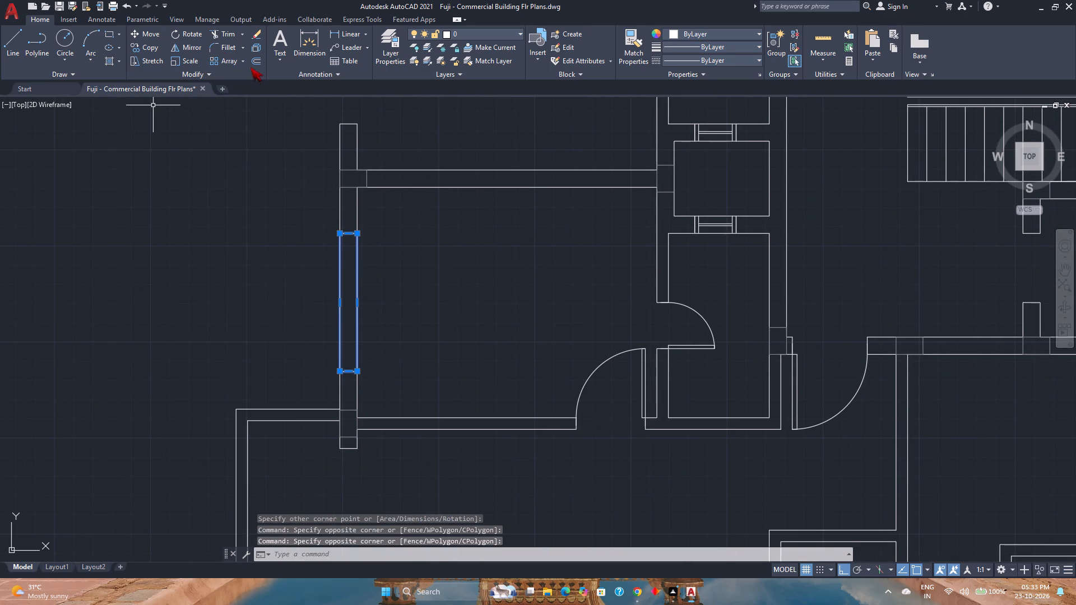
pyautogui.click(252, 62)
pyautogui.press('2')
pyautogui.press('Return')
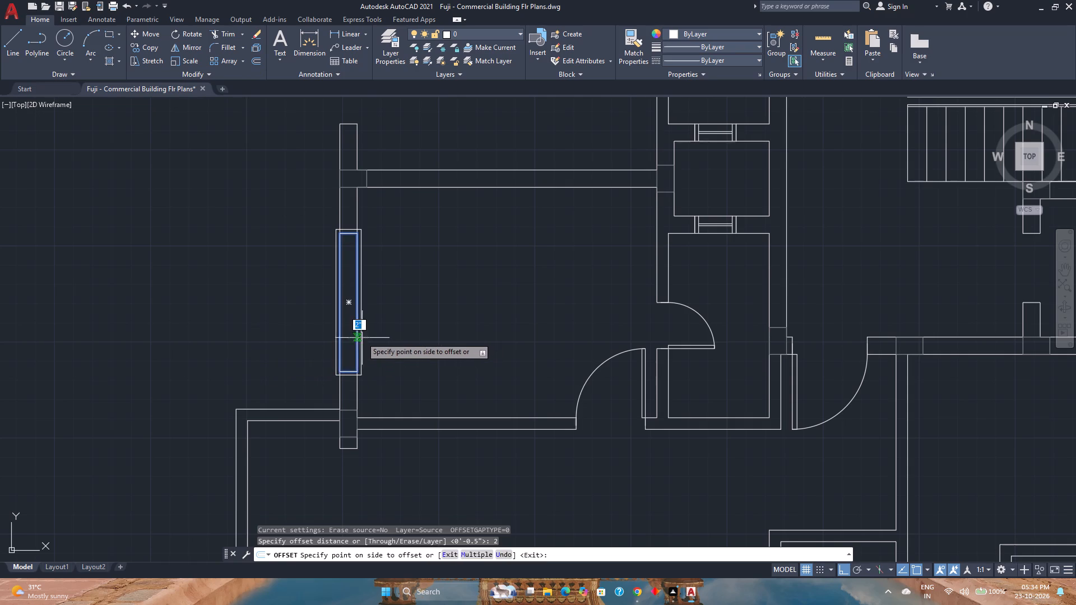
pyautogui.scroll(3, 349, 336)
pyautogui.click(339, 337)
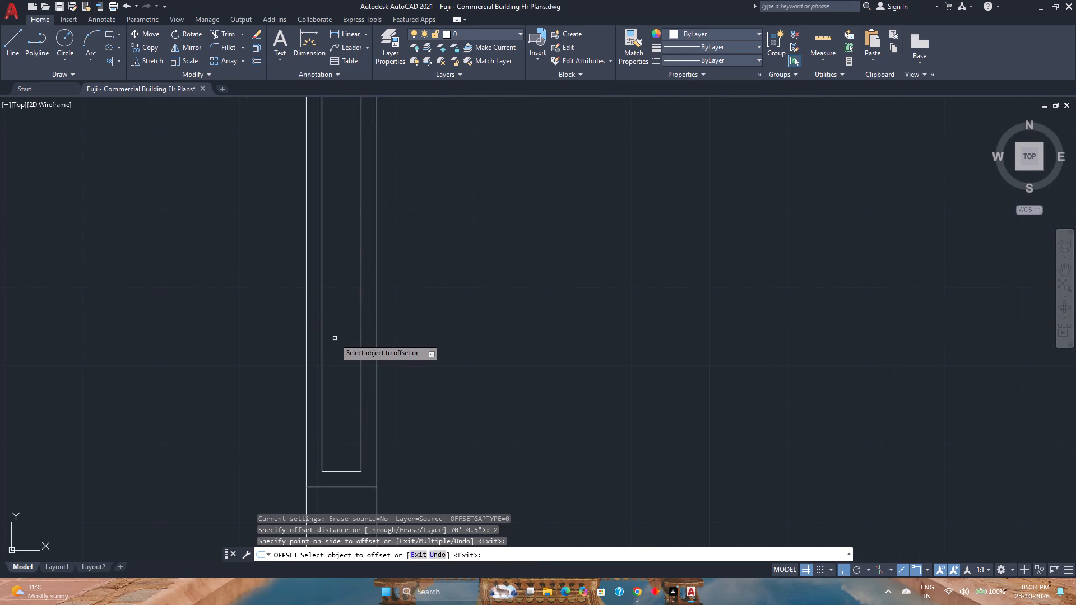
# Trim away the inner rectangle's two long sides and extend its short end lines to both long edges of the outer rectangle.
pyautogui.click(212, 32)
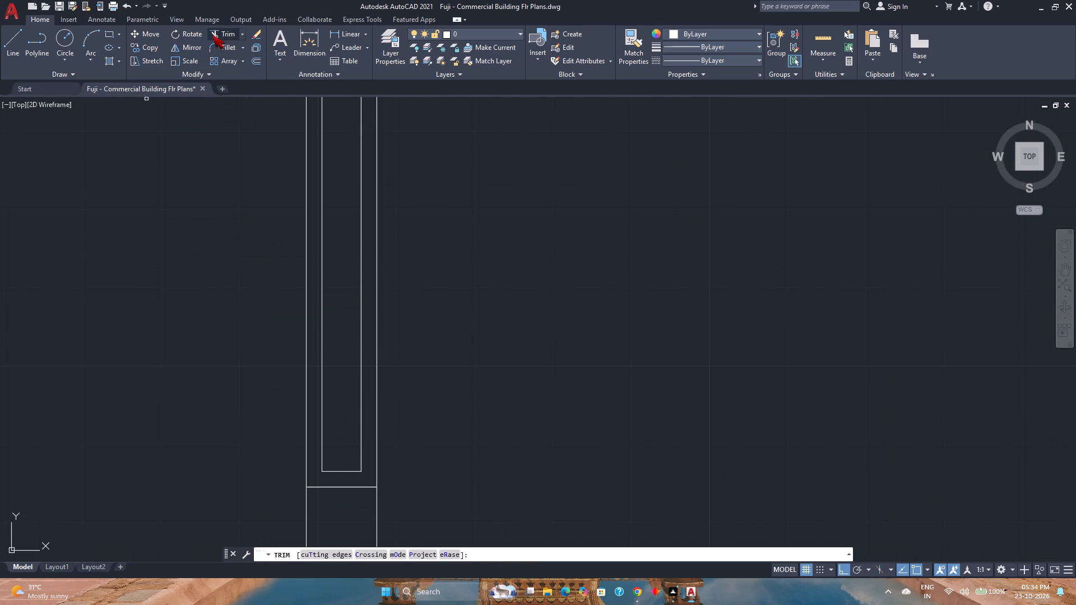
pyautogui.click(370, 372)
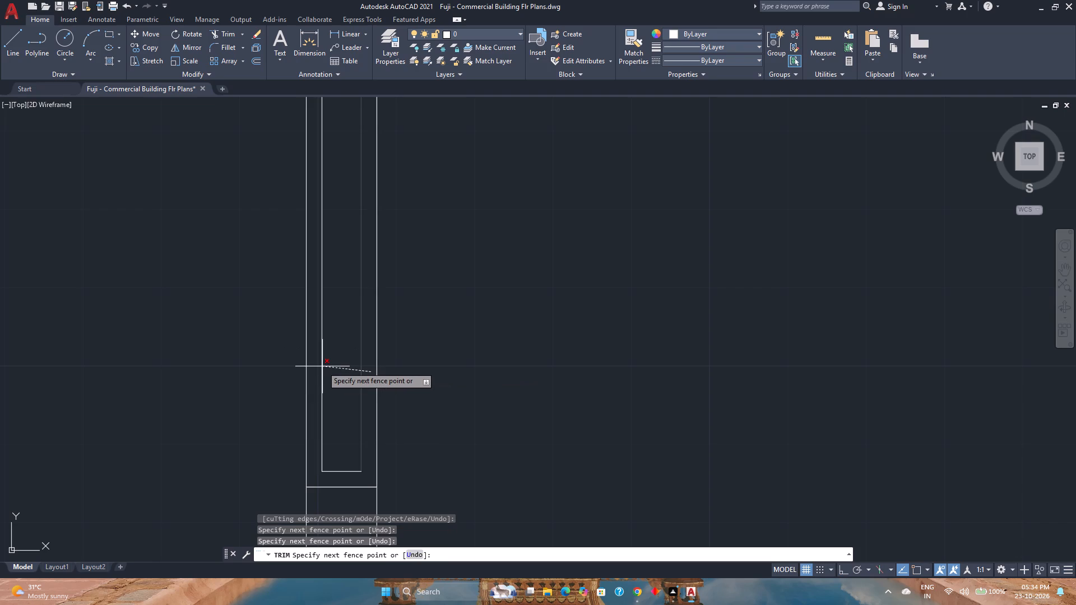
pyautogui.click(312, 373)
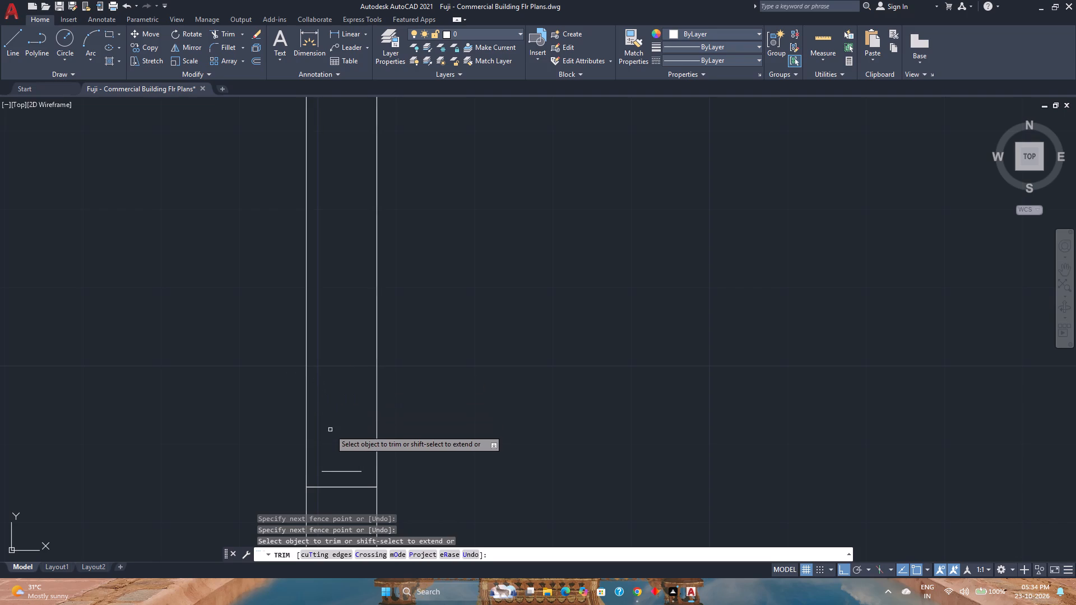
pyautogui.keyDown('shift'); pyautogui.click(327, 477); pyautogui.keyUp('shift')
pyautogui.keyDown('shift'); pyautogui.scroll(-1, 337, 438); pyautogui.keyUp('shift')
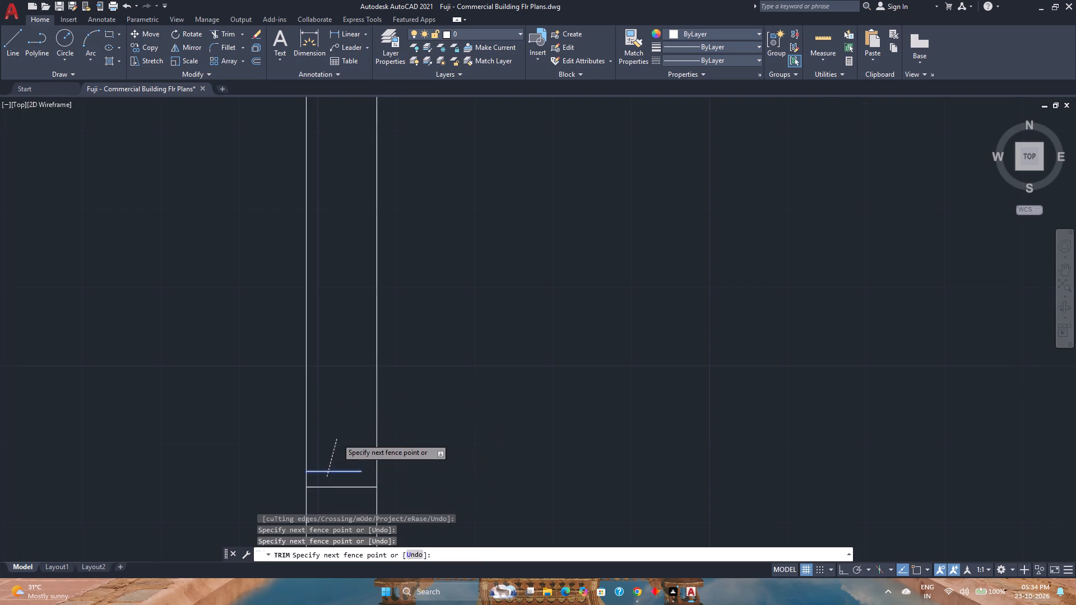
pyautogui.keyDown('shift'); pyautogui.scroll(-2, 337, 438); pyautogui.keyUp('shift')
pyautogui.keyDown('shift'); pyautogui.scroll(1, 338, 331); pyautogui.keyUp('shift')
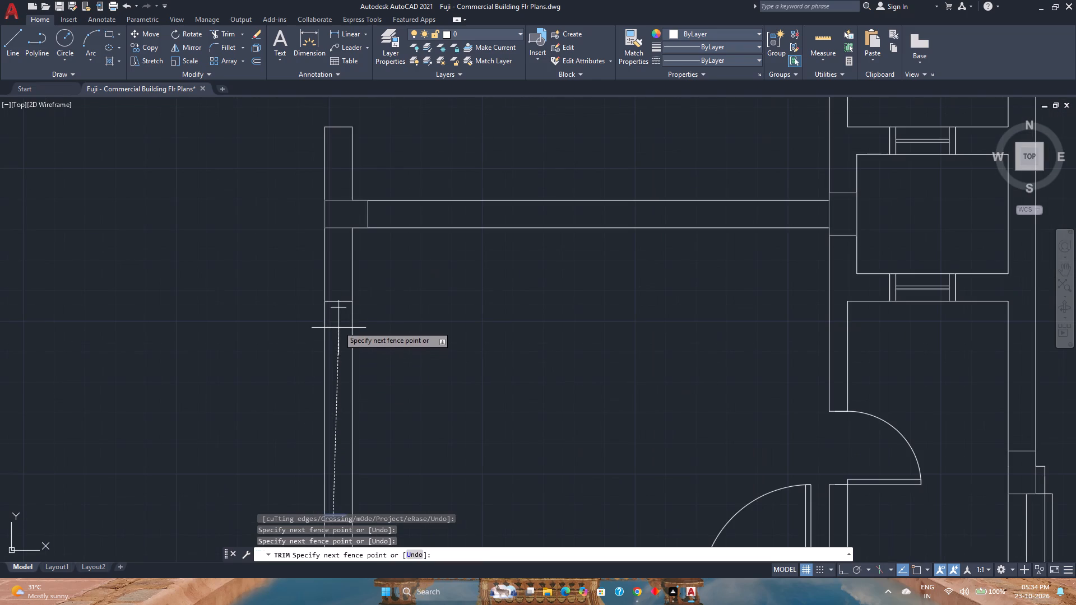
pyautogui.keyDown('shift'); pyautogui.scroll(-1, 342, 305); pyautogui.keyUp('shift')
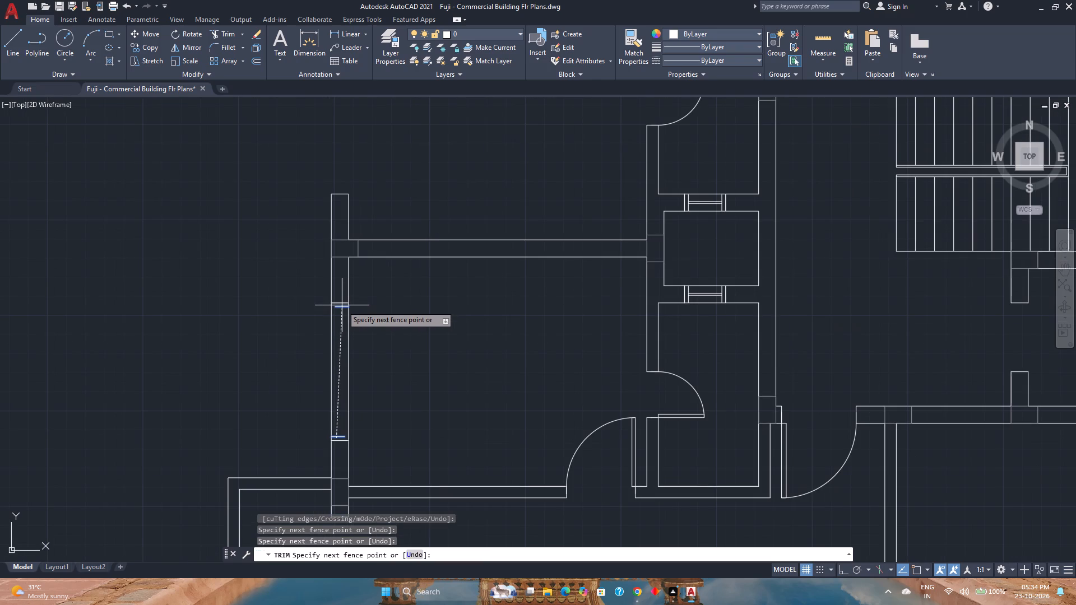
pyautogui.keyDown('shift'); pyautogui.click(342, 305); pyautogui.keyUp('shift')
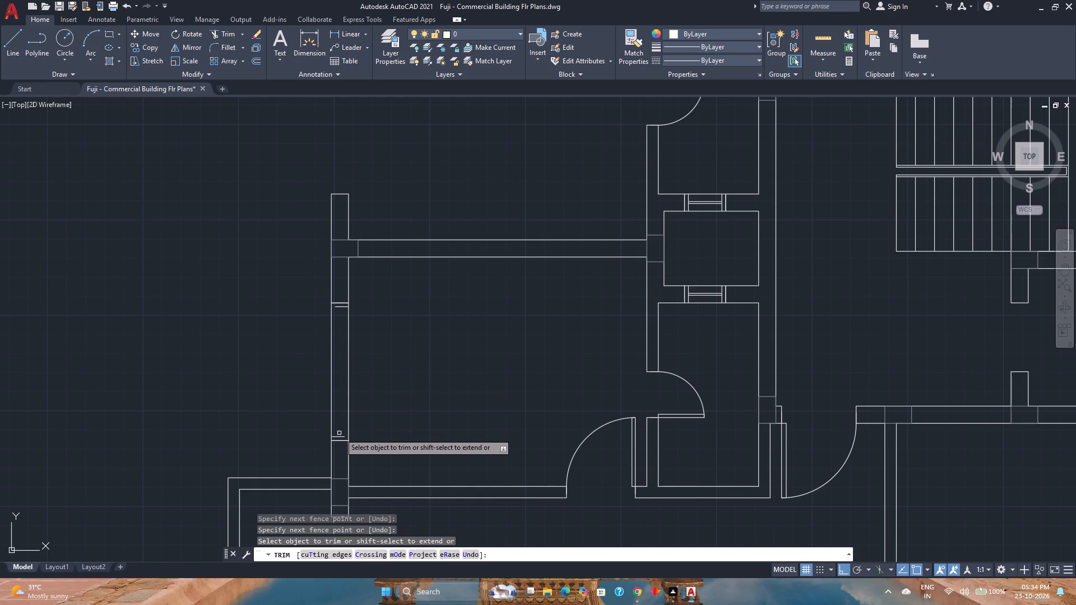
pyautogui.keyDown('shift'); pyautogui.click(341, 437); pyautogui.keyUp('shift')
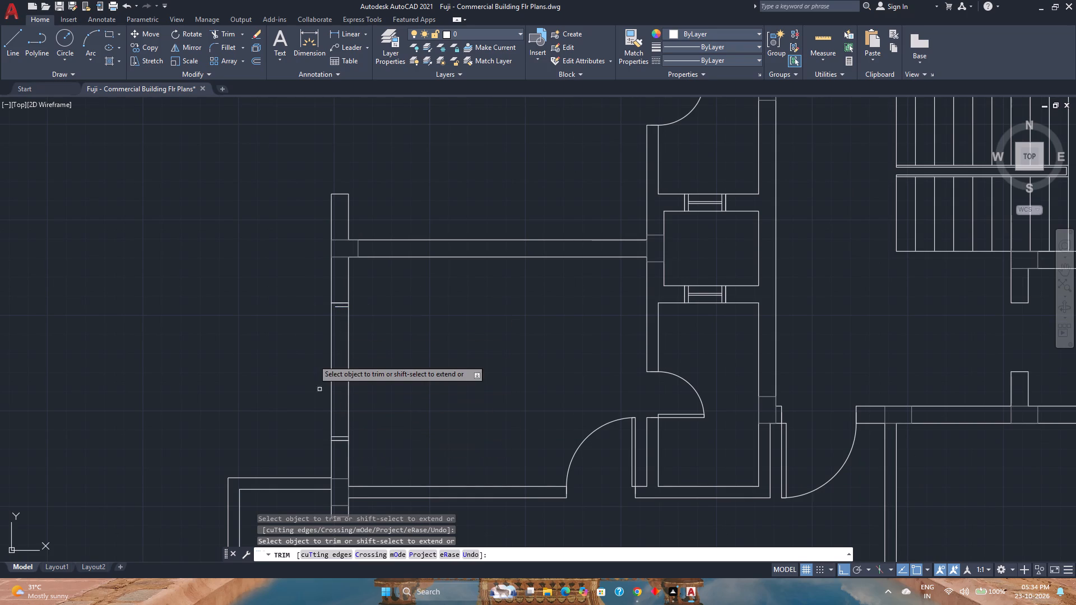
pyautogui.keyDown('shift'); pyautogui.click(340, 307); pyautogui.keyUp('shift')
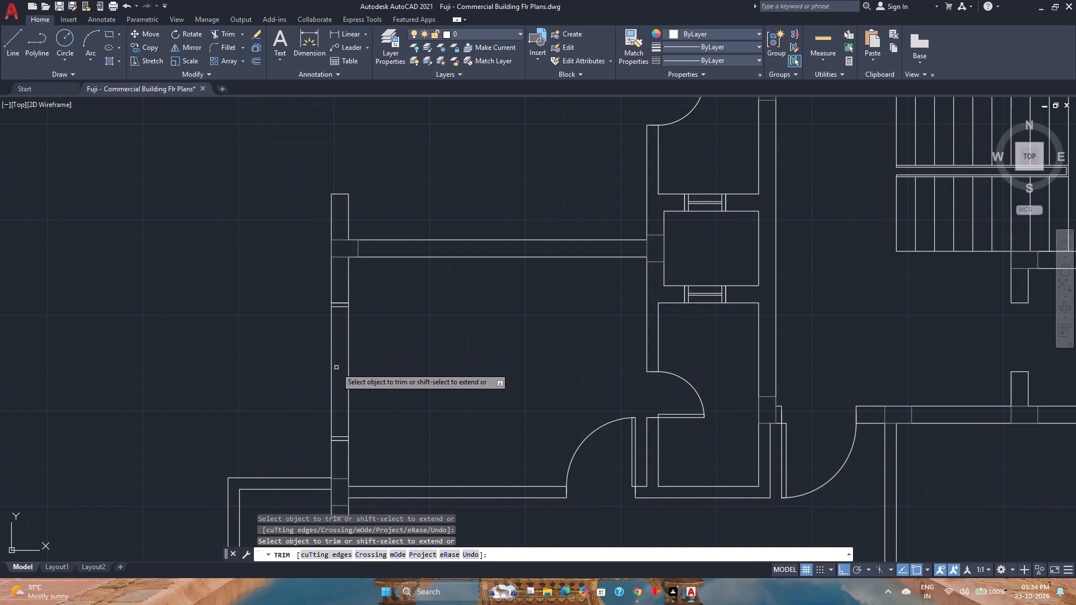
# Draw a vertical centre line between the midpoints of the window's two inner end lines.
pyautogui.click(20, 52)
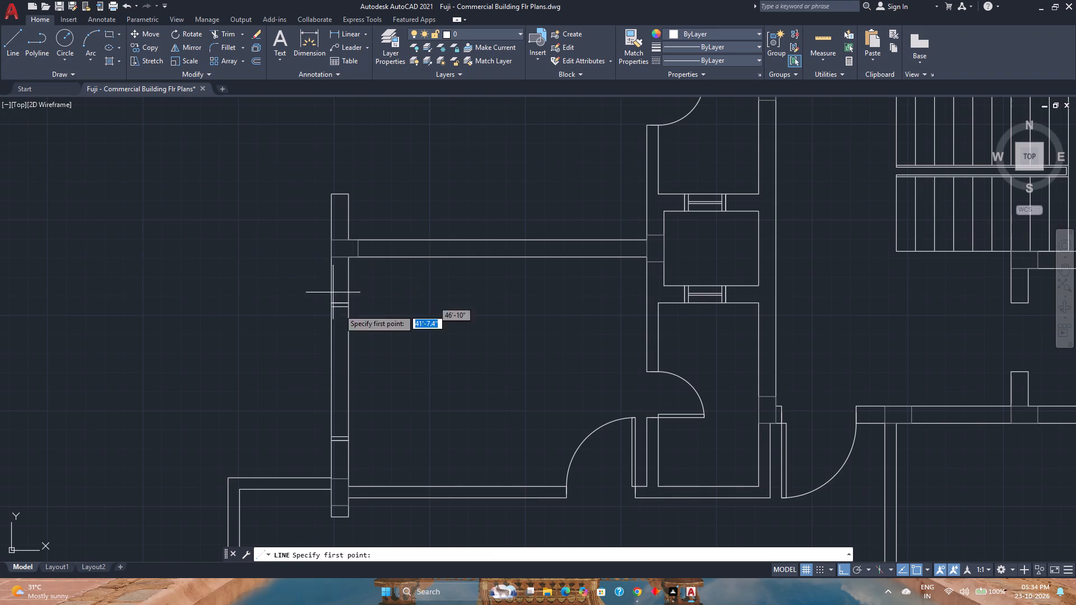
pyautogui.scroll(2, 347, 332)
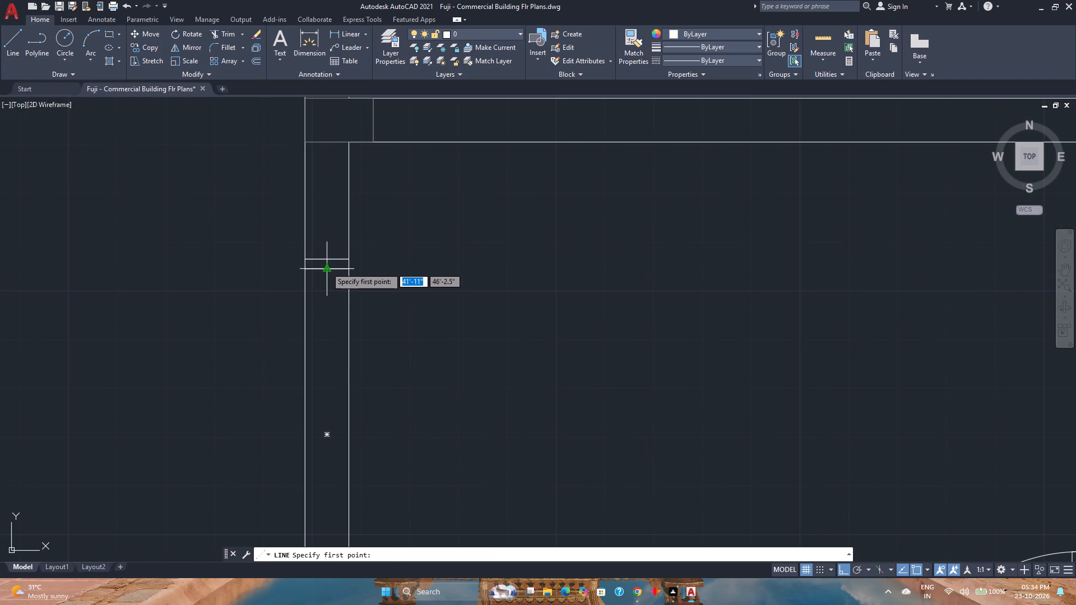
pyautogui.click(326, 267)
pyautogui.scroll(-2, 344, 398)
pyautogui.moveTo(344, 398); pyautogui.dragTo(328, 325, button='middle')
pyautogui.middleClick(328, 325)
pyautogui.scroll(2, 321, 403)
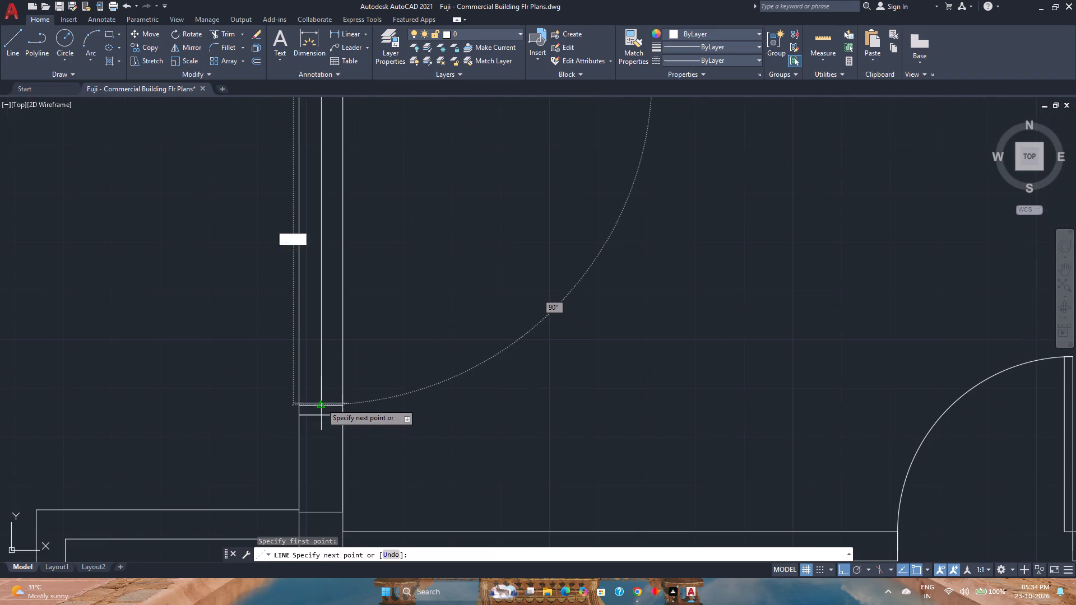
pyautogui.click(321, 403)
pyautogui.scroll(-1, 321, 403)
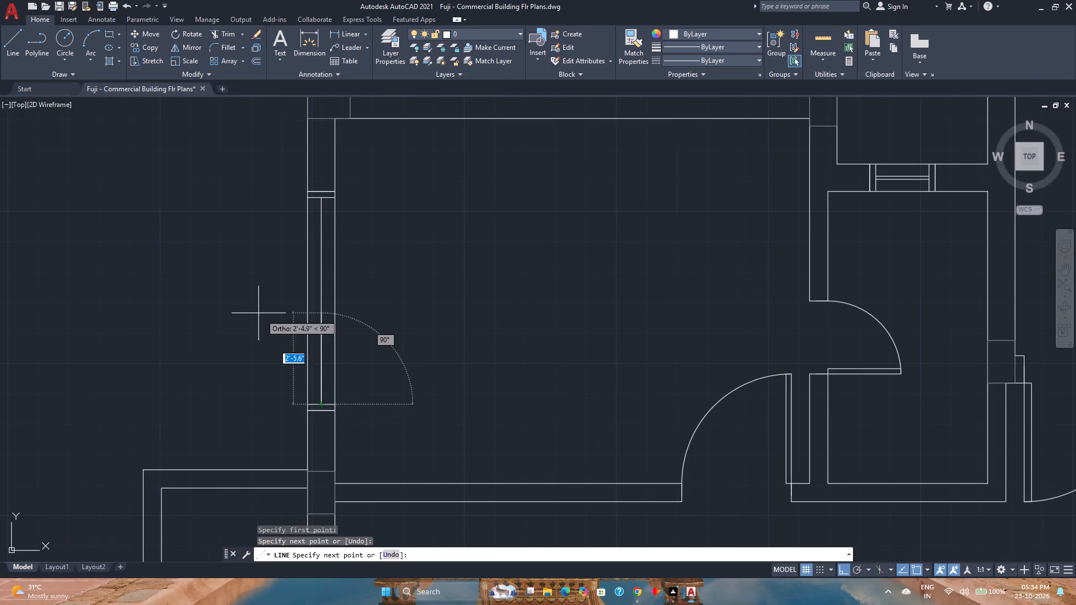
pyautogui.rightClick(240, 303)
pyautogui.click(307, 311)
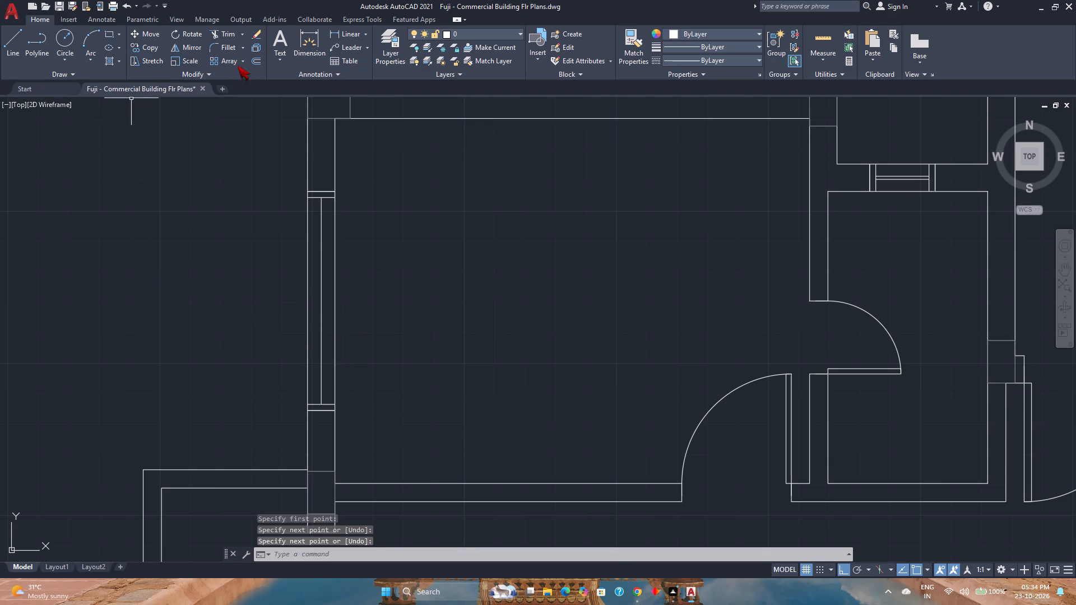
# Offset the window's centre line 0.5 inch to each side.
pyautogui.click(249, 58)
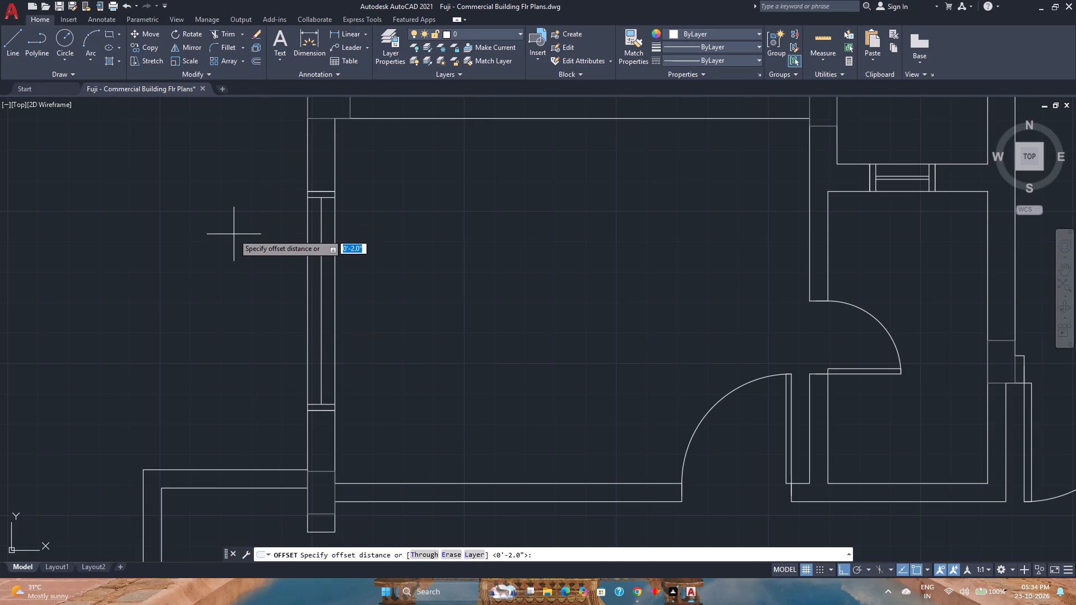
pyautogui.write('0.5')
pyautogui.press('Return')
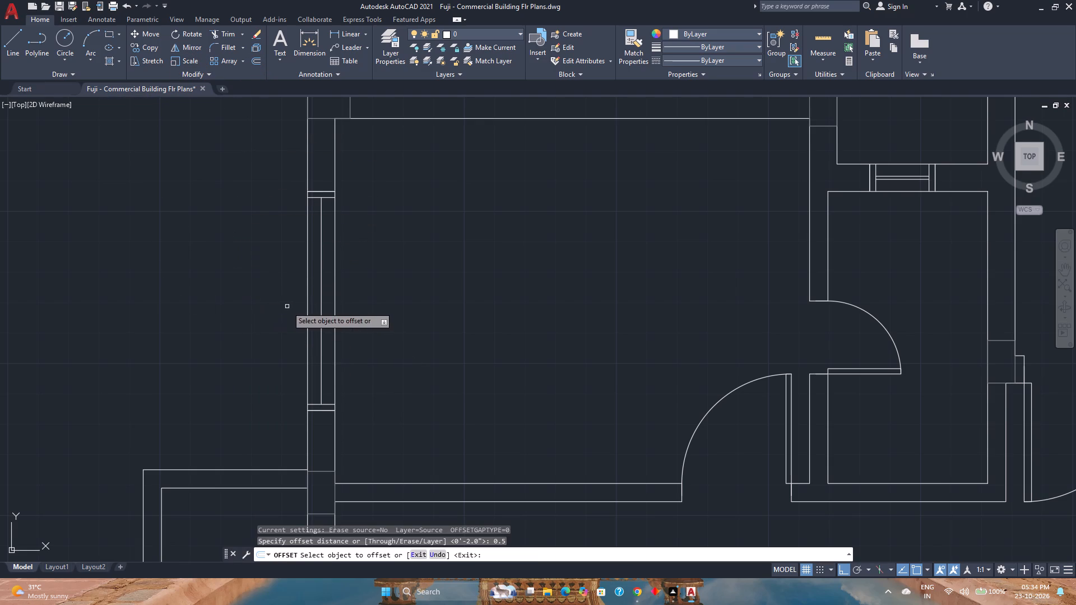
pyautogui.scroll(1, 290, 306)
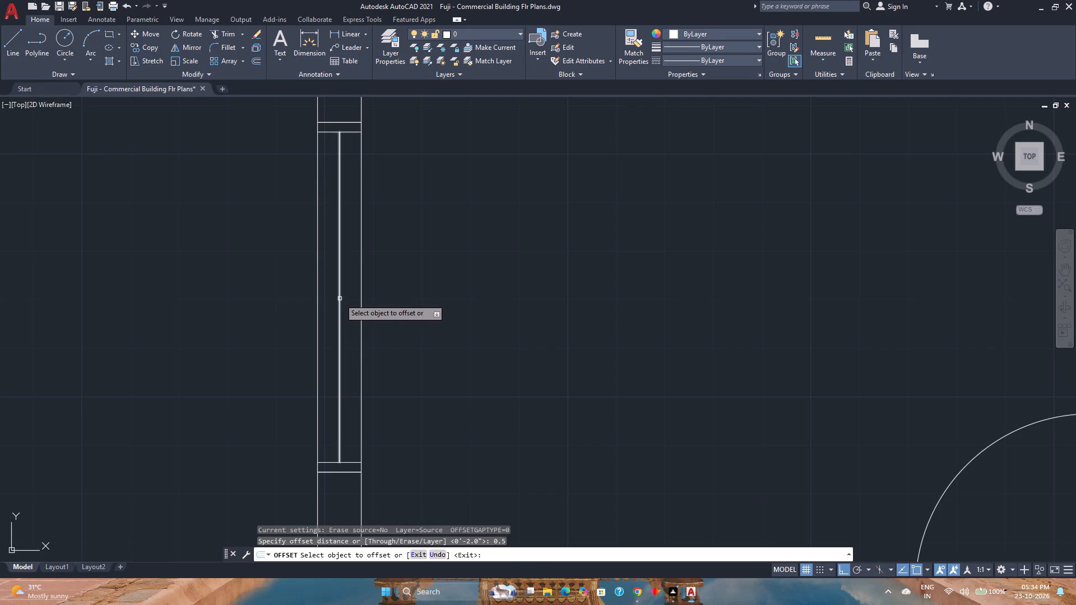
pyautogui.click(340, 299)
pyautogui.click(313, 306)
pyautogui.scroll(2, 336, 307)
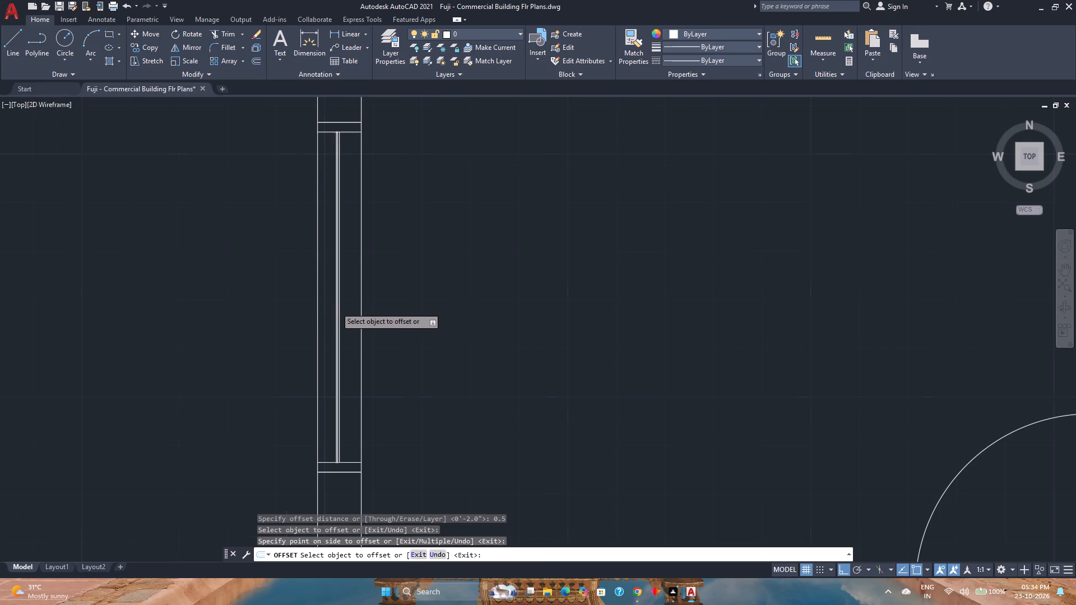
pyautogui.click(344, 302)
pyautogui.click(369, 303)
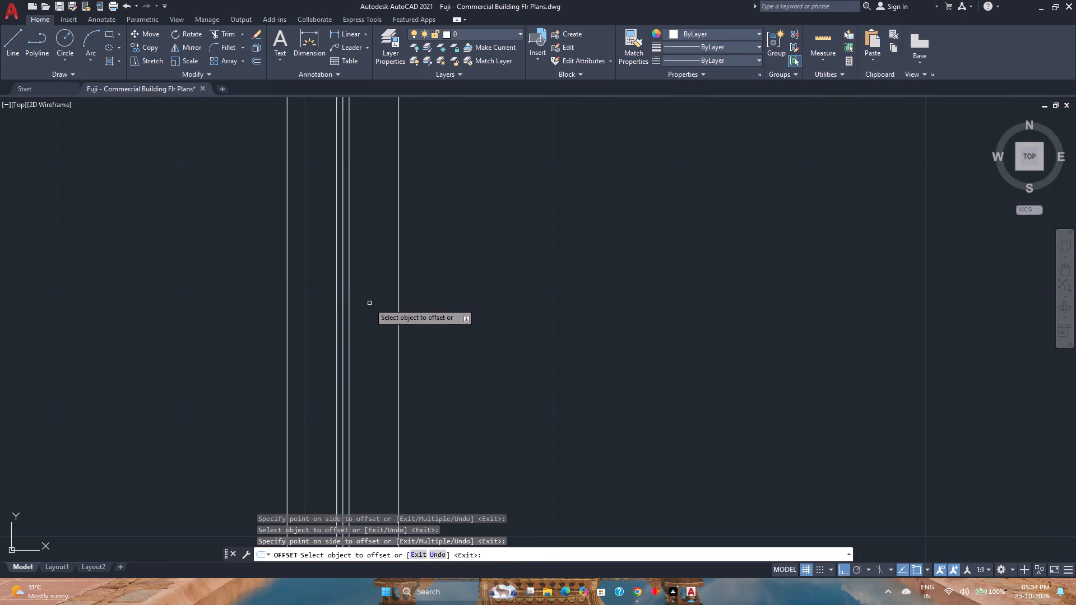
pyautogui.press('Escape')
# Delete the original centre line between the two offset glass lines.
pyautogui.click(344, 310)
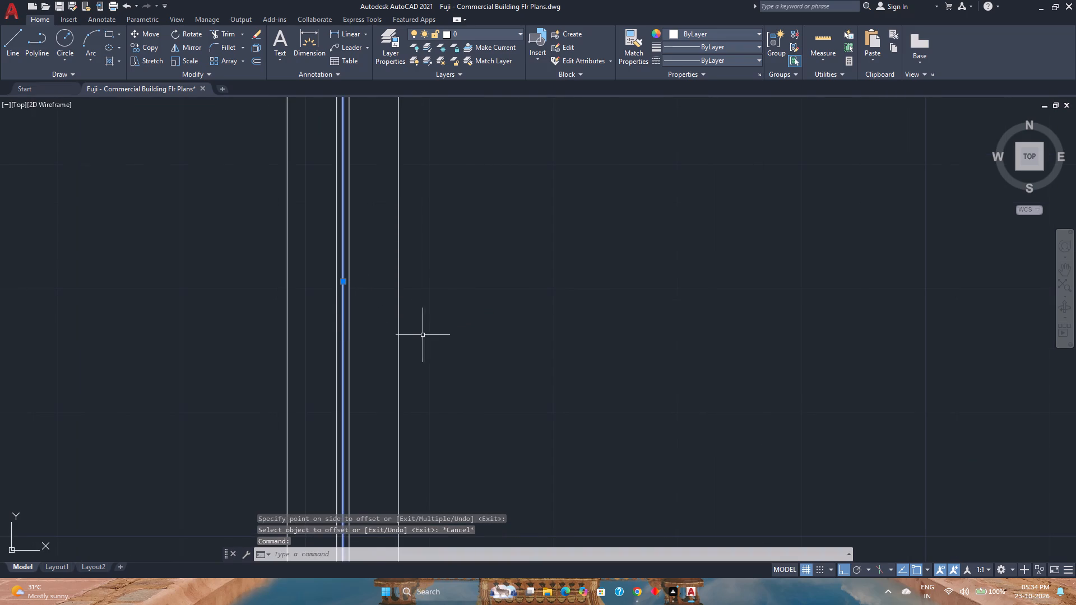
pyautogui.scroll(-2, 431, 338)
pyautogui.press('Delete')
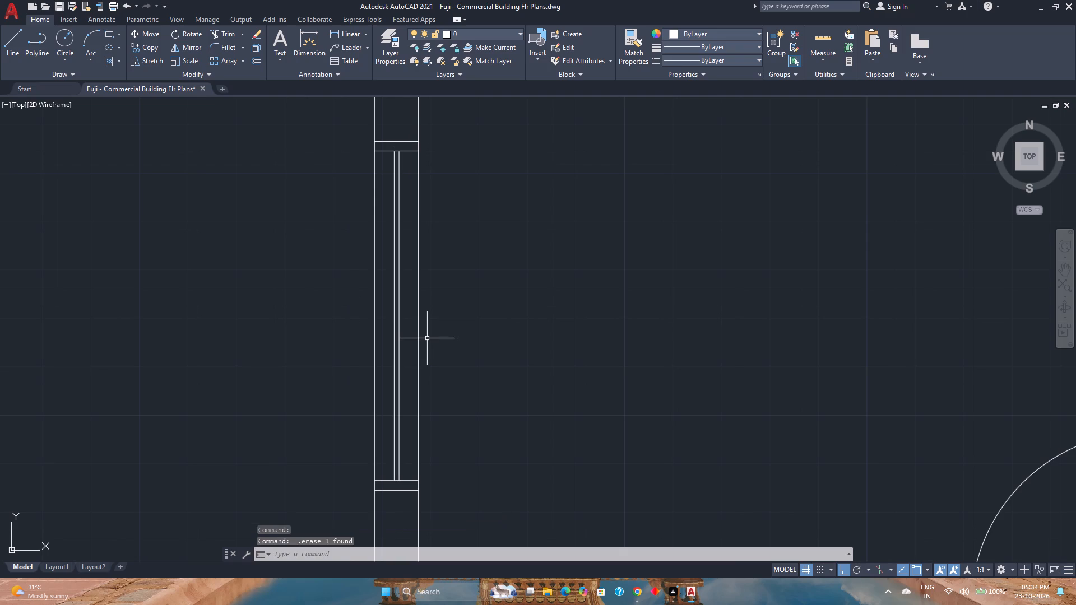
# Group all the lines of the new vertical window, including its outer rectangle.
pyautogui.click(423, 486)
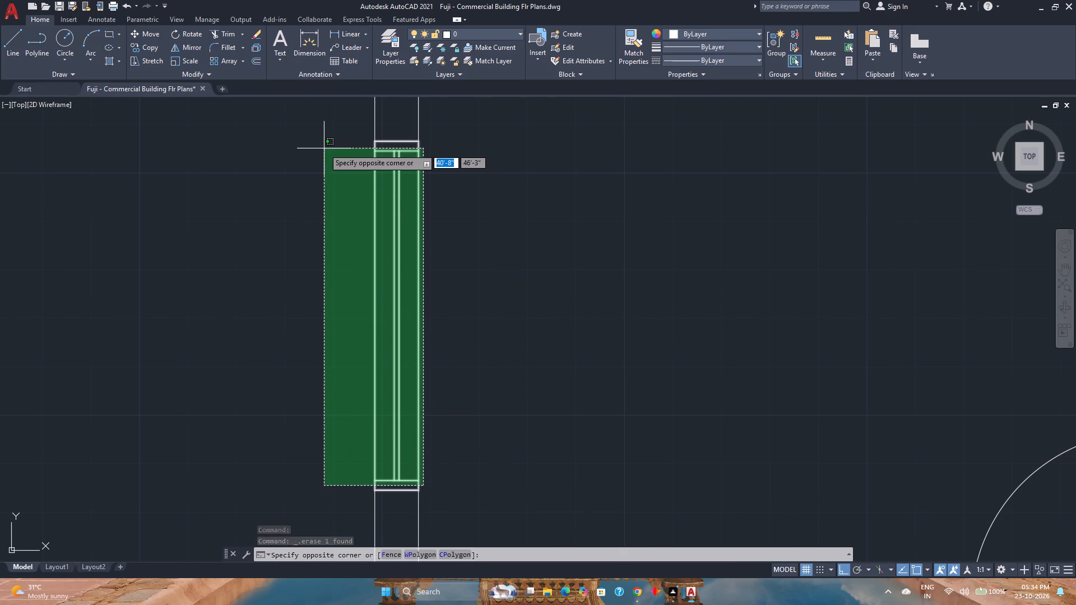
pyautogui.click(324, 148)
pyautogui.scroll(-3, 383, 259)
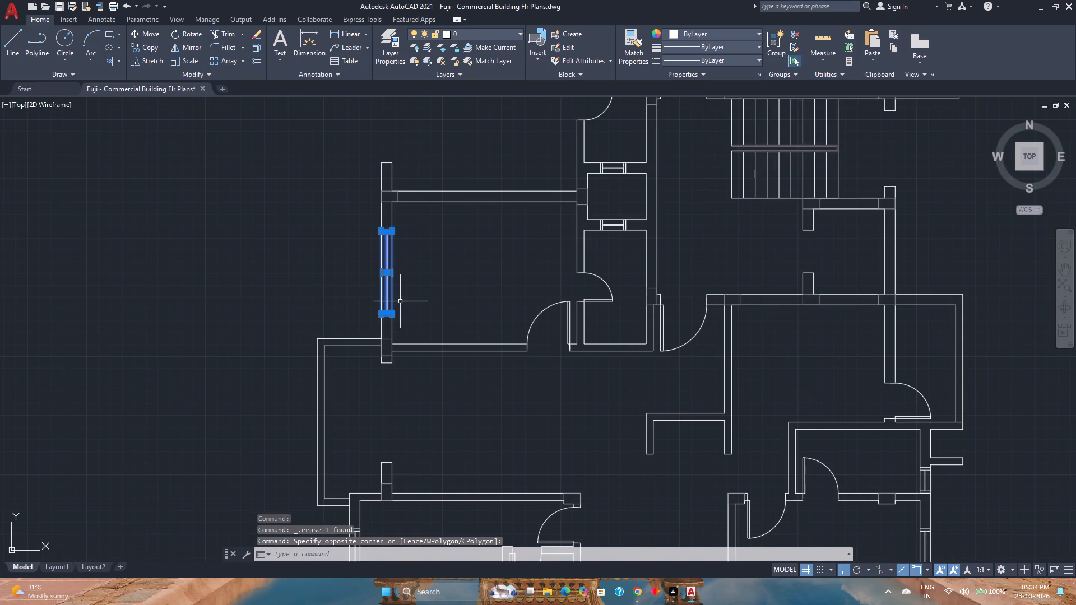
pyautogui.scroll(2, 401, 301)
pyautogui.moveTo(403, 300); pyautogui.dragTo(451, 357, button='middle')
pyautogui.press('g')
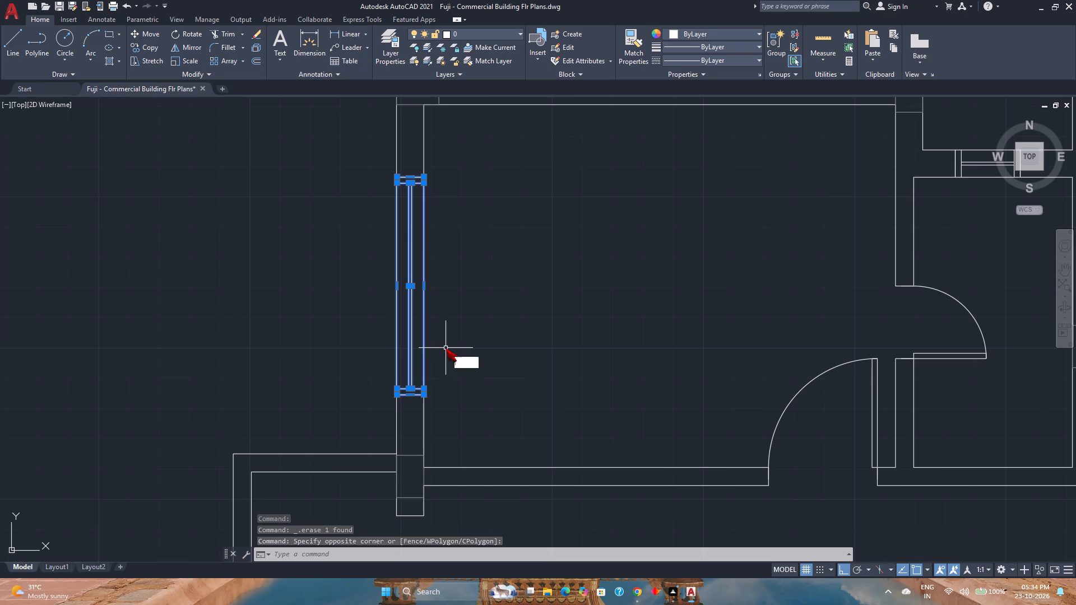
pyautogui.press('Return')
# Copy the grouped vertical window straight down 10'-4" into the next opening along the west wall, beside the projecting balcony.
pyautogui.moveTo(446, 348); pyautogui.dragTo(338, 317)
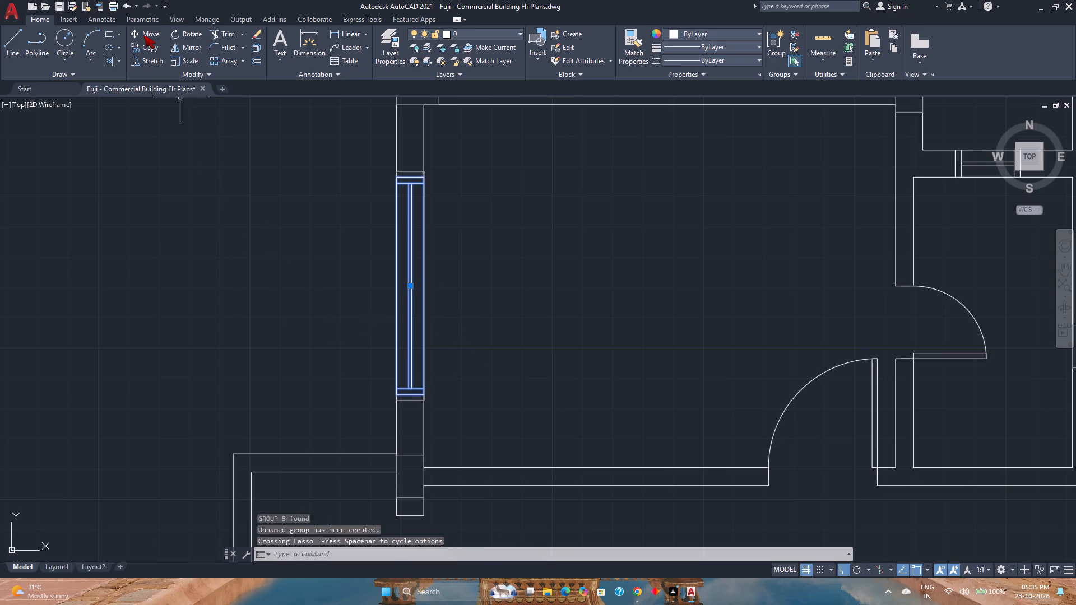
pyautogui.click(156, 46)
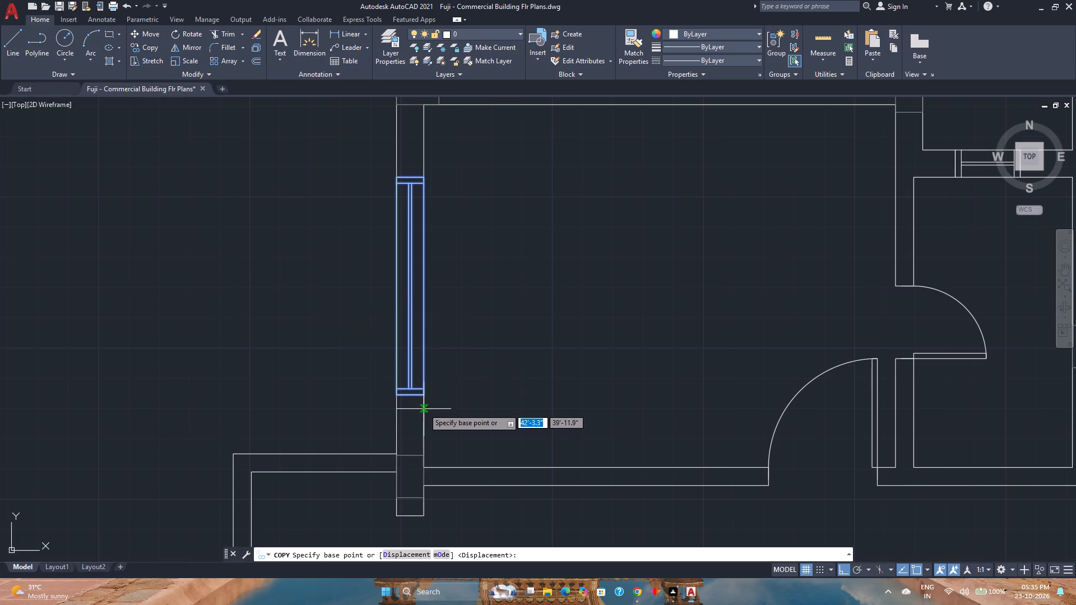
pyautogui.scroll(1, 425, 399)
pyautogui.click(424, 393)
pyautogui.scroll(-3, 423, 393)
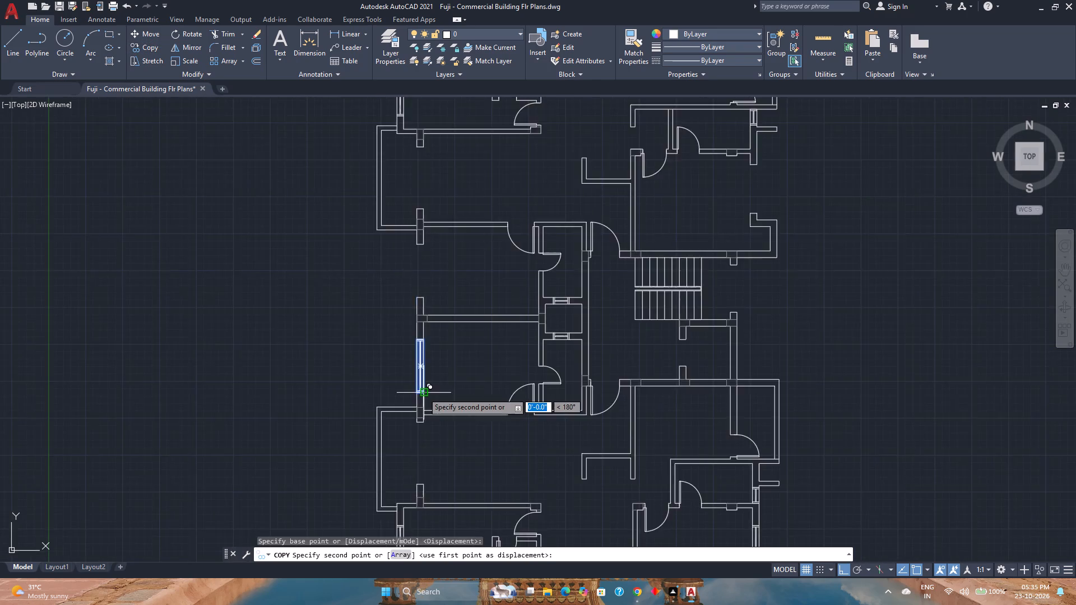
pyautogui.scroll(-3, 423, 393)
pyautogui.scroll(4, 402, 431)
pyautogui.scroll(3, 531, 426)
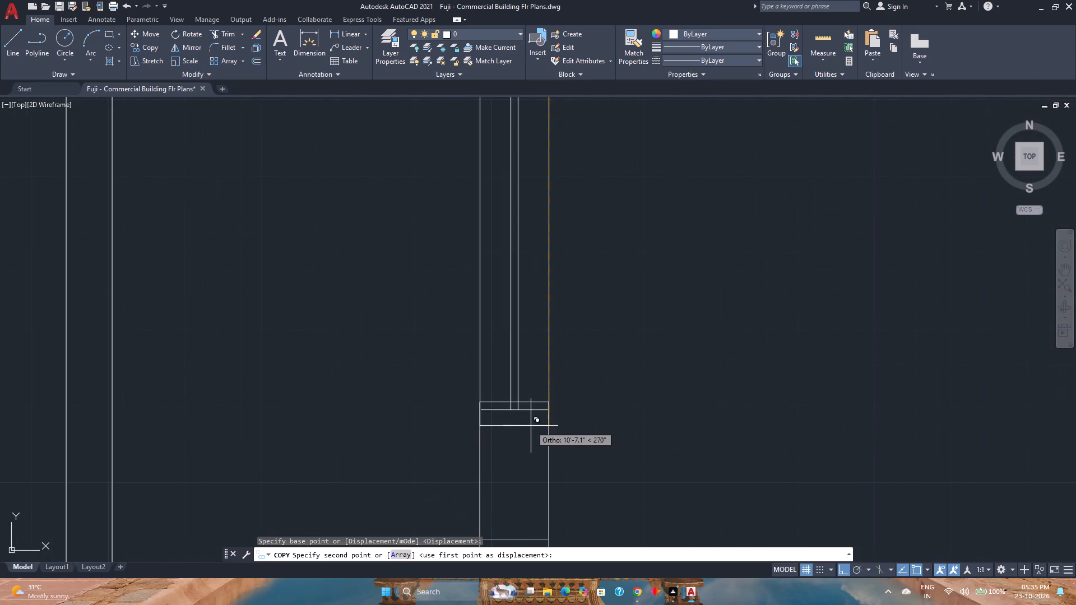
pyautogui.click(547, 402)
pyautogui.scroll(-4, 547, 401)
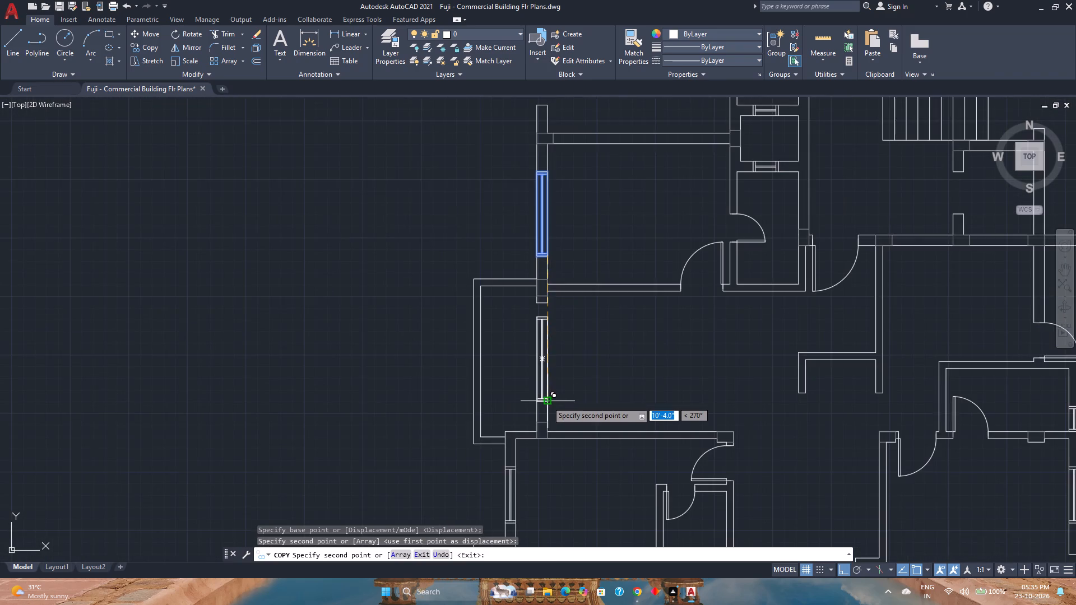
pyautogui.moveTo(547, 401); pyautogui.dragTo(285, 417, button='middle')
pyautogui.scroll(-2, 285, 412)
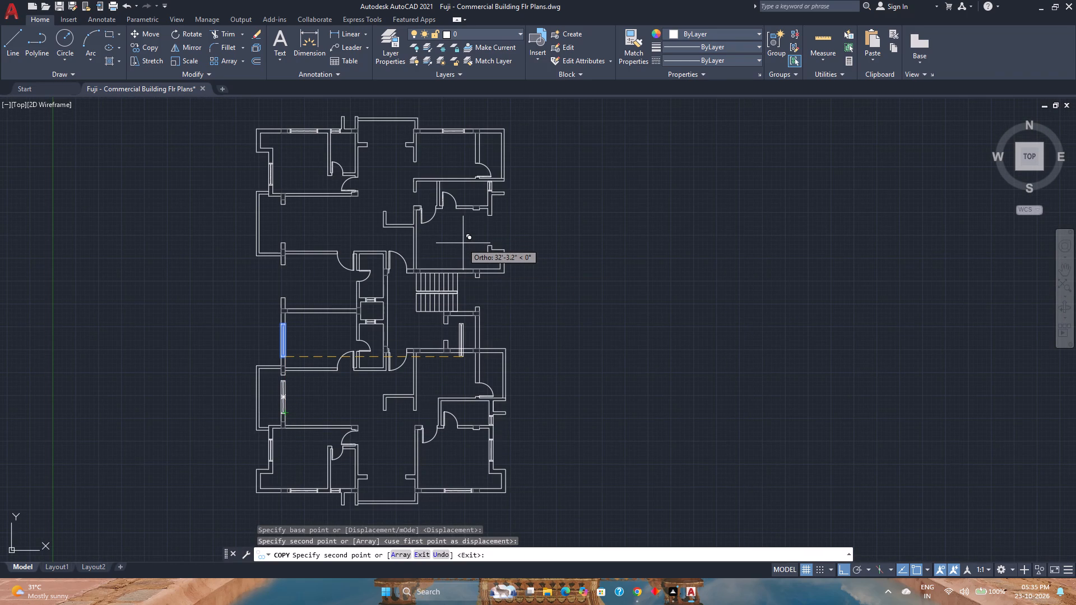
pyautogui.press('Escape')
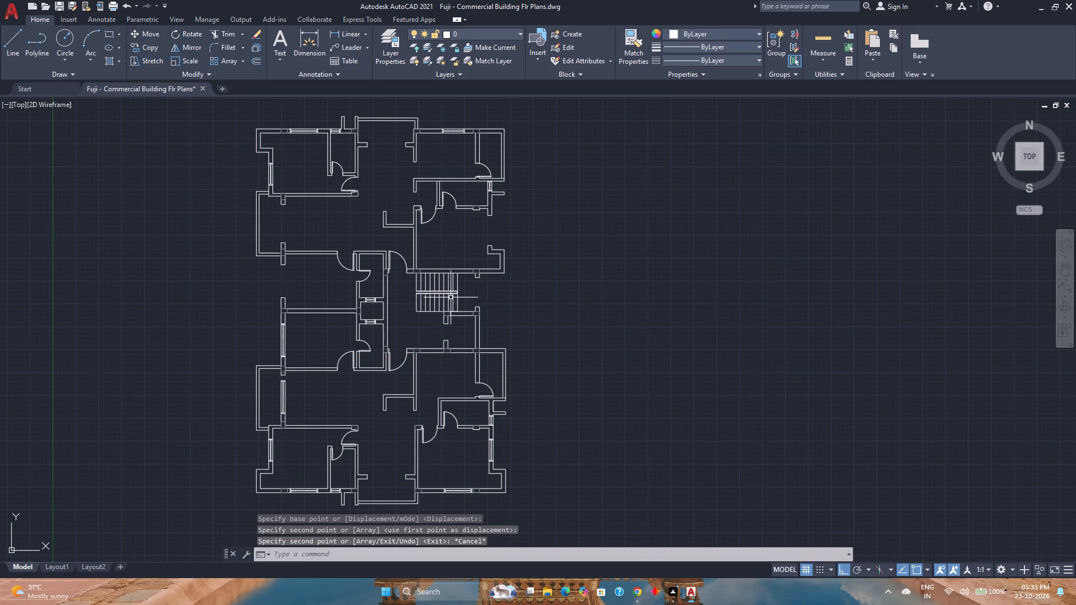
# Save the drawing.
pyautogui.hotkey('ctrl', 's')
# Move the copied window up the west wall into the open gap of the room directly above the original window.
pyautogui.moveTo(485, 321); pyautogui.dragTo(448, 343, button='middle')
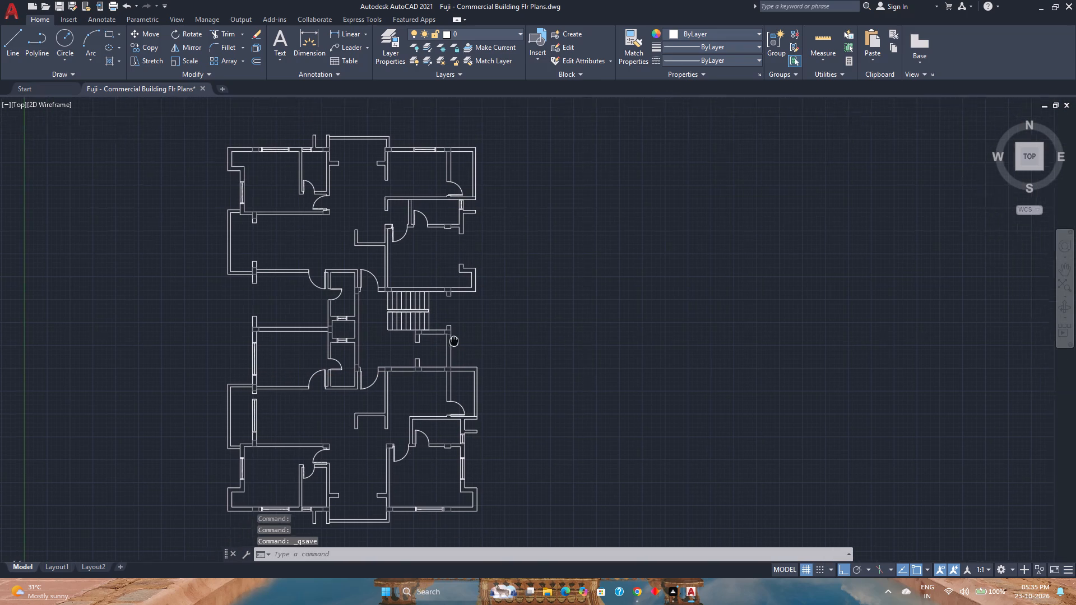
pyautogui.moveTo(448, 343); pyautogui.dragTo(375, 378, button='middle')
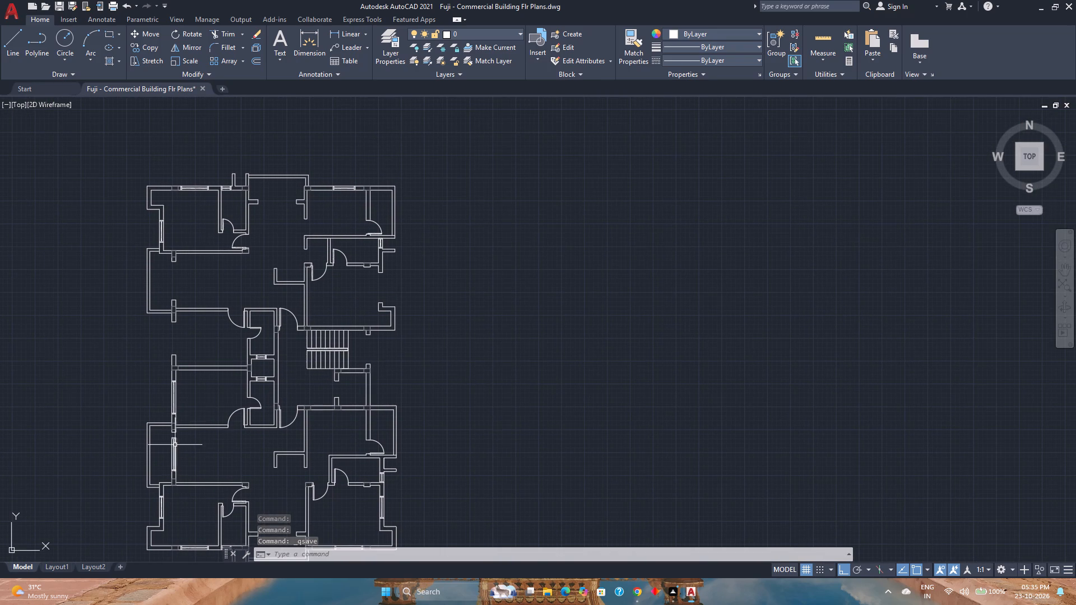
pyautogui.scroll(2, 173, 449)
pyautogui.scroll(-1, 173, 449)
pyautogui.click(189, 463)
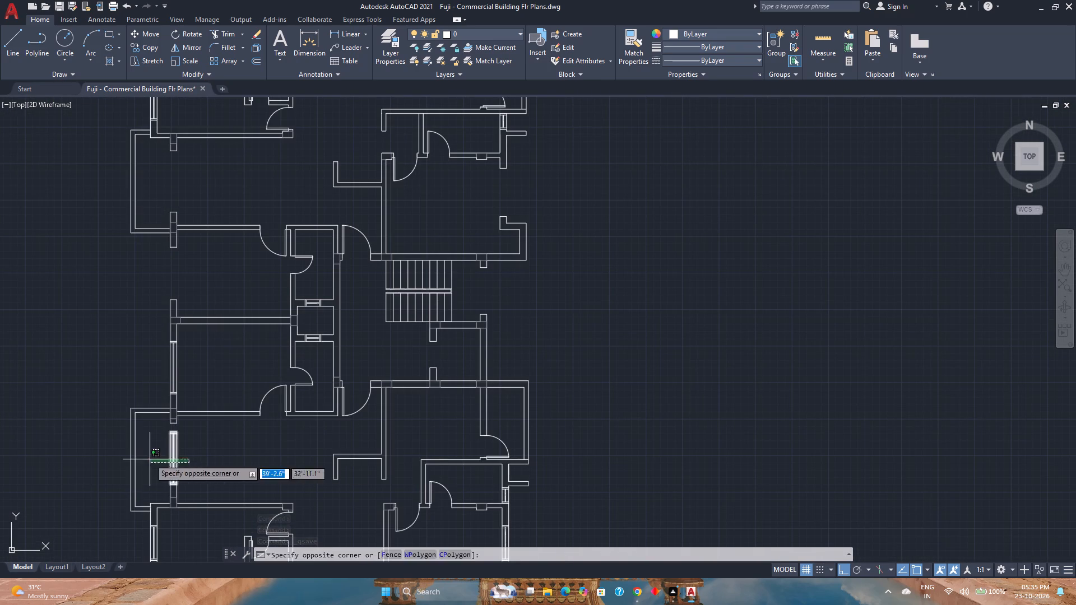
pyautogui.click(150, 459)
pyautogui.click(149, 38)
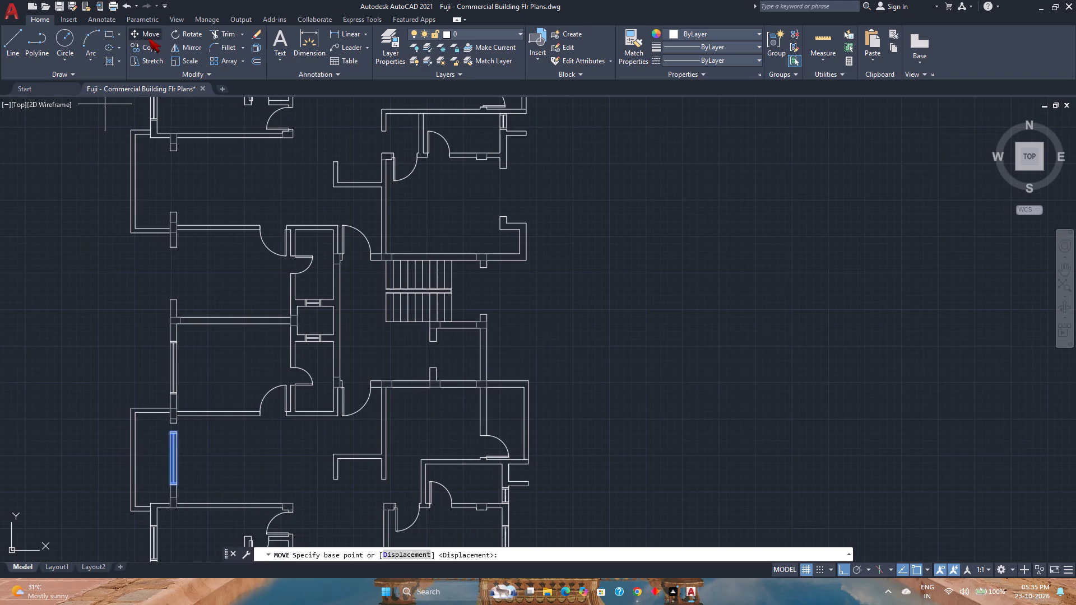
pyautogui.scroll(3, 179, 487)
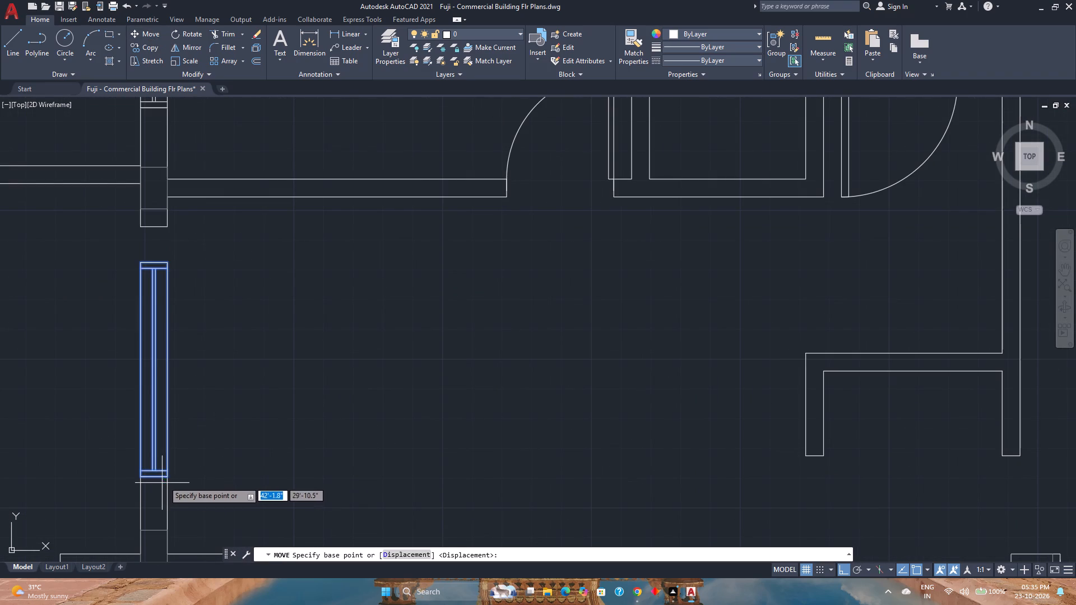
pyautogui.click(166, 478)
pyautogui.scroll(-4, 161, 470)
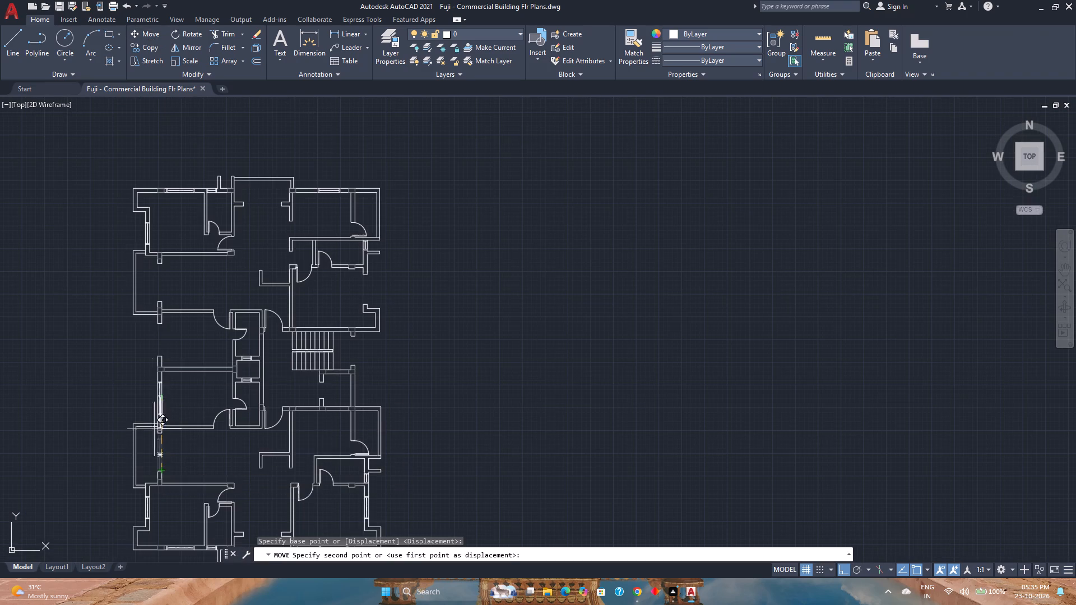
pyautogui.scroll(6, 157, 365)
pyautogui.click(200, 239)
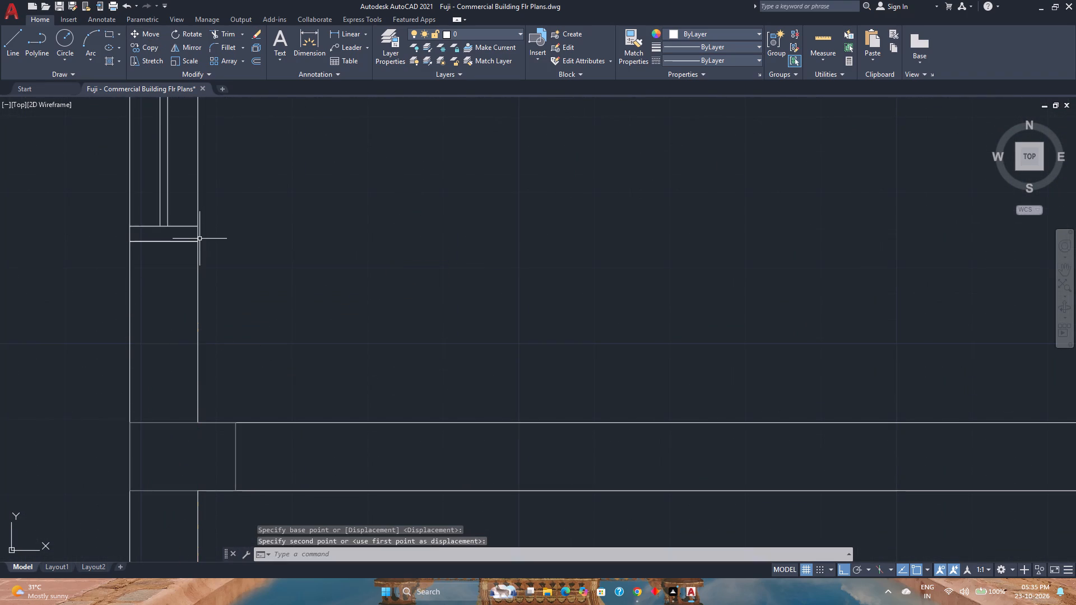
# Save the drawing with the repositioned window.
pyautogui.scroll(-2, 203, 239)
pyautogui.scroll(-3, 276, 296)
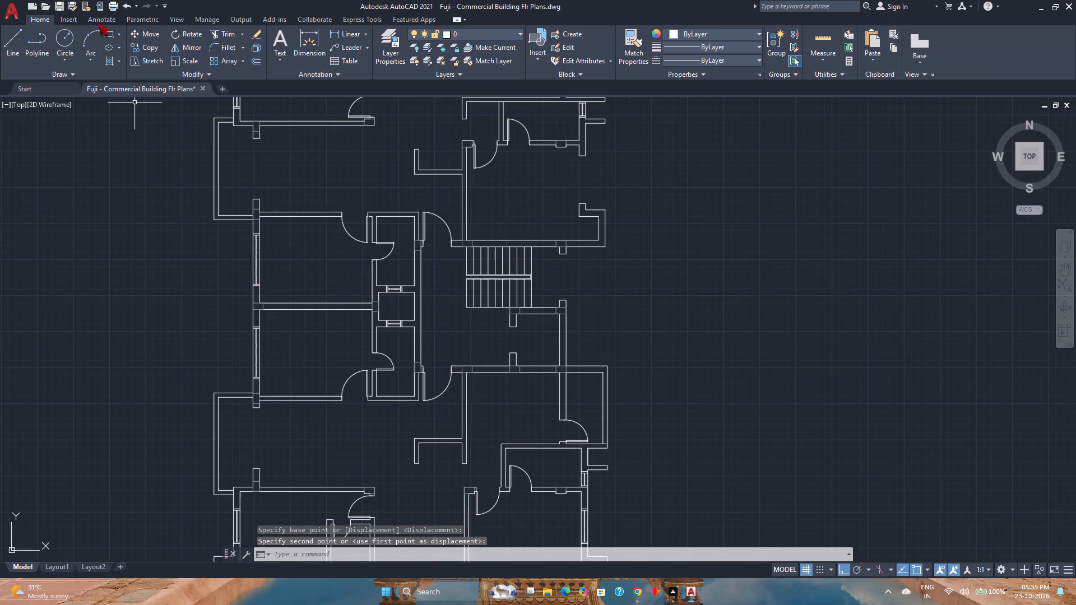
pyautogui.click(55, 6)
# Examine the floor plan for wall openings that still need windows.
pyautogui.scroll(-3, 299, 360)
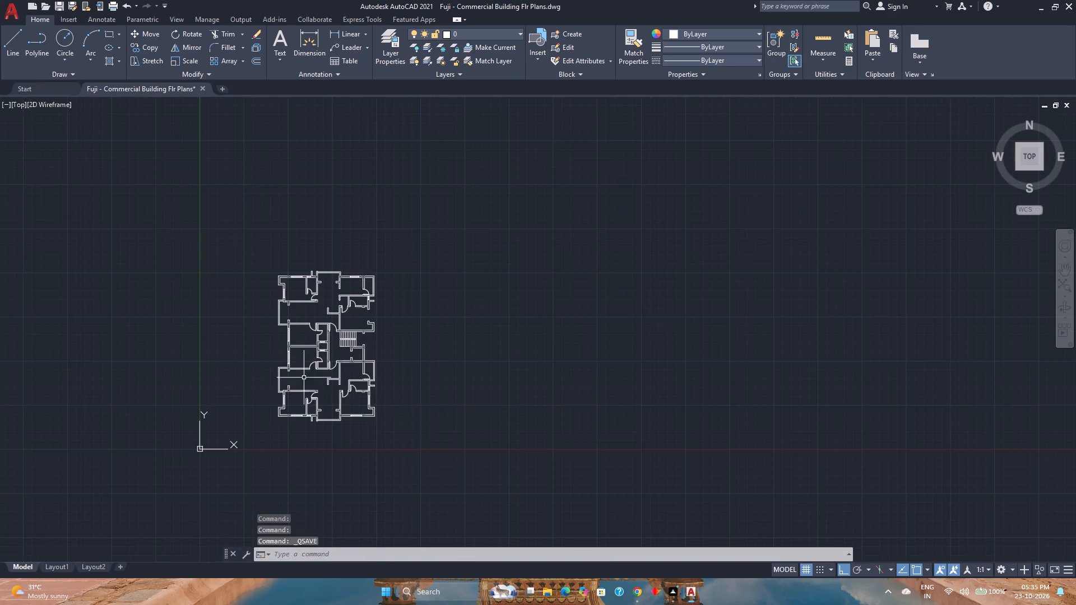
pyautogui.moveTo(314, 394); pyautogui.dragTo(235, 361, button='middle')
pyautogui.middleClick(235, 361)
pyautogui.scroll(1, 223, 383)
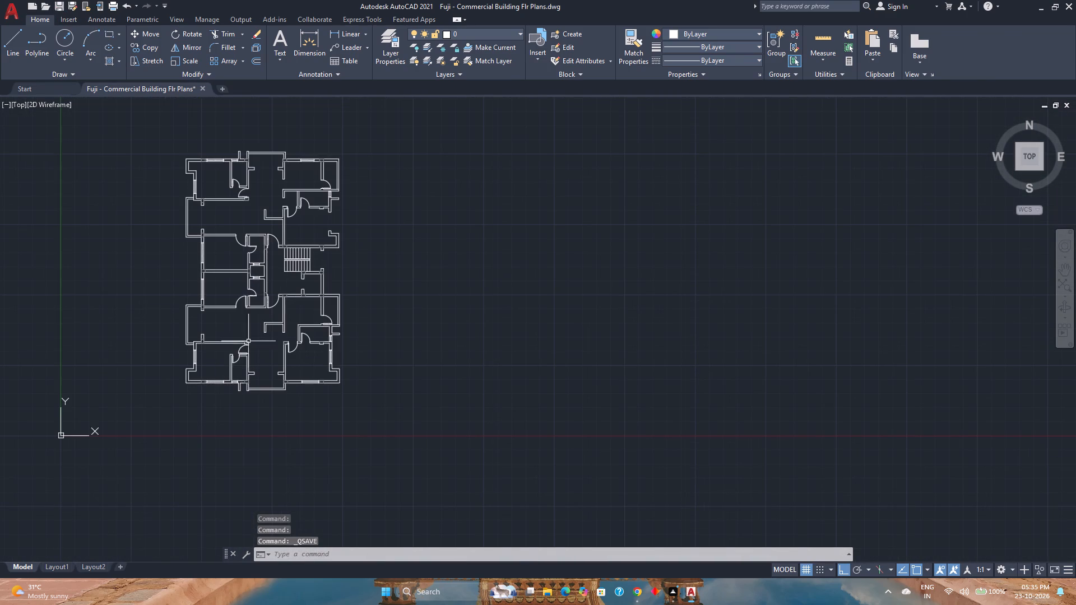
pyautogui.scroll(3, 269, 320)
pyautogui.moveTo(318, 302); pyautogui.dragTo(312, 351, button='middle')
pyautogui.middleClick(312, 351)
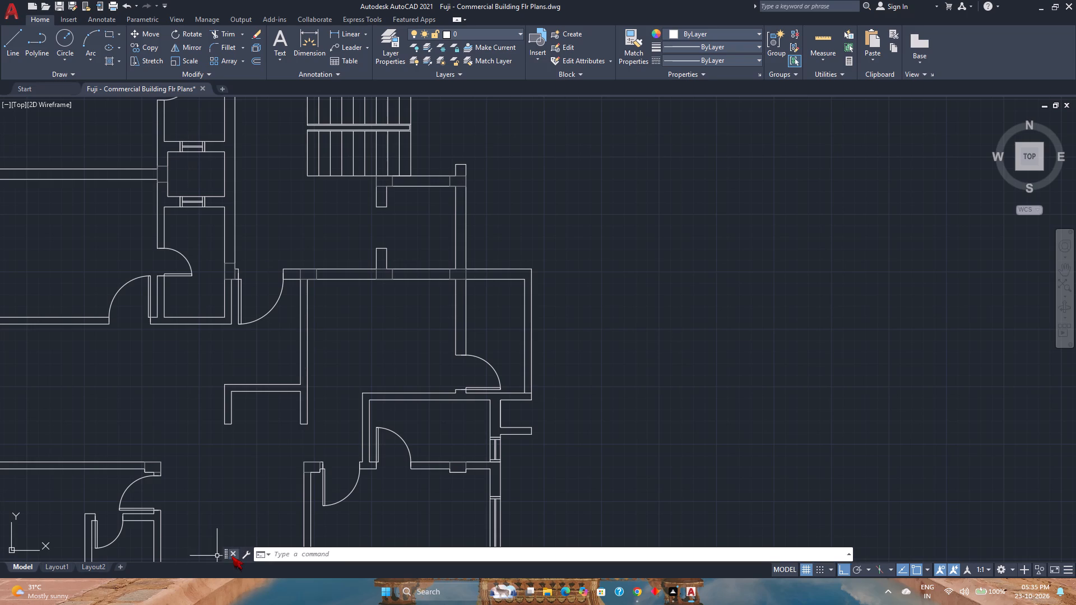
pyautogui.scroll(-2, 333, 232)
pyautogui.moveTo(344, 241); pyautogui.dragTo(382, 404, button='middle')
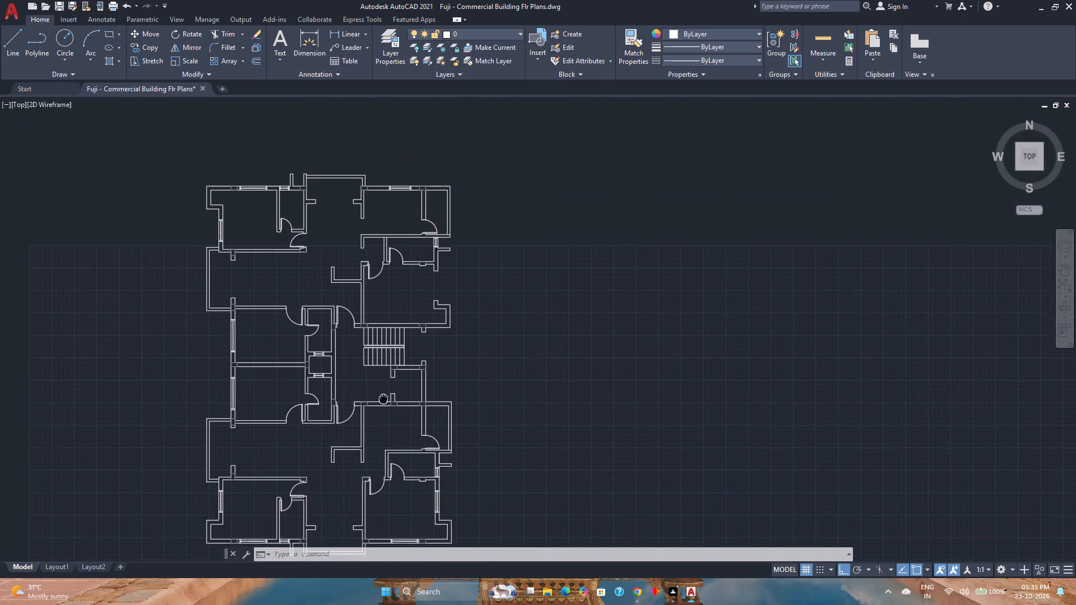
pyautogui.moveTo(382, 404); pyautogui.dragTo(378, 440, button='middle')
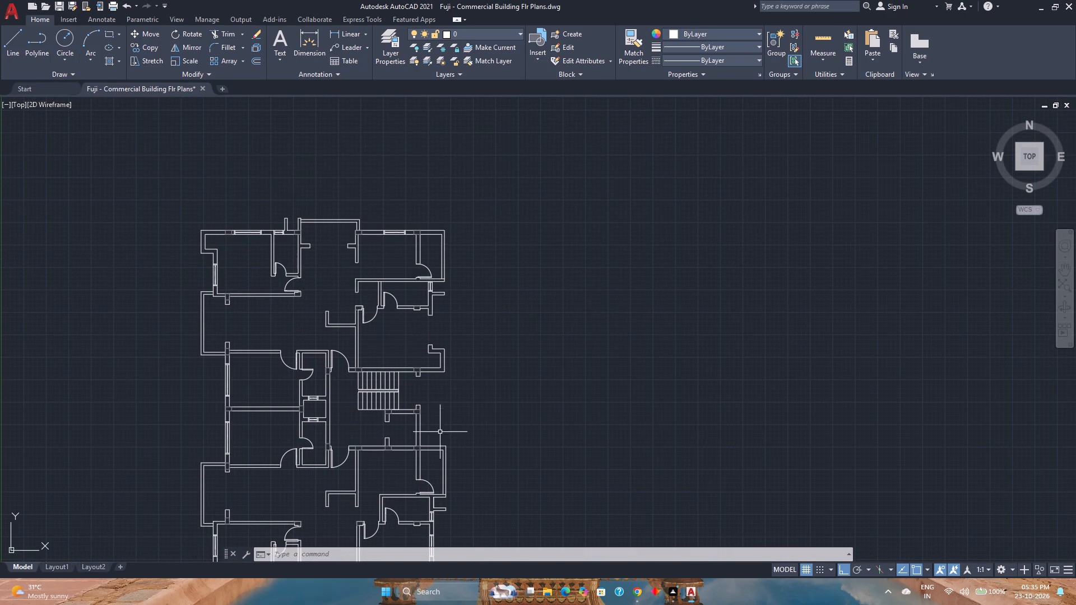
pyautogui.moveTo(439, 431); pyautogui.dragTo(439, 384, button='middle')
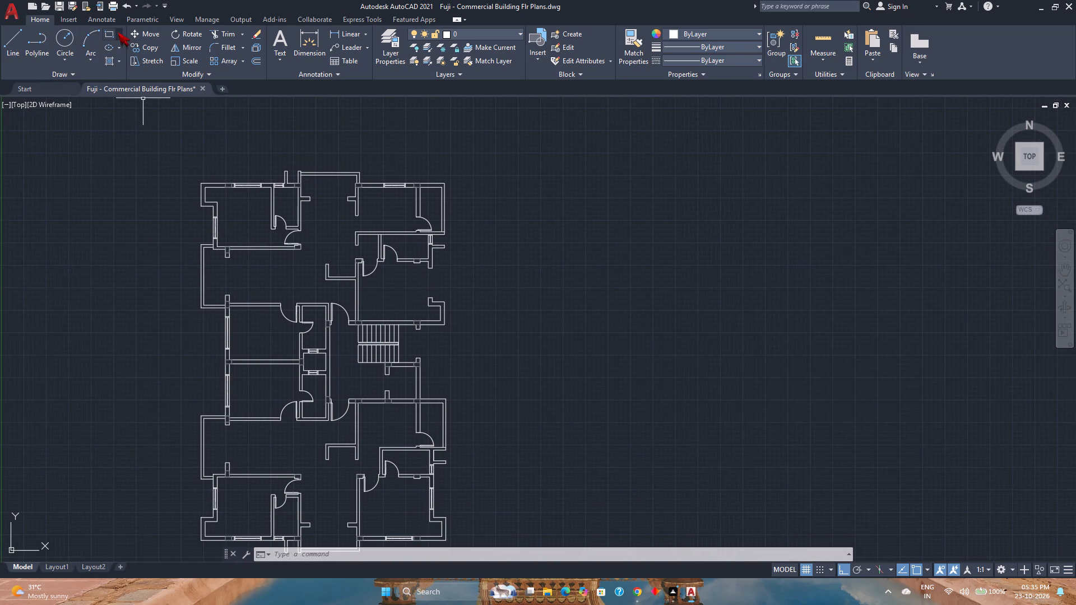
# Draw a 5'-6" long rectangle corner to corner across the east wall opening of the room north of the staircase.
pyautogui.click(107, 35)
pyautogui.scroll(1, 403, 339)
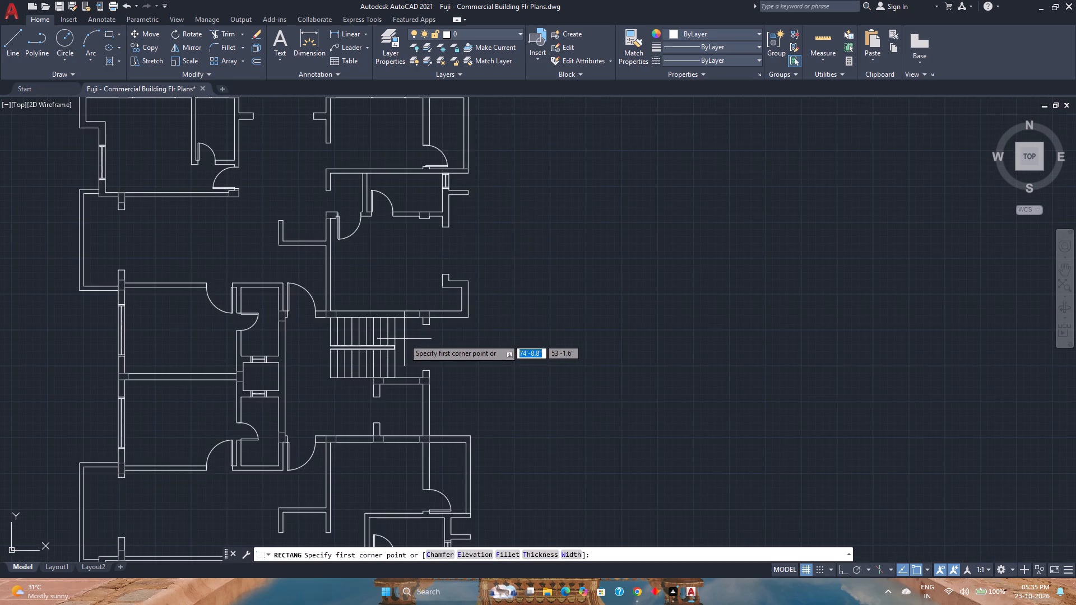
pyautogui.scroll(2, 419, 339)
pyautogui.scroll(-1, 421, 339)
pyautogui.moveTo(421, 339); pyautogui.dragTo(636, 388, button='middle')
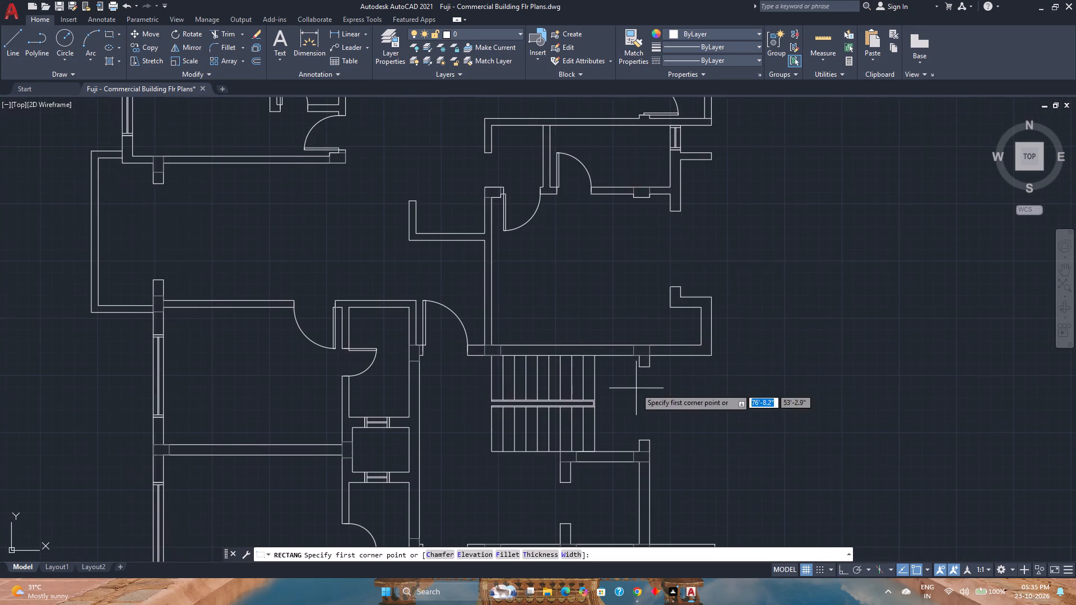
pyautogui.scroll(3, 693, 209)
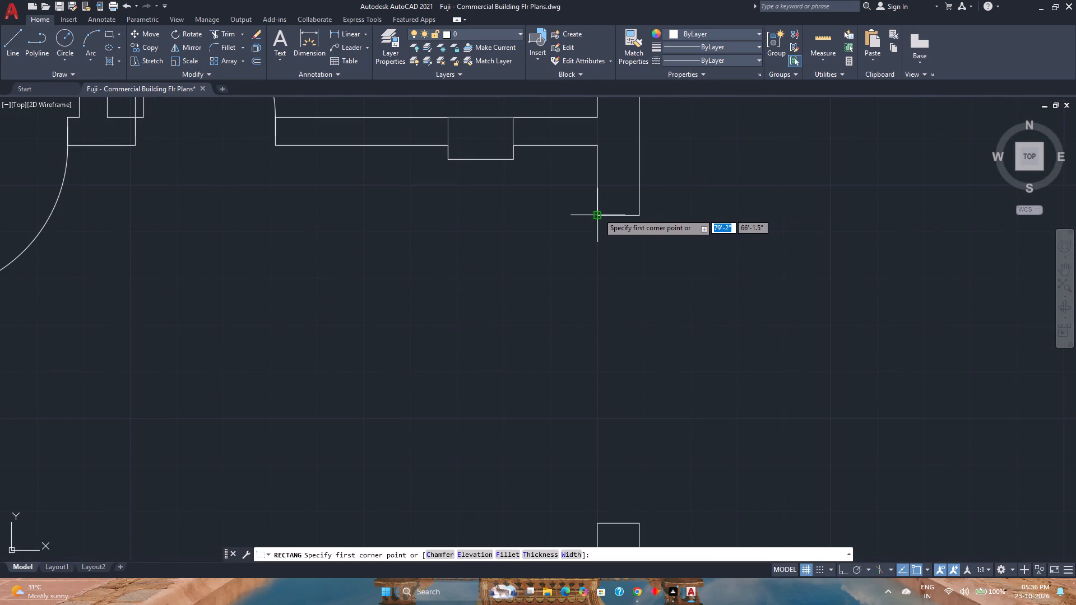
pyautogui.click(599, 213)
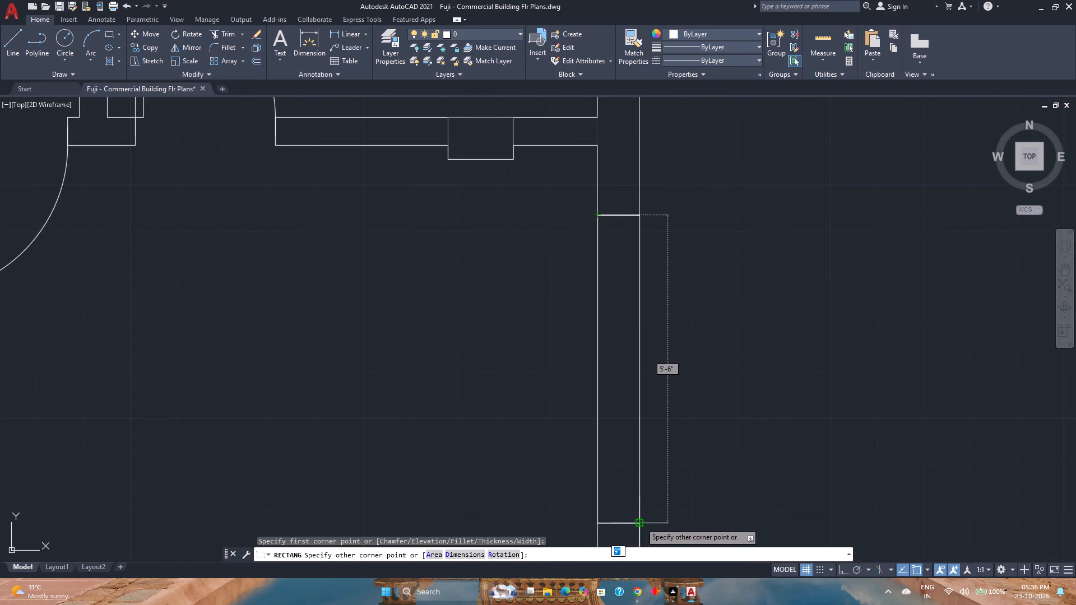
pyautogui.click(641, 523)
# Offset the new east wall window rectangle 2 inches to the inside.
pyautogui.scroll(-2, 606, 422)
pyautogui.moveTo(606, 422); pyautogui.dragTo(531, 347, button='middle')
pyautogui.middleClick(528, 345)
pyautogui.middleClick(521, 342)
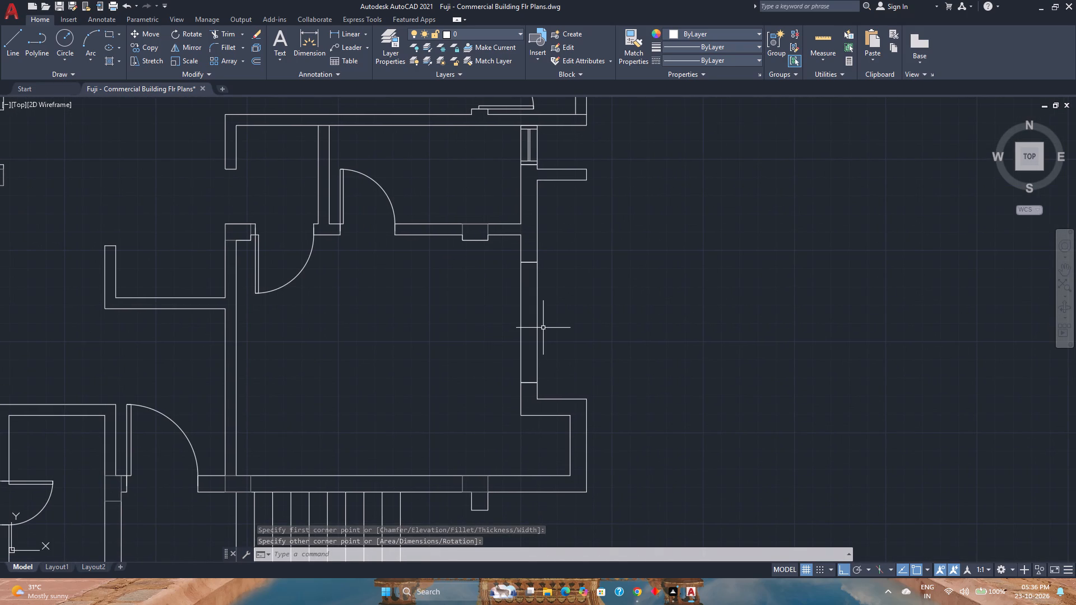
pyautogui.scroll(-2, 489, 333)
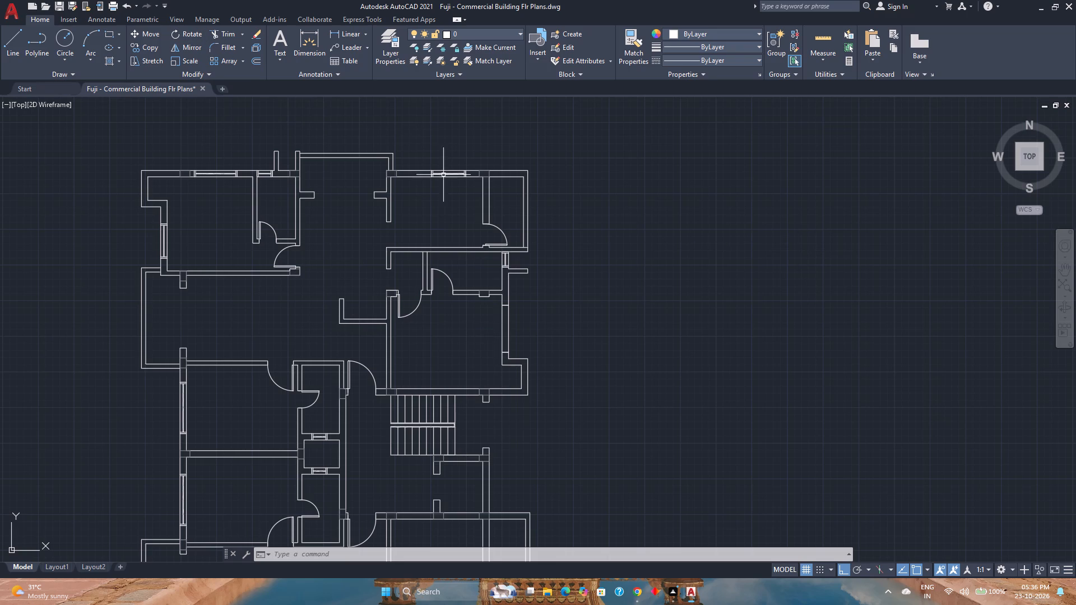
pyautogui.click(258, 66)
pyautogui.scroll(1, 500, 337)
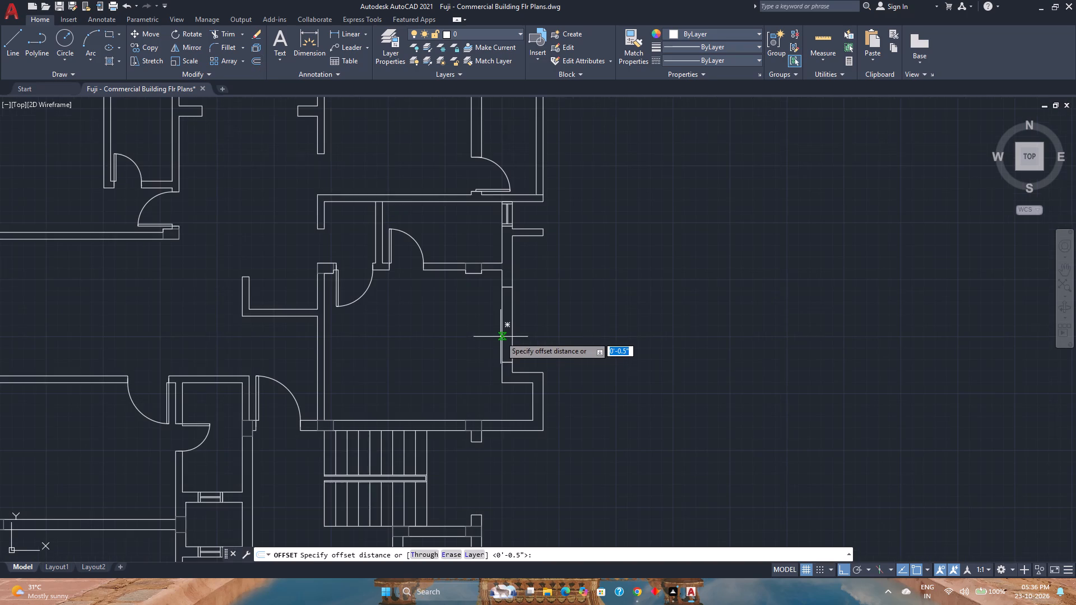
pyautogui.press('2')
pyautogui.press('Return')
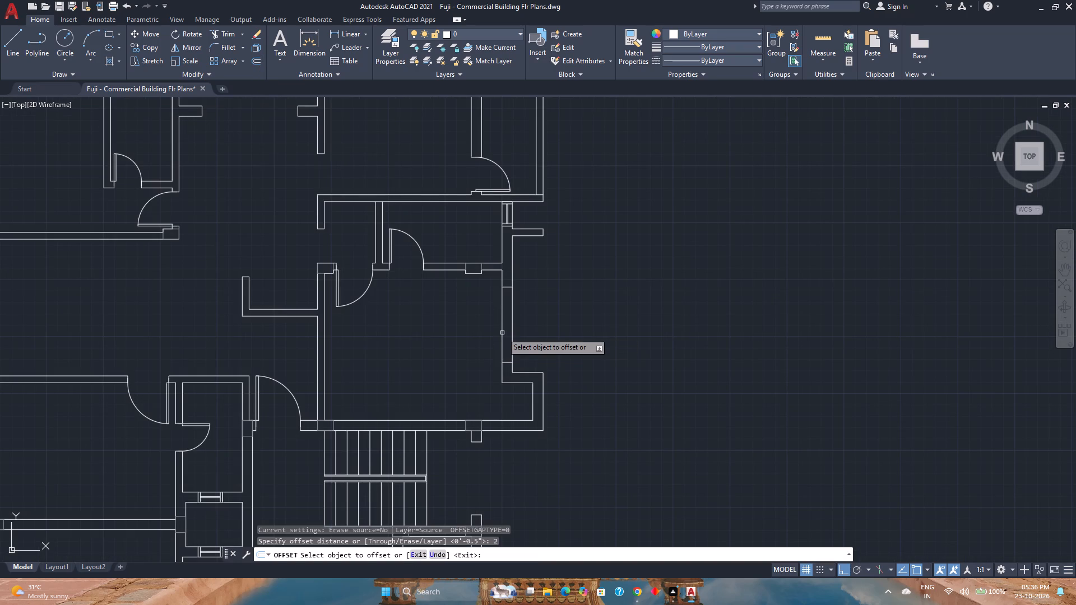
pyautogui.scroll(4, 502, 333)
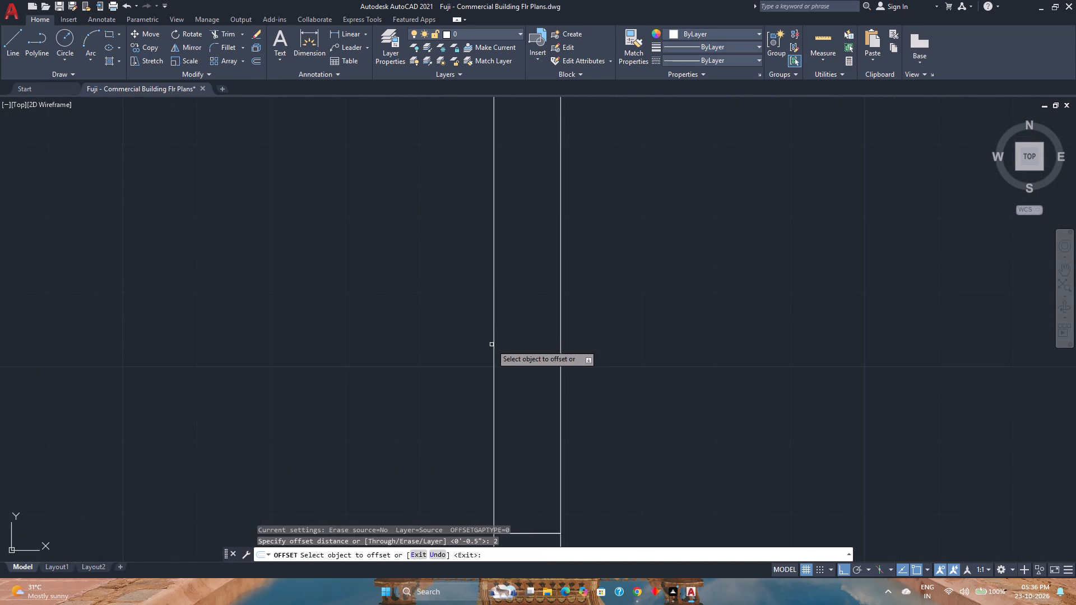
pyautogui.click(494, 343)
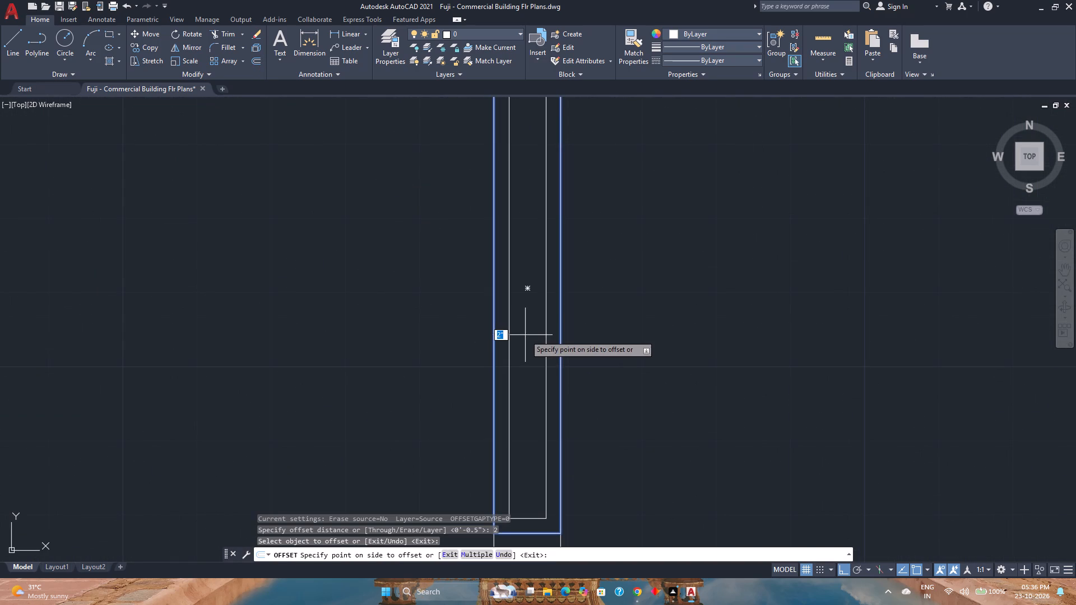
pyautogui.click(525, 335)
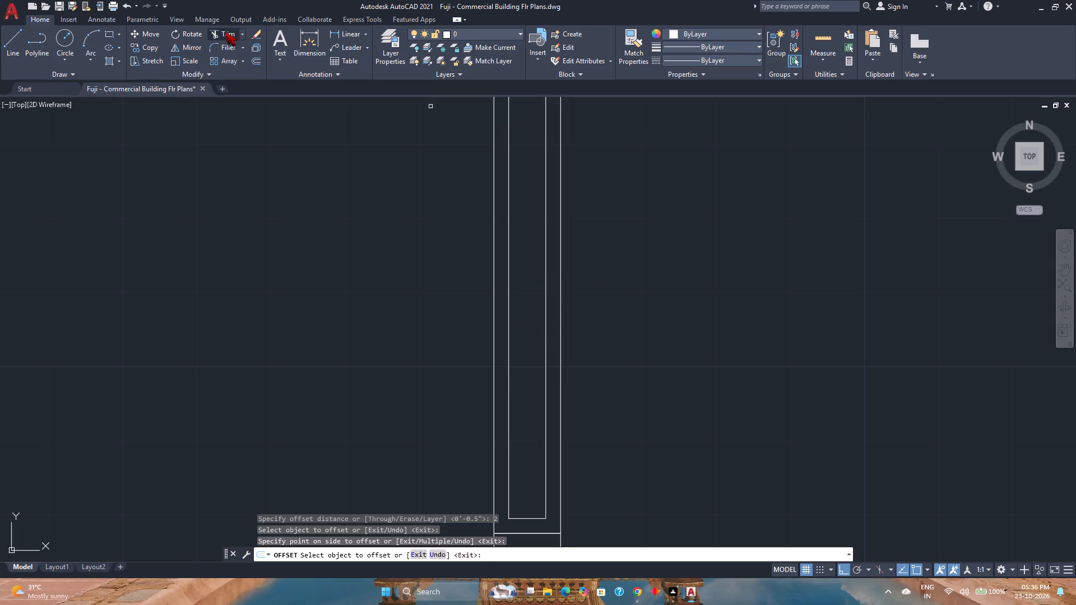
# Trim away both long sides of the inner offset rectangle, keeping only its short end lines.
pyautogui.click(225, 32)
pyautogui.click(549, 362)
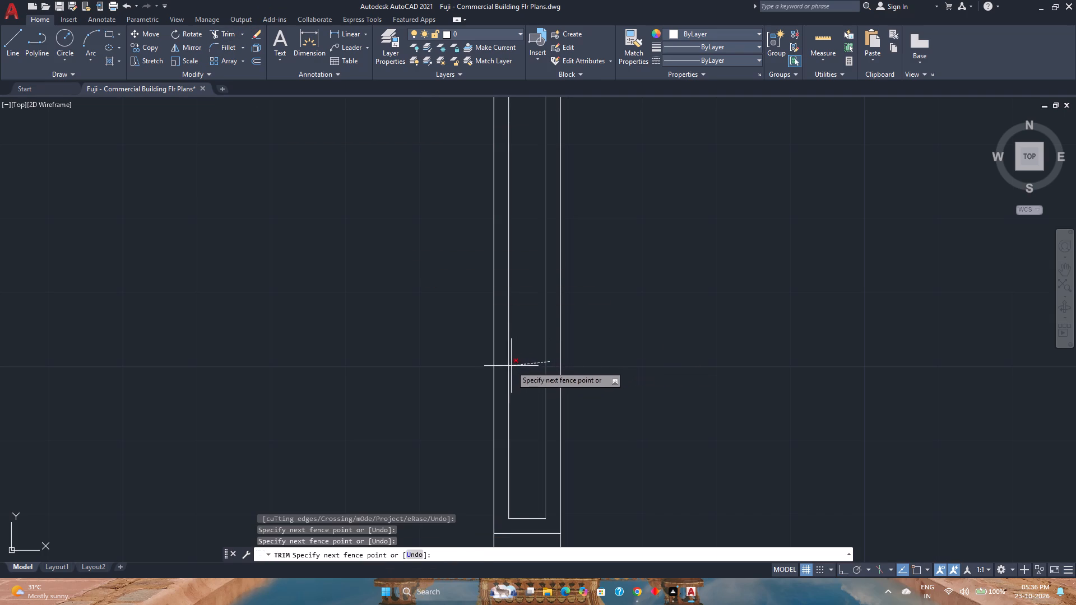
pyautogui.click(507, 369)
# Extend both inner short end lines of the east wall window to meet its two long sides.
pyautogui.scroll(-2, 507, 369)
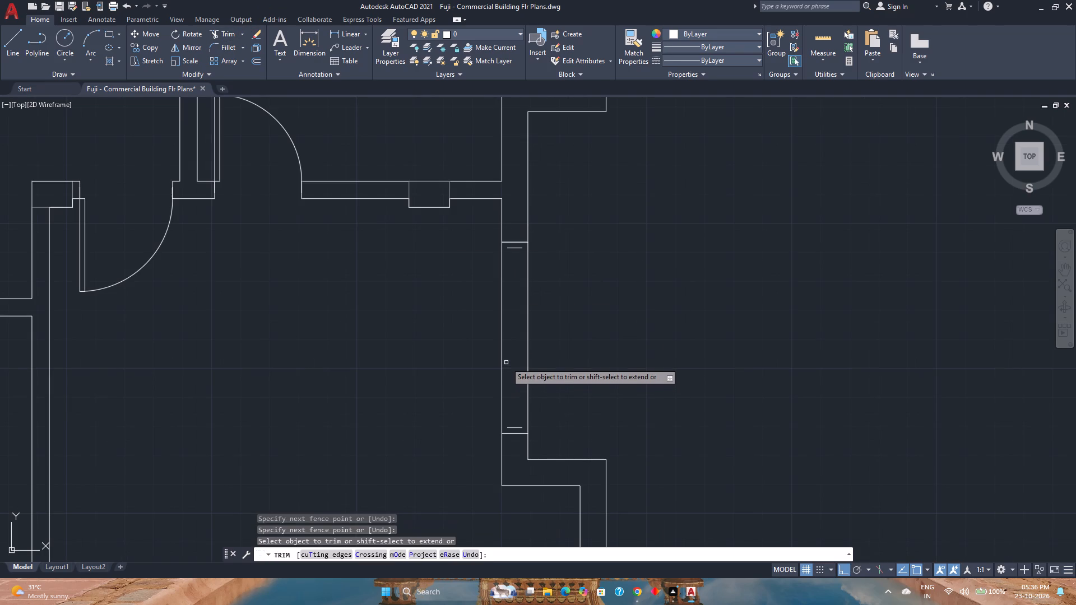
pyautogui.keyDown('shift'); pyautogui.click(518, 427); pyautogui.keyUp('shift')
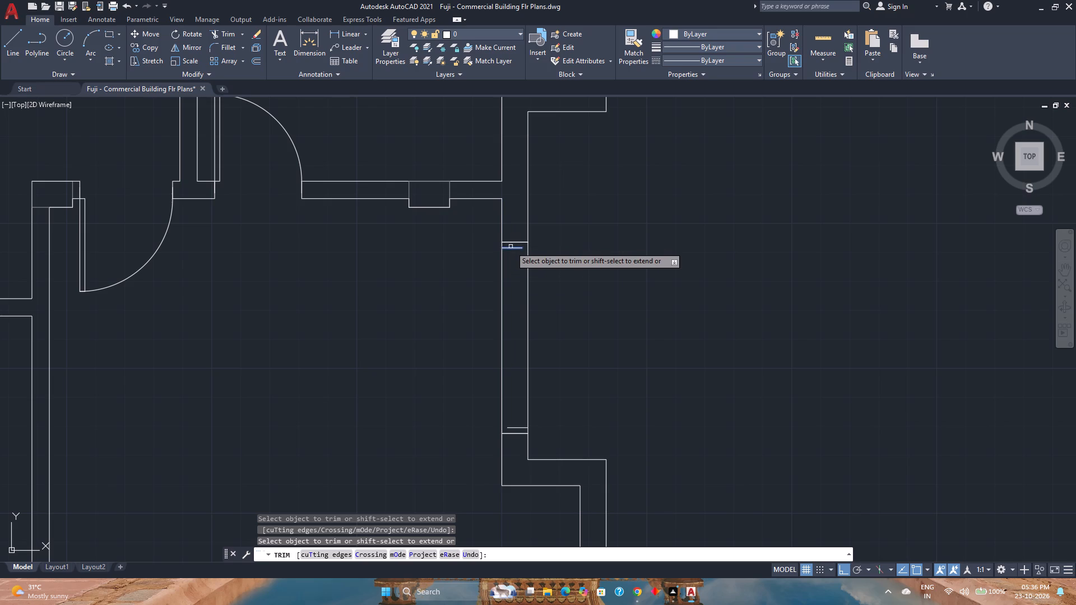
pyautogui.keyDown('shift'); pyautogui.click(511, 246); pyautogui.keyUp('shift')
pyautogui.keyDown('shift'); pyautogui.click(517, 247); pyautogui.keyUp('shift')
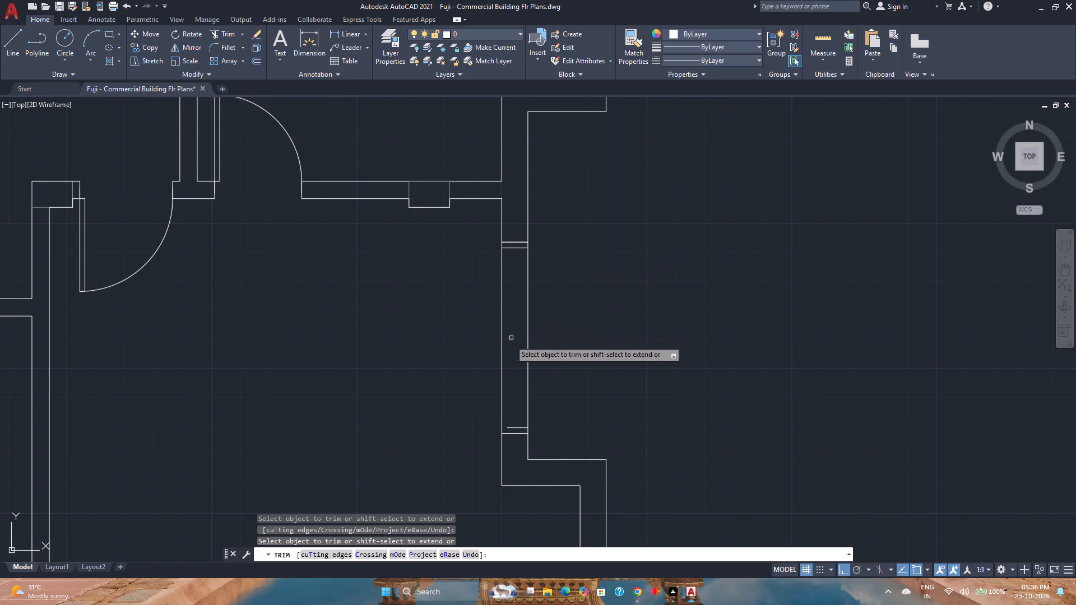
pyautogui.keyDown('shift'); pyautogui.click(517, 426); pyautogui.keyUp('shift')
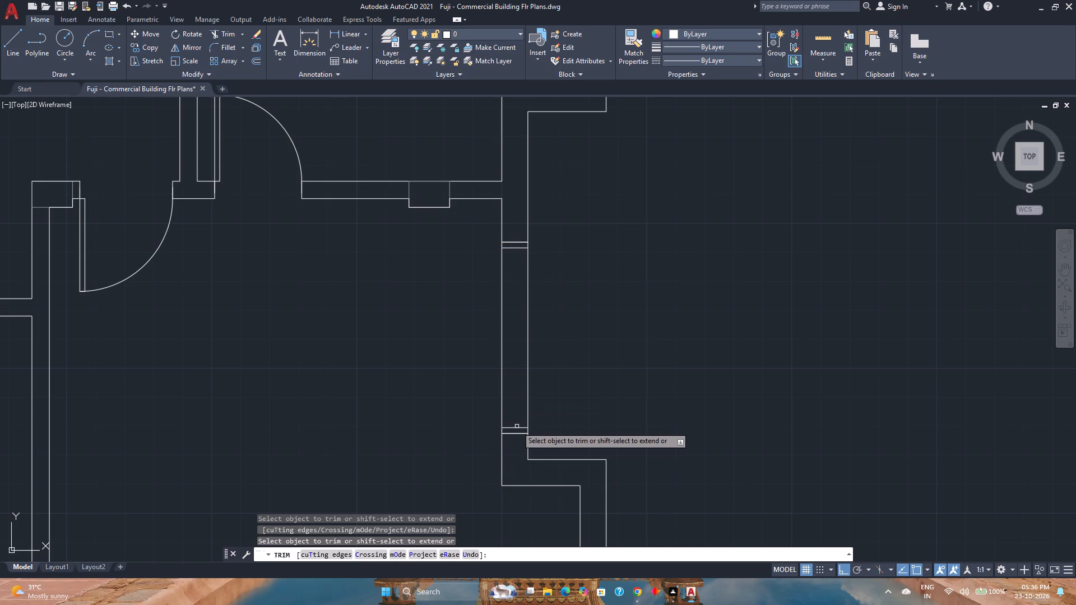
# Draw a vertical centre line between the midpoints of the window's two inner end lines.
pyautogui.click(12, 38)
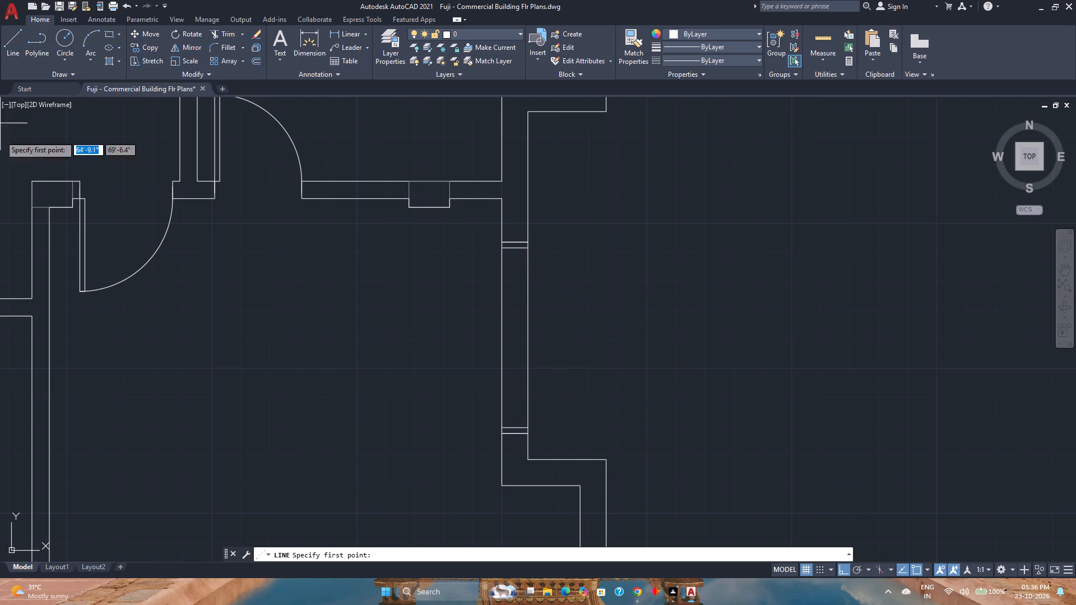
pyautogui.click(516, 429)
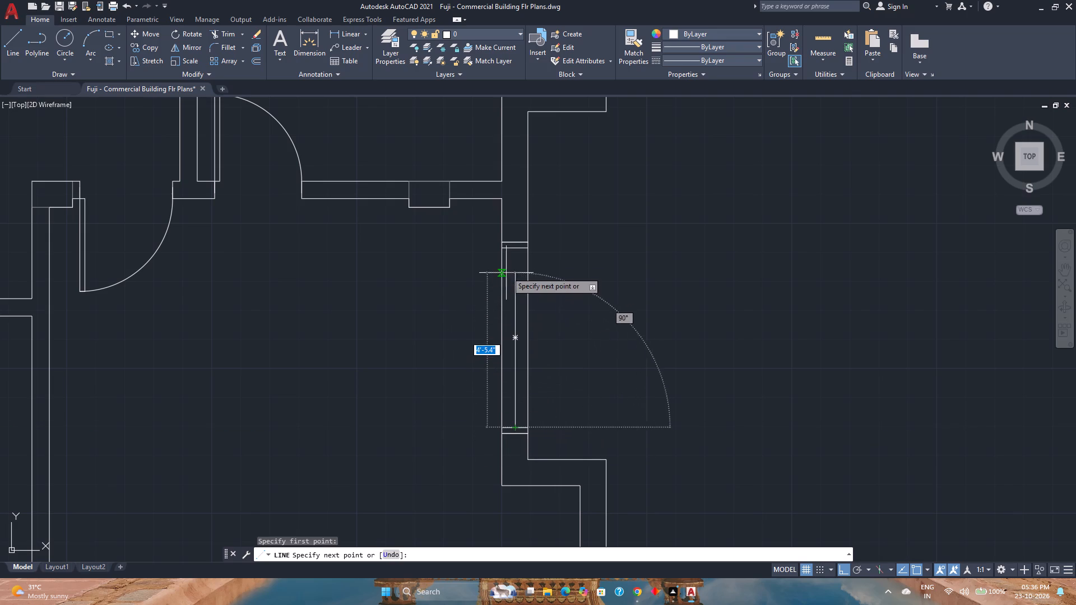
pyautogui.click(514, 251)
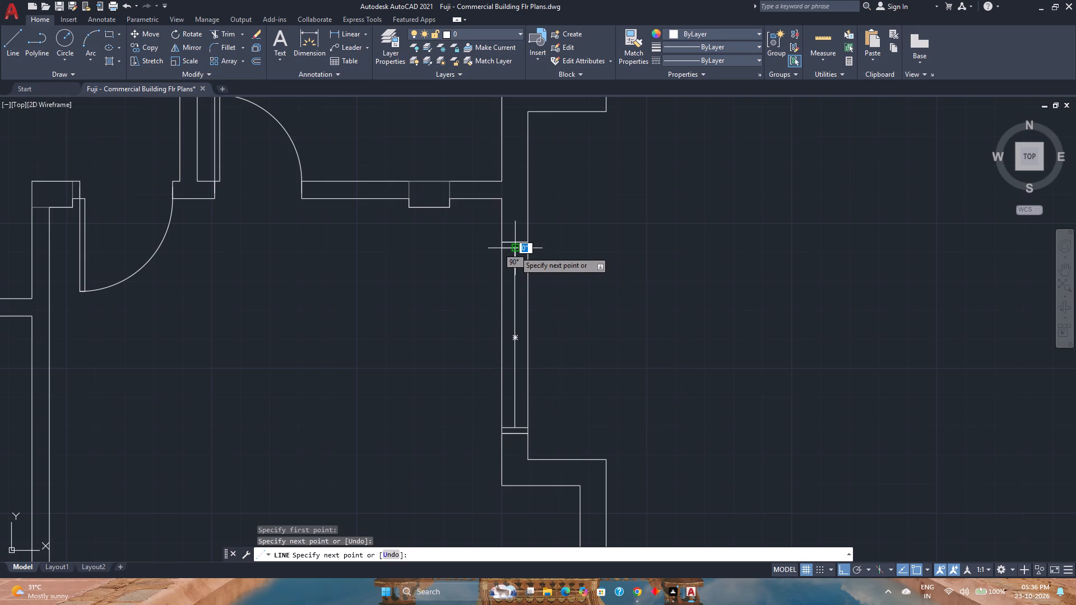
pyautogui.press('Escape')
# Offset the window's vertical centre line 0.5 inches to both sides.
pyautogui.click(253, 59)
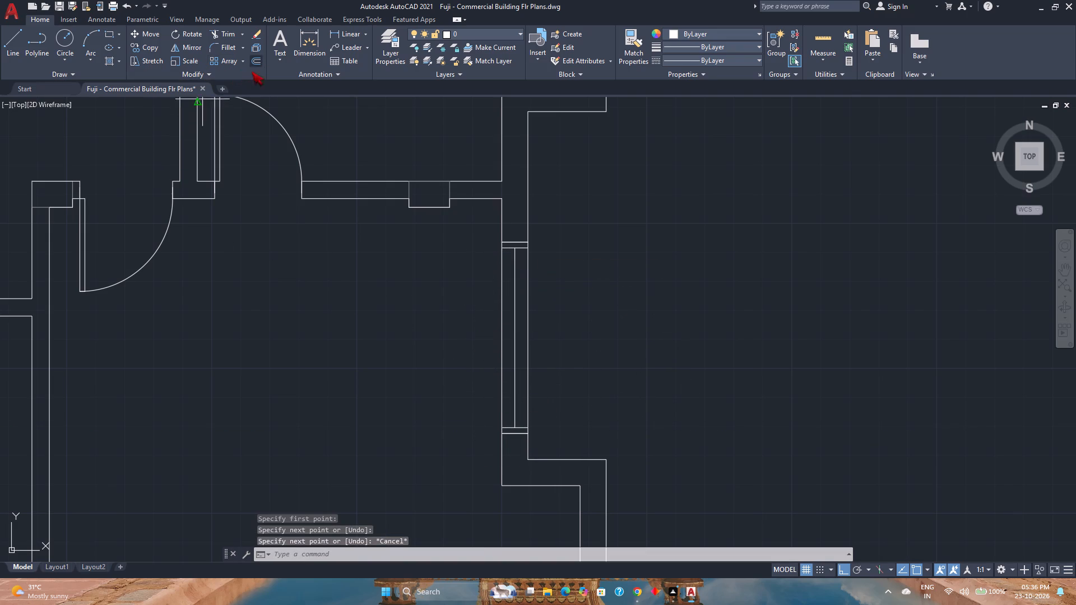
pyautogui.write('0.5')
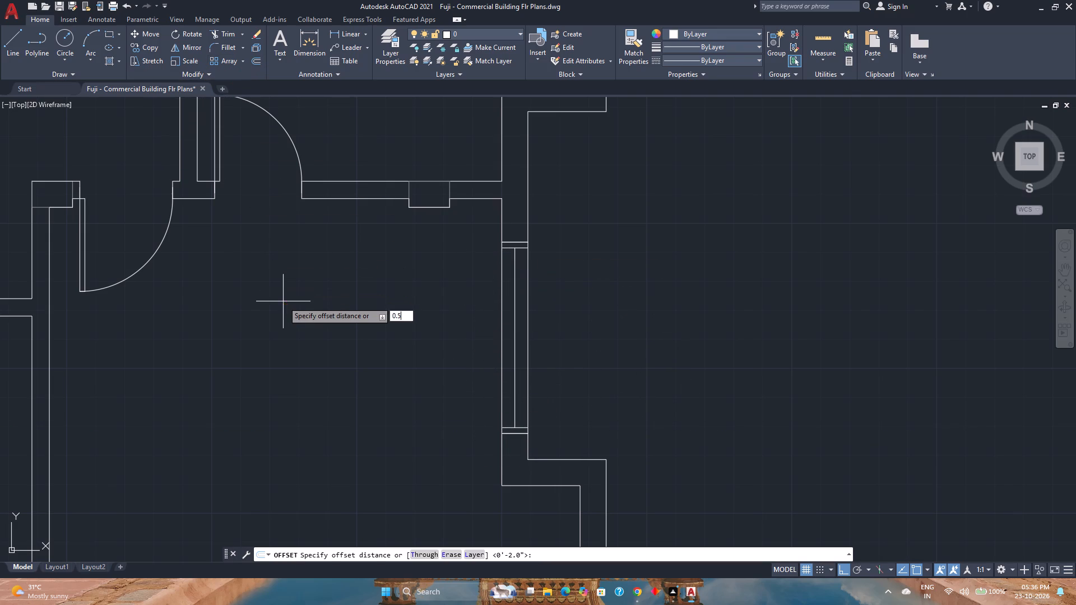
pyautogui.press('Return')
pyautogui.scroll(2, 498, 322)
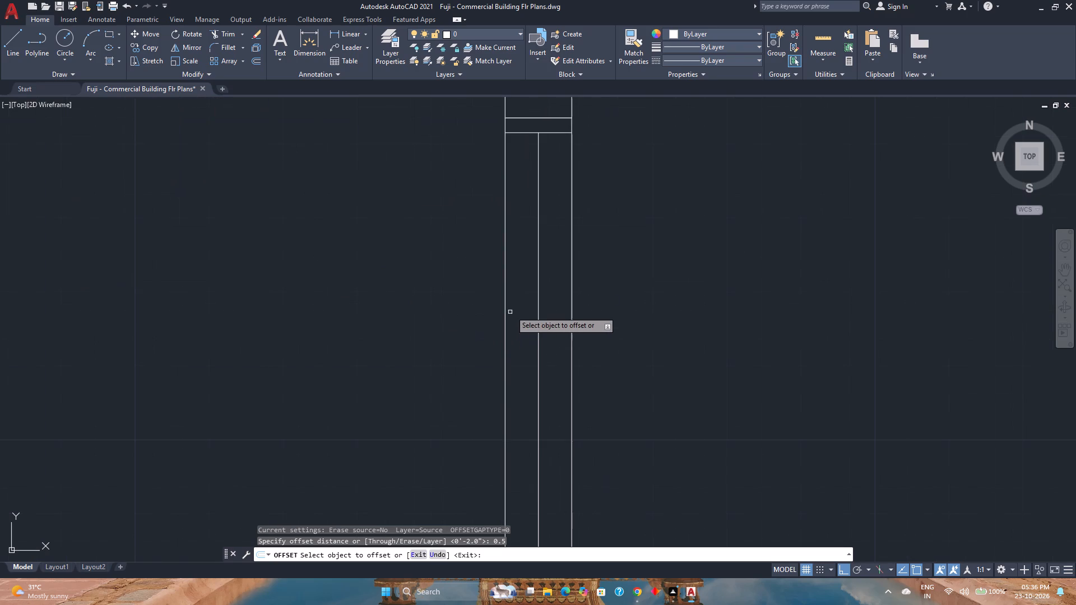
pyautogui.click(539, 284)
pyautogui.click(515, 284)
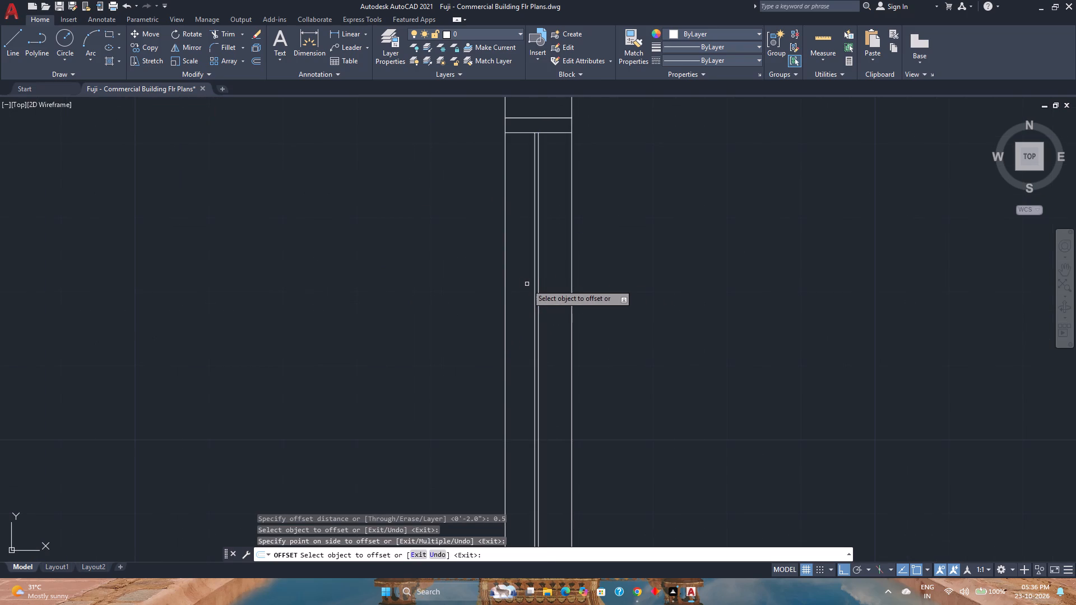
pyautogui.click(538, 278)
pyautogui.click(549, 276)
pyautogui.press('Escape')
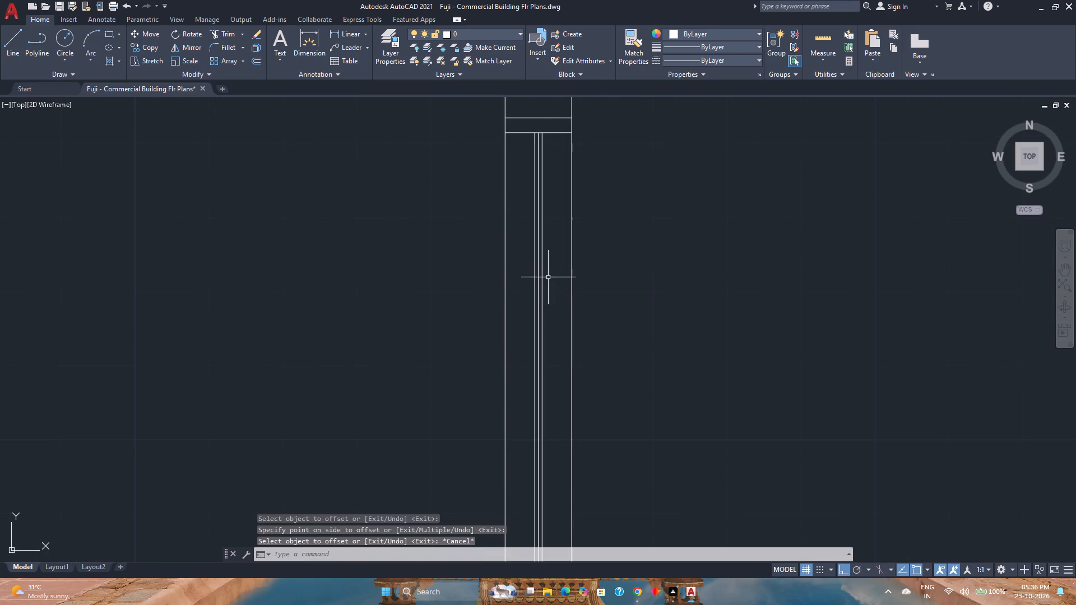
# Delete the original centre line between the two offset lines of the east wall window.
pyautogui.scroll(2, 541, 281)
pyautogui.click(532, 278)
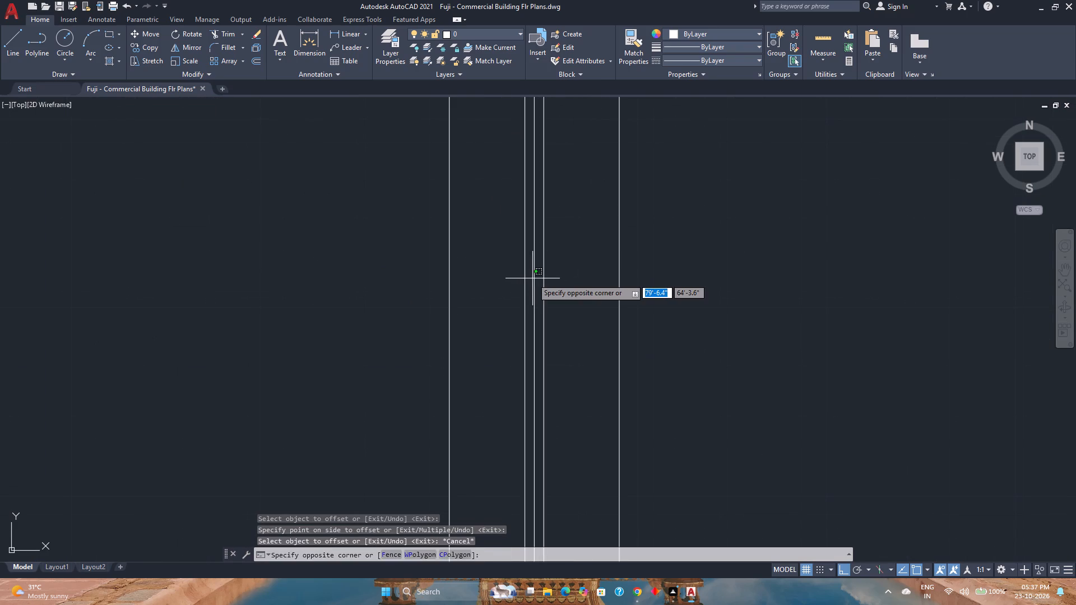
pyautogui.click(534, 278)
pyautogui.click(535, 276)
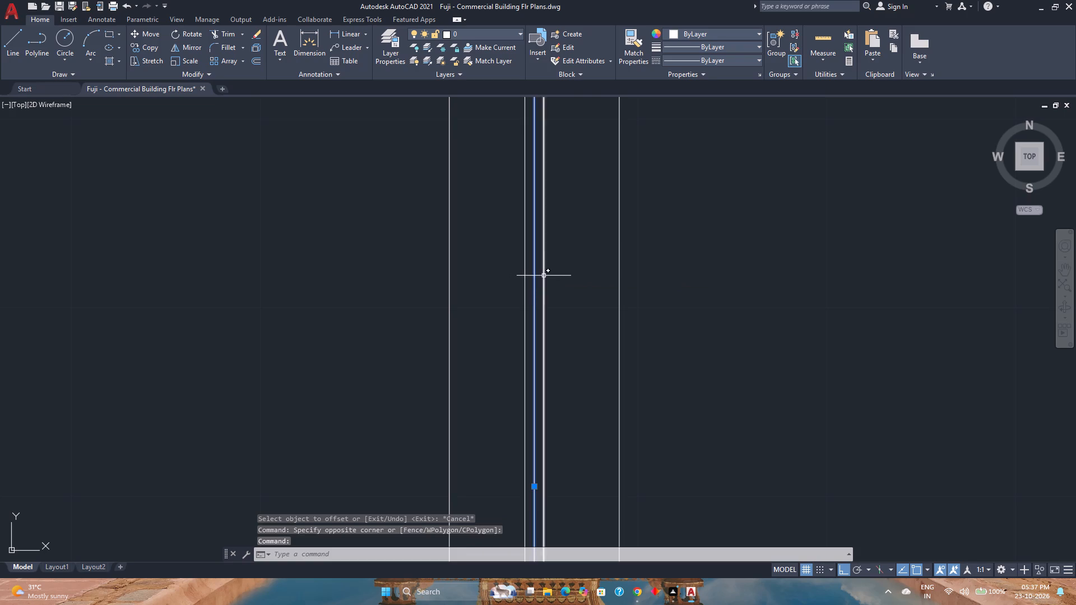
pyautogui.press('Delete')
# Group the outer rectangle, end lines and glass lines of the new east wall window.
pyautogui.scroll(-5, 544, 276)
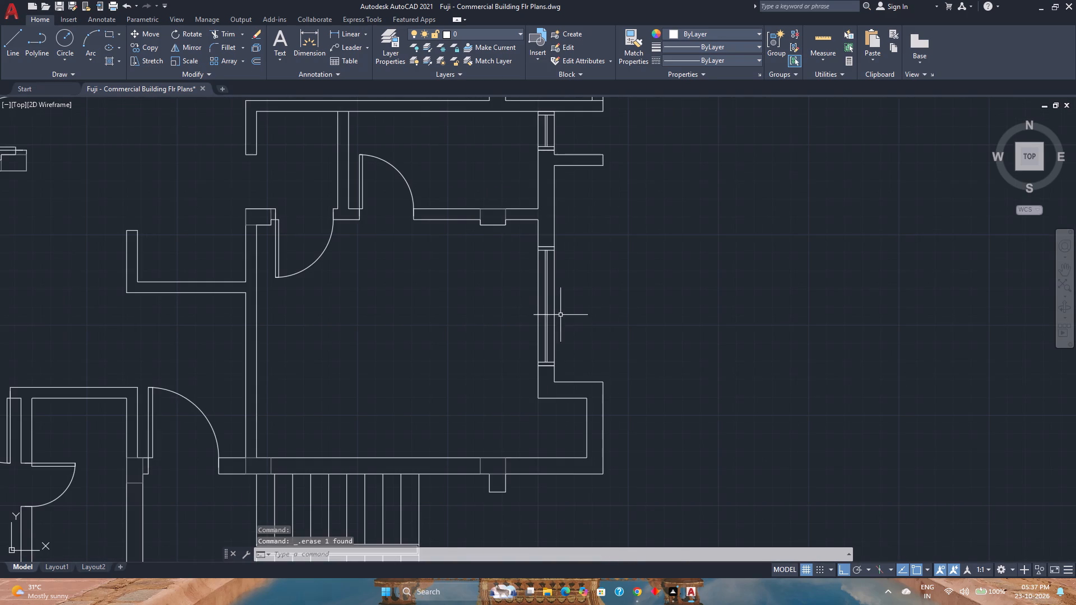
pyautogui.scroll(3, 545, 360)
pyautogui.click(591, 376)
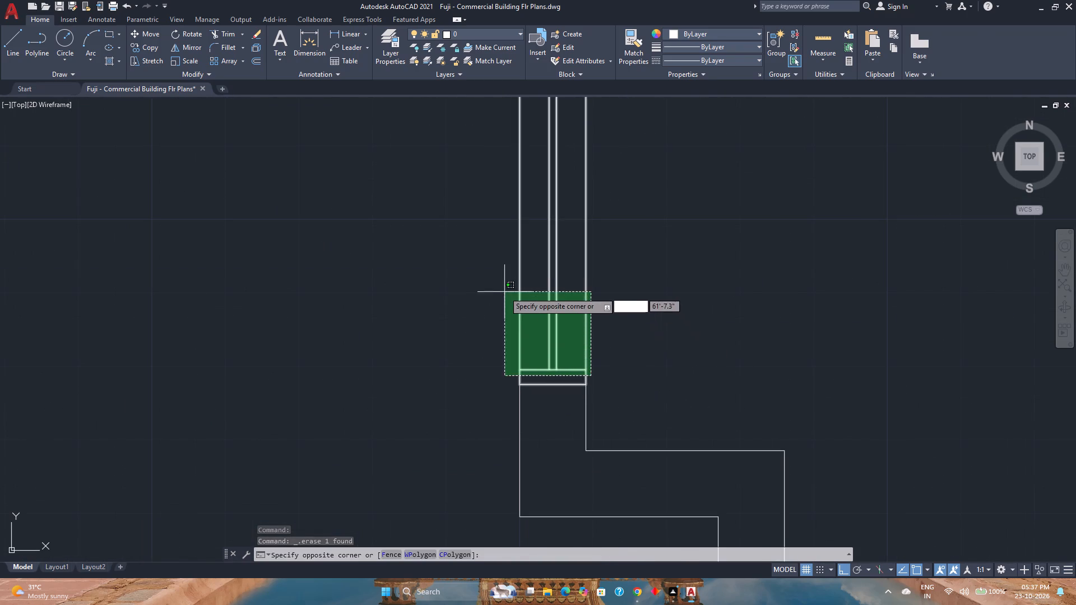
pyautogui.scroll(-3, 500, 285)
pyautogui.click(487, 193)
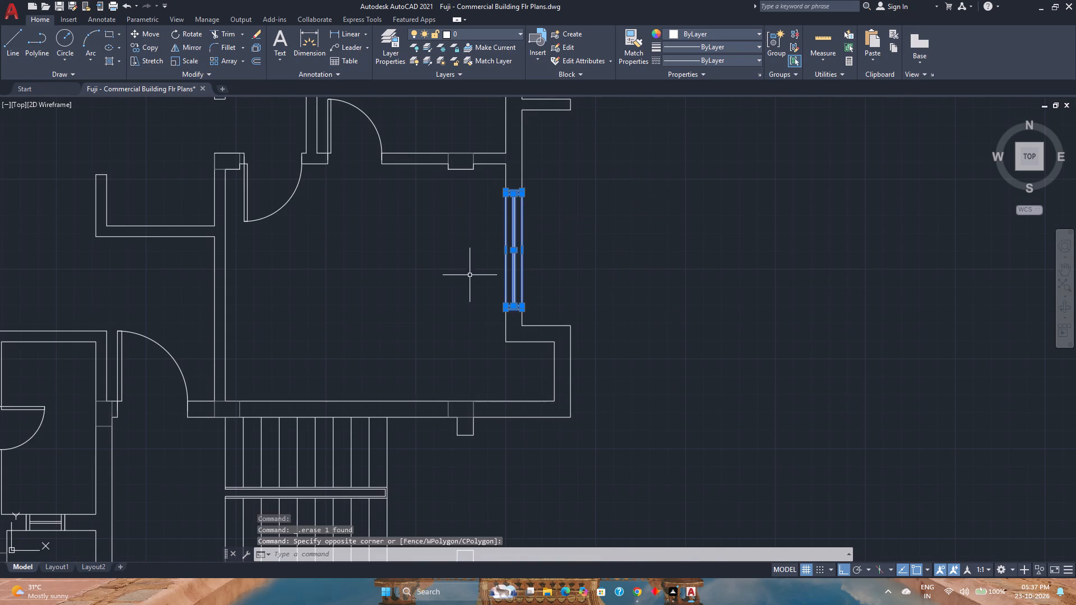
pyautogui.press('g')
pyautogui.press('Return')
# Examine the floor plan around the staircase and the small room south of it for remaining wall openings.
pyautogui.scroll(-2, 467, 275)
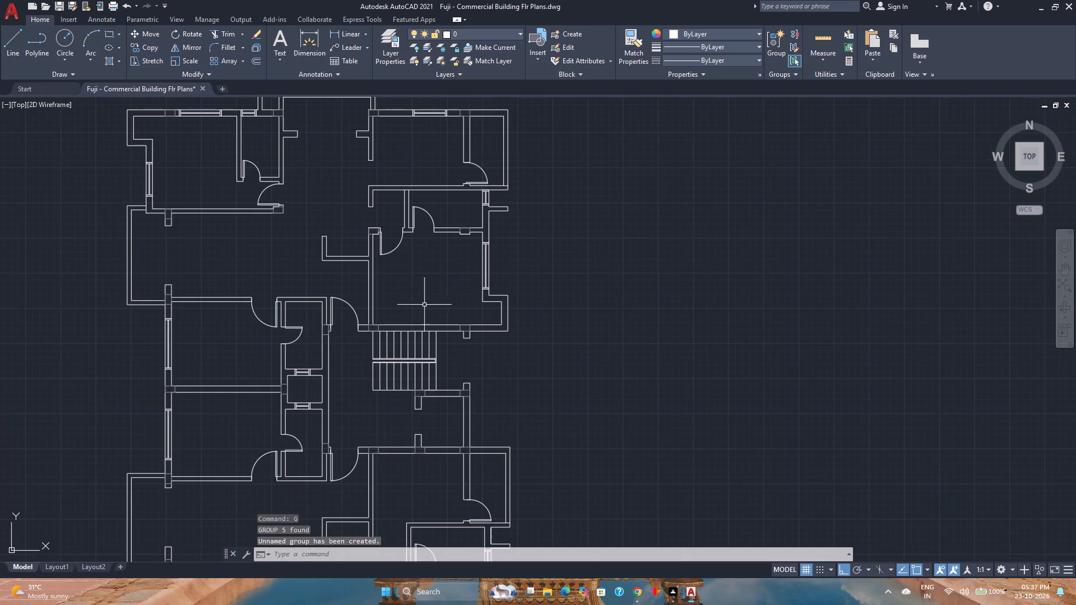
pyautogui.moveTo(414, 308); pyautogui.dragTo(568, 296, button='middle')
pyautogui.middleClick(568, 296)
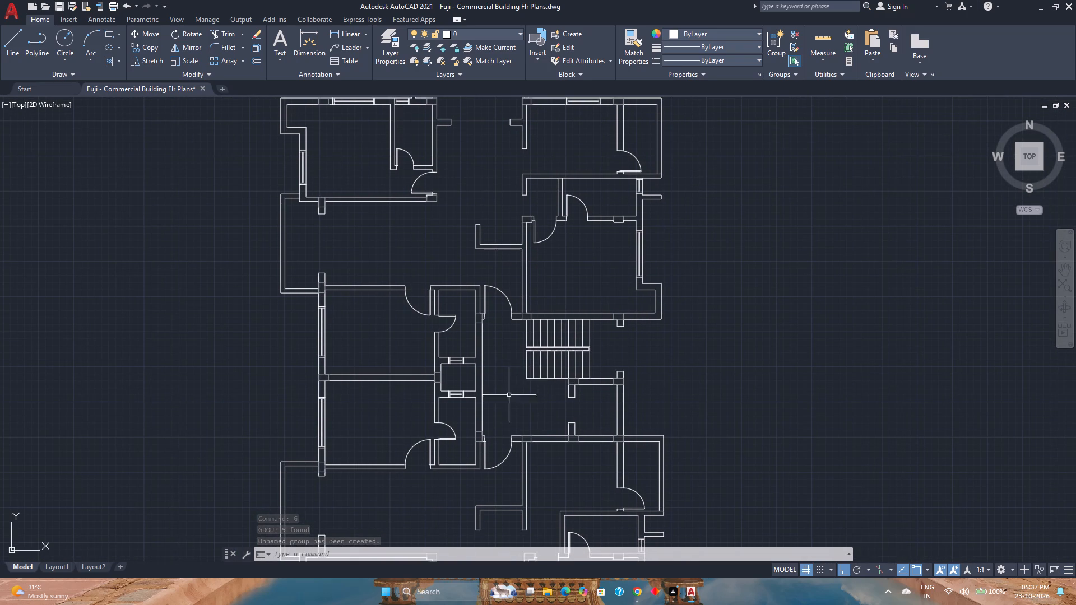
pyautogui.scroll(-1, 578, 408)
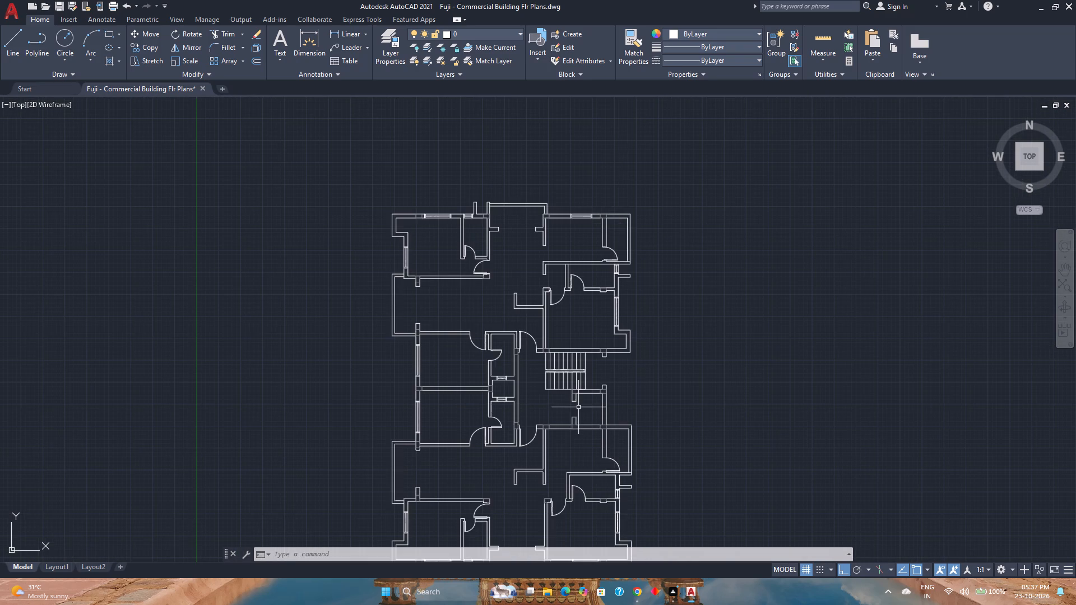
pyautogui.scroll(4, 578, 407)
pyautogui.scroll(-2, 550, 351)
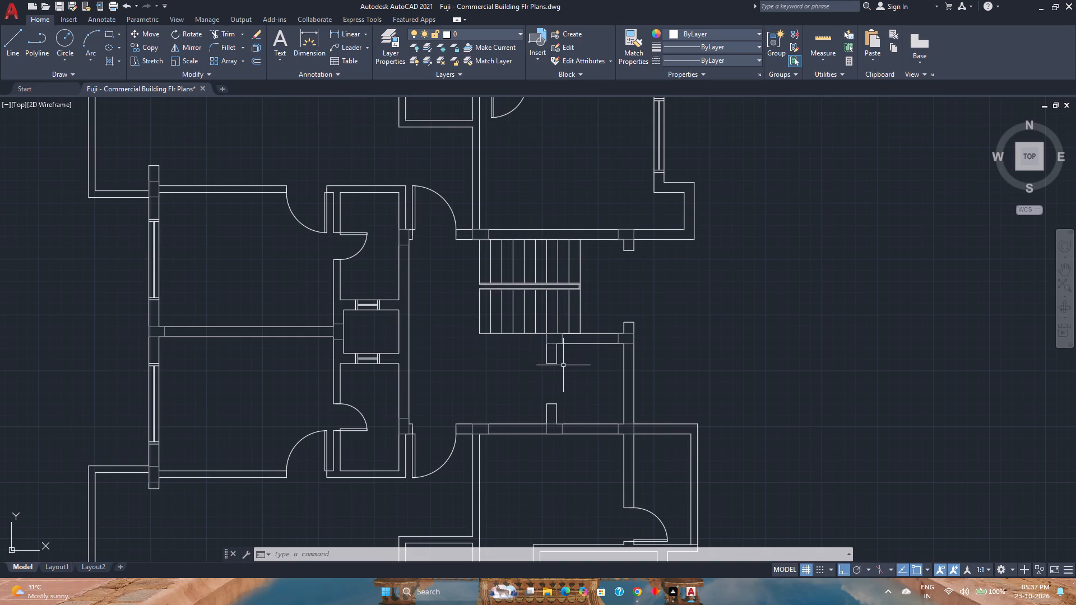
pyautogui.scroll(-2, 563, 365)
pyautogui.scroll(3, 563, 365)
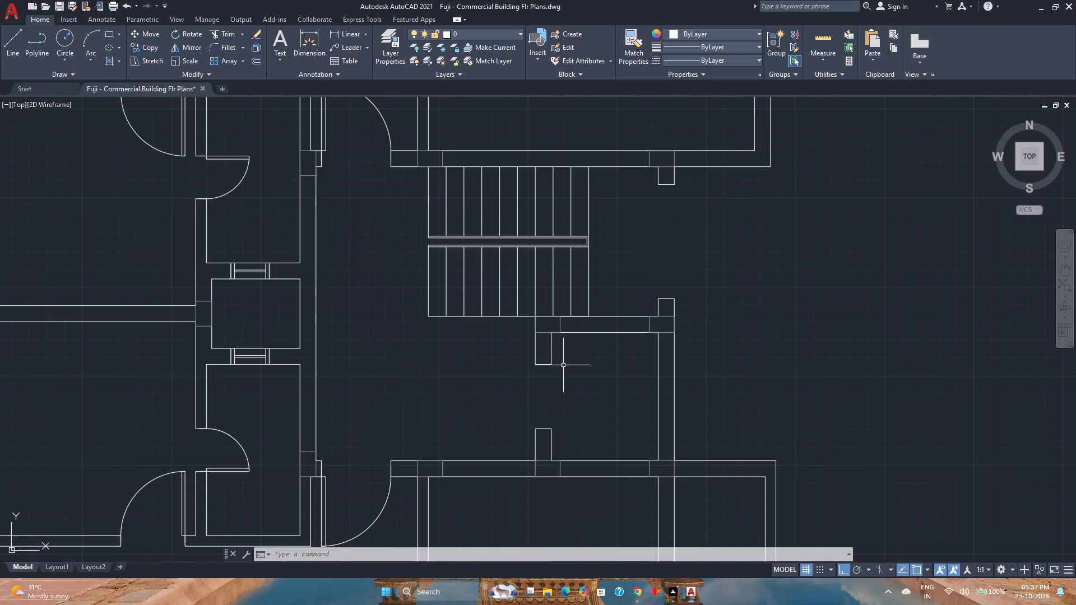
pyautogui.scroll(-2, 563, 365)
pyautogui.scroll(3, 563, 365)
pyautogui.scroll(-3, 563, 365)
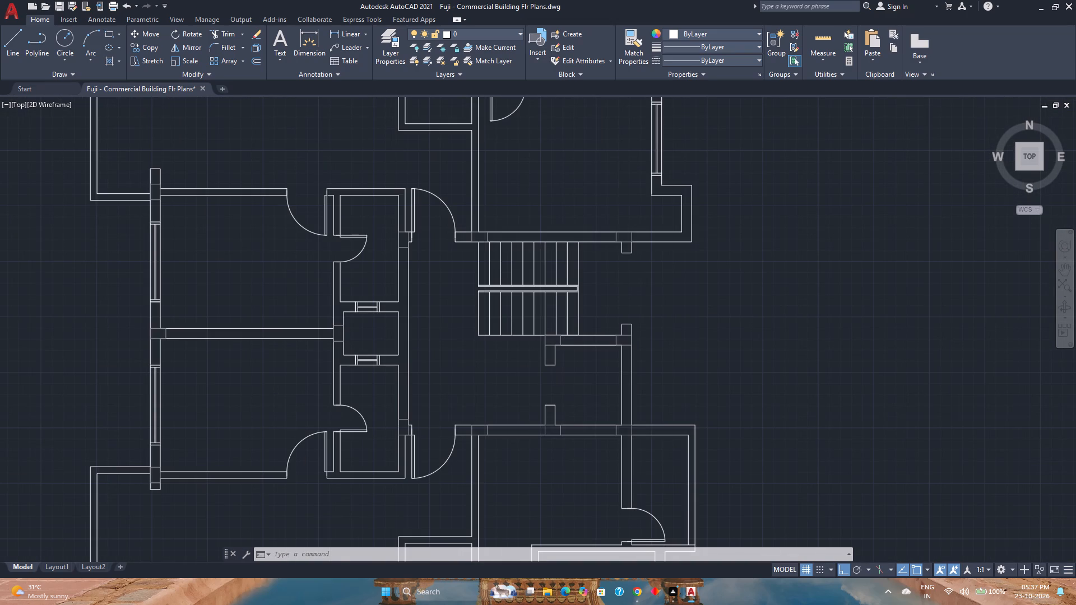
pyautogui.scroll(2, 563, 365)
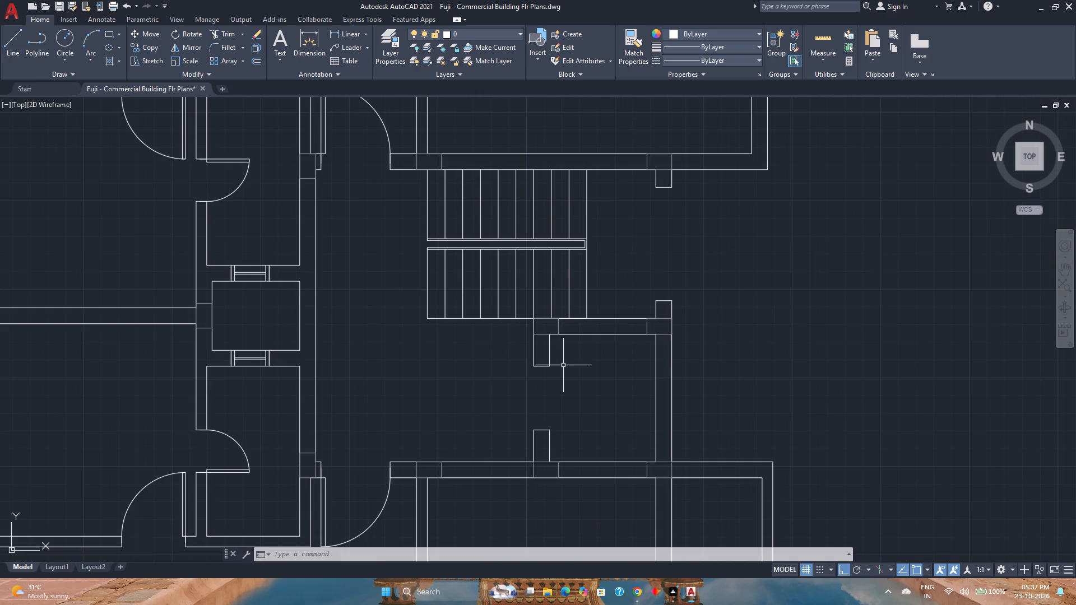
pyautogui.scroll(1, 563, 365)
pyautogui.scroll(-1, 563, 365)
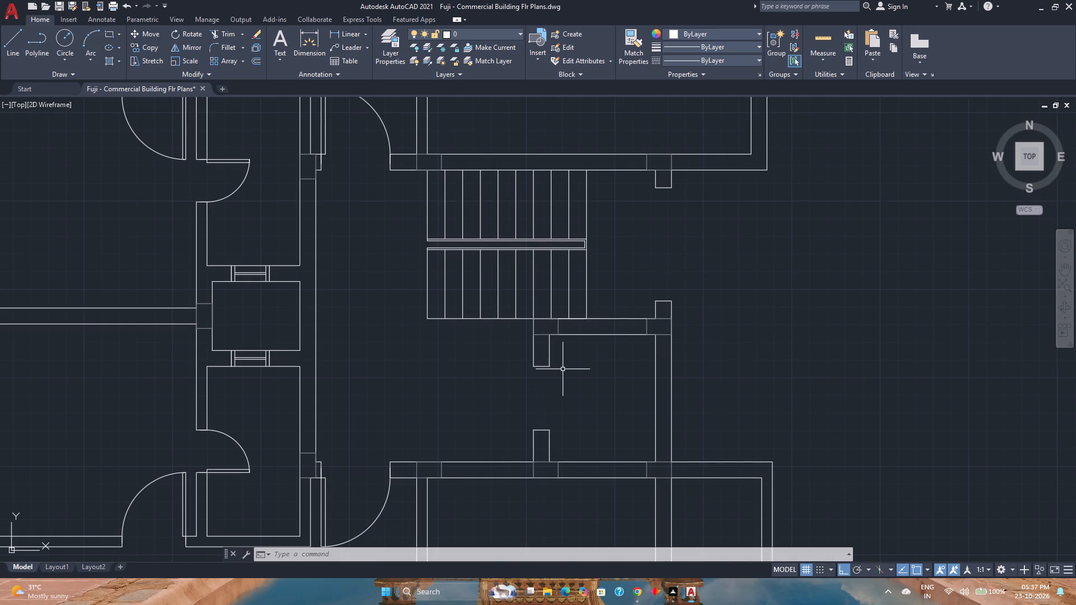
pyautogui.scroll(2, 546, 397)
pyautogui.scroll(-4, 546, 397)
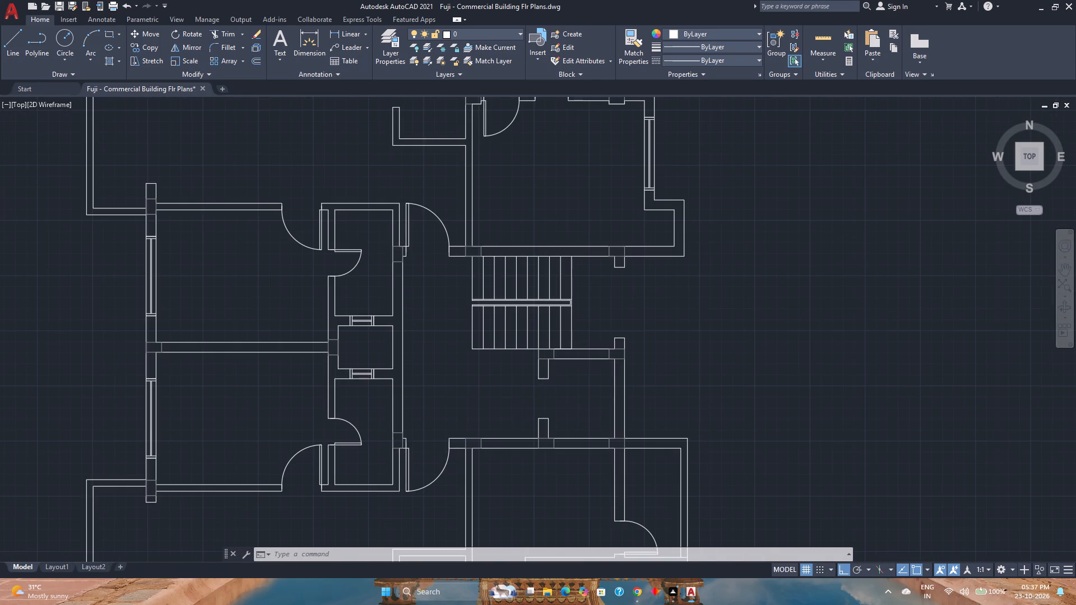
pyautogui.moveTo(544, 397); pyautogui.dragTo(583, 356, button='middle')
pyautogui.scroll(-1, 585, 356)
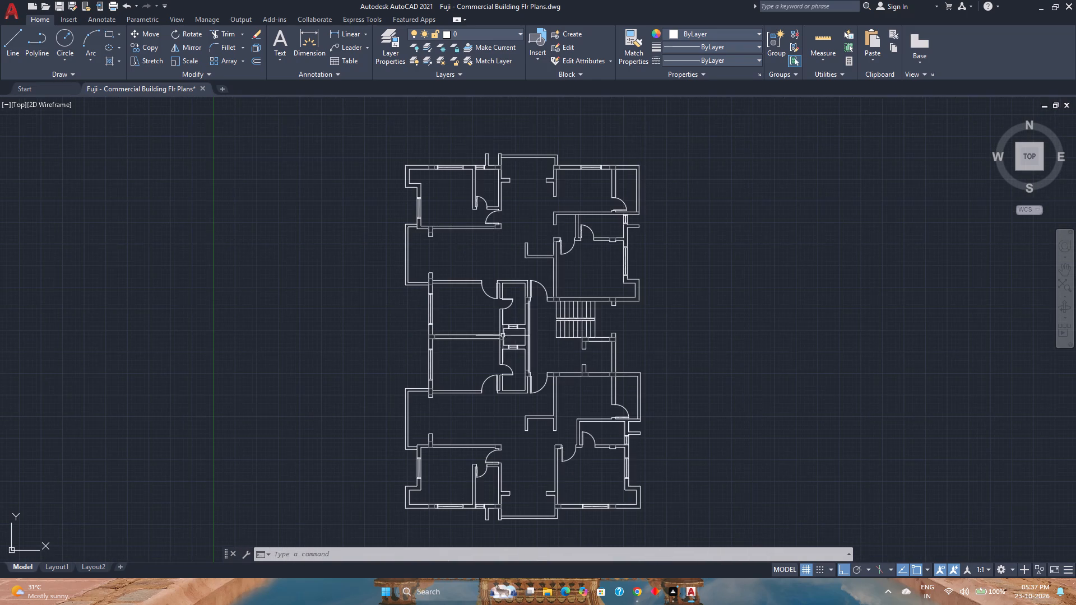
# Draw a 3' long rectangle corner to corner across the west wall opening of the small room south of the staircase.
pyautogui.click(113, 37)
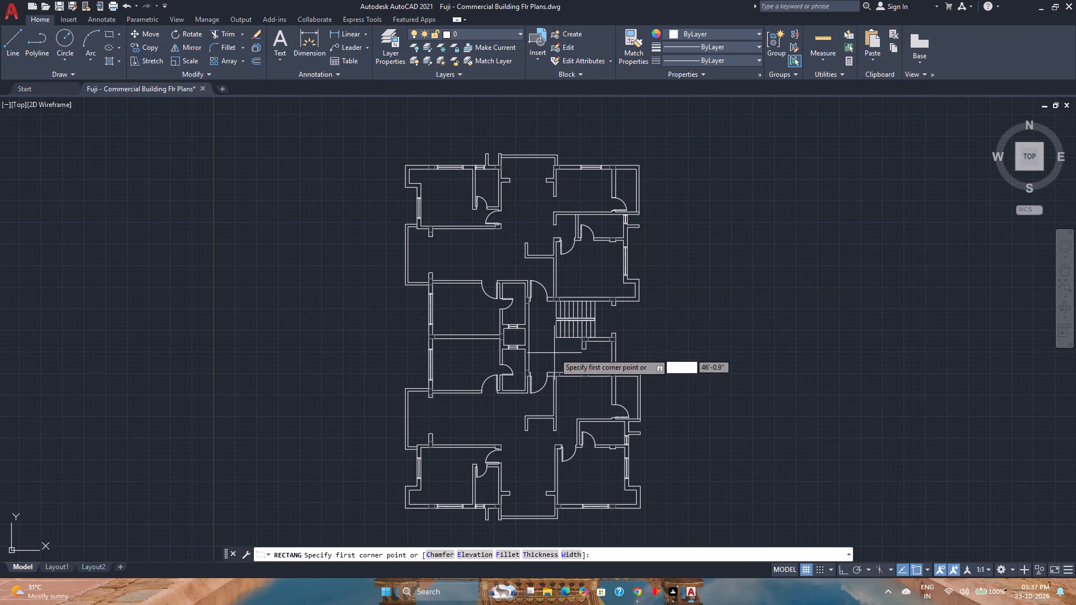
pyautogui.scroll(4, 556, 353)
pyautogui.moveTo(629, 355); pyautogui.dragTo(470, 365, button='middle')
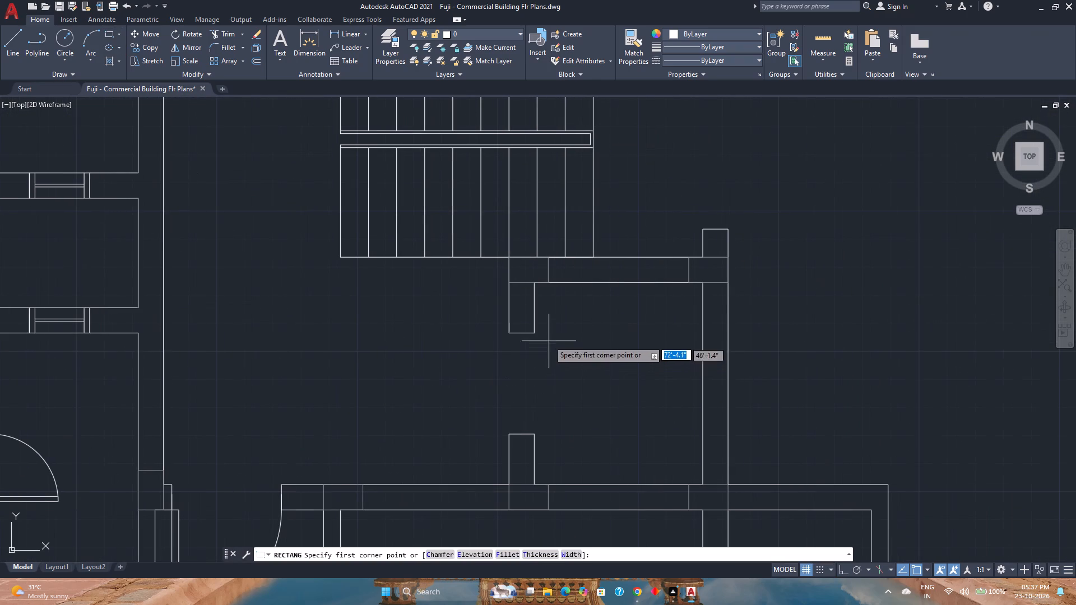
pyautogui.click(508, 337)
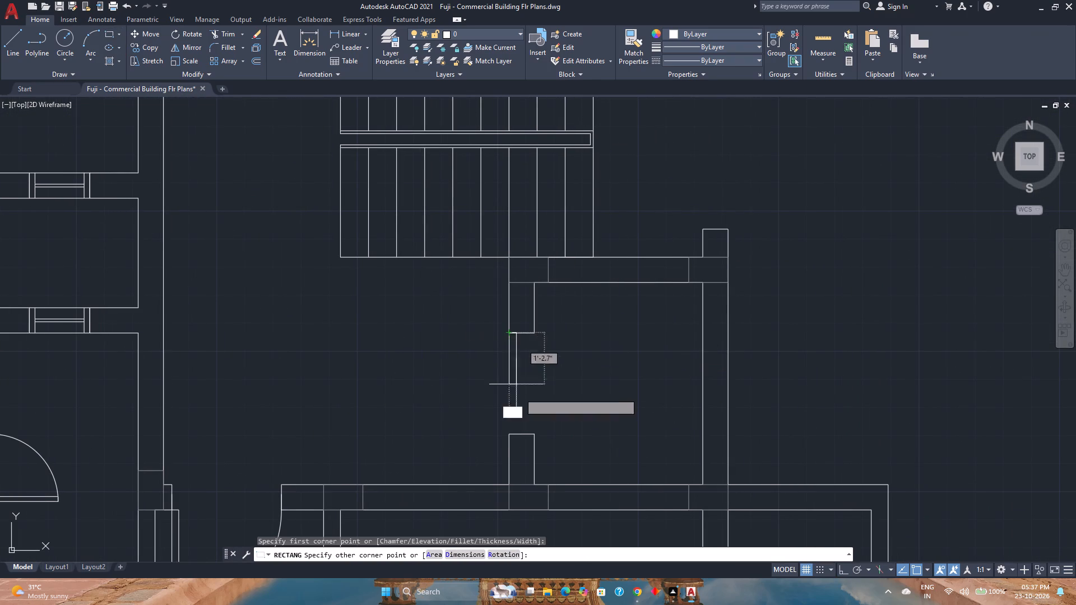
pyautogui.click(536, 432)
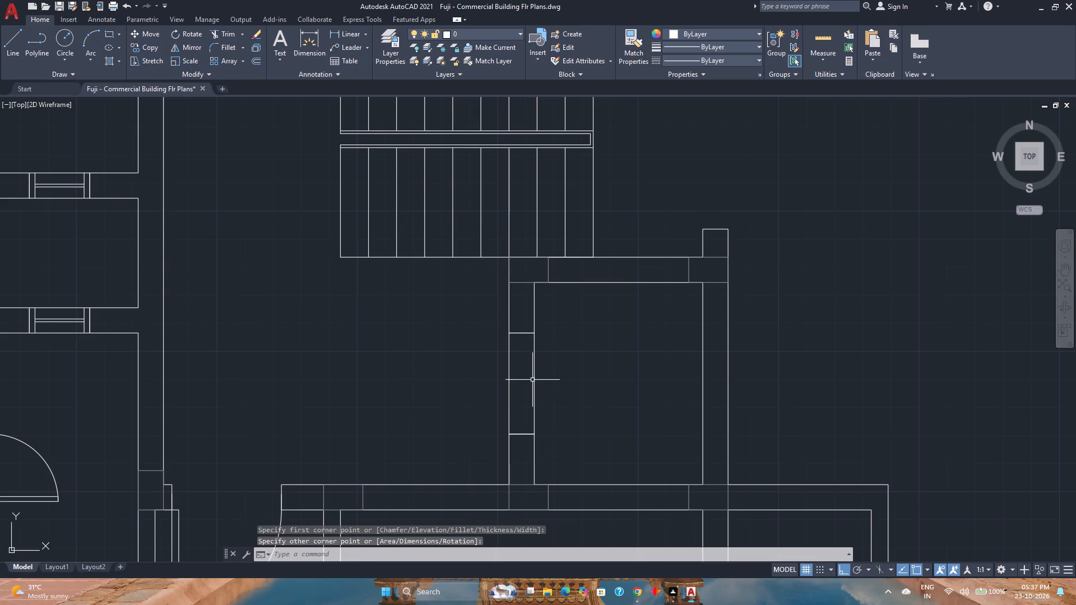
# Draw a 1" by 1'6" upright rectangle in the open space west of the small room as a sliding window panel.
pyautogui.click(106, 38)
pyautogui.click(412, 406)
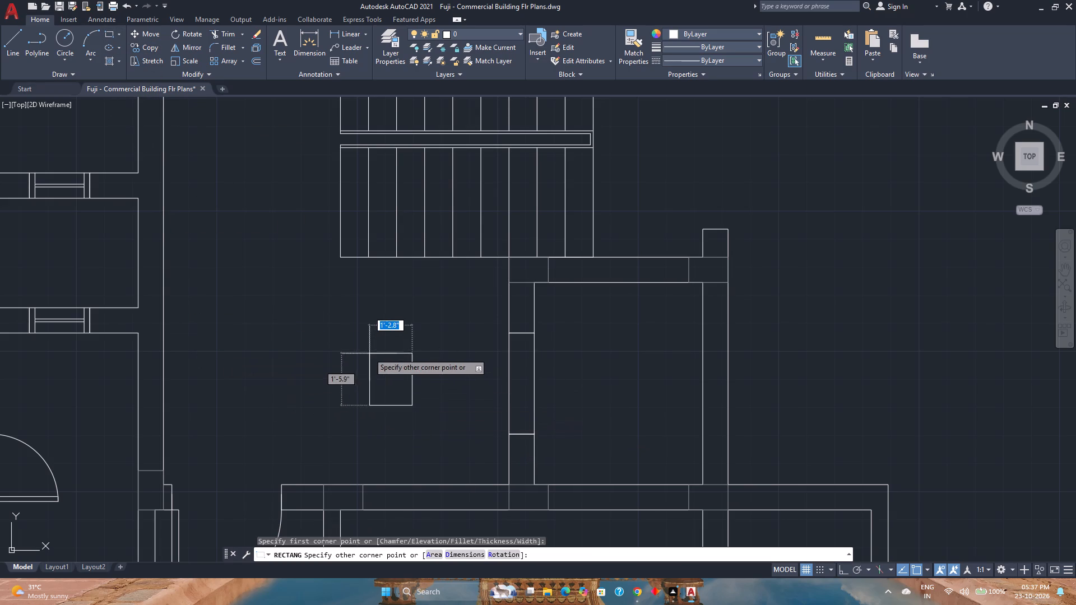
pyautogui.write("2'")
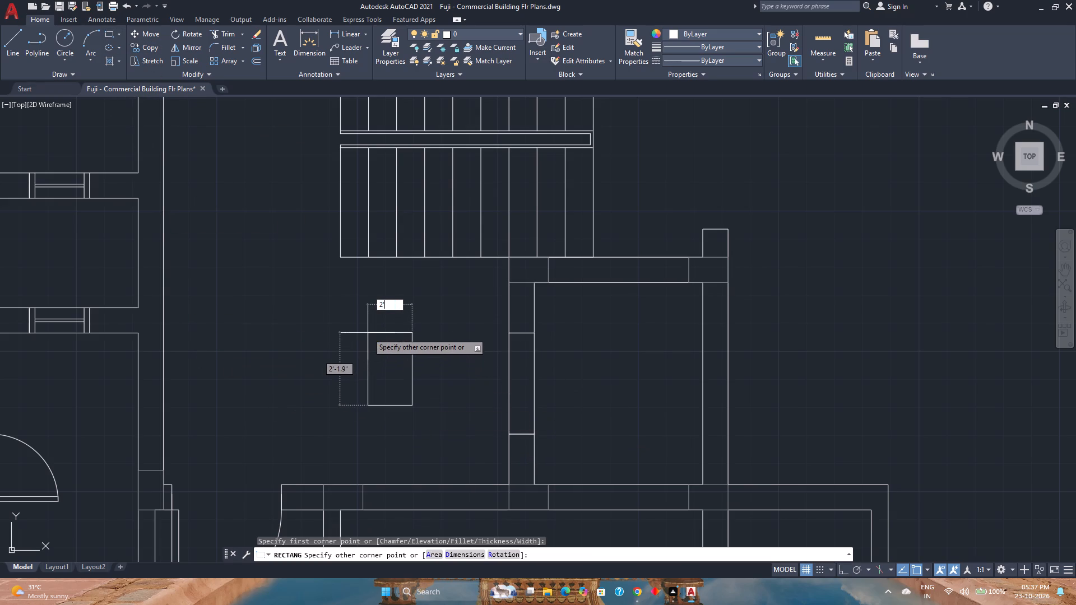
pyautogui.press('BackSpace')
pyautogui.press('BackSpace')
pyautogui.press('BackSpace')
pyautogui.write("1'")
pyautogui.press('BackSpace')
pyautogui.press('BackSpace')
pyautogui.press('1')
pyautogui.write(",1'6")
pyautogui.hotkey('shift', '"')
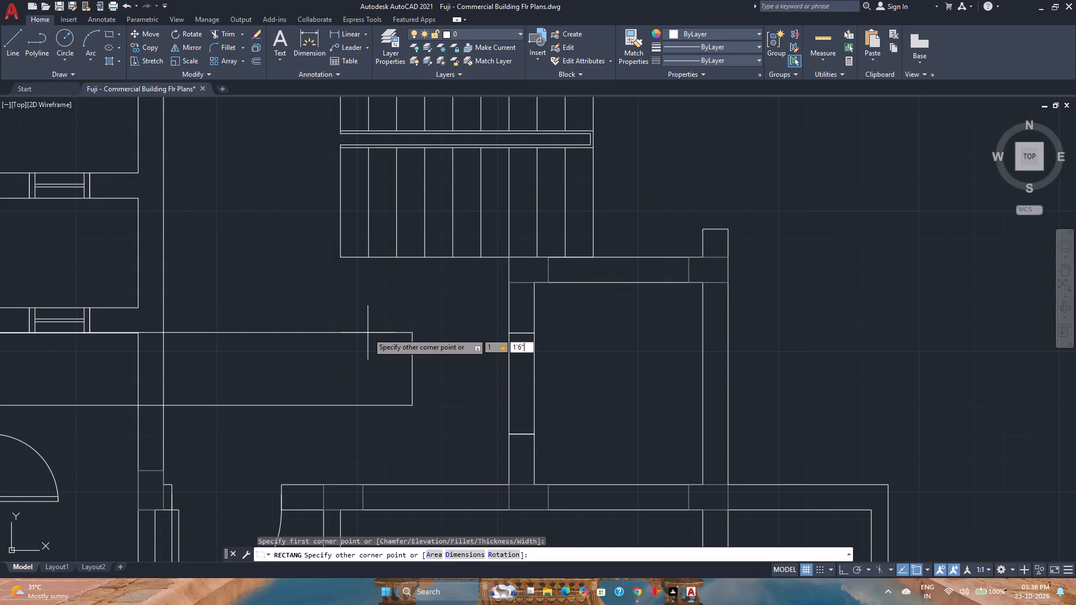
pyautogui.press('Return')
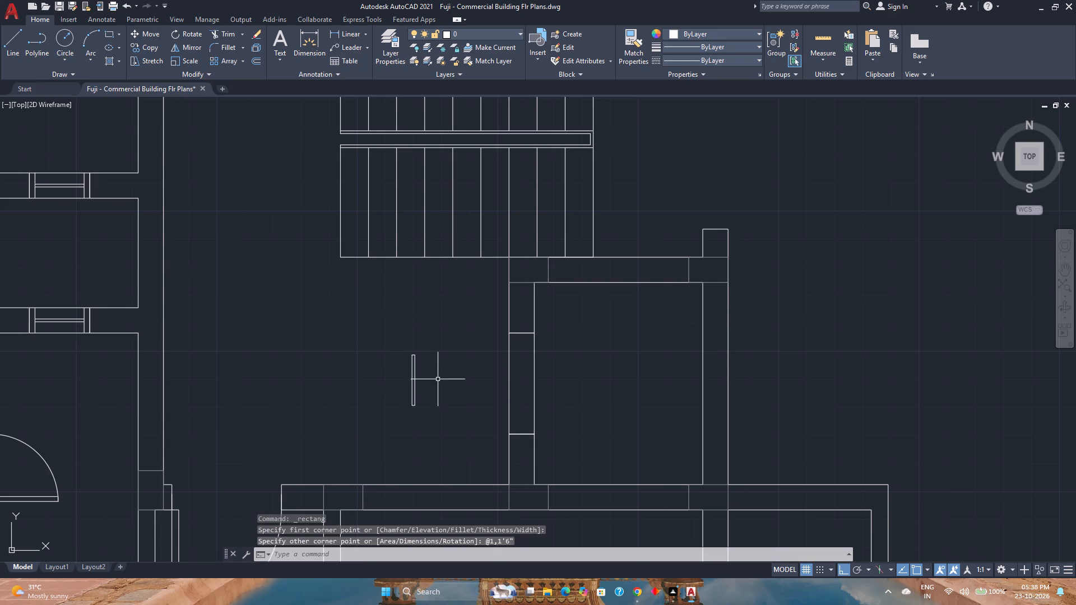
# Move the thin panel by its top midpoint to the midpoint of the window opening's north edge.
pyautogui.click(433, 380)
pyautogui.click(367, 371)
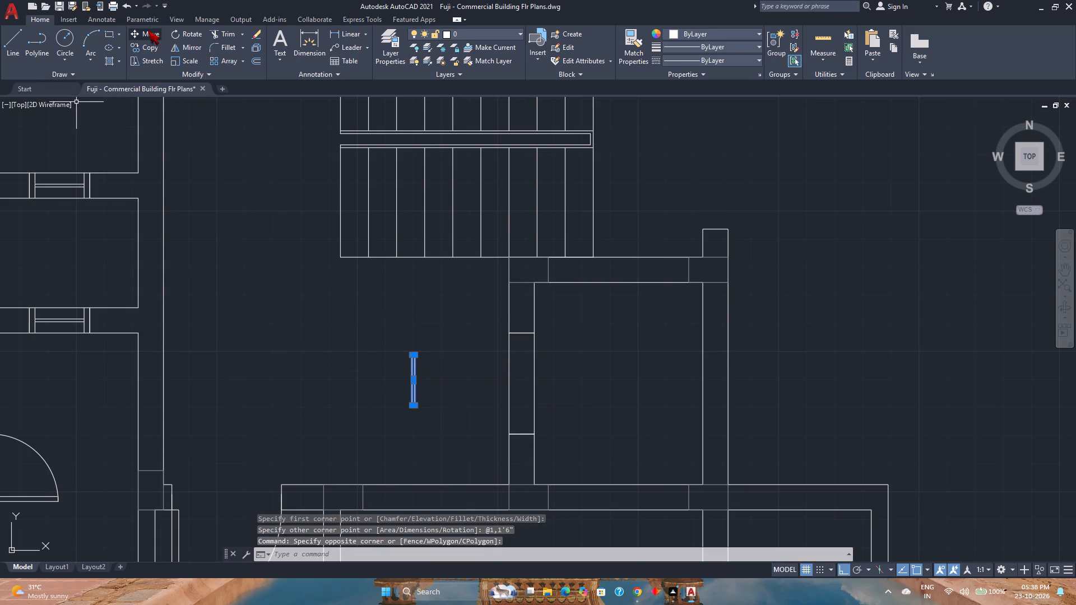
pyautogui.click(148, 30)
pyautogui.scroll(3, 386, 363)
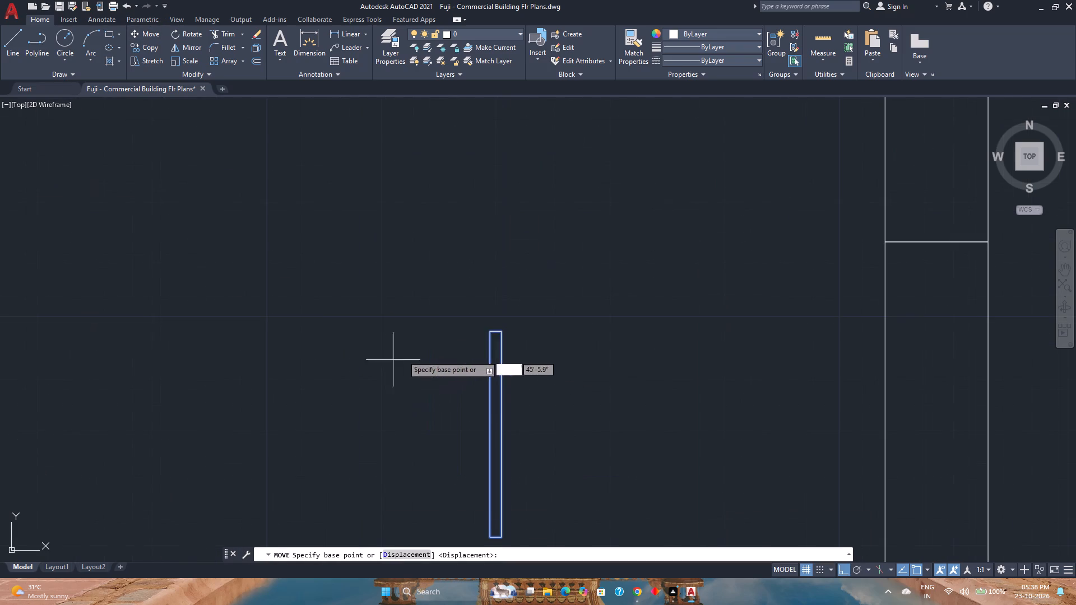
pyautogui.click(498, 332)
pyautogui.scroll(-4, 495, 332)
pyautogui.scroll(1, 555, 318)
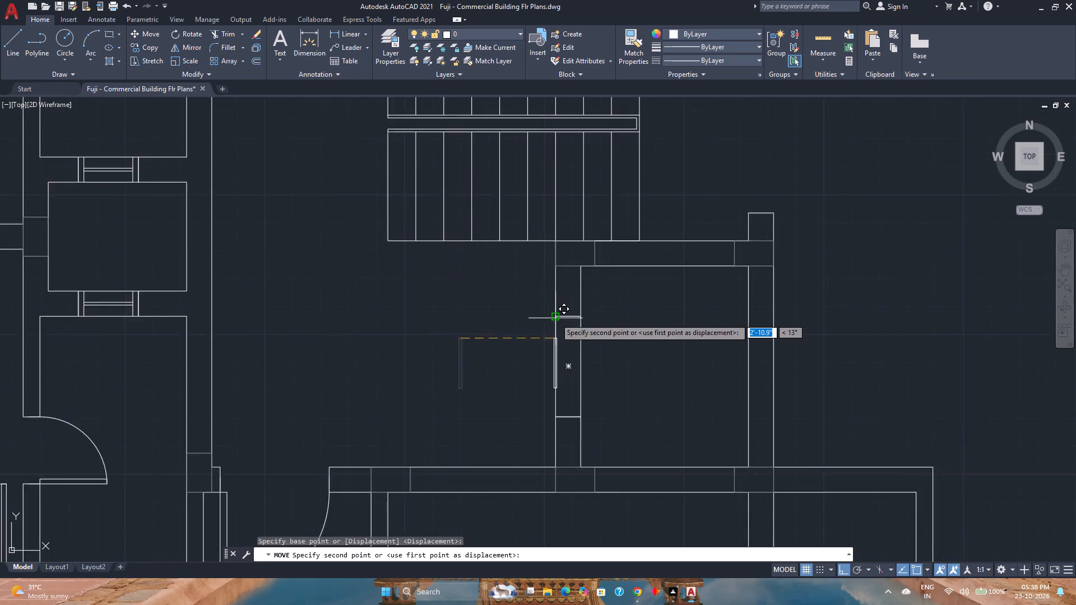
pyautogui.scroll(1, 556, 318)
pyautogui.click(573, 316)
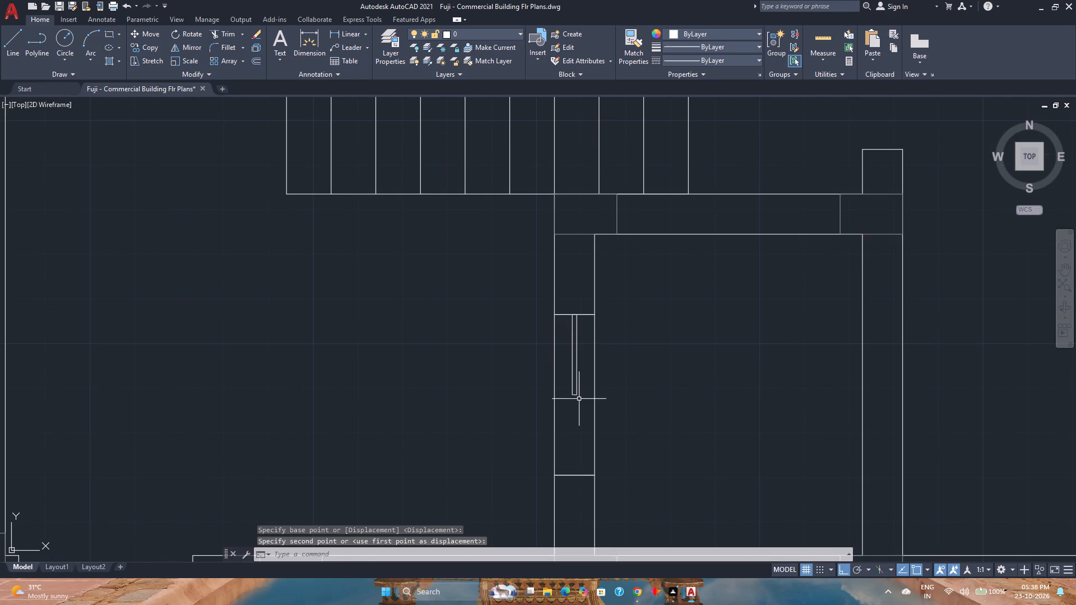
# Copy the thin panel from its top midpoint to its own lower-east corner, filling the south half of the opening.
pyautogui.click(579, 395)
pyautogui.click(572, 387)
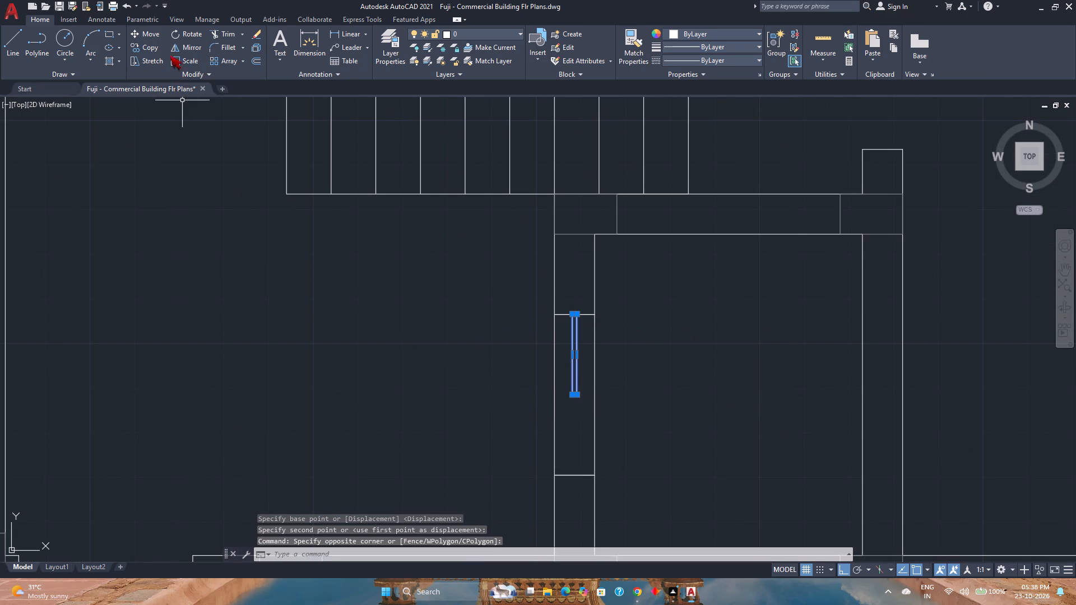
pyautogui.click(158, 51)
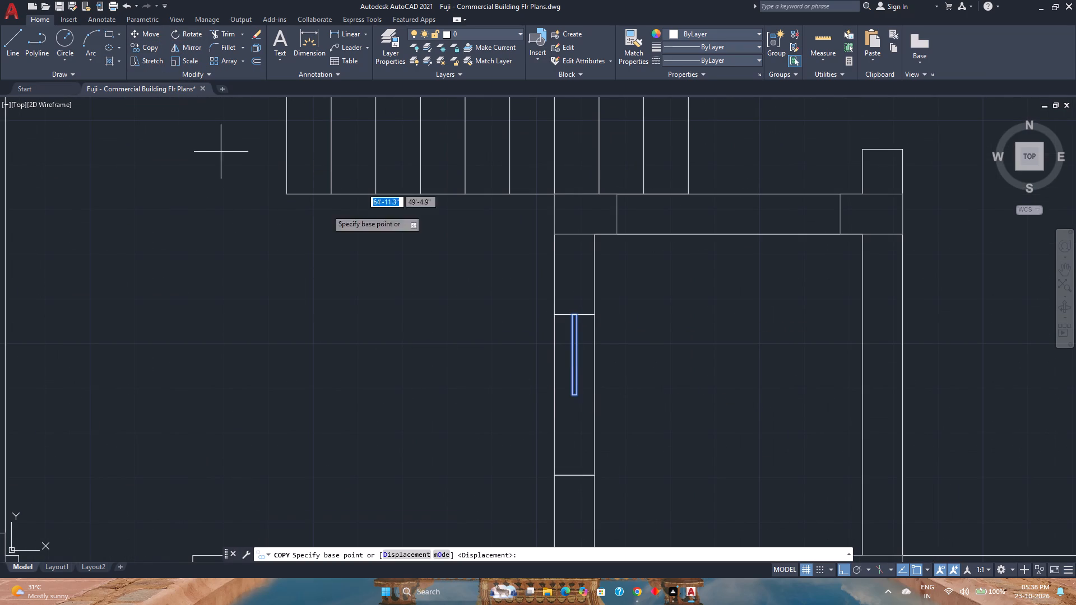
pyautogui.scroll(3, 560, 324)
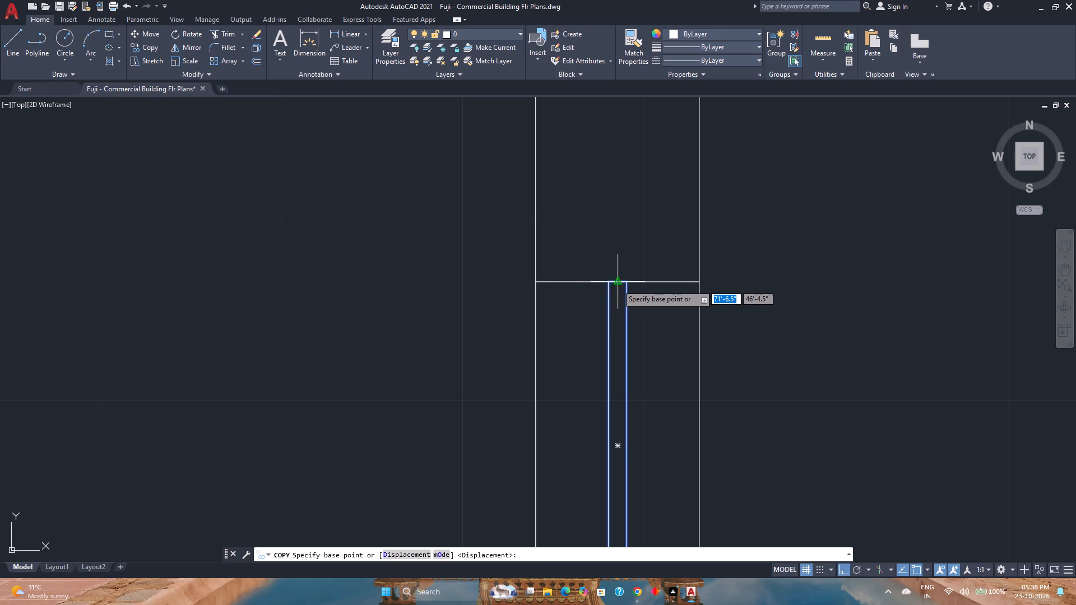
pyautogui.click(617, 285)
pyautogui.scroll(-3, 615, 284)
pyautogui.scroll(1, 619, 358)
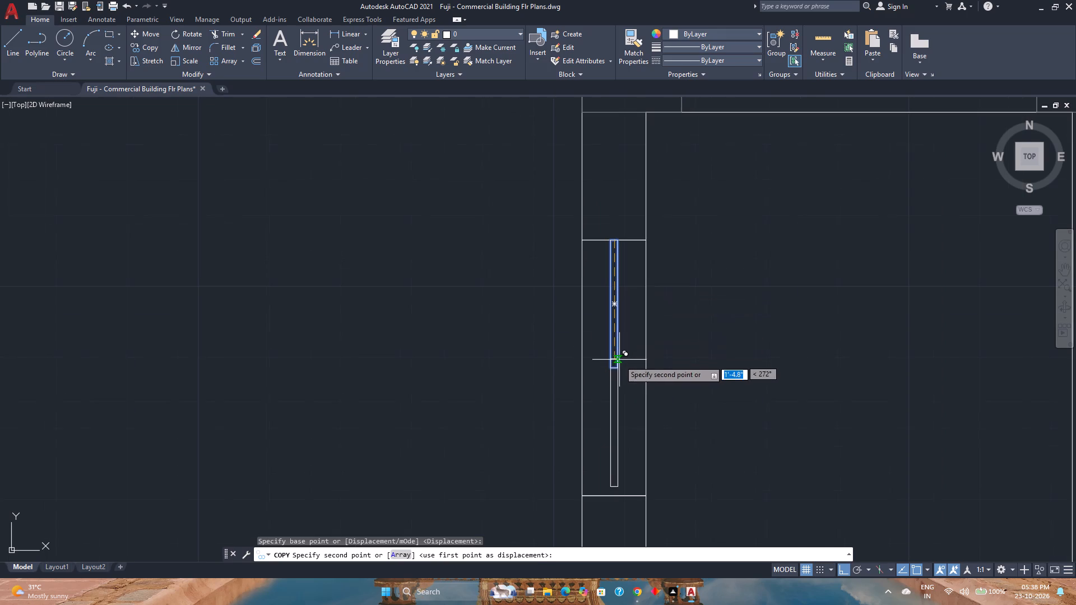
pyautogui.click(619, 369)
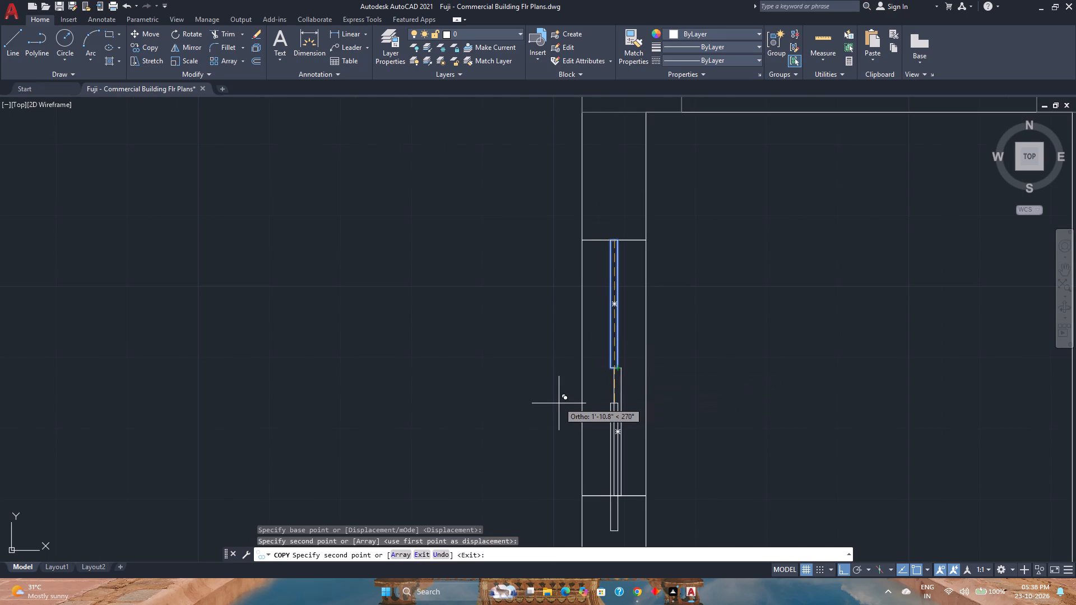
pyautogui.press('Escape')
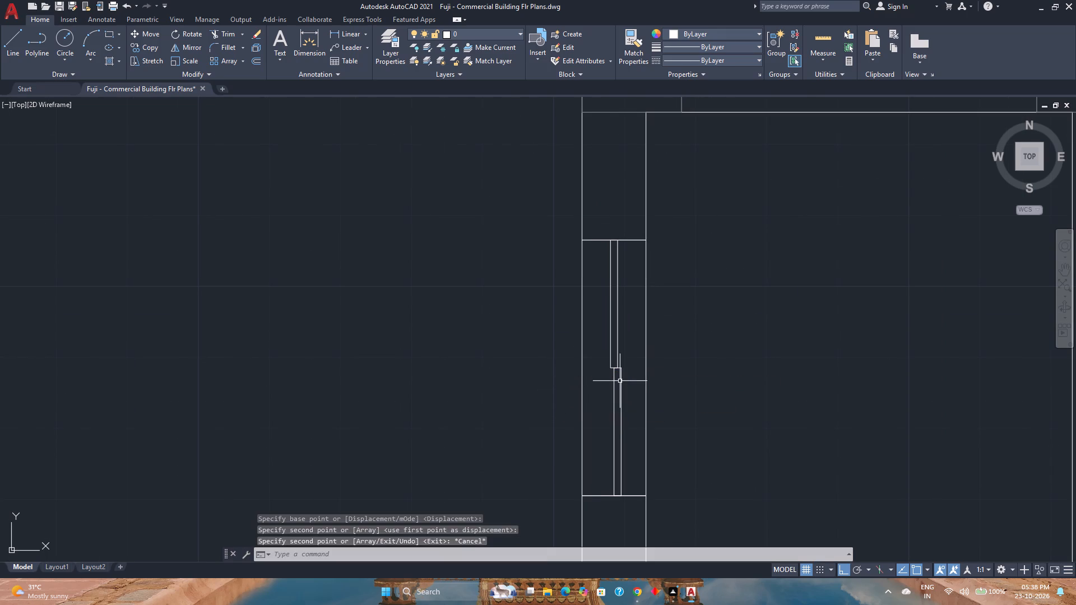
# Move the lower panel by its upper-west corner onto the upper panel's lower-east corner so the two panels are staggered.
pyautogui.click(620, 381)
pyautogui.click(152, 30)
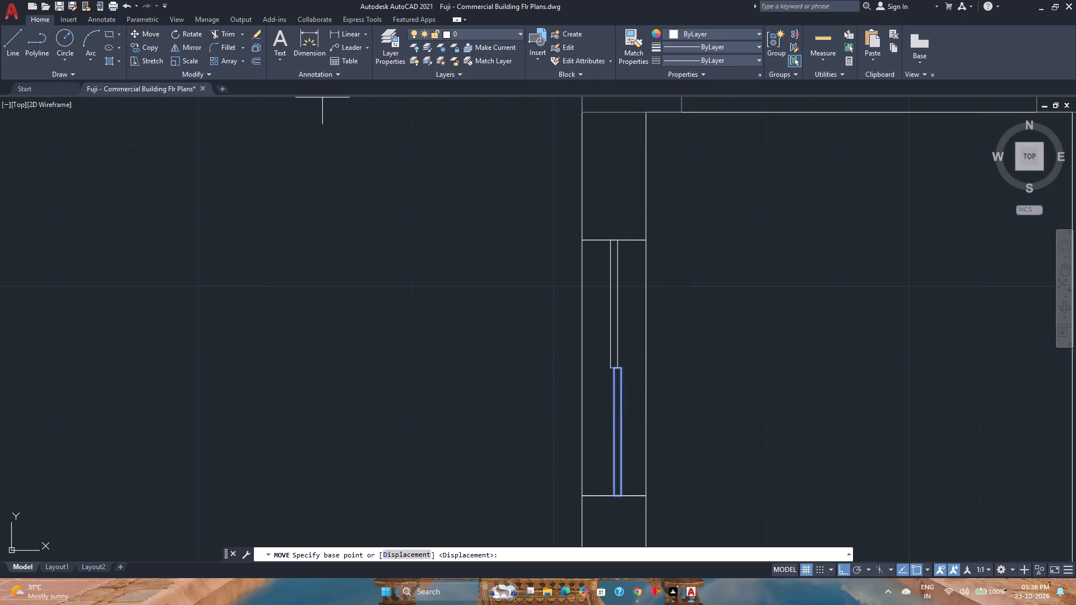
pyautogui.scroll(2, 638, 389)
pyautogui.scroll(1, 584, 355)
pyautogui.click(568, 327)
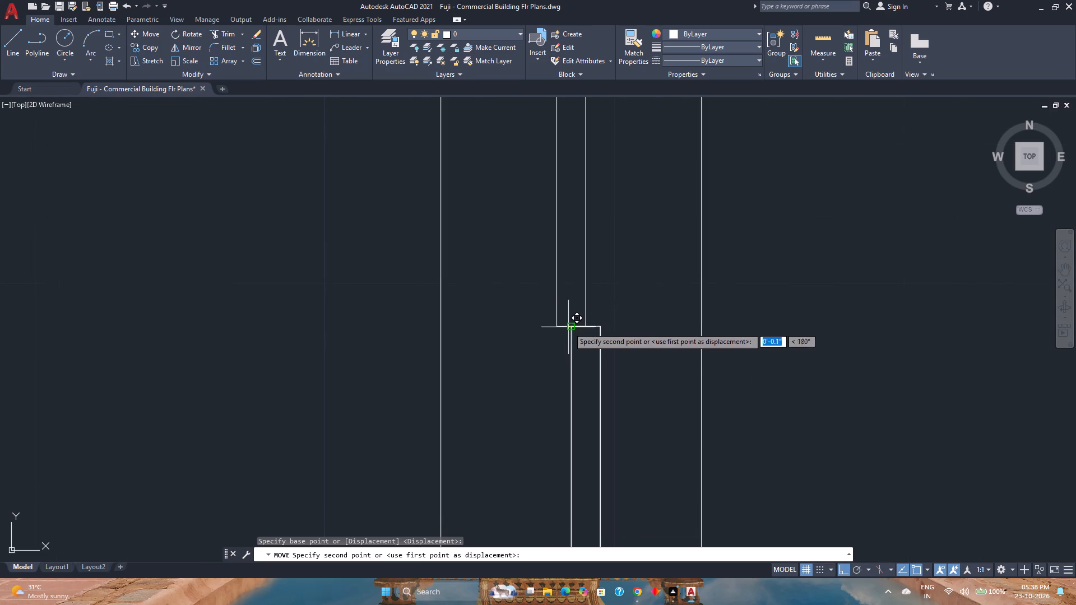
pyautogui.click(583, 328)
# Group the outer rectangle and both sliding panels of the small room's west wall window.
pyautogui.scroll(-4, 583, 328)
pyautogui.scroll(-2, 491, 395)
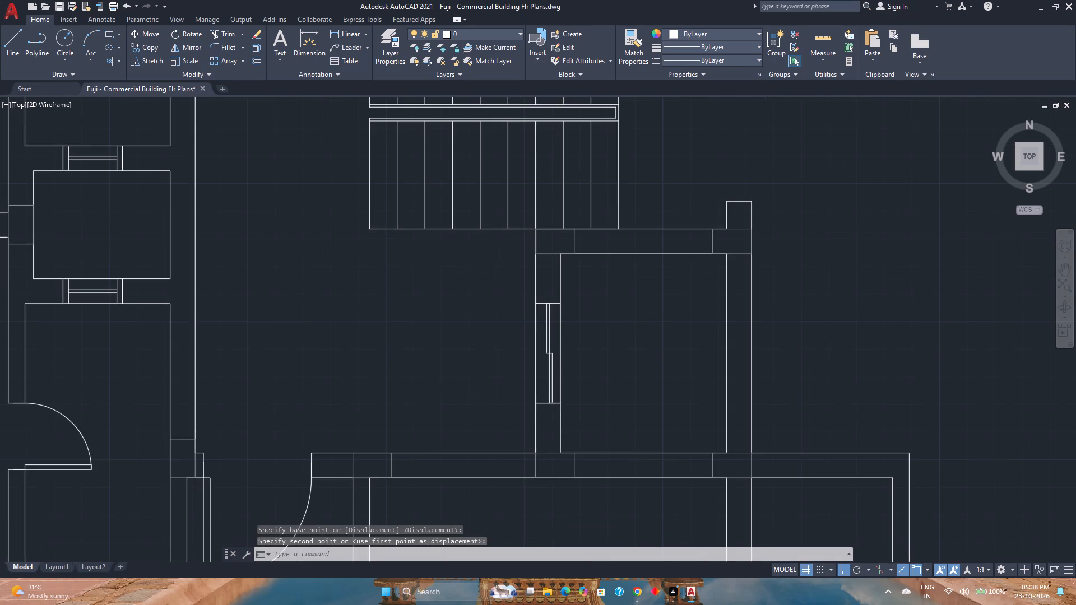
pyautogui.moveTo(491, 395); pyautogui.dragTo(508, 396, button='middle')
pyautogui.click(554, 395)
pyautogui.click(512, 369)
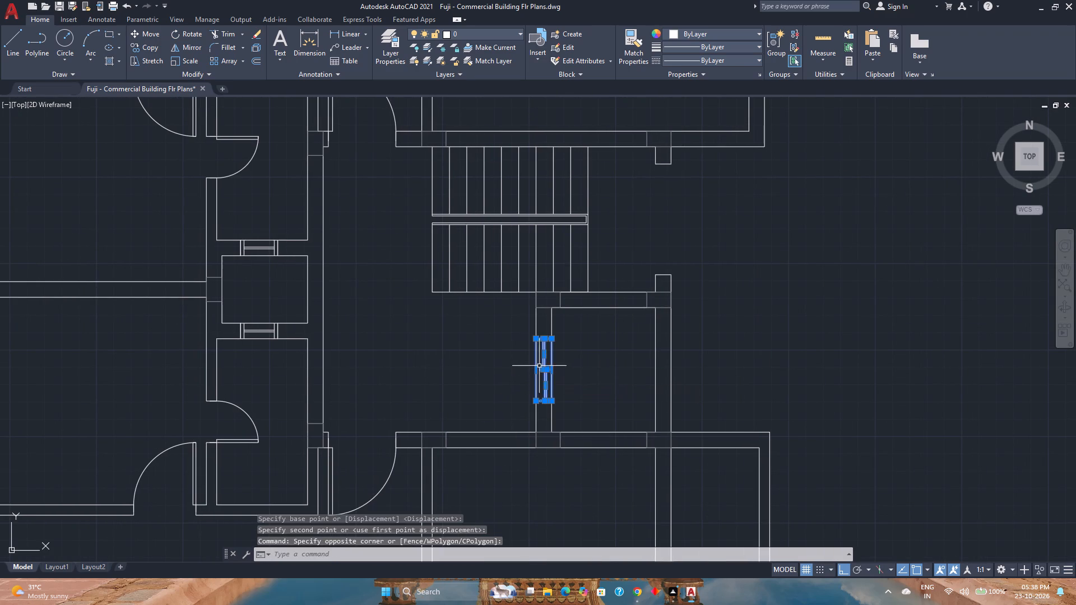
pyautogui.press('g')
pyautogui.press('Return')
# Save the floor plan drawing.
pyautogui.scroll(-2, 488, 365)
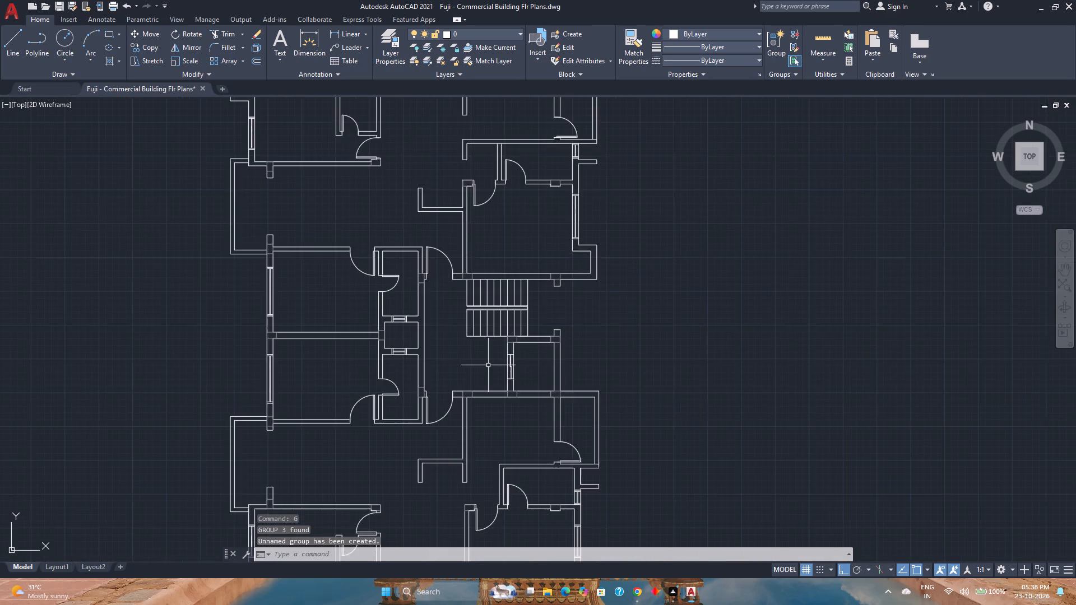
pyautogui.scroll(-1, 488, 365)
pyautogui.moveTo(467, 352); pyautogui.dragTo(528, 331, button='middle')
pyautogui.moveTo(530, 331); pyautogui.dragTo(539, 327, button='middle')
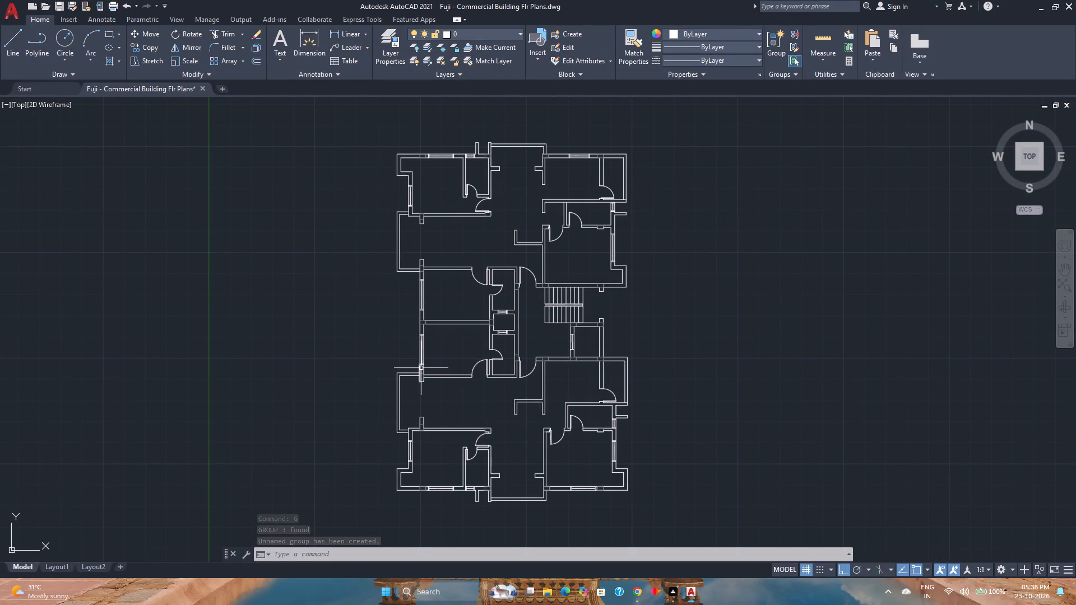
pyautogui.hotkey('ctrl', 's')
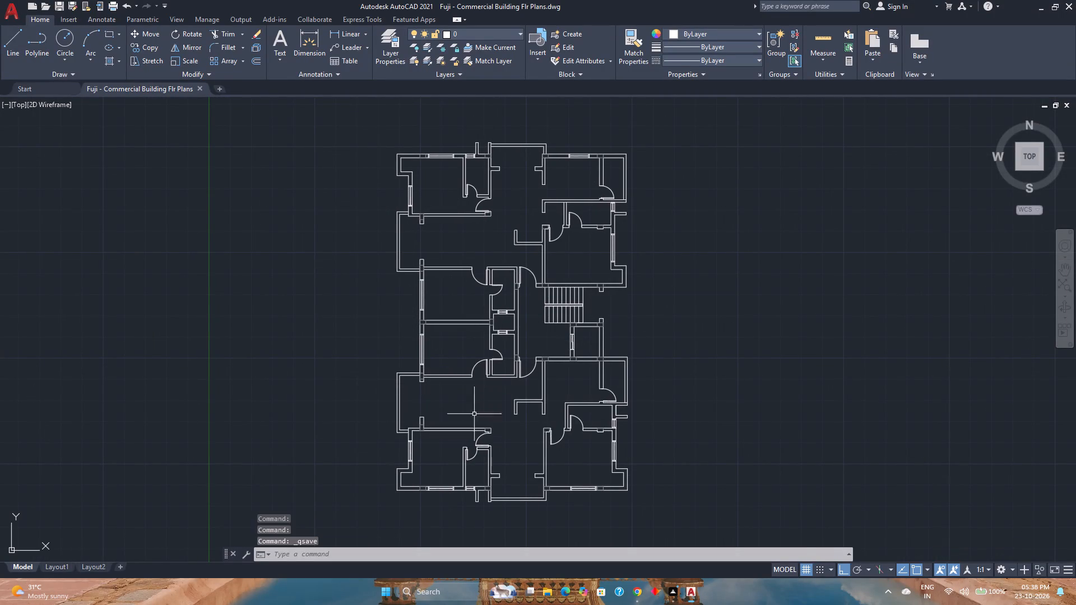
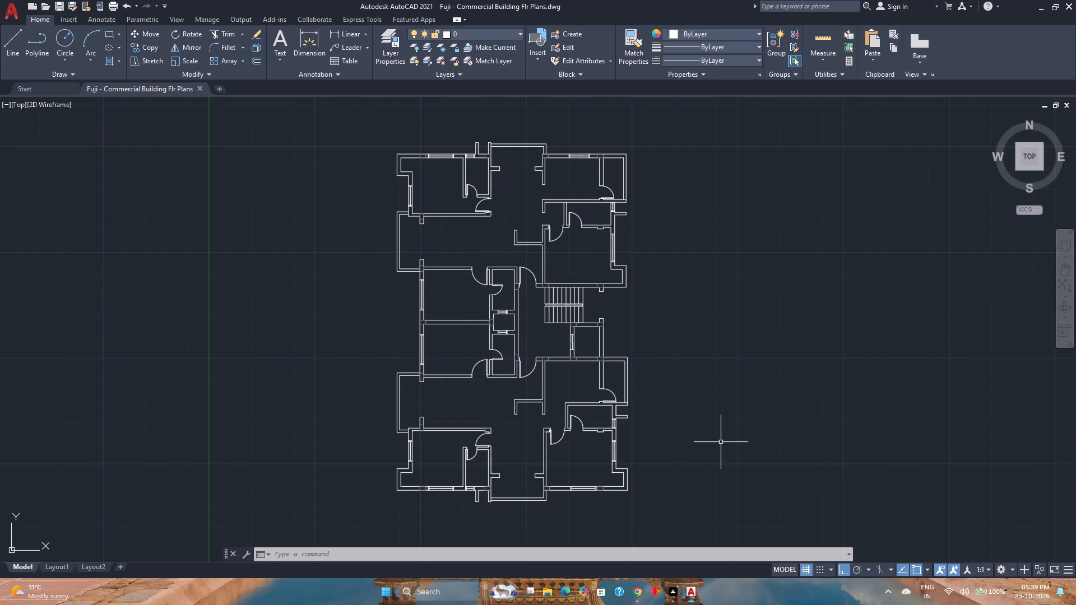
# Draw a rectangle filling the opening between the two wall stubs at the southwest balcony.
pyautogui.scroll(3, 412, 403)
pyautogui.moveTo(429, 414); pyautogui.dragTo(418, 375, button='middle')
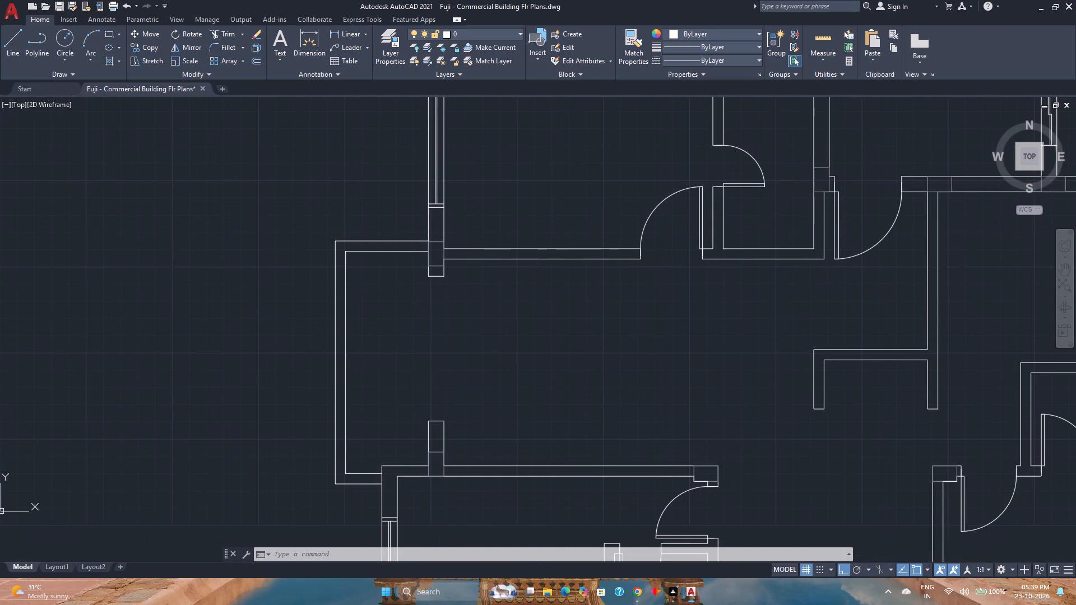
pyautogui.click(104, 38)
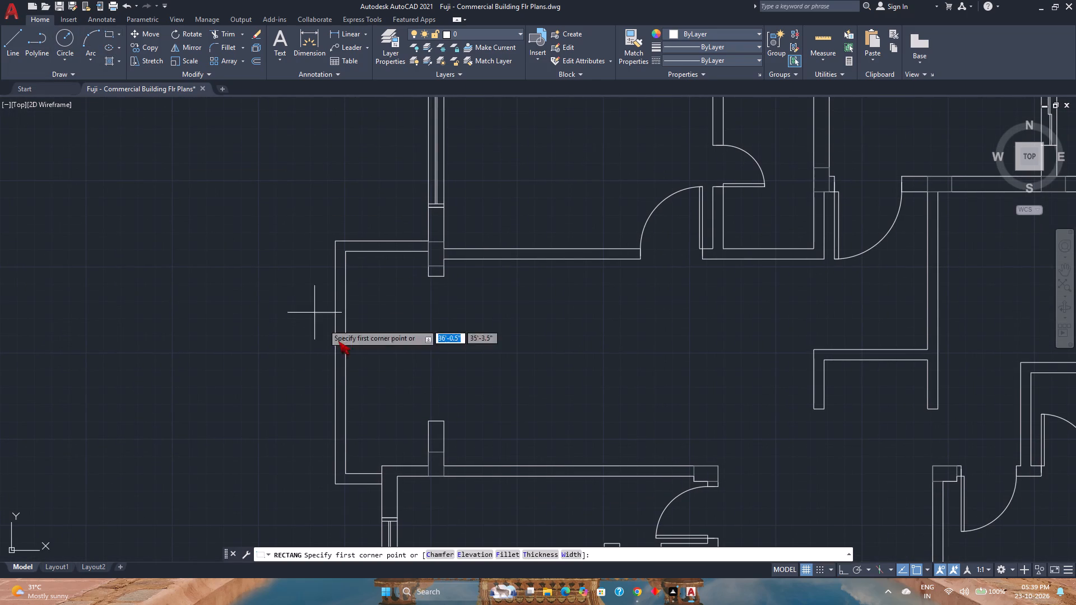
pyautogui.click(429, 279)
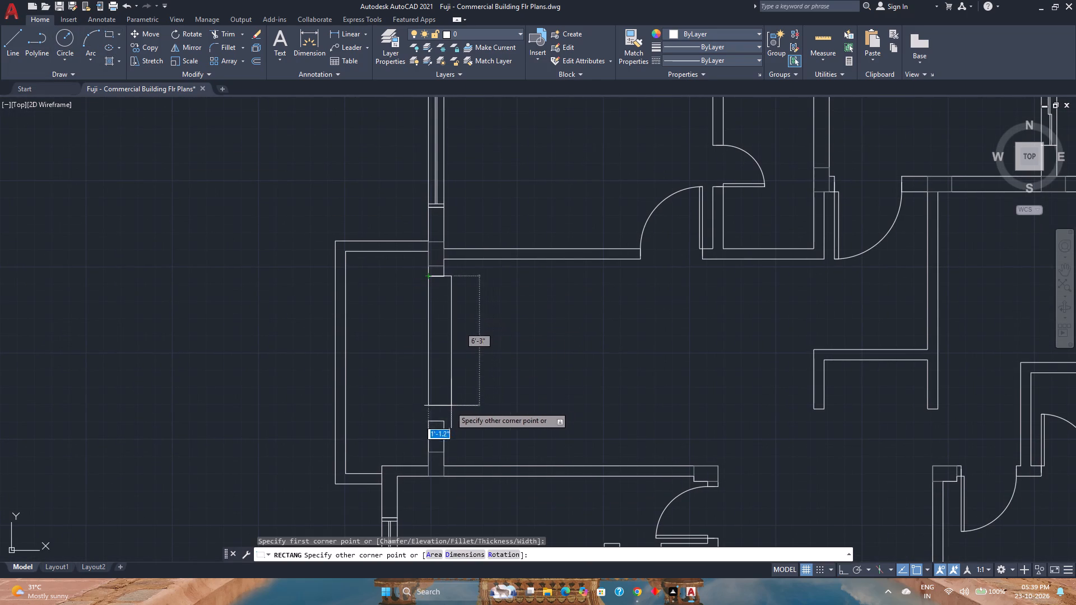
pyautogui.click(444, 421)
pyautogui.rightClick(507, 343)
pyautogui.click(507, 343)
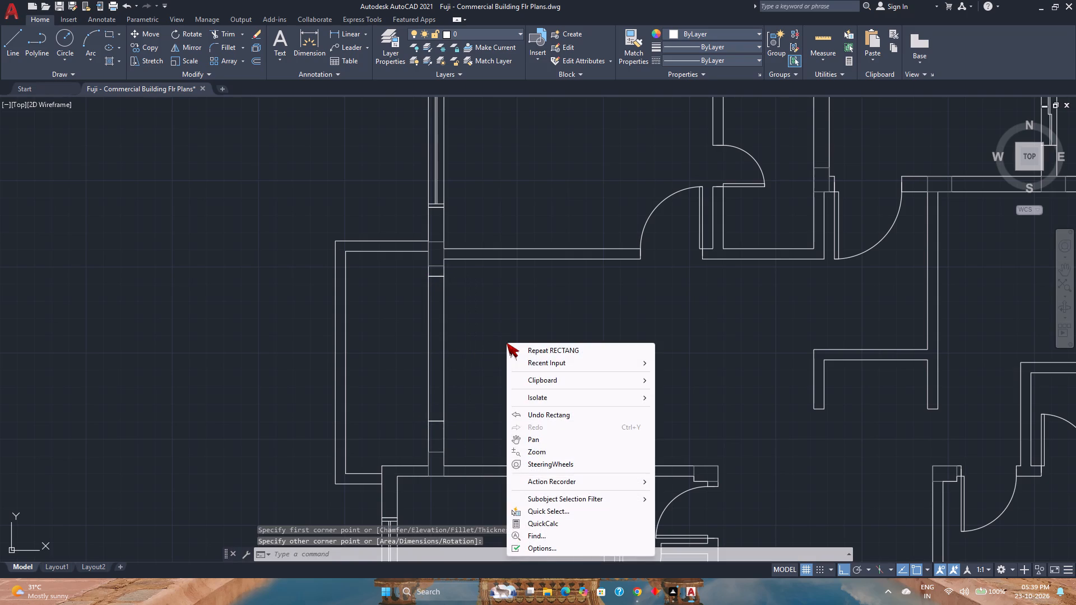
pyautogui.click(489, 325)
pyautogui.click(489, 325)
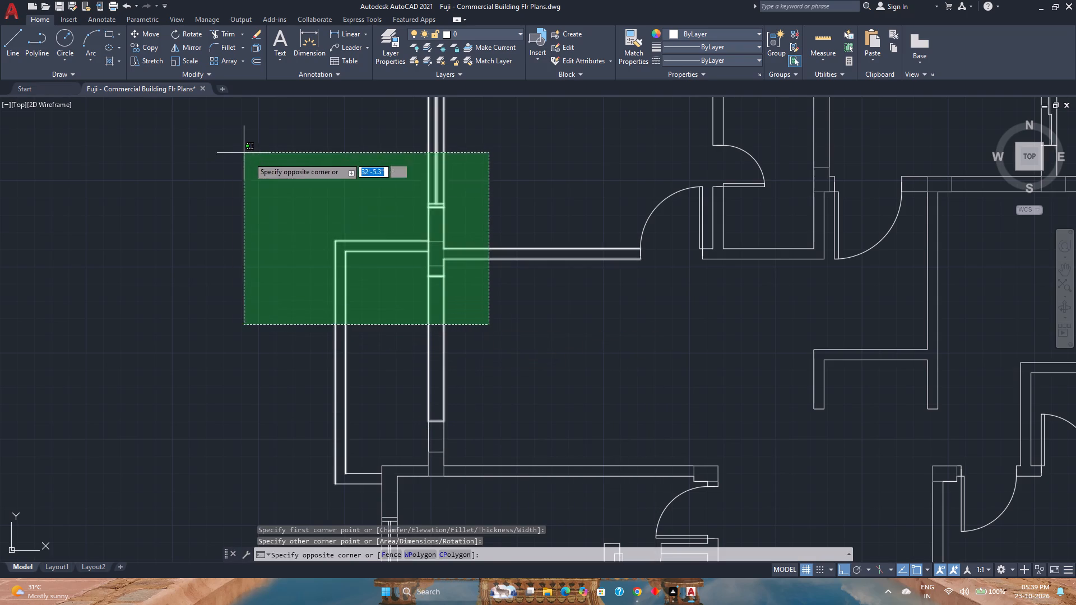
pyautogui.click(593, 383)
# Offset the balcony opening rectangle 2 inches inward.
pyautogui.click(251, 63)
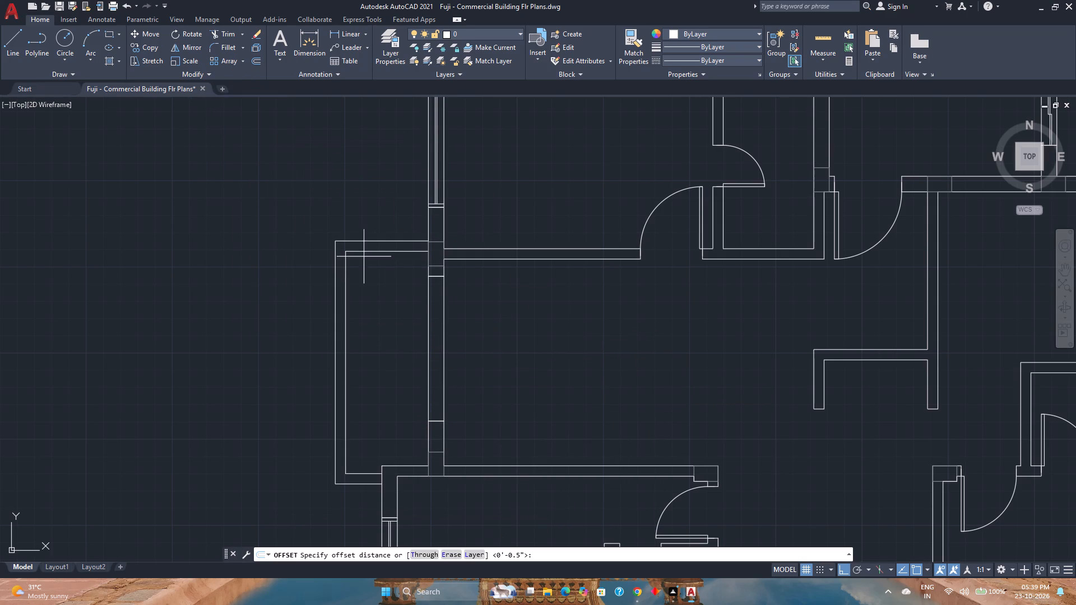
pyautogui.press('2')
pyautogui.press('Return')
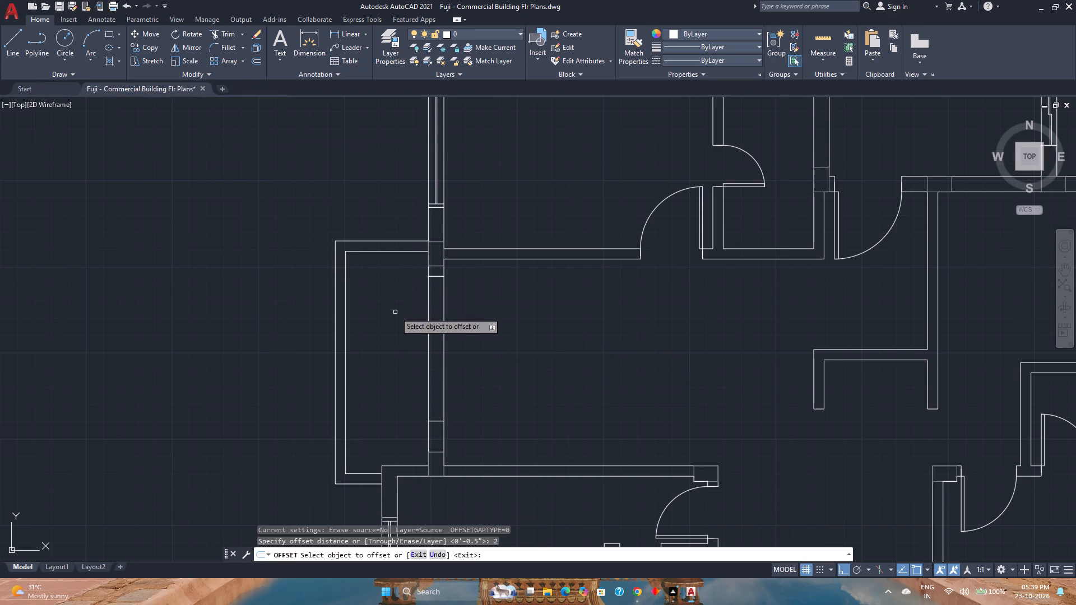
pyautogui.scroll(2, 409, 319)
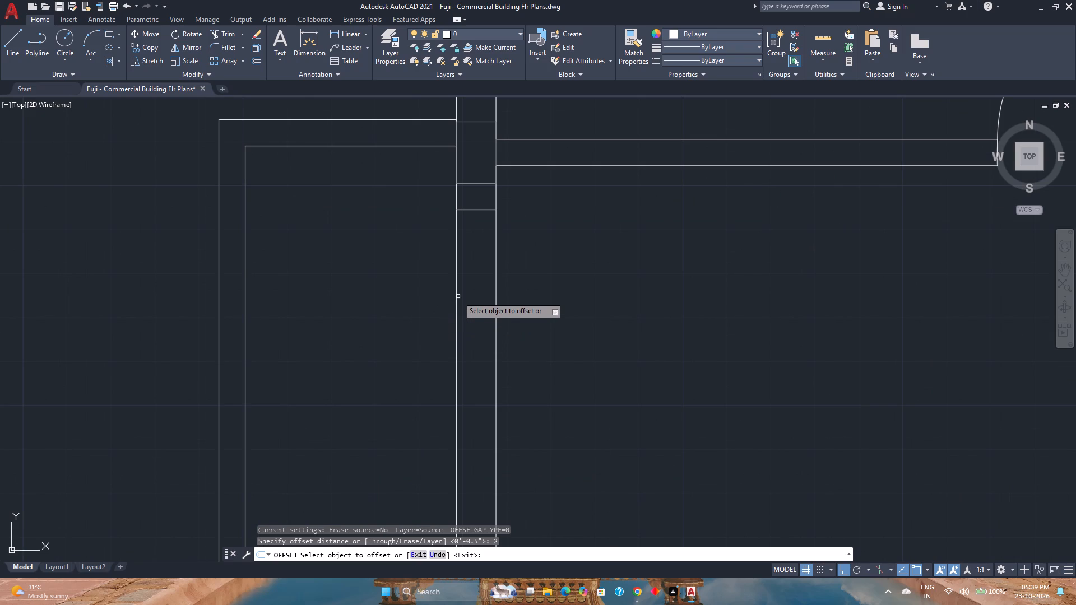
pyautogui.click(456, 311)
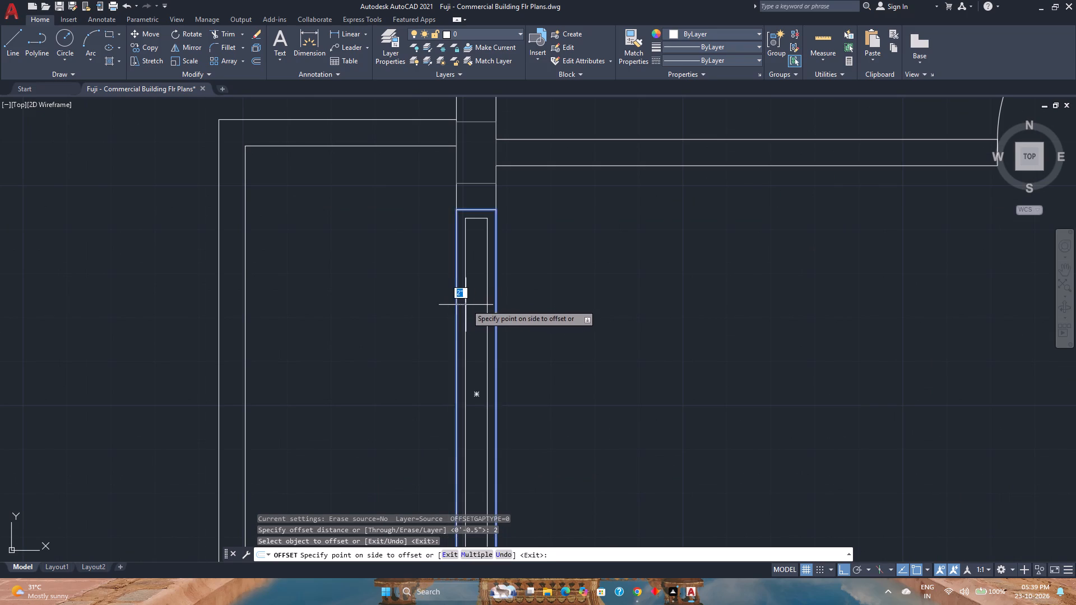
pyautogui.click(474, 295)
pyautogui.scroll(2, 474, 295)
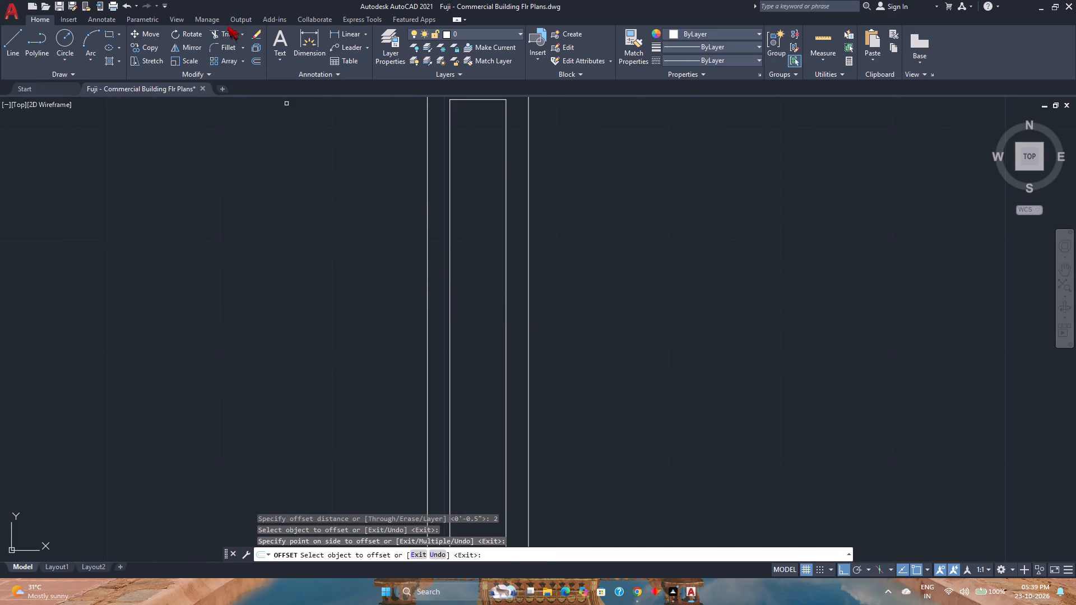
# Trim away both long sides of the inner offset rectangle, keeping its short end lines.
pyautogui.click(227, 32)
pyautogui.scroll(-2, 439, 294)
pyautogui.click(464, 317)
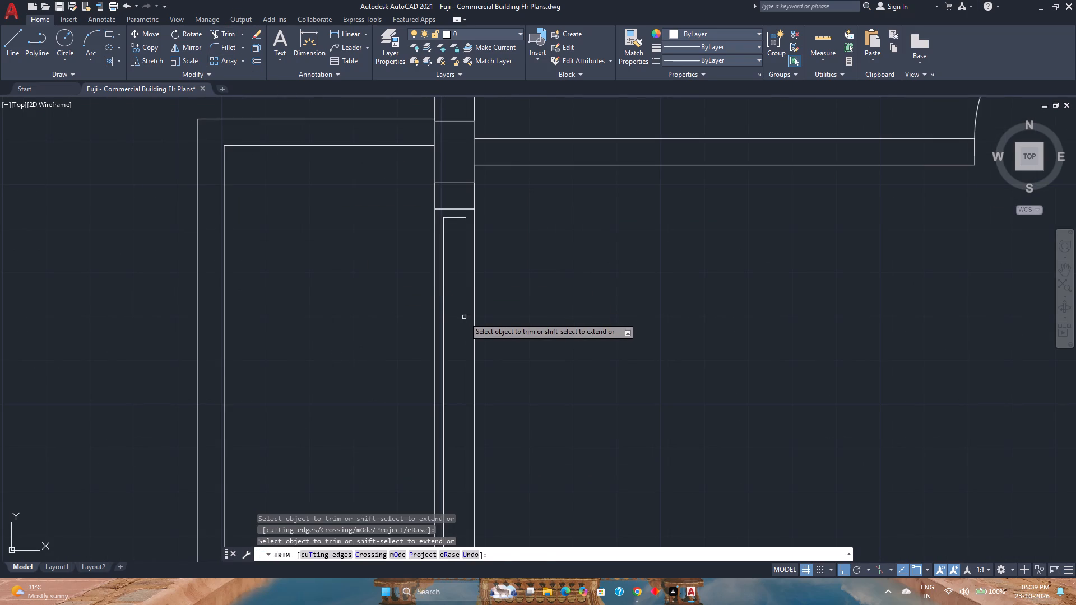
pyautogui.click(446, 312)
pyautogui.click(443, 309)
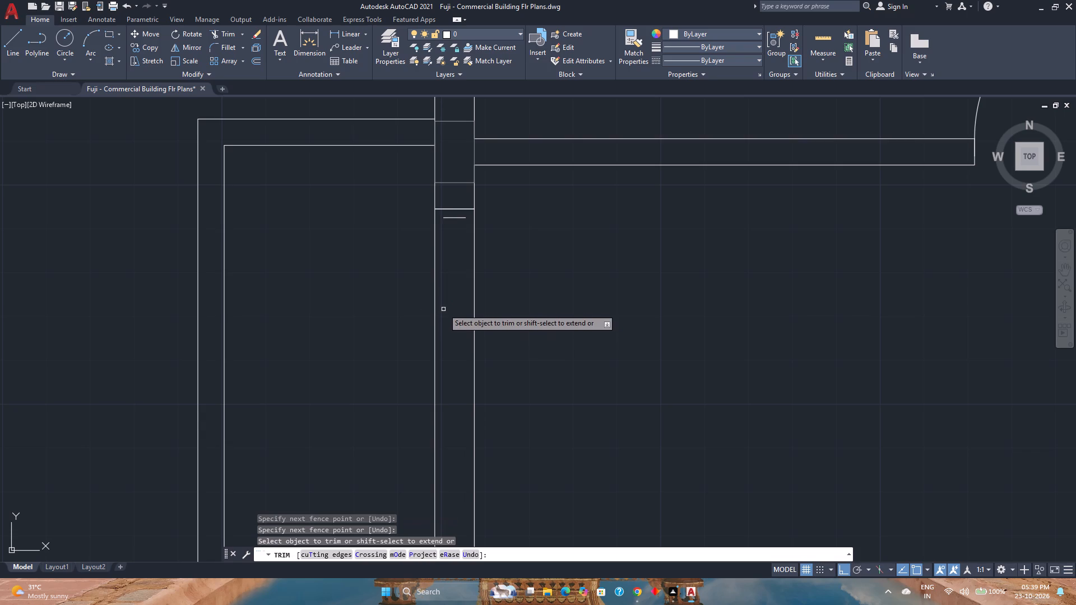
# Extend the north and south short end lines to both long sides of the outer rectangle.
pyautogui.keyDown('shift'); pyautogui.click(454, 216); pyautogui.keyUp('shift')
pyautogui.keyDown('shift'); pyautogui.click(462, 218); pyautogui.keyUp('shift')
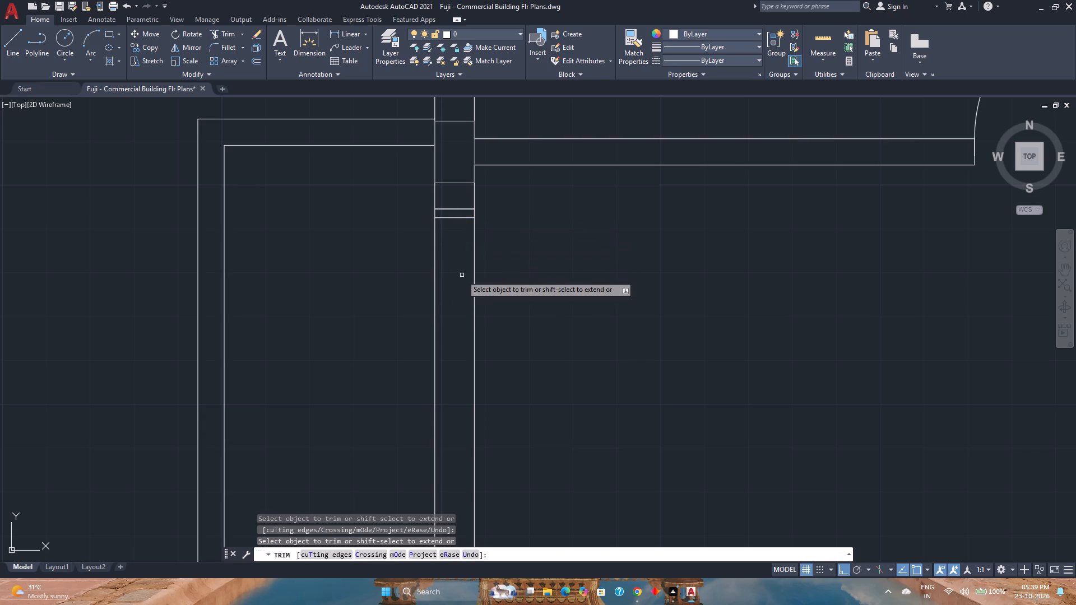
pyautogui.scroll(-5, 462, 275)
pyautogui.scroll(3, 456, 292)
pyautogui.scroll(3, 471, 335)
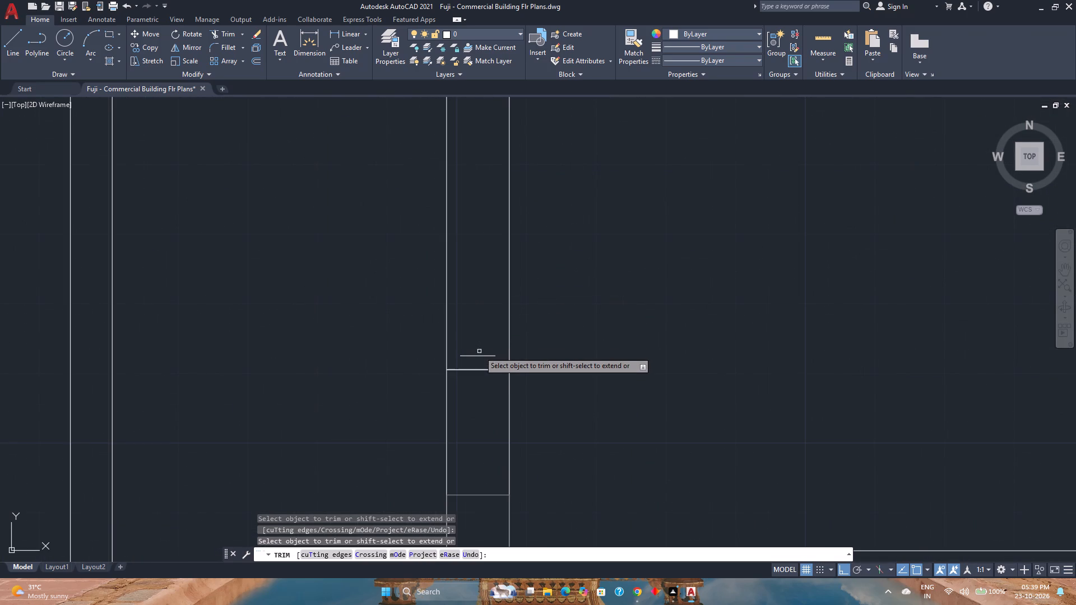
pyautogui.keyDown('shift'); pyautogui.click(480, 356); pyautogui.keyUp('shift')
pyautogui.keyDown('shift'); pyautogui.click(472, 356); pyautogui.keyUp('shift')
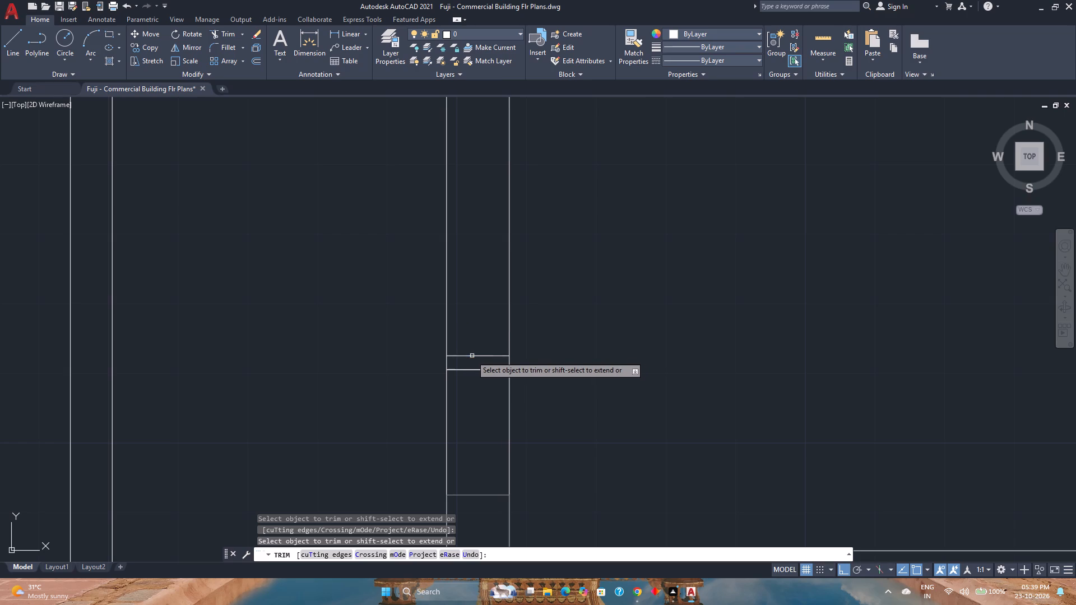
pyautogui.scroll(-2, 460, 286)
pyautogui.moveTo(468, 283); pyautogui.dragTo(464, 354, button='middle')
pyautogui.scroll(-1, 465, 357)
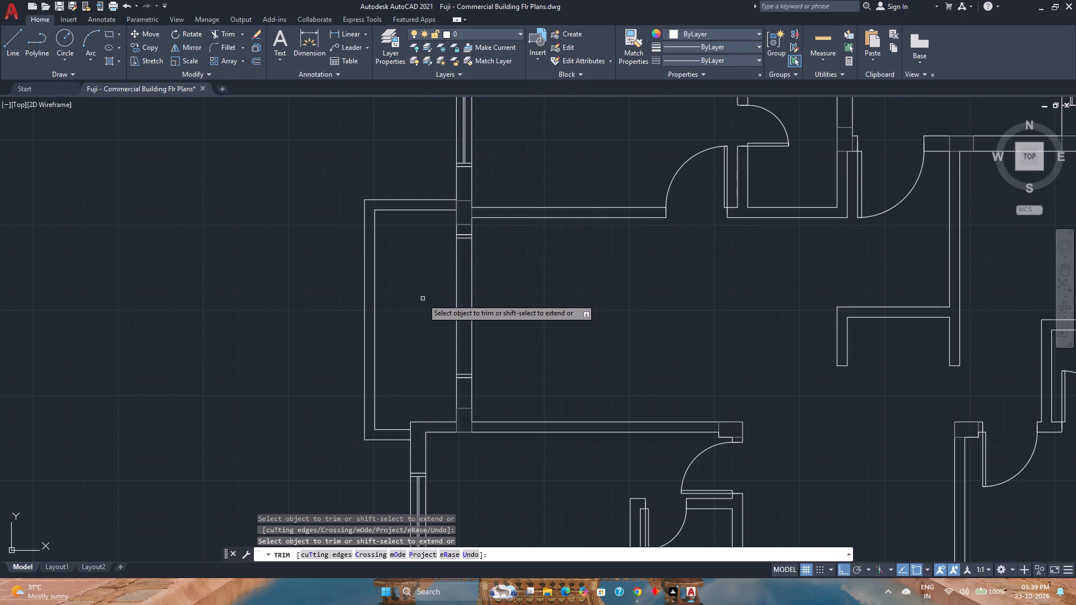
pyautogui.press('Escape')
# Draw a thin panel rectangle 1 inch wide and 2'6" tall in the balcony beside the opening.
pyautogui.scroll(2, 462, 316)
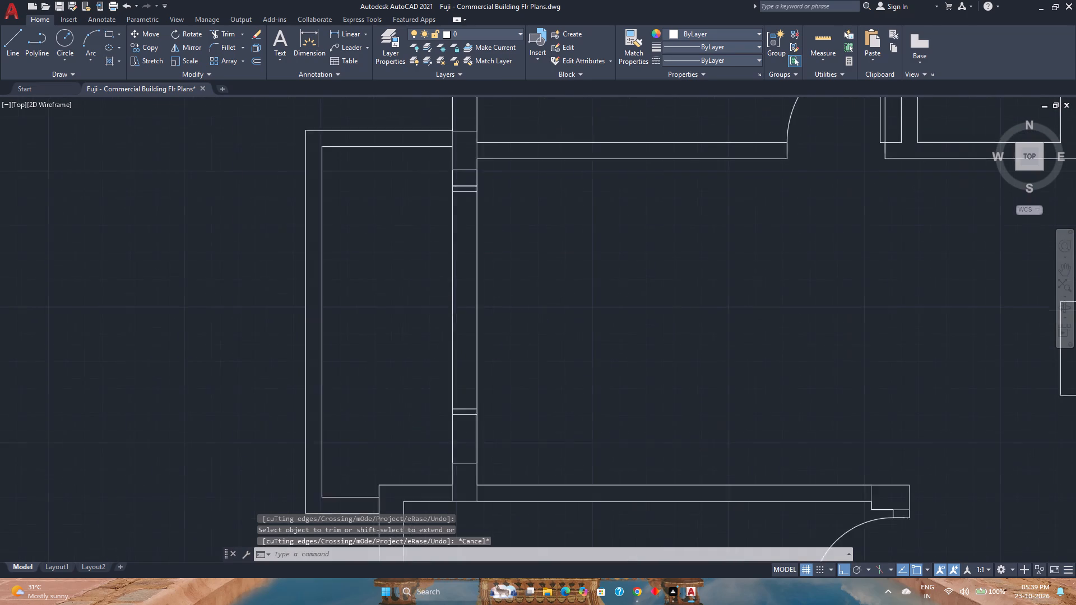
pyautogui.moveTo(462, 316); pyautogui.dragTo(427, 366, button='middle')
pyautogui.click(105, 32)
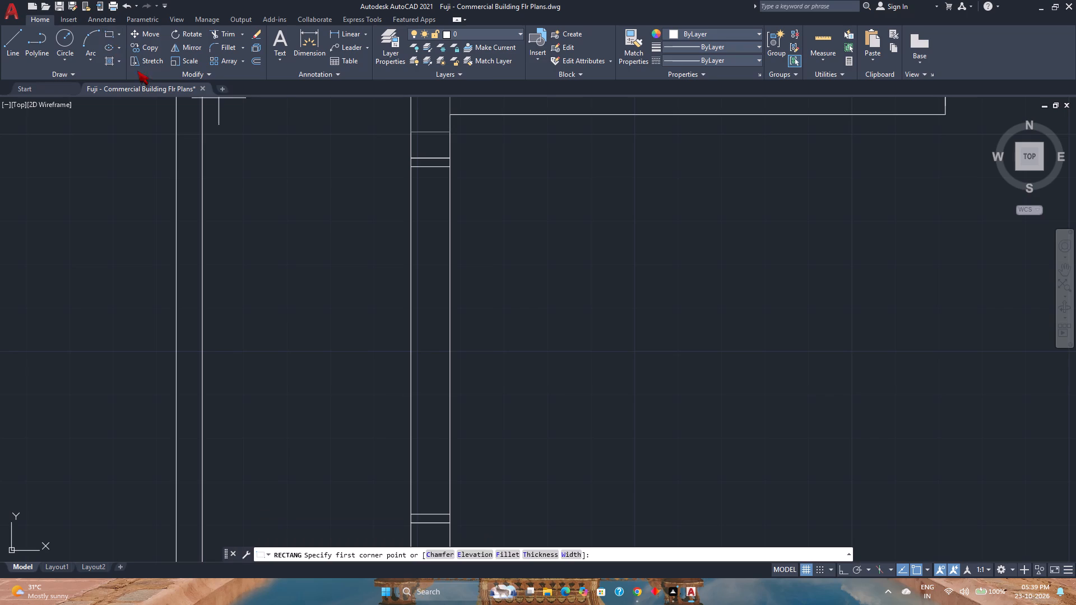
pyautogui.press('Escape')
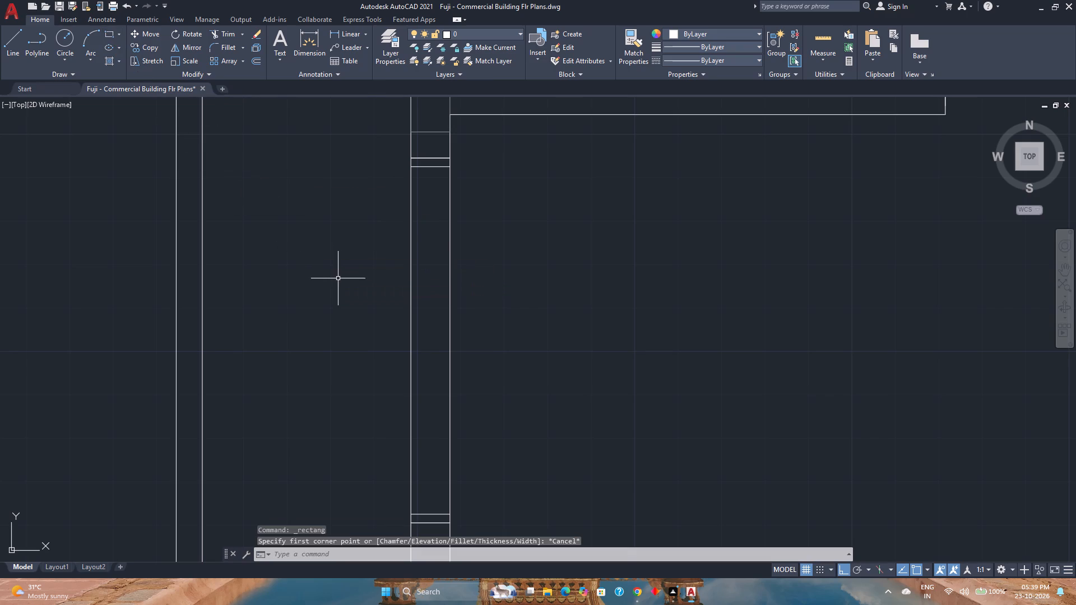
pyautogui.click(105, 37)
pyautogui.click(347, 406)
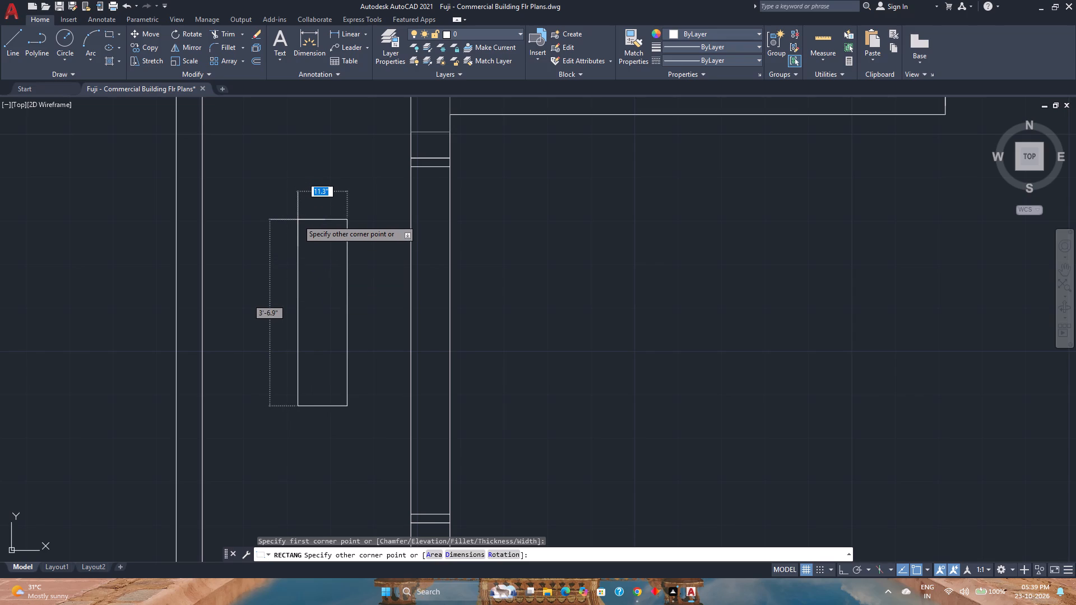
pyautogui.press('1')
pyautogui.write(",2'")
pyautogui.press('6')
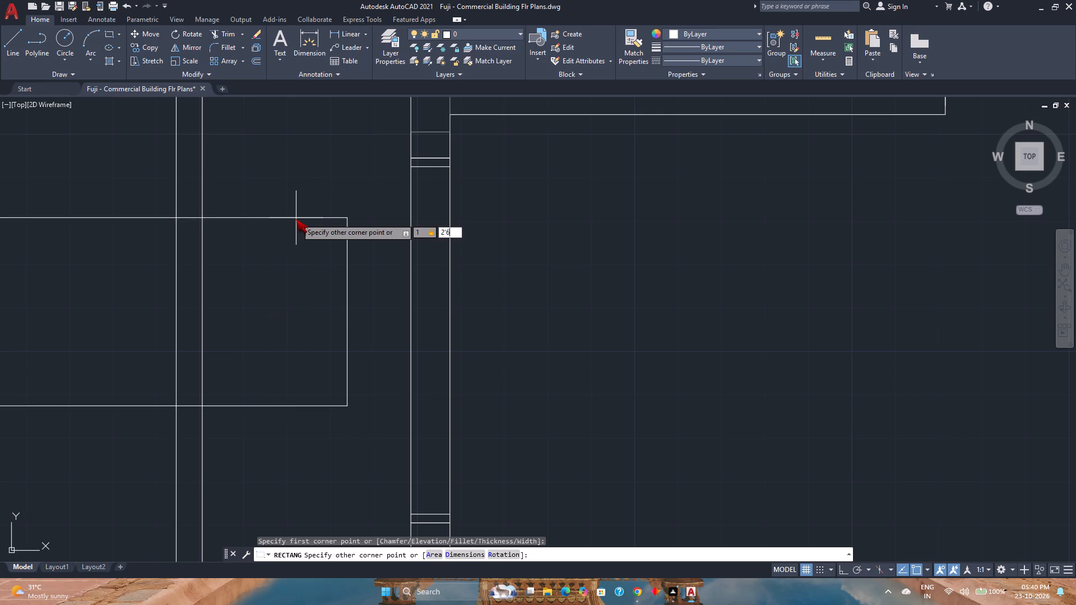
pyautogui.hotkey('shift', '"')
pyautogui.press('Return')
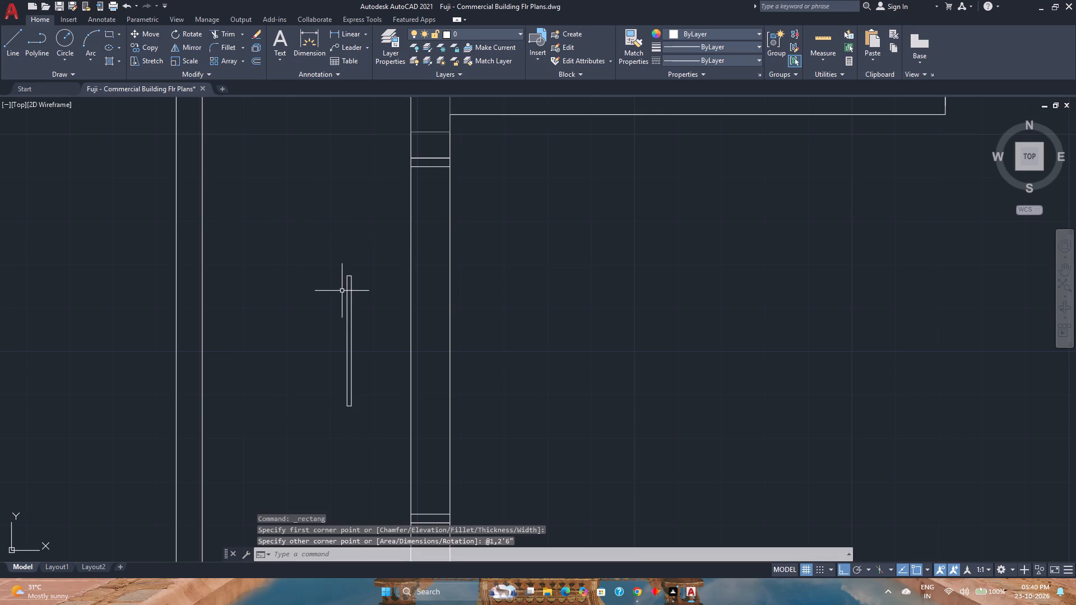
# Shorten the thin panel by stretching its top edge 3 inches downward.
pyautogui.click(346, 297)
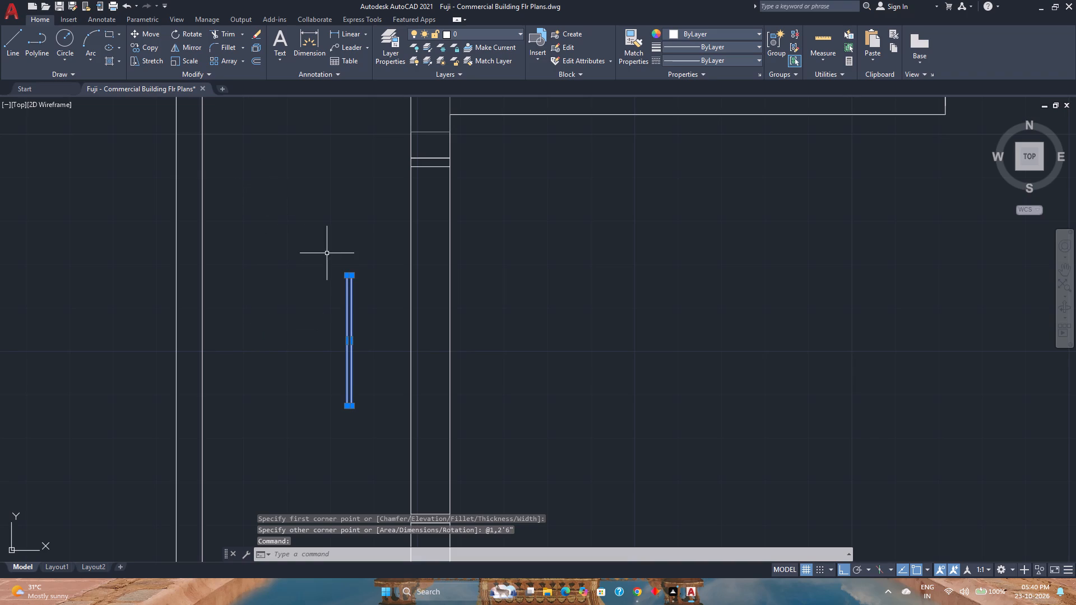
pyautogui.scroll(6, 356, 274)
pyautogui.click(230, 294)
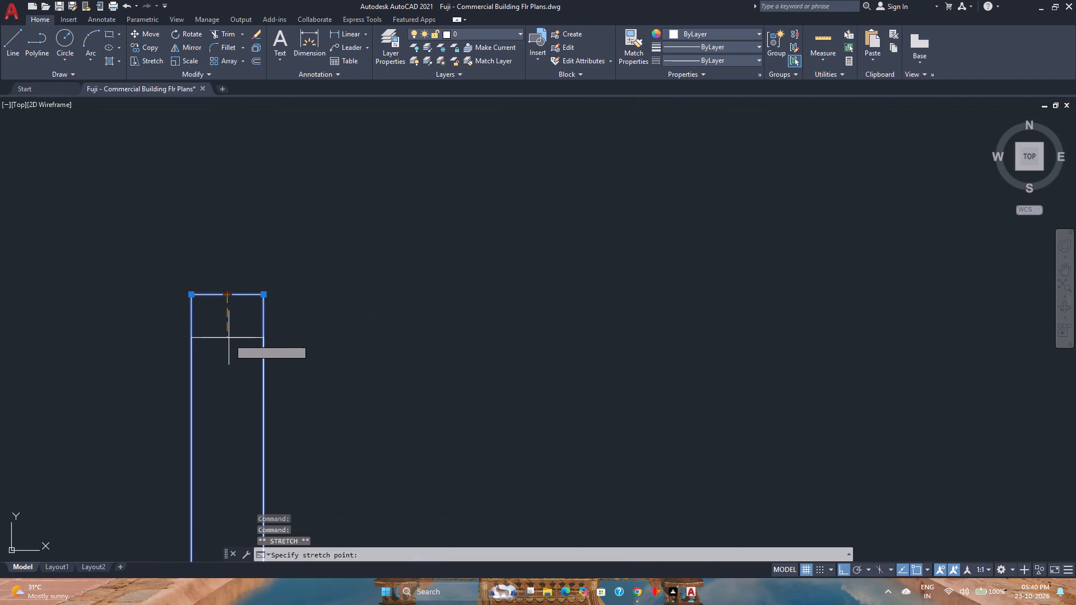
pyautogui.press('3')
pyautogui.press('Return')
# Move the panel by its top midpoint to the midpoint of the inner north end line in the opening.
pyautogui.scroll(-4, 230, 338)
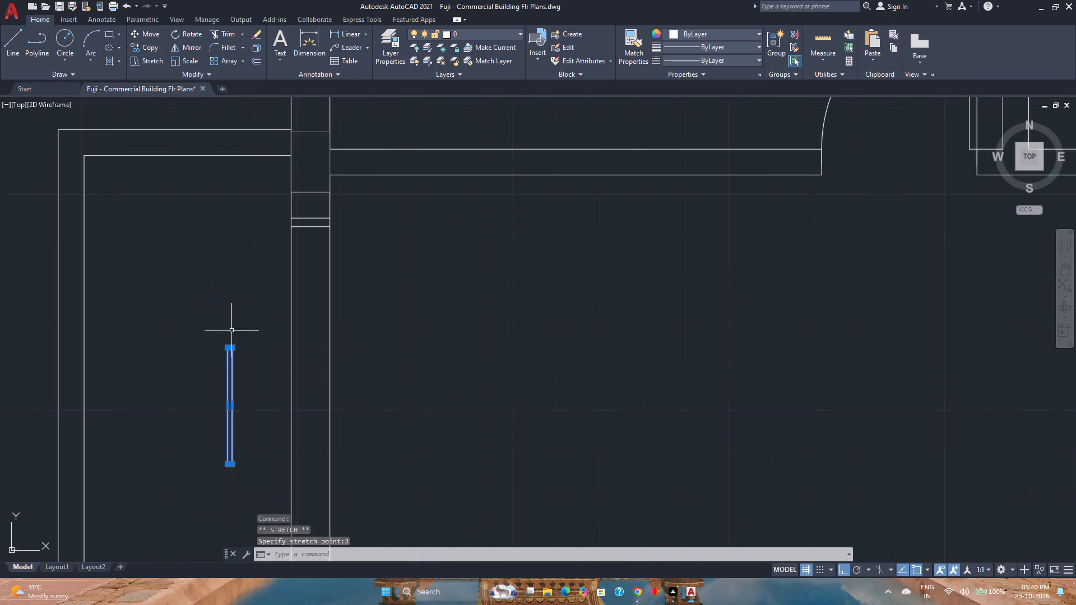
pyautogui.scroll(-3, 231, 330)
pyautogui.click(150, 38)
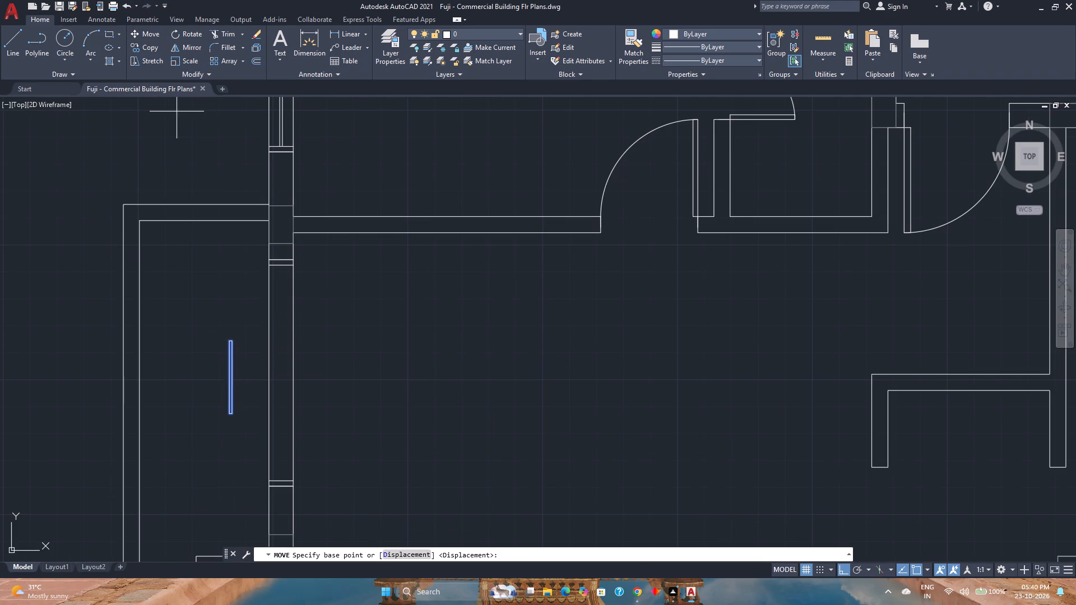
pyautogui.scroll(3, 189, 342)
pyautogui.scroll(3, 356, 349)
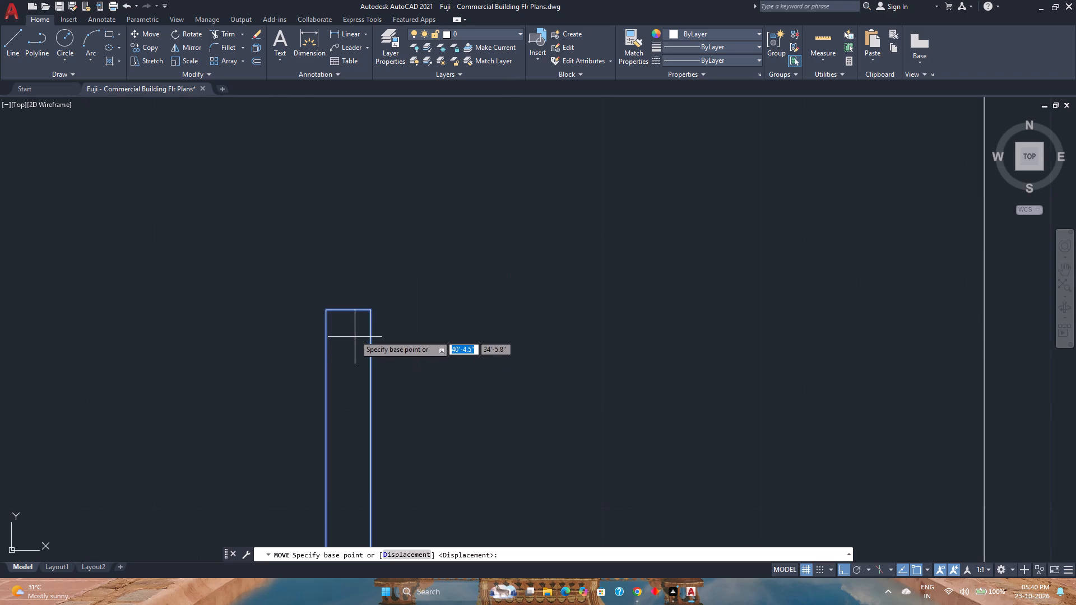
pyautogui.click(346, 310)
pyautogui.scroll(-7, 346, 310)
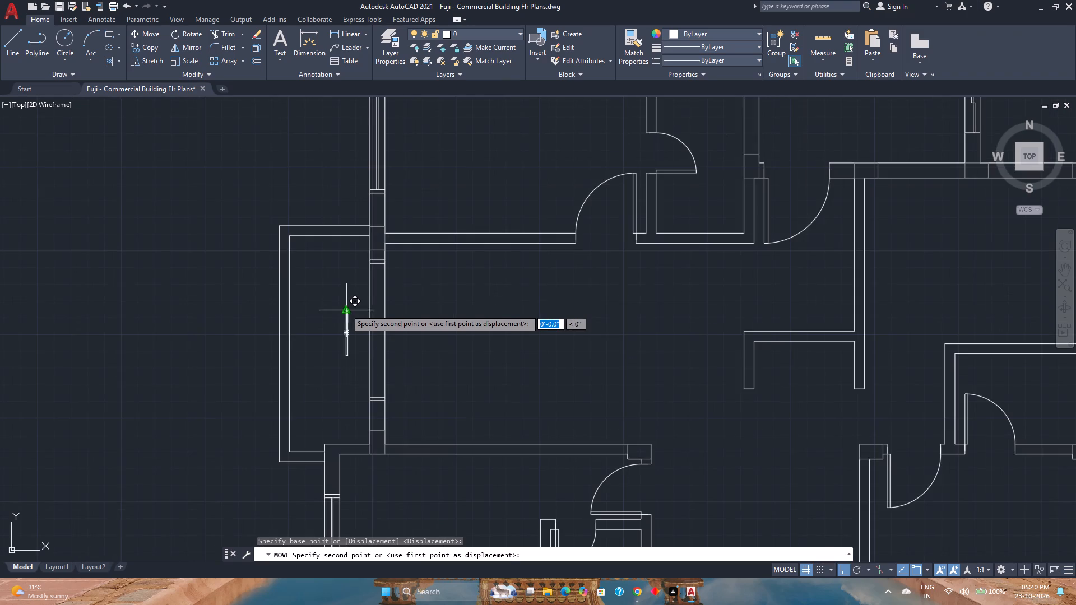
pyautogui.scroll(3, 373, 276)
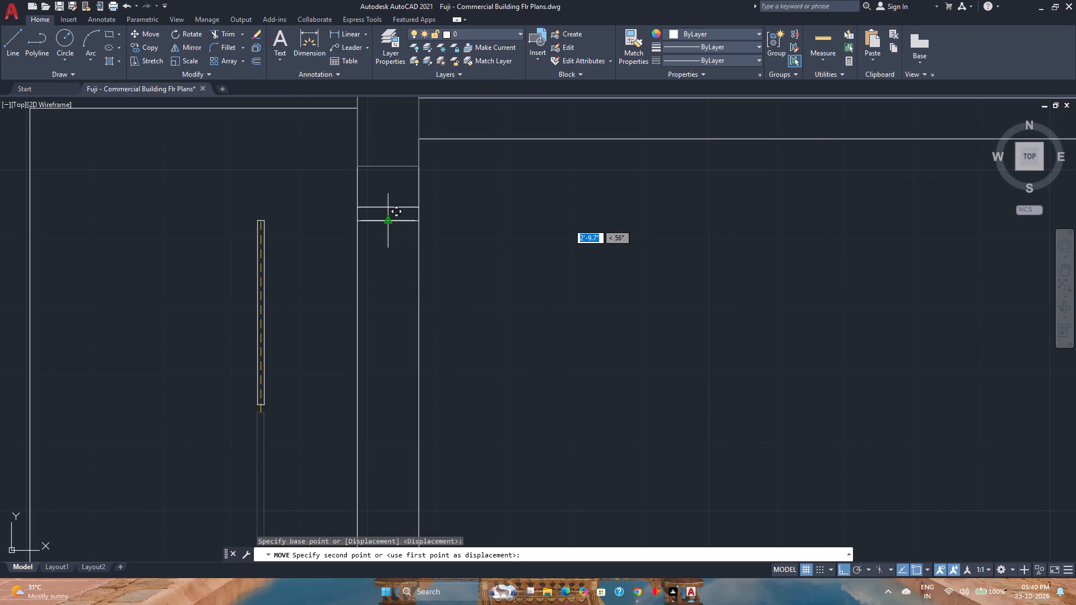
pyautogui.click(386, 224)
pyautogui.scroll(-1, 379, 300)
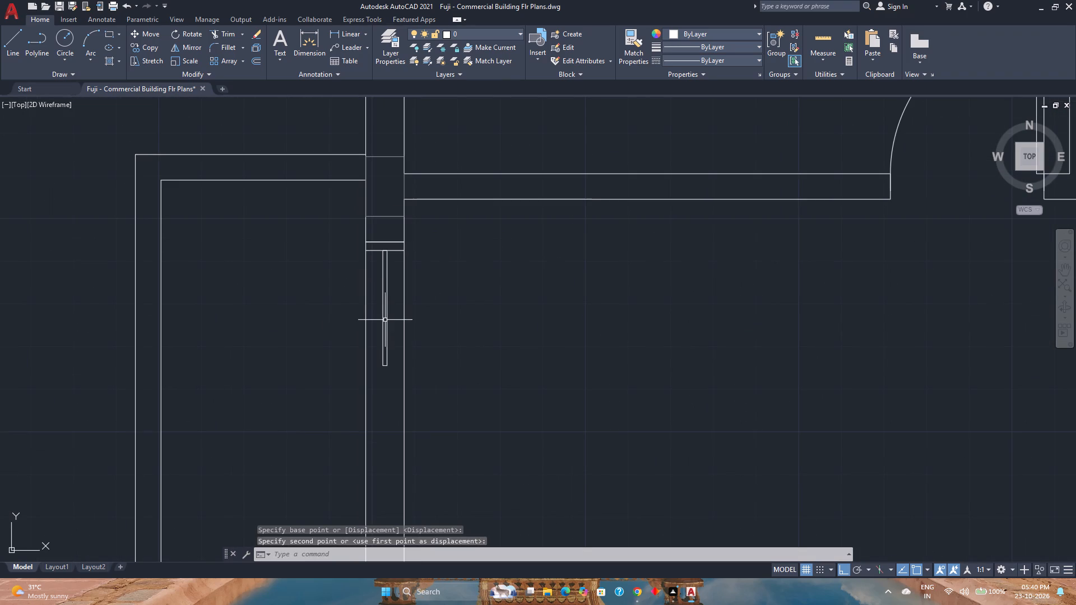
# Move the panel 1.5 inches west along the inner north end line of the opening.
pyautogui.click(388, 311)
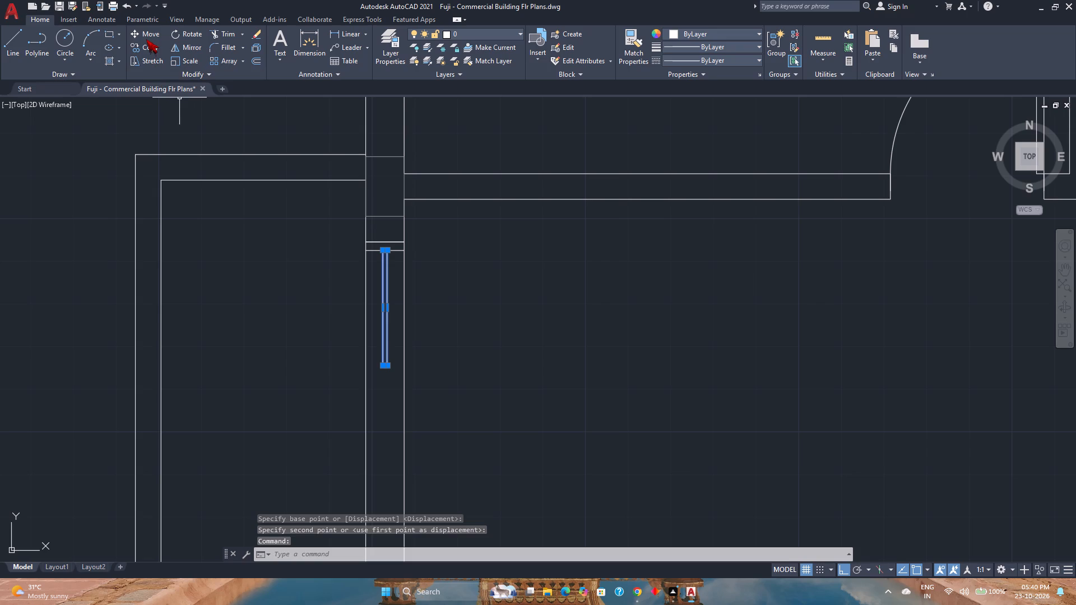
pyautogui.click(146, 39)
pyautogui.scroll(2, 382, 249)
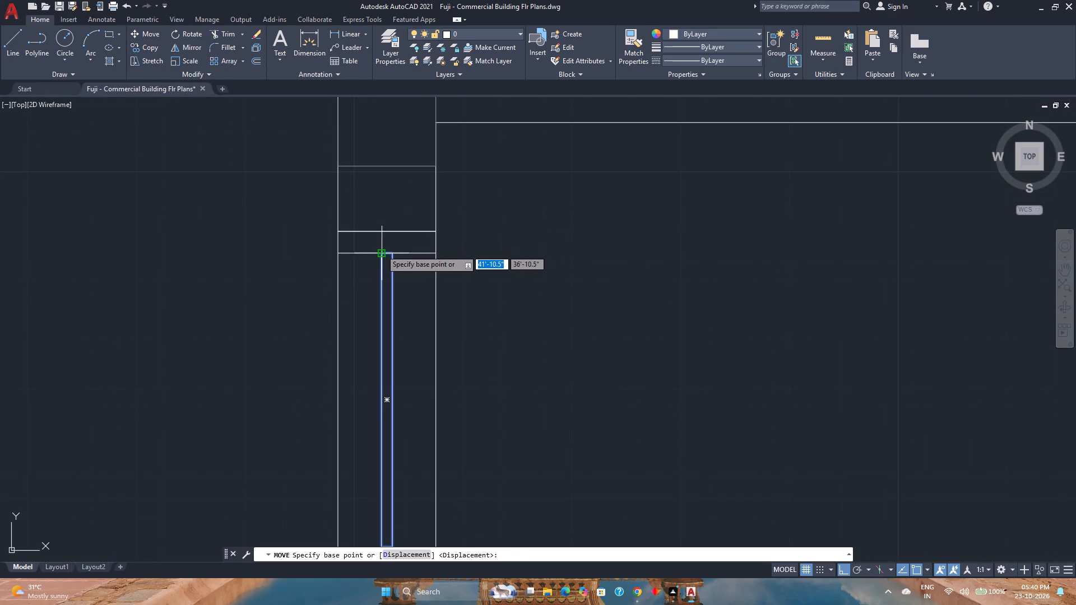
pyautogui.click(381, 250)
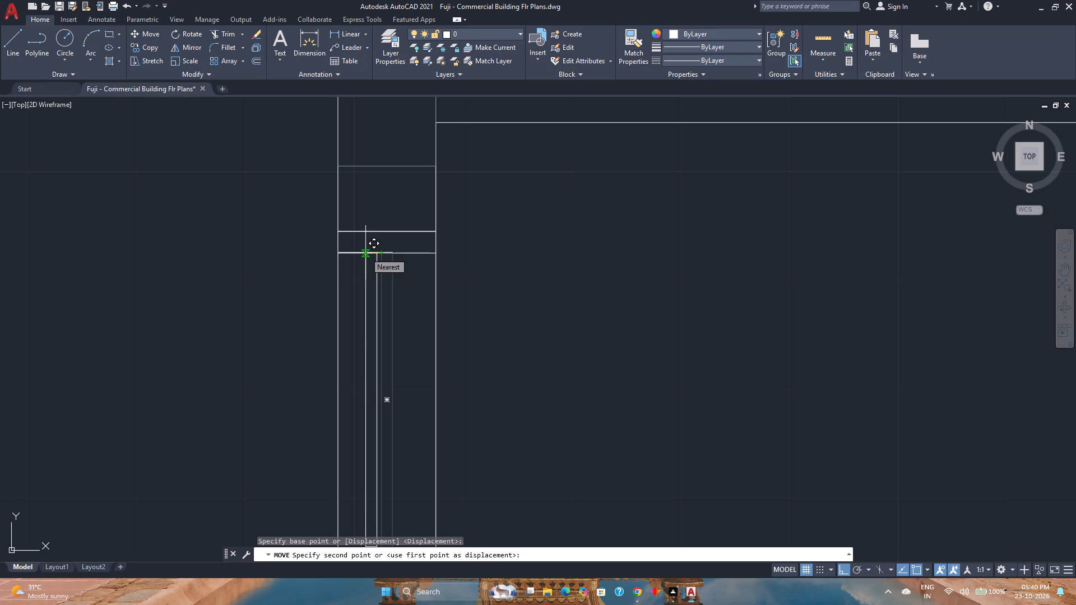
pyautogui.write('1.5')
pyautogui.press('Return')
pyautogui.click(384, 290)
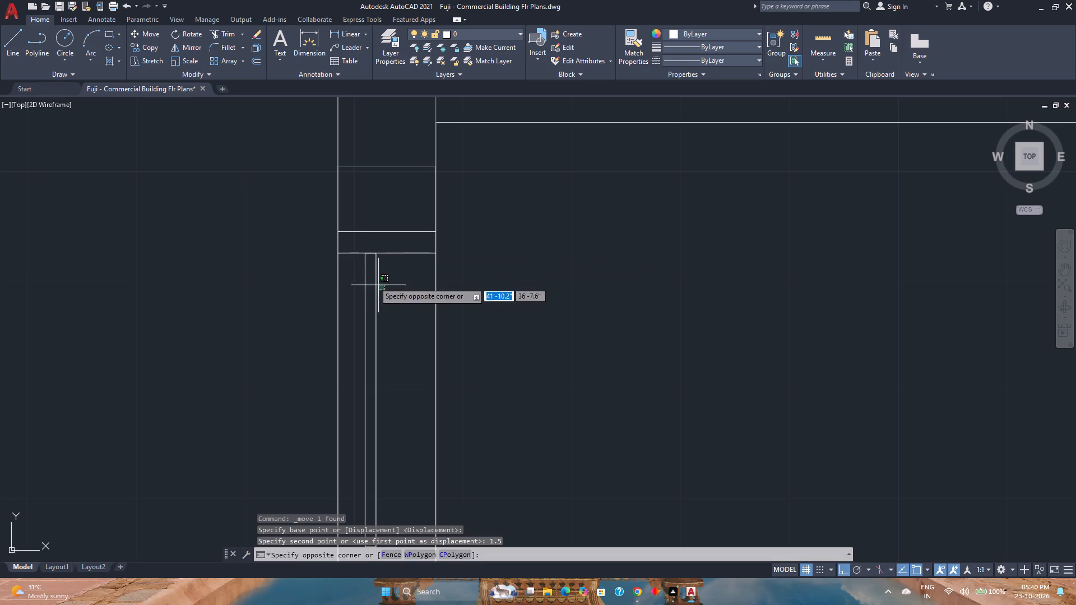
# Copy the panel twice southward, placing each copy's top west corner on the previous panel's bottom east corner.
pyautogui.click(363, 272)
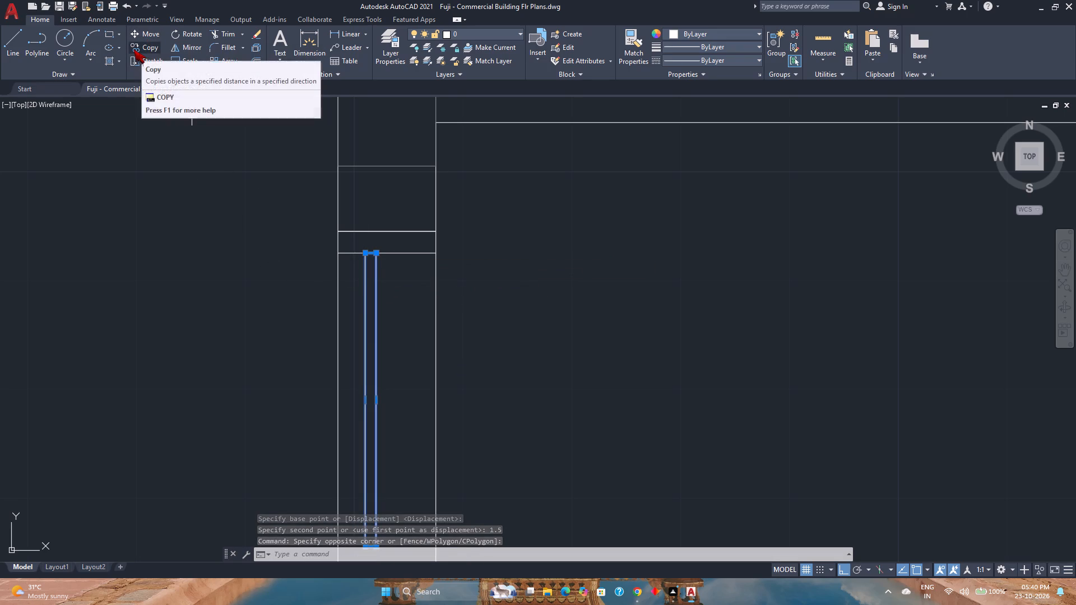
pyautogui.click(133, 49)
pyautogui.click(361, 257)
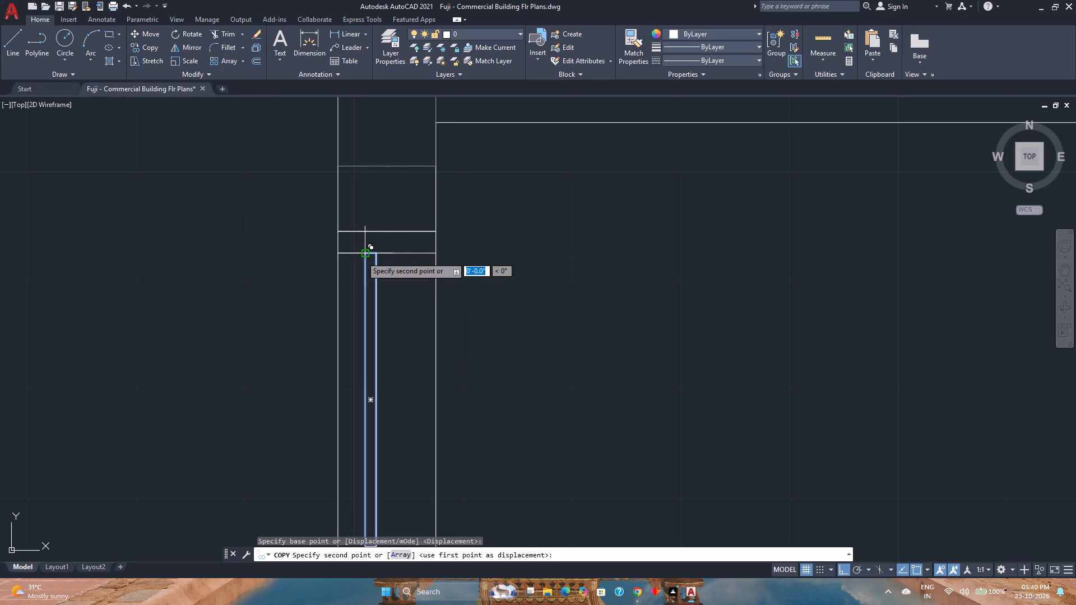
pyautogui.scroll(-4, 361, 257)
pyautogui.scroll(3, 367, 313)
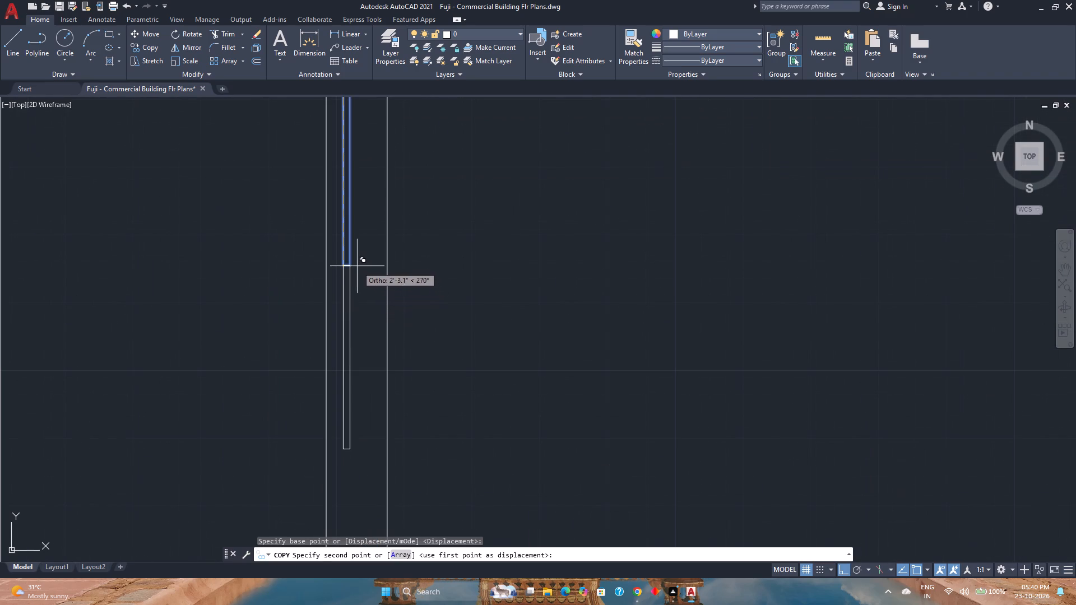
pyautogui.click(353, 266)
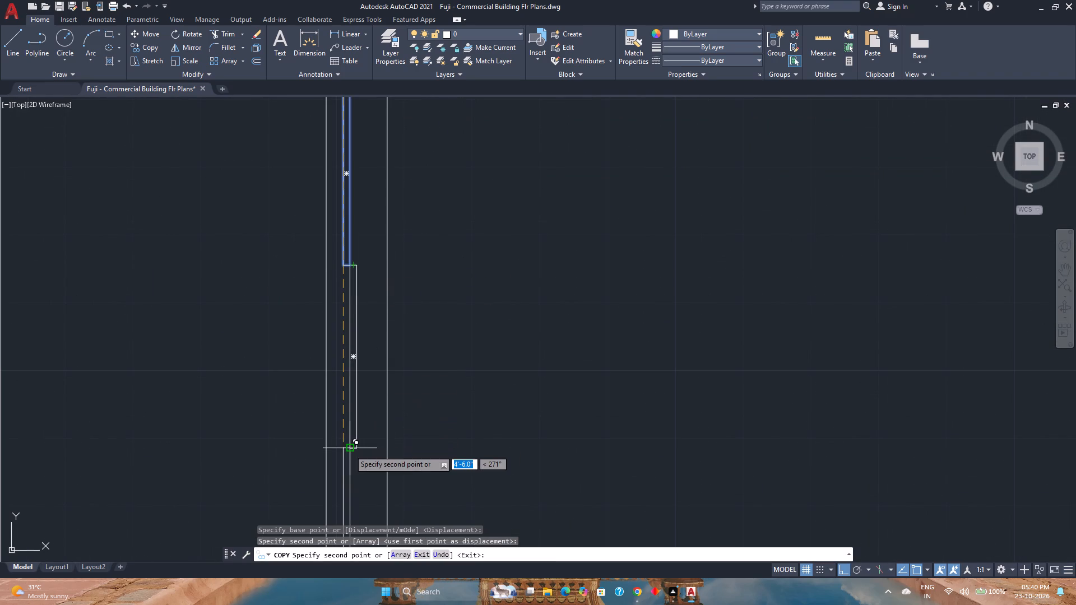
pyautogui.click(361, 448)
pyautogui.scroll(-3, 378, 421)
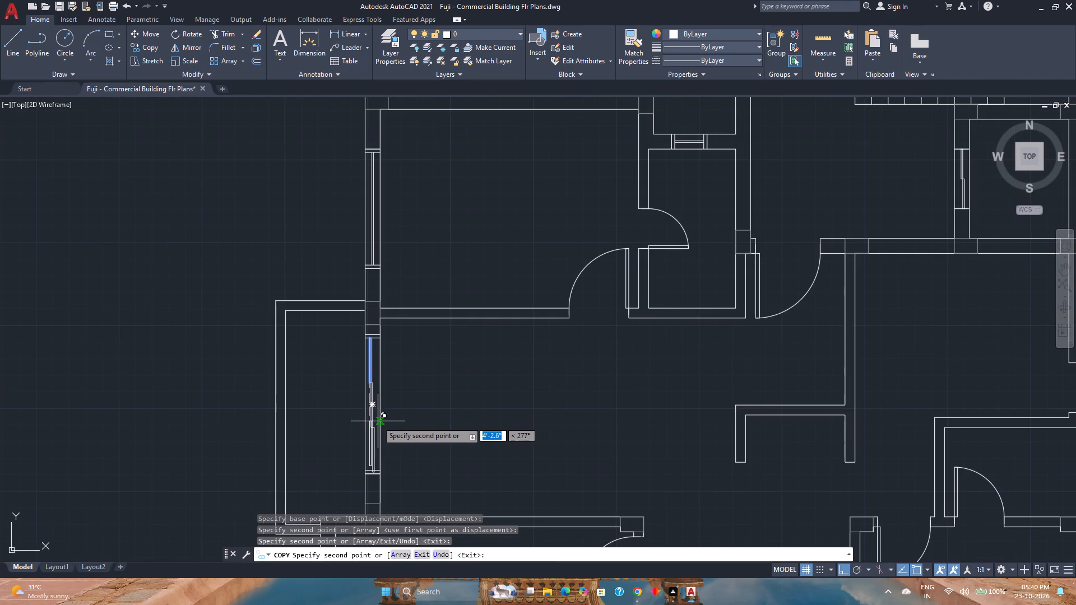
pyautogui.press('Escape')
# Move the southernmost panel north so its bottom edge sits on the inner south end line of the opening.
pyautogui.scroll(3, 375, 454)
pyautogui.moveTo(375, 454); pyautogui.dragTo(379, 430, button='middle')
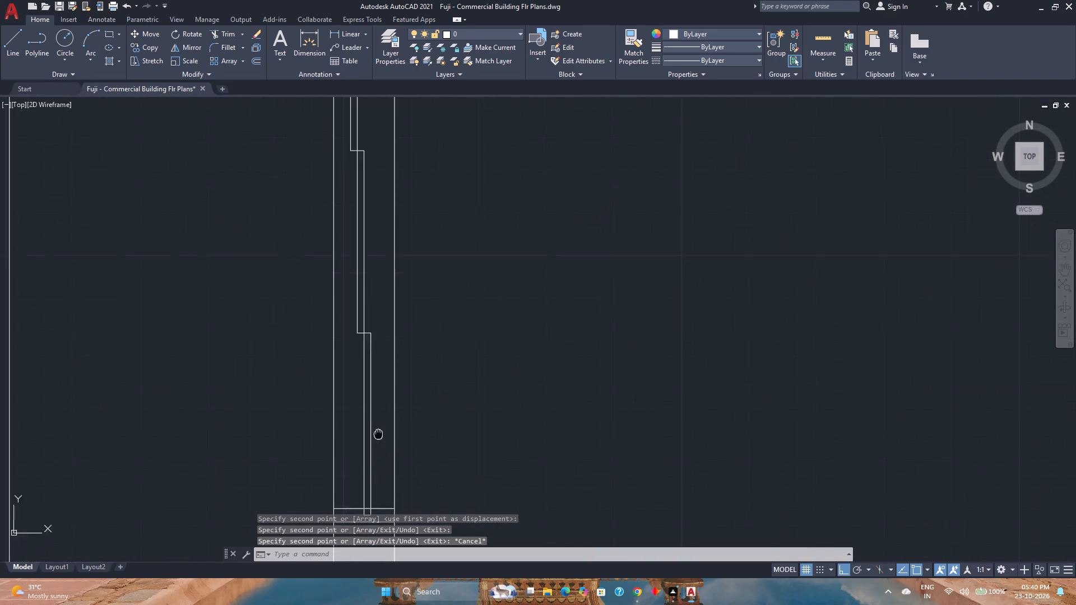
pyautogui.moveTo(379, 430); pyautogui.dragTo(395, 395, button='middle')
pyautogui.click(397, 426)
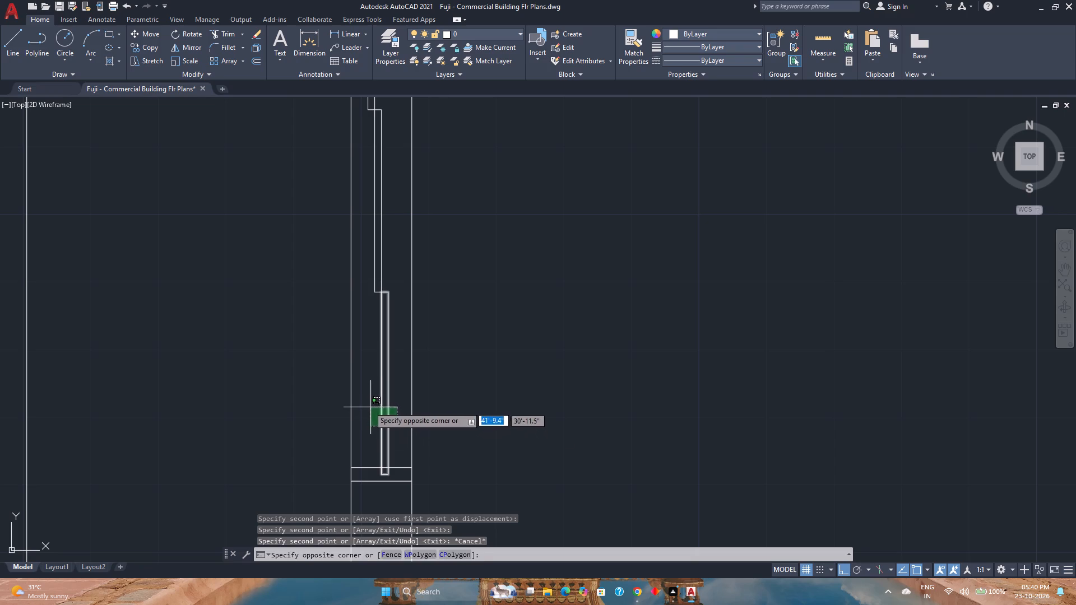
pyautogui.click(369, 406)
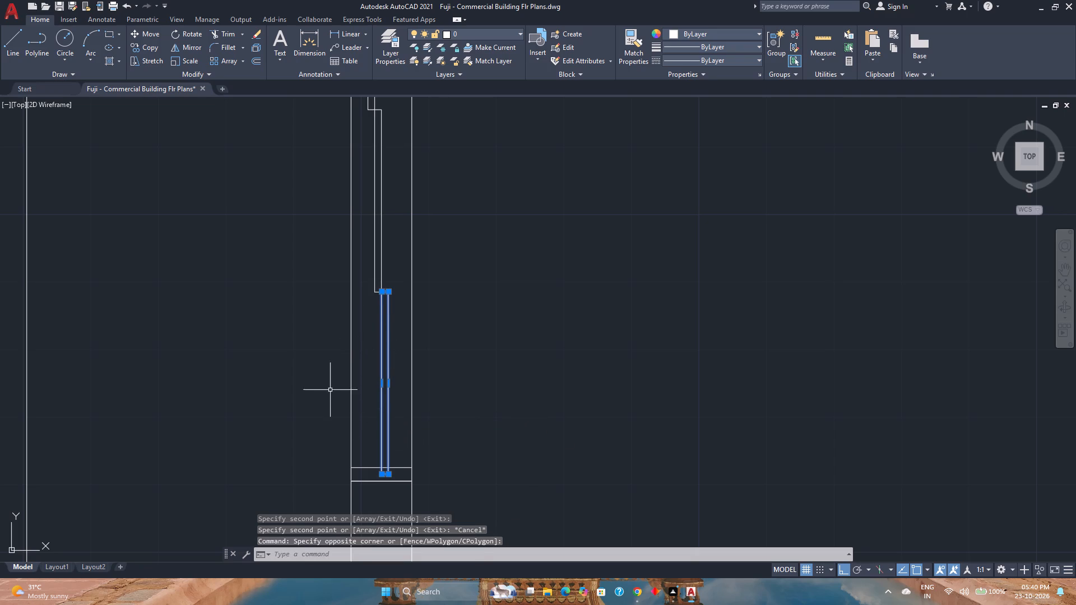
pyautogui.click(148, 35)
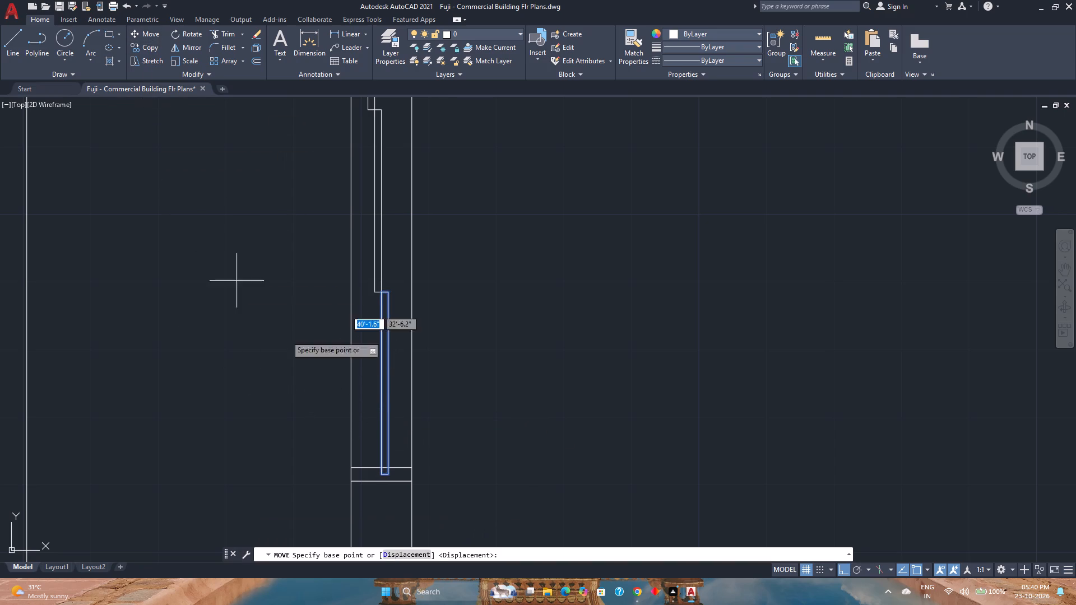
pyautogui.scroll(5, 385, 476)
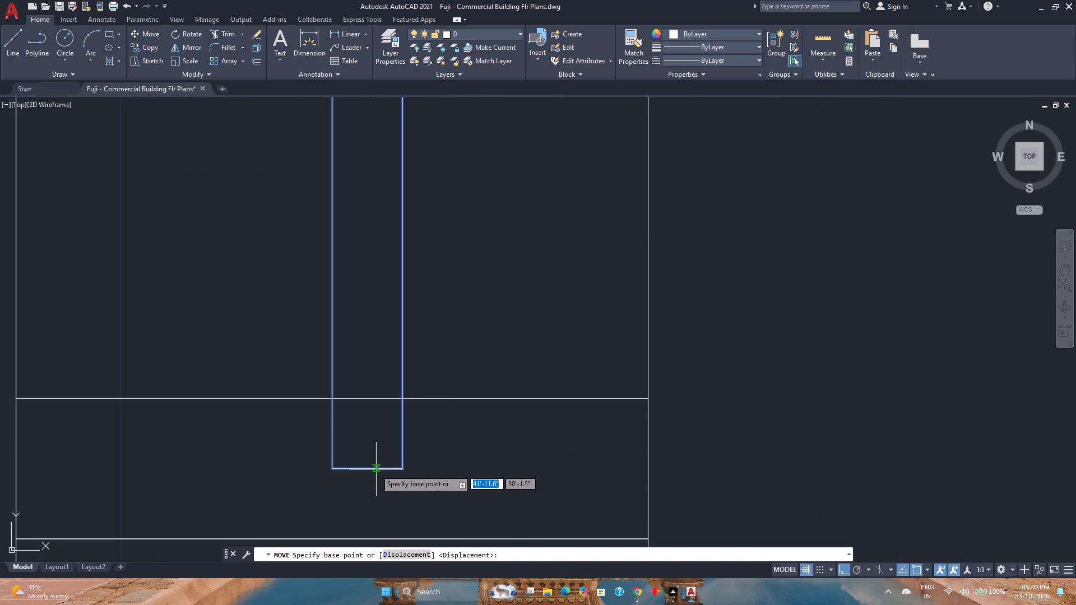
pyautogui.click(369, 469)
pyautogui.click(370, 397)
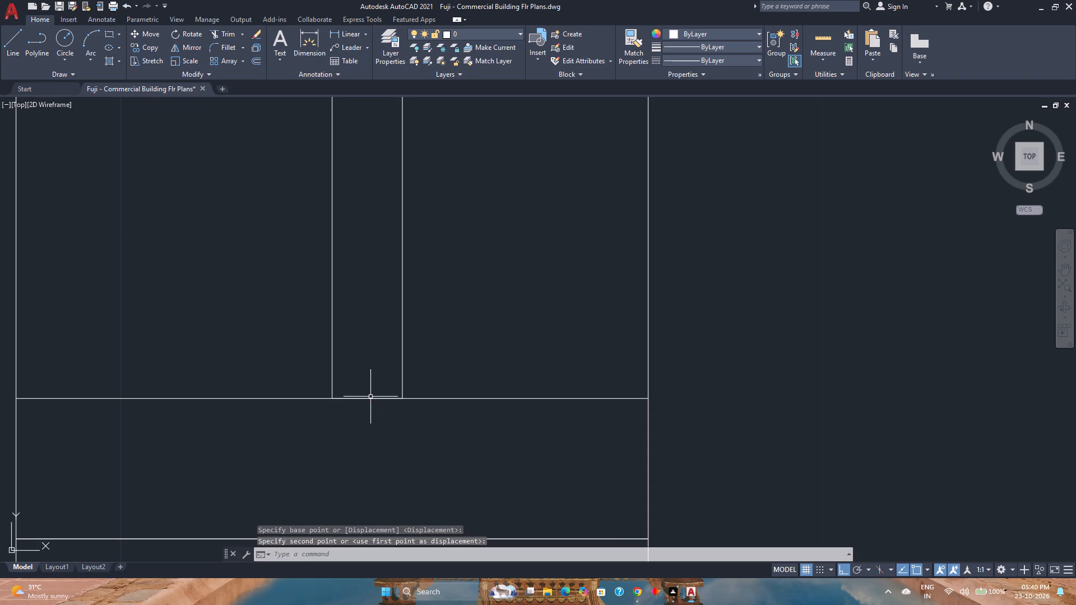
# Stretch the middle panel's top edge 2 inches north so it overlaps the northern panel.
pyautogui.scroll(-7, 370, 397)
pyautogui.moveTo(371, 333); pyautogui.dragTo(420, 438, button='middle')
pyautogui.scroll(-1, 420, 439)
pyautogui.scroll(4, 420, 431)
pyautogui.moveTo(414, 334); pyautogui.dragTo(439, 481, button='middle')
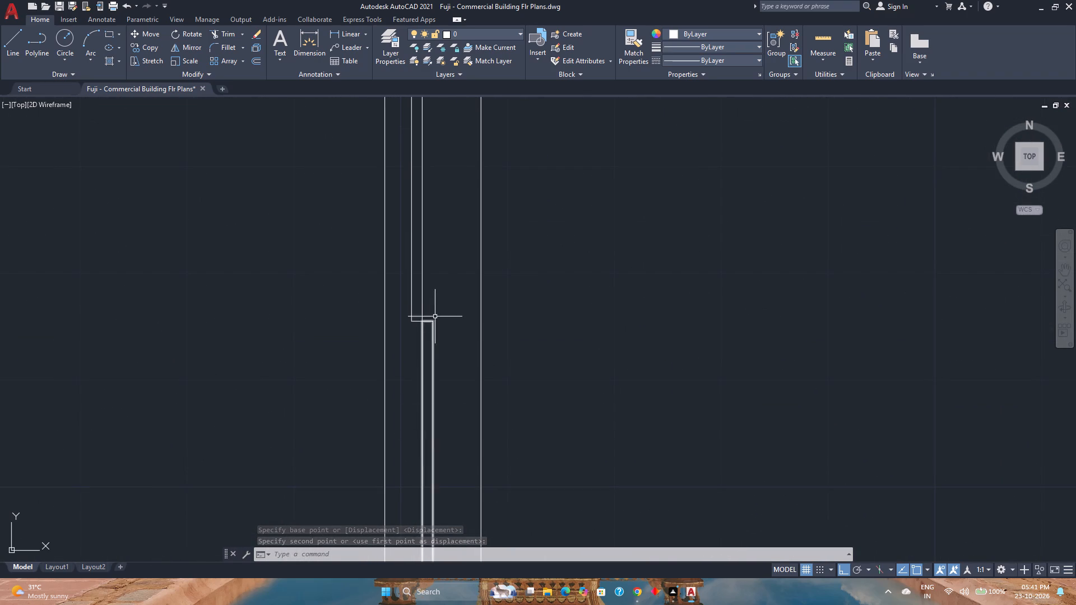
pyautogui.click(429, 319)
pyautogui.scroll(2, 429, 322)
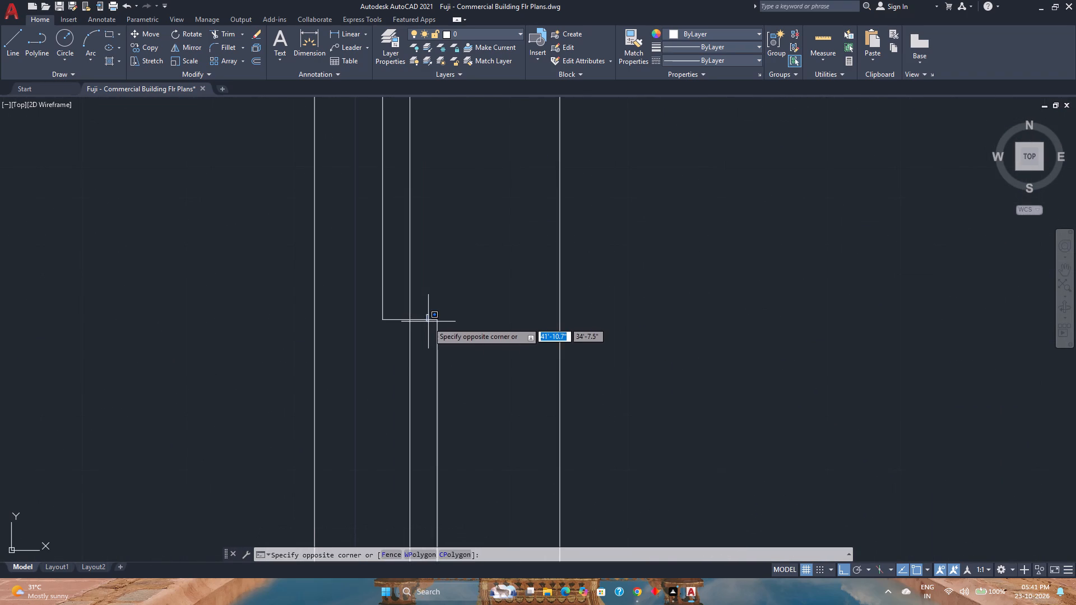
pyautogui.click(428, 322)
pyautogui.click(428, 319)
pyautogui.scroll(3, 422, 324)
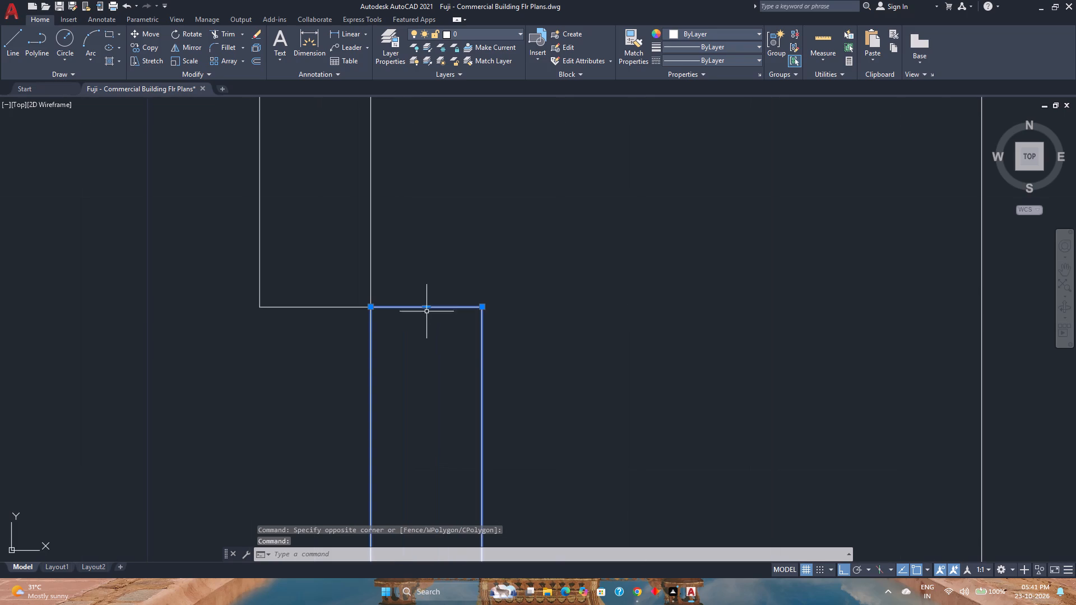
pyautogui.click(425, 307)
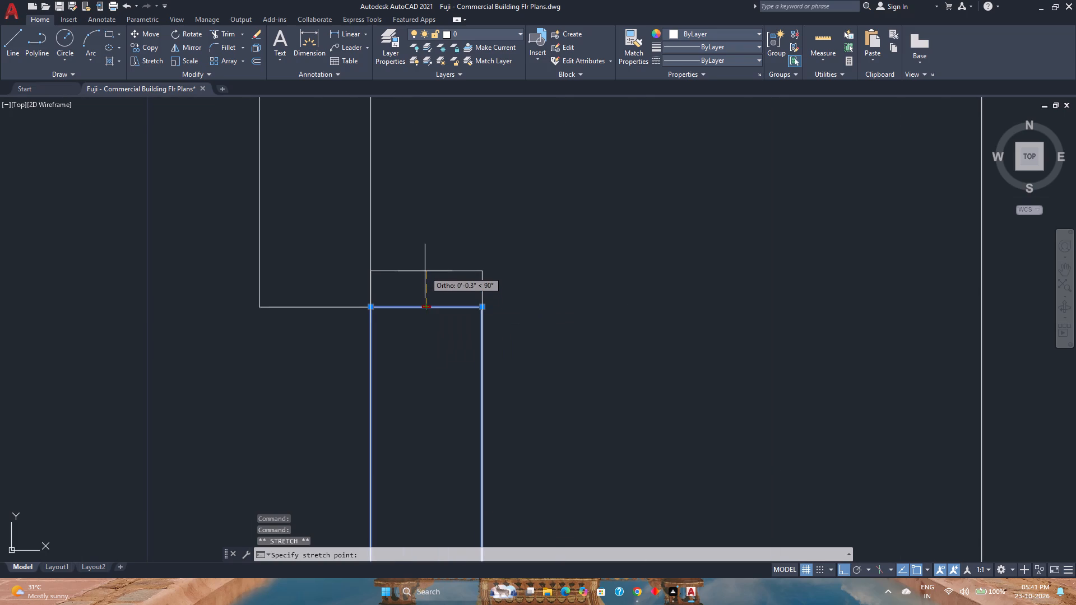
pyautogui.press('2')
pyautogui.press('Return')
pyautogui.scroll(-5, 428, 275)
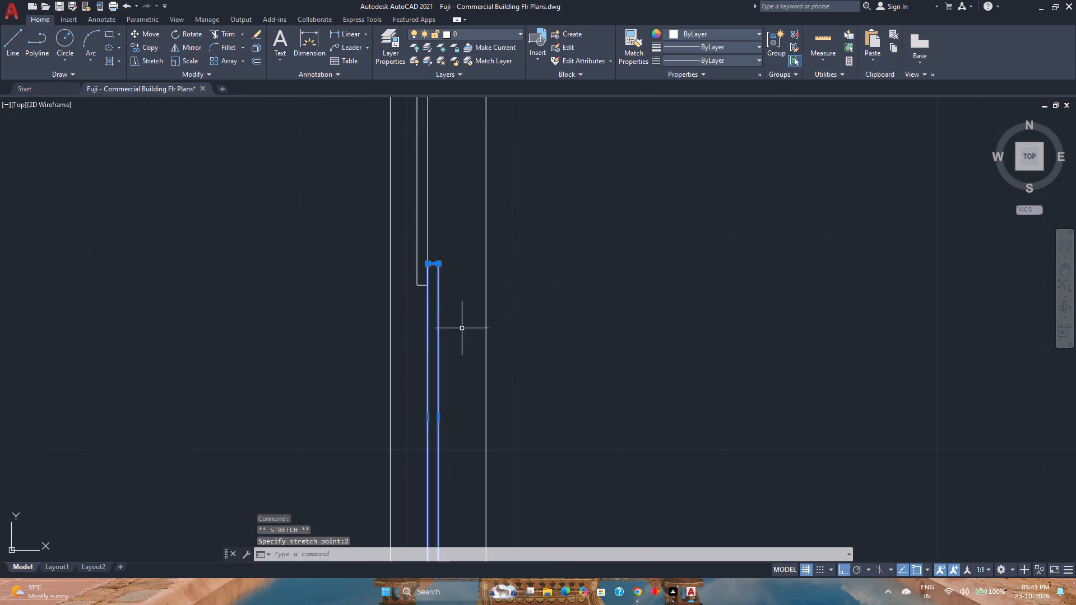
pyautogui.scroll(-2, 463, 335)
pyautogui.press('Escape')
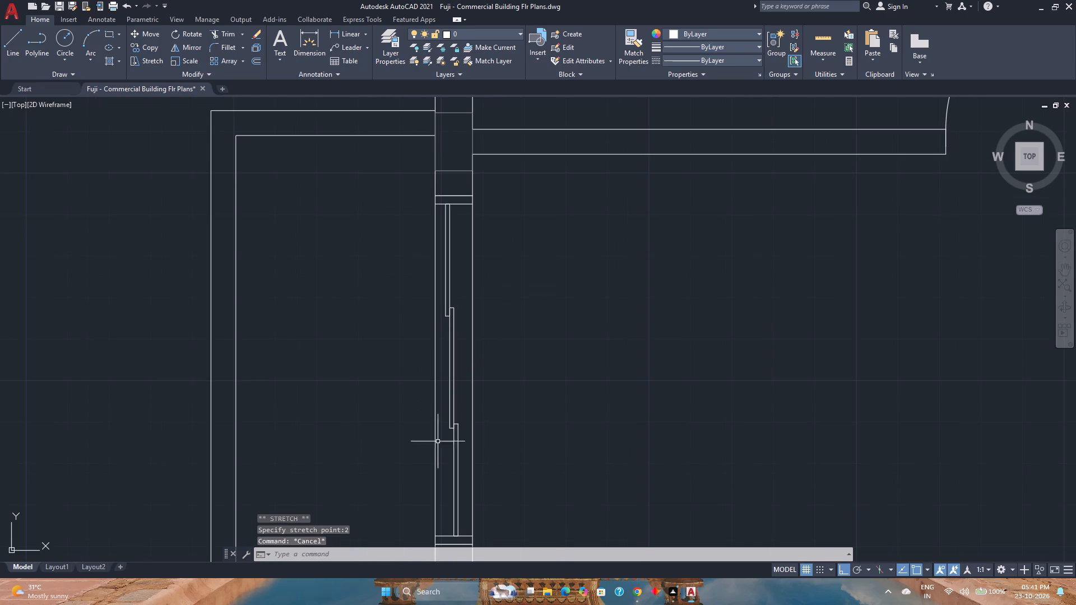
# Stretch the middle panel's top edge 0.5 inch back south.
pyautogui.scroll(1, 438, 452)
pyautogui.scroll(3, 448, 228)
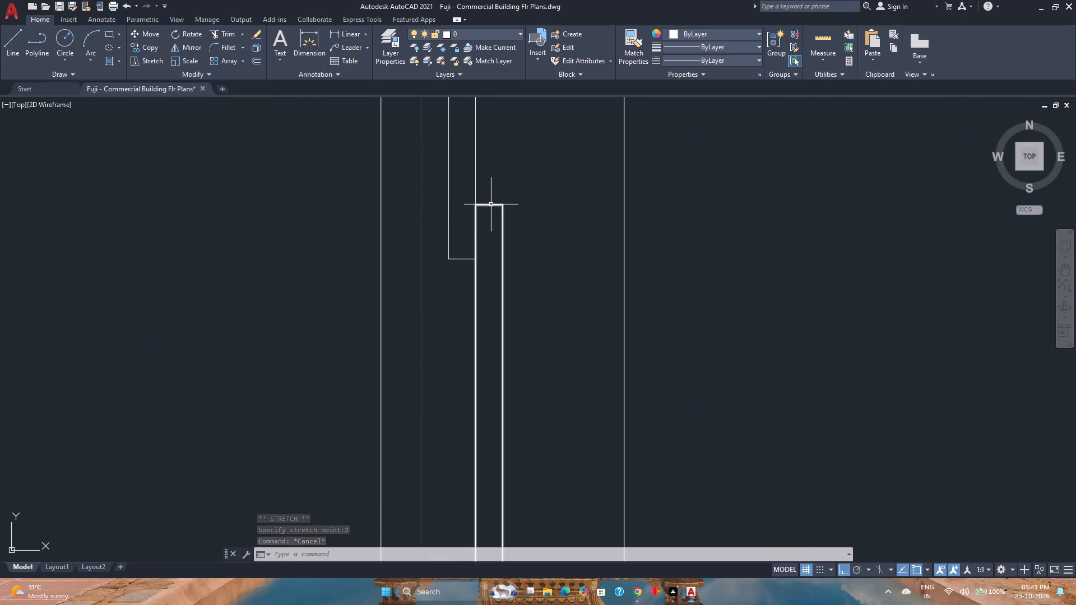
pyautogui.click(491, 204)
pyautogui.click(491, 206)
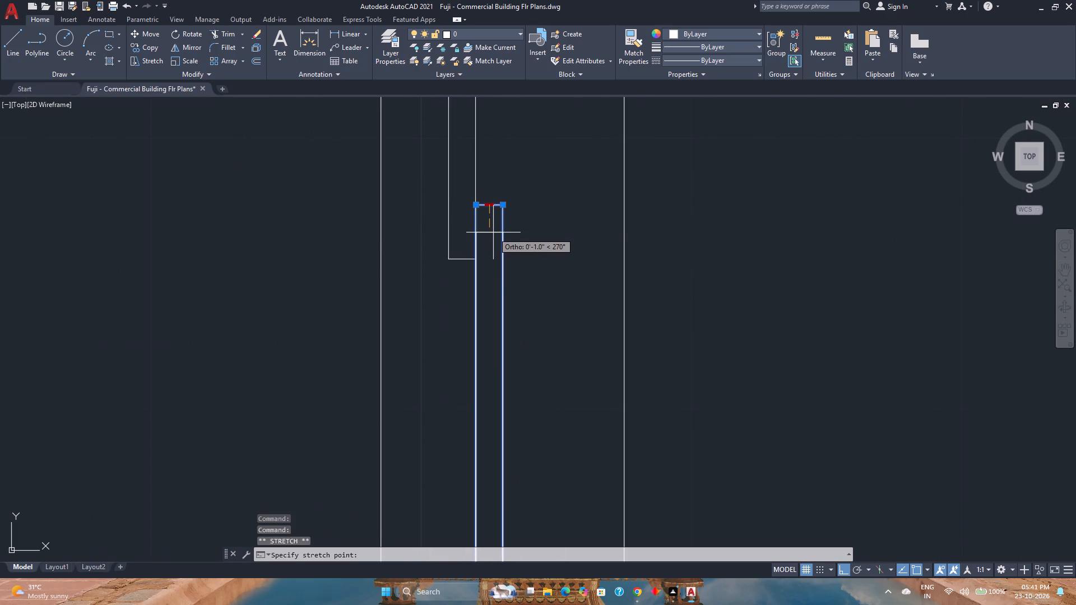
pyautogui.write('0.5')
pyautogui.press('Return')
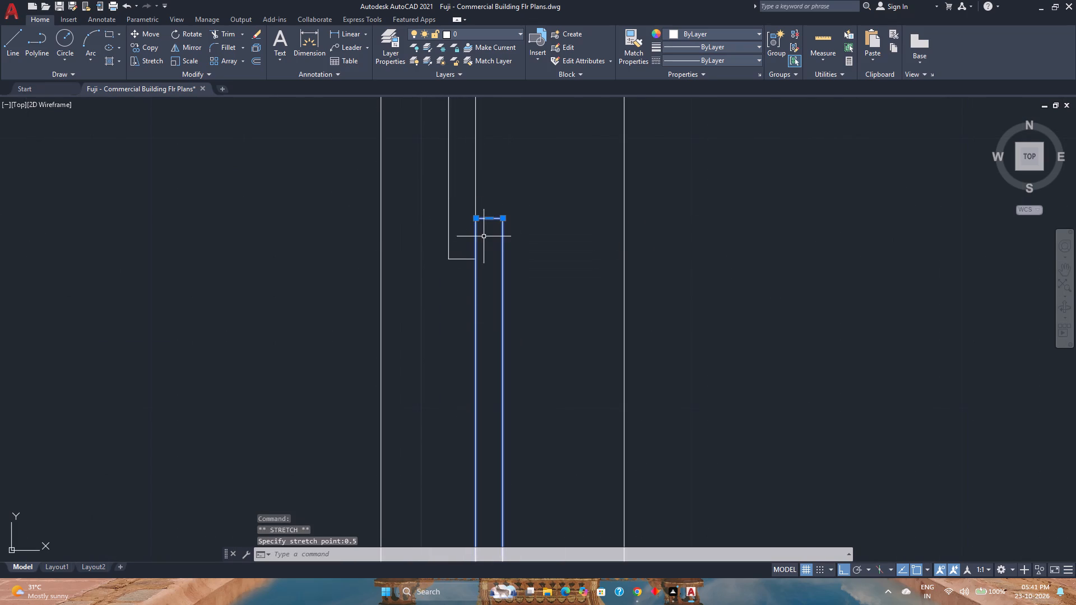
pyautogui.click(486, 220)
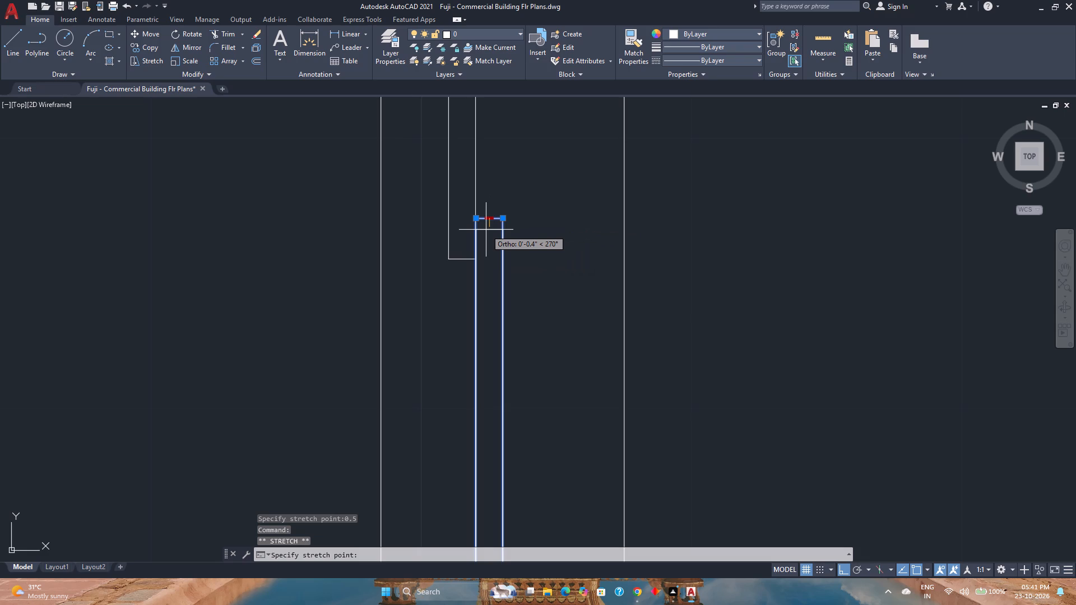
pyautogui.press('Escape')
pyautogui.scroll(-3, 494, 246)
pyautogui.press('Escape')
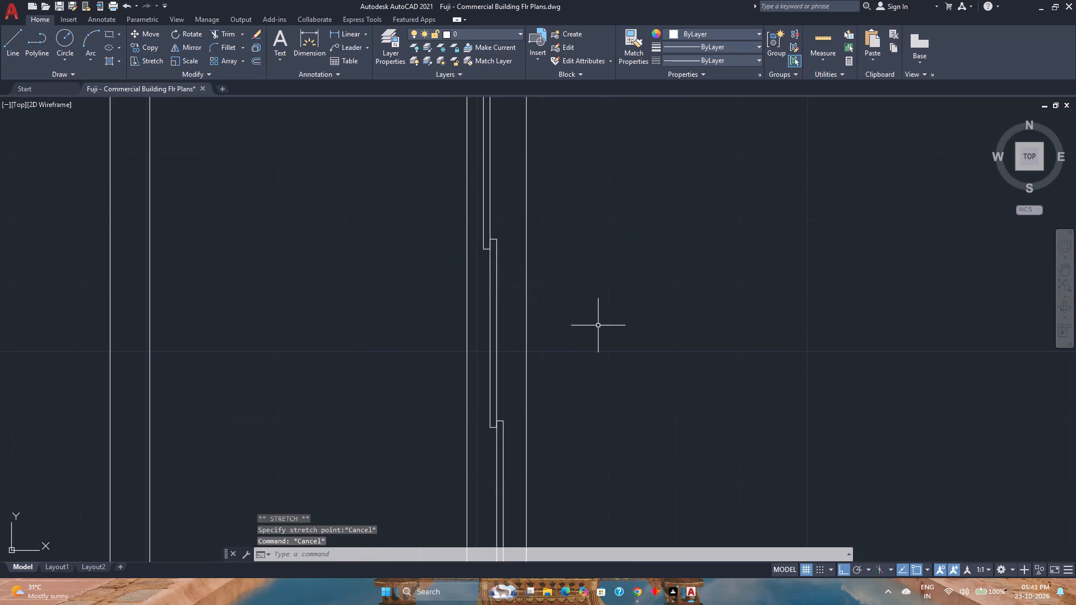
# Group the three staggered panels with the opening's frame and inner end lines into one sliding panel symbol.
pyautogui.scroll(-2, 599, 325)
pyautogui.moveTo(599, 325); pyautogui.dragTo(581, 324, button='middle')
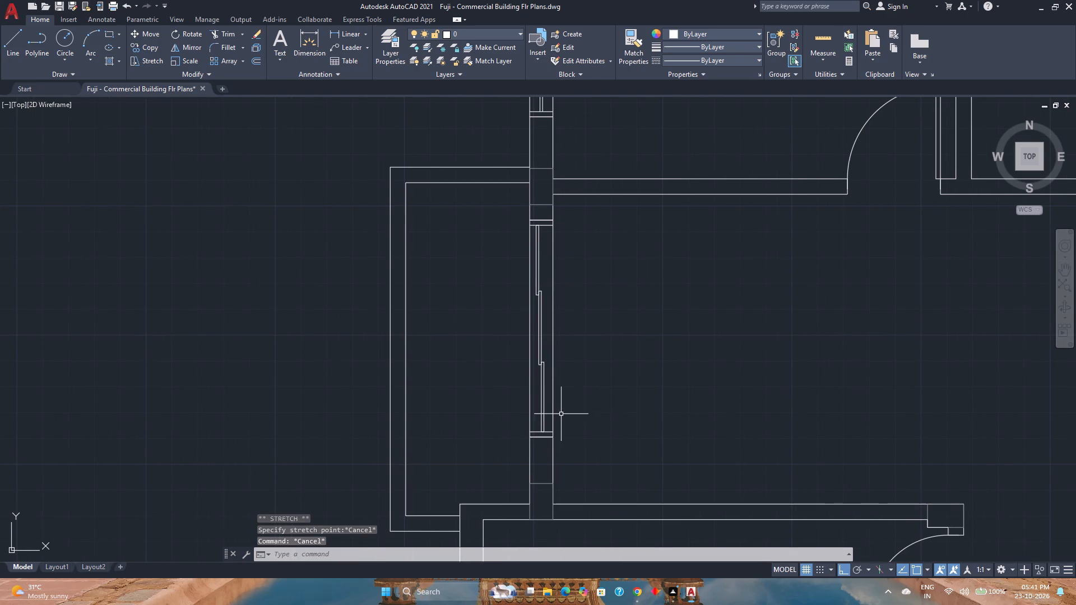
pyautogui.click(563, 431)
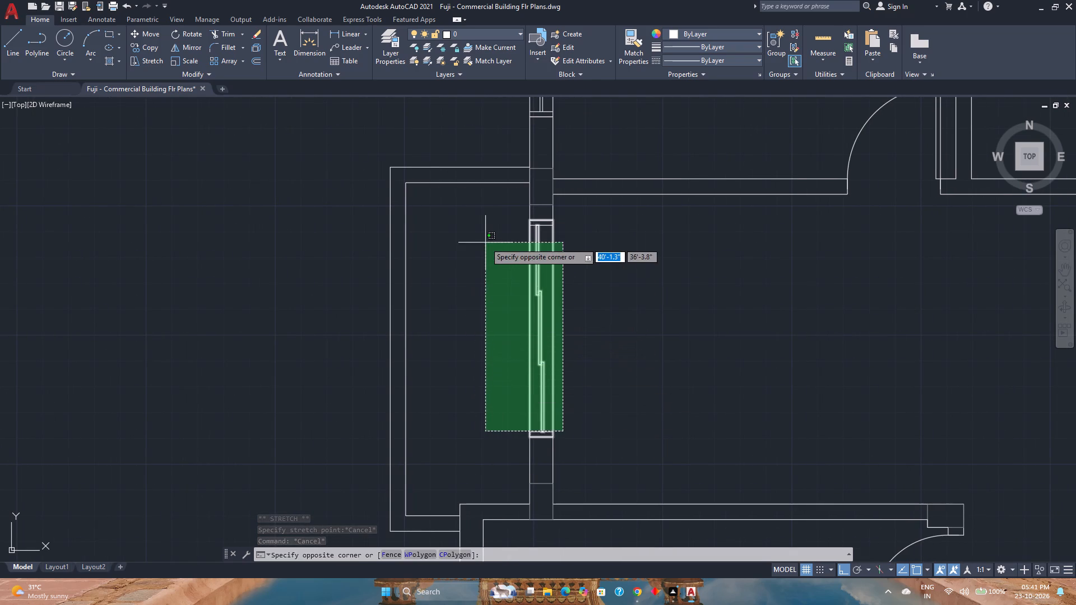
pyautogui.click(479, 224)
pyautogui.scroll(2, 568, 436)
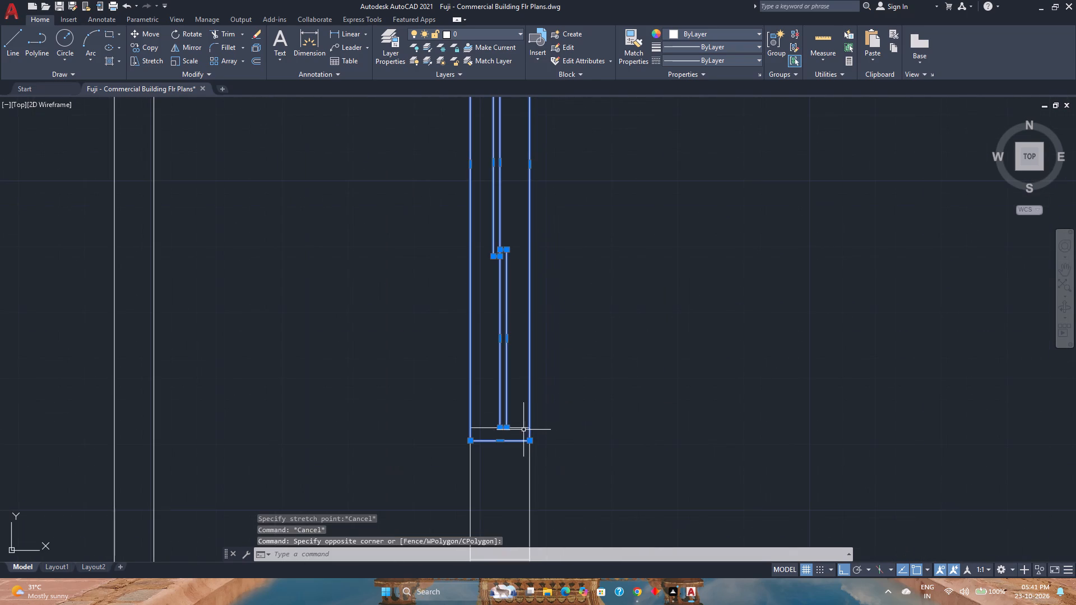
pyautogui.click(520, 426)
pyautogui.scroll(-4, 518, 414)
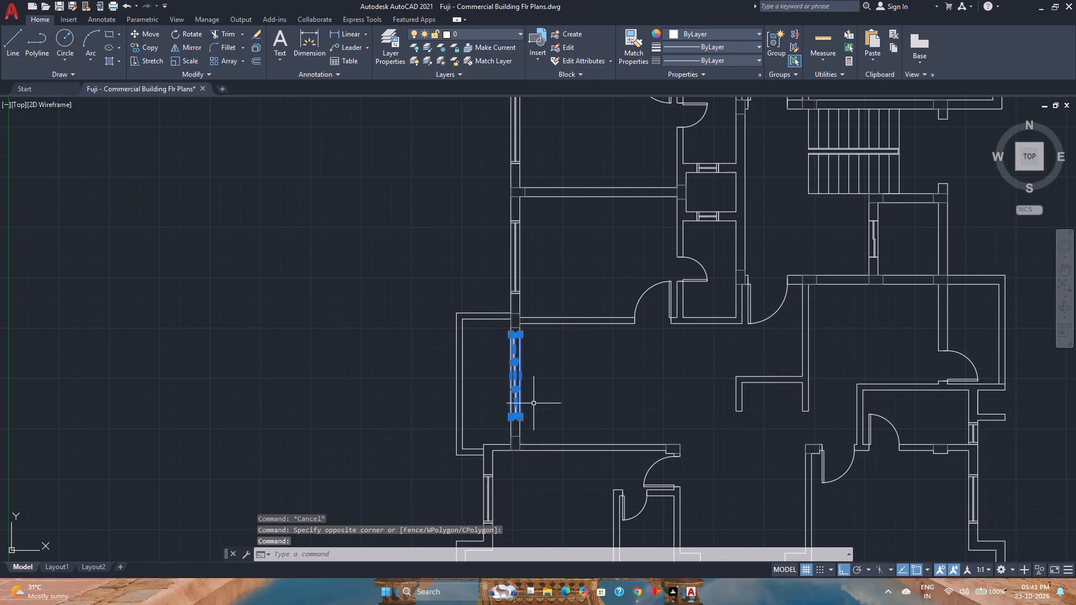
pyautogui.press('g')
pyautogui.press('Return')
pyautogui.scroll(1, 534, 404)
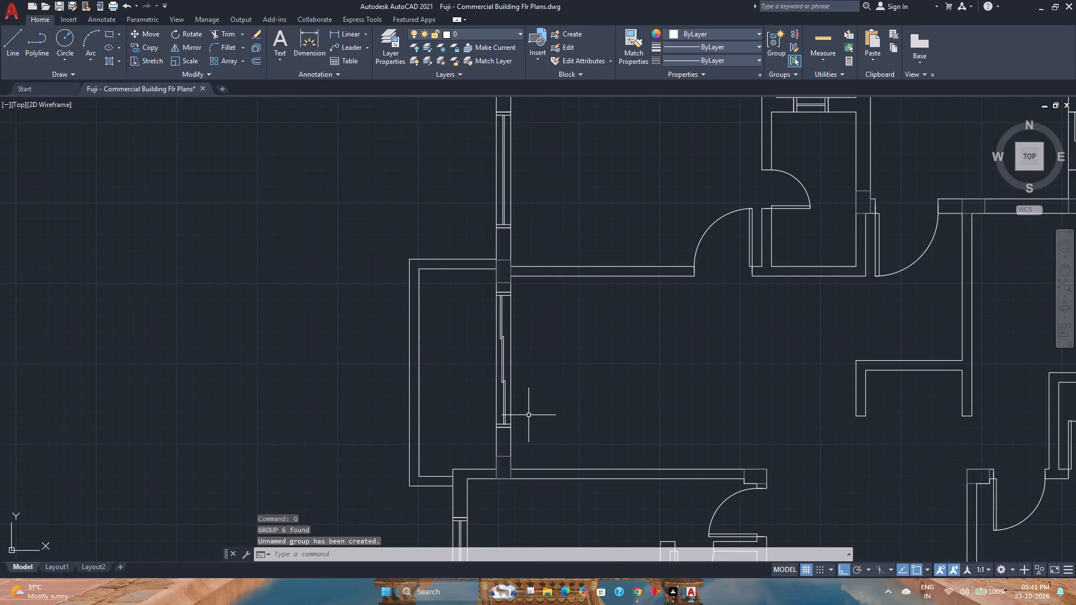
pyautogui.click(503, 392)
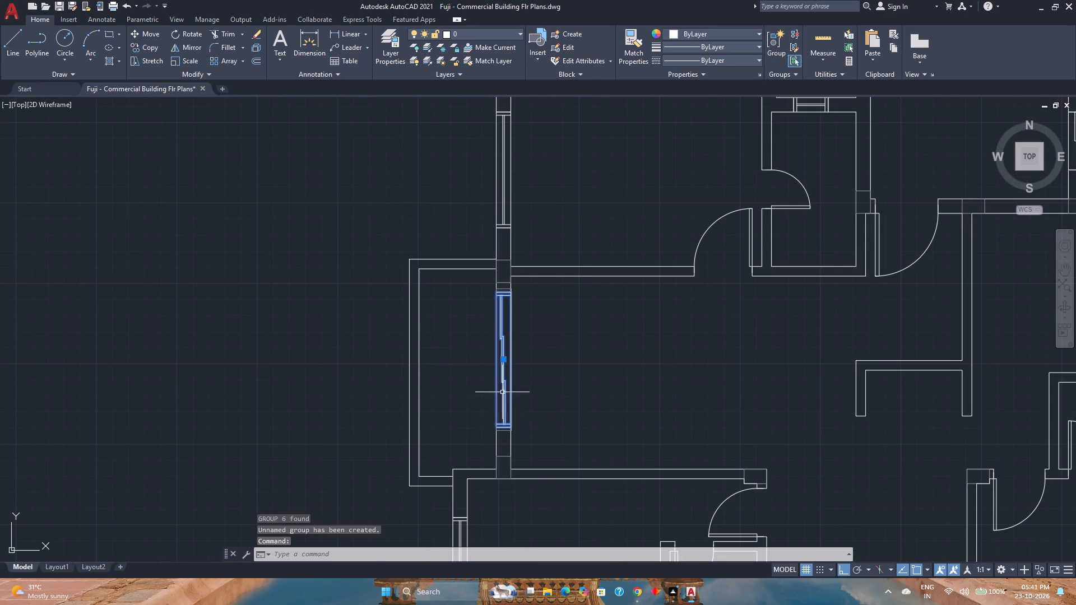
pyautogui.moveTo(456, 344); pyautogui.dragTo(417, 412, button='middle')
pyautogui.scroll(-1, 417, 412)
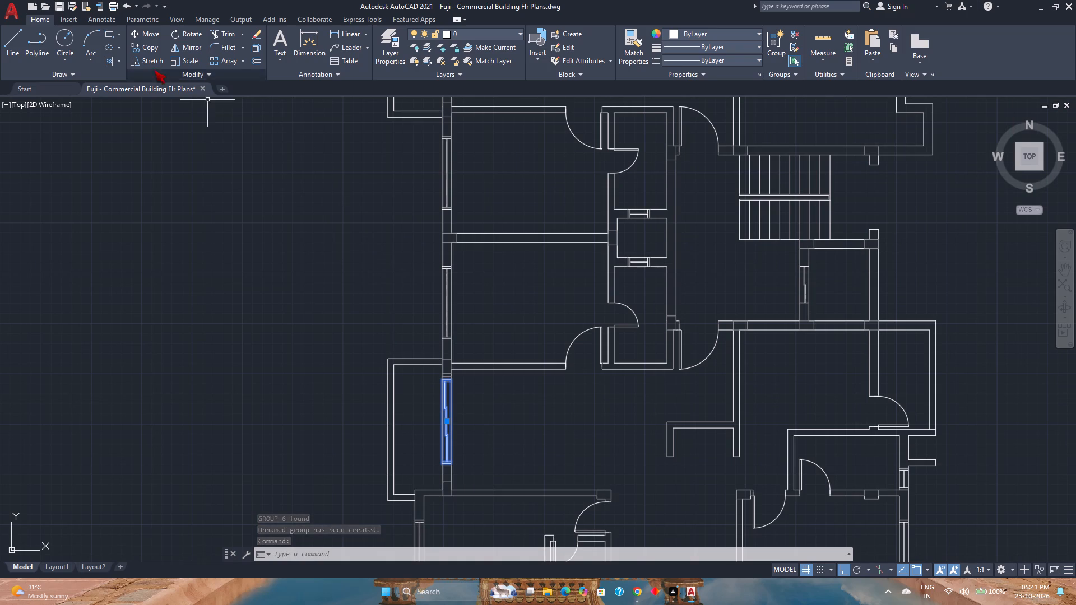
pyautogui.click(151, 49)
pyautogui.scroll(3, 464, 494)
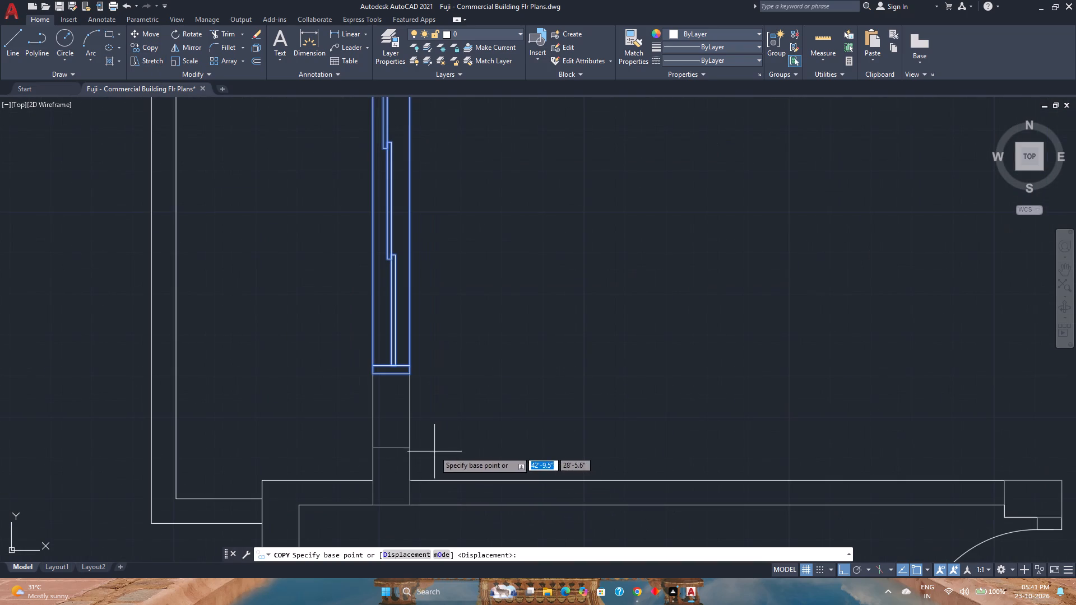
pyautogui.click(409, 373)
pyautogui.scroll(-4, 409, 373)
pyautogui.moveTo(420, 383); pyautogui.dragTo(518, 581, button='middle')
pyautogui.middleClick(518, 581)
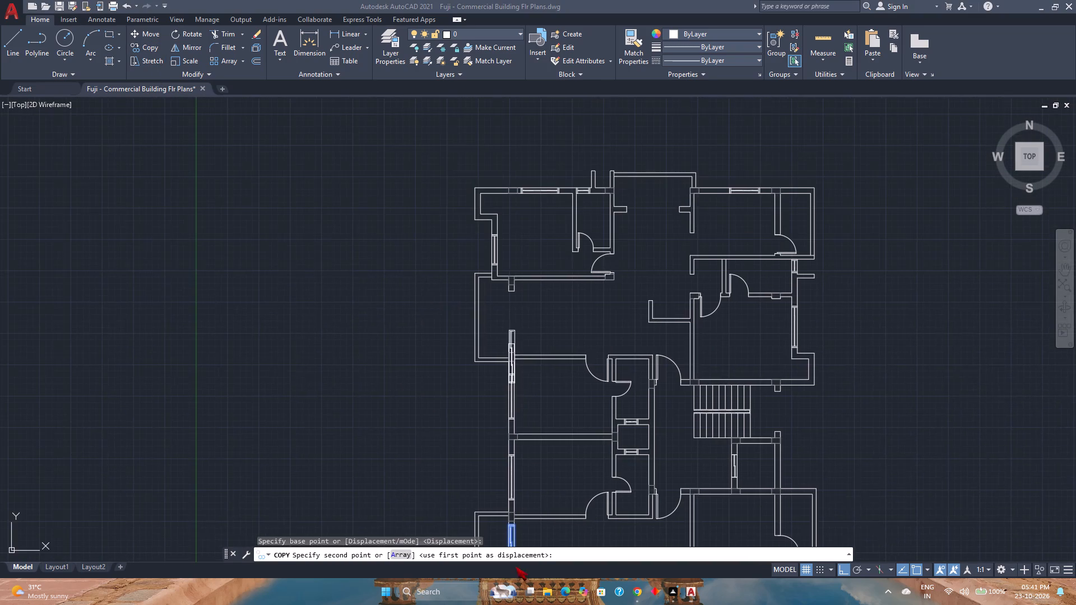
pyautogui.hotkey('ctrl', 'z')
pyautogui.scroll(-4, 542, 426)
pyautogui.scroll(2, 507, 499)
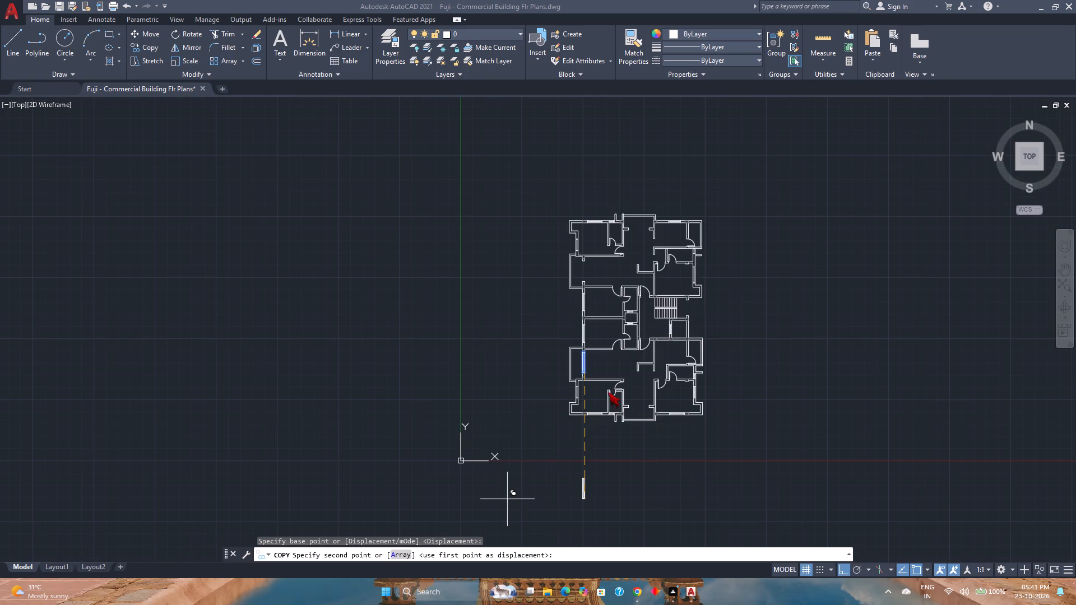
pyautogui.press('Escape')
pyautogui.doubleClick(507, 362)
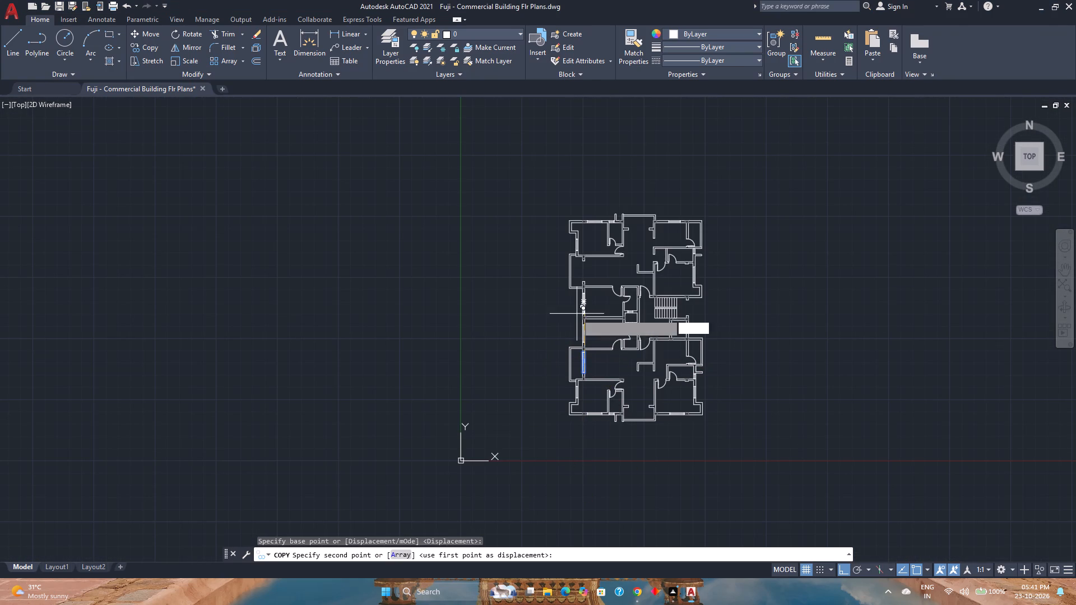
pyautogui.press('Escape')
# Copy the grouped three-panel sliding symbol from the southern west balcony opening into the matching northern balcony opening, aligning it at its southeast corner.
pyautogui.scroll(1, 600, 323)
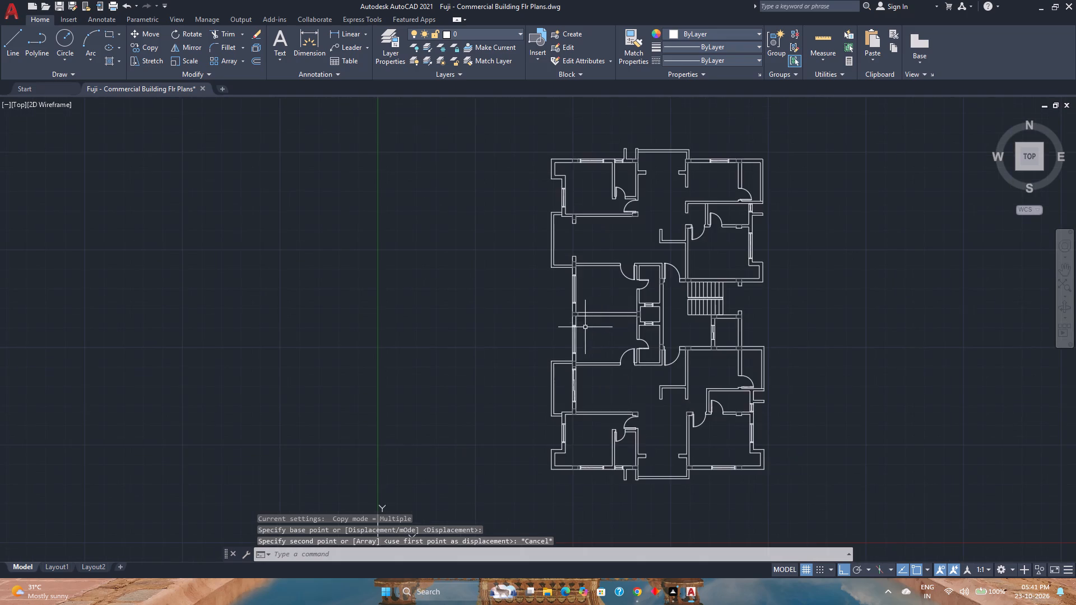
pyautogui.scroll(1, 585, 327)
pyautogui.click(572, 429)
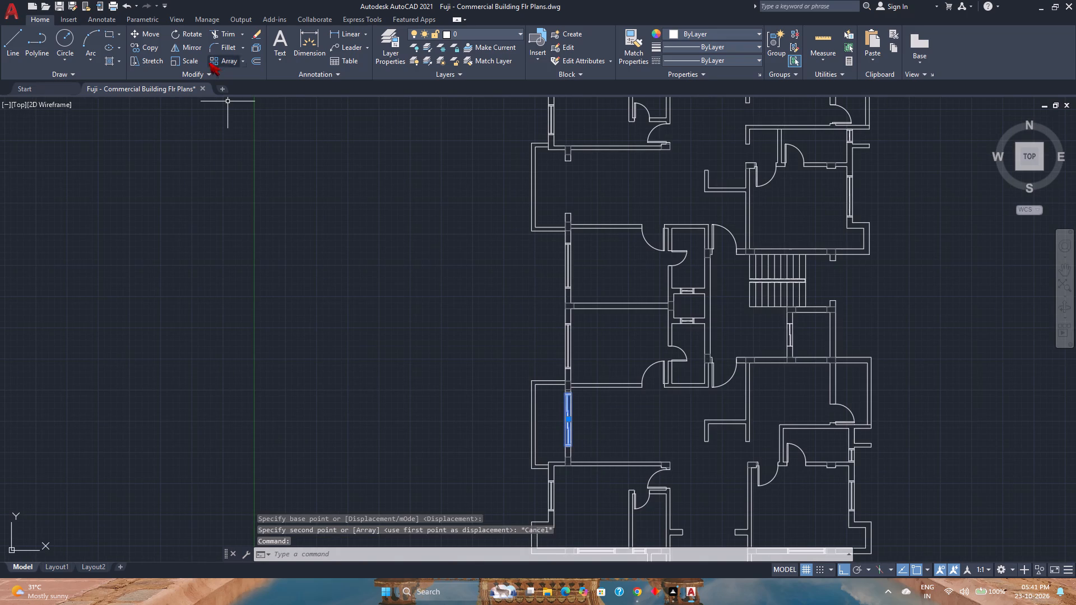
pyautogui.click(160, 49)
pyautogui.scroll(2, 579, 453)
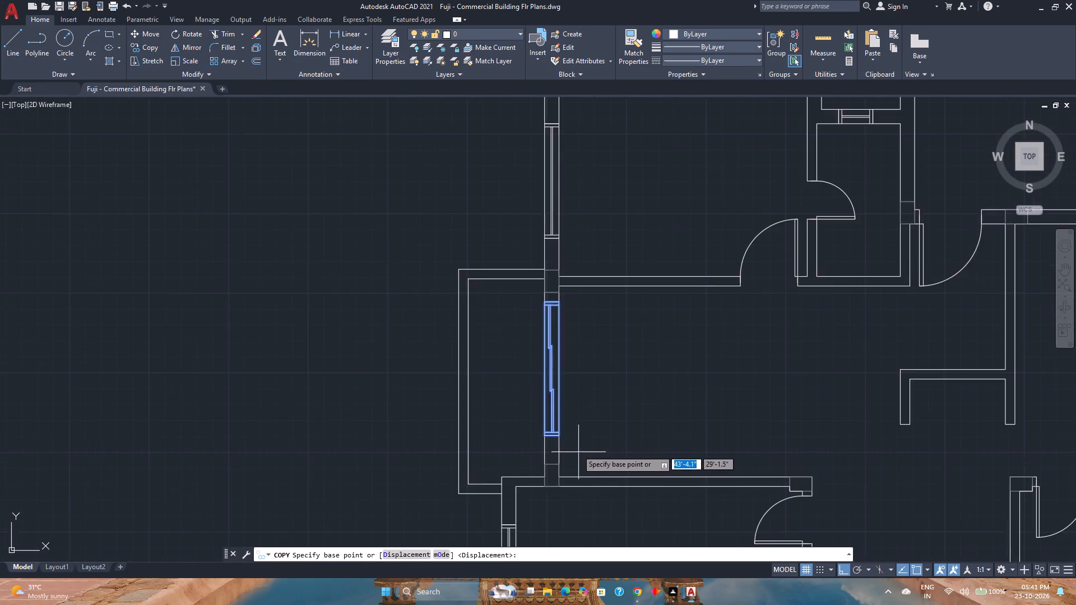
pyautogui.scroll(1, 573, 446)
pyautogui.click(553, 429)
pyautogui.scroll(-4, 553, 429)
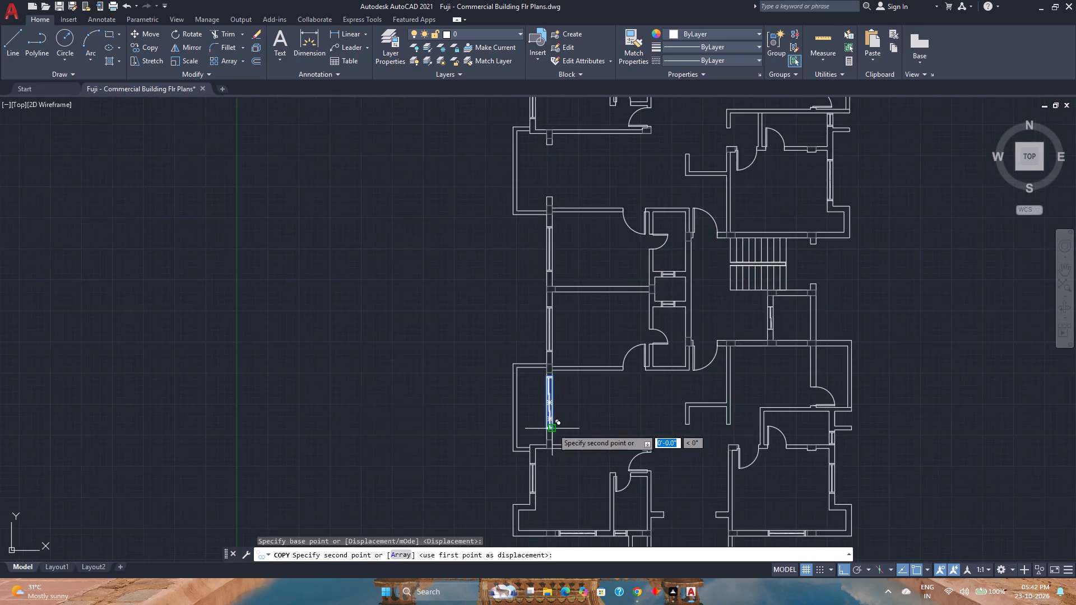
pyautogui.scroll(-1, 553, 429)
pyautogui.scroll(2, 559, 332)
pyautogui.scroll(3, 517, 365)
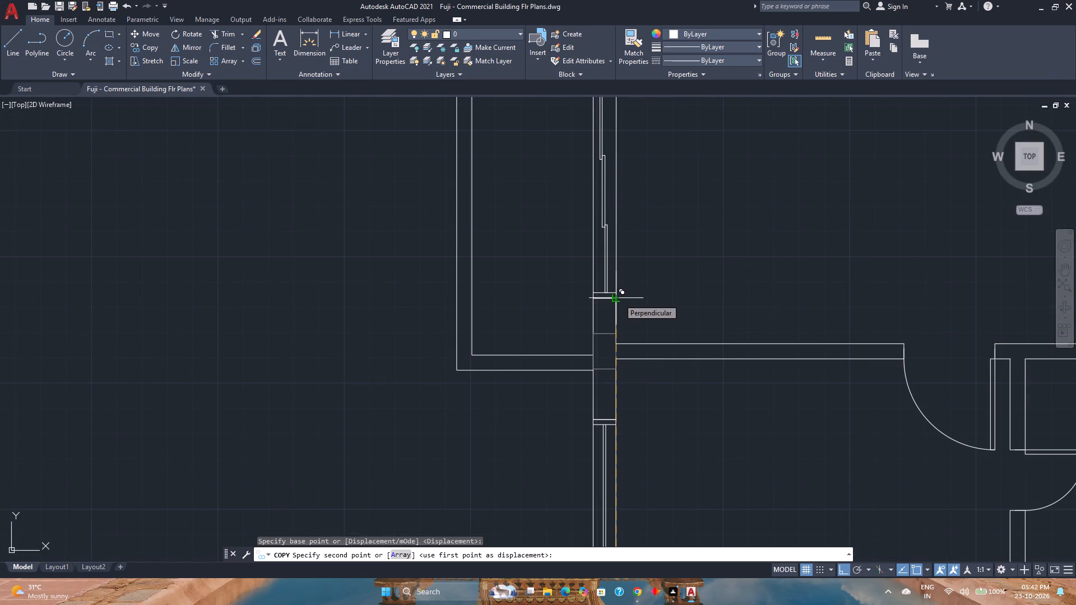
pyautogui.click(619, 299)
pyautogui.press('Escape')
# Save the drawing.
pyautogui.scroll(-3, 644, 290)
pyautogui.moveTo(668, 378); pyautogui.dragTo(535, 365, button='middle')
pyautogui.middleClick(535, 365)
pyautogui.hotkey('ctrl', 's')
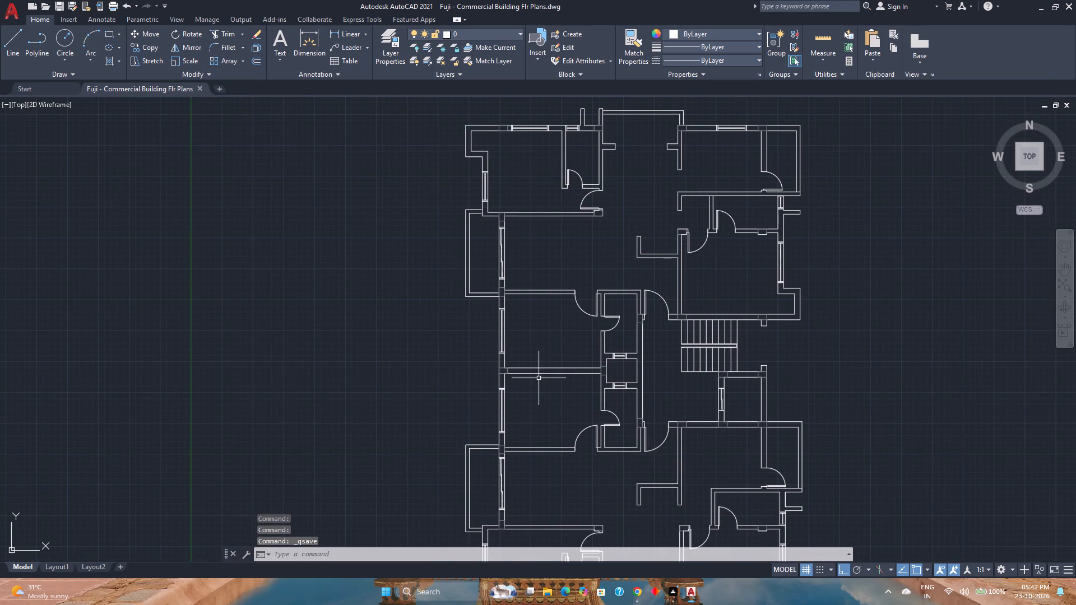
# Measure the opening in the east wall beside the staircase.
pyautogui.moveTo(538, 383); pyautogui.dragTo(481, 319, button='middle')
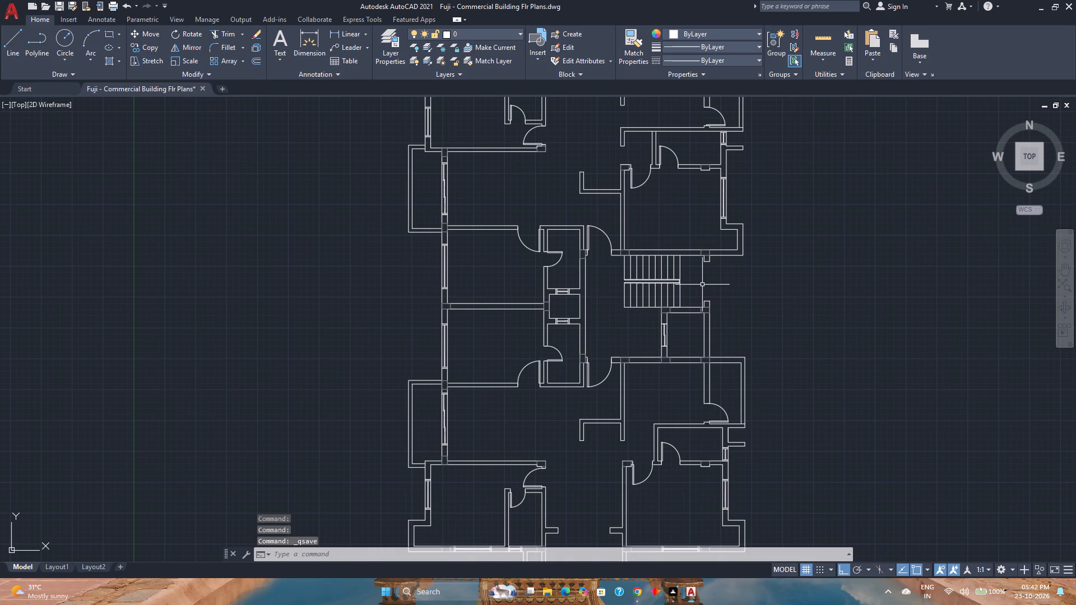
pyautogui.moveTo(702, 286); pyautogui.dragTo(603, 315, button='middle')
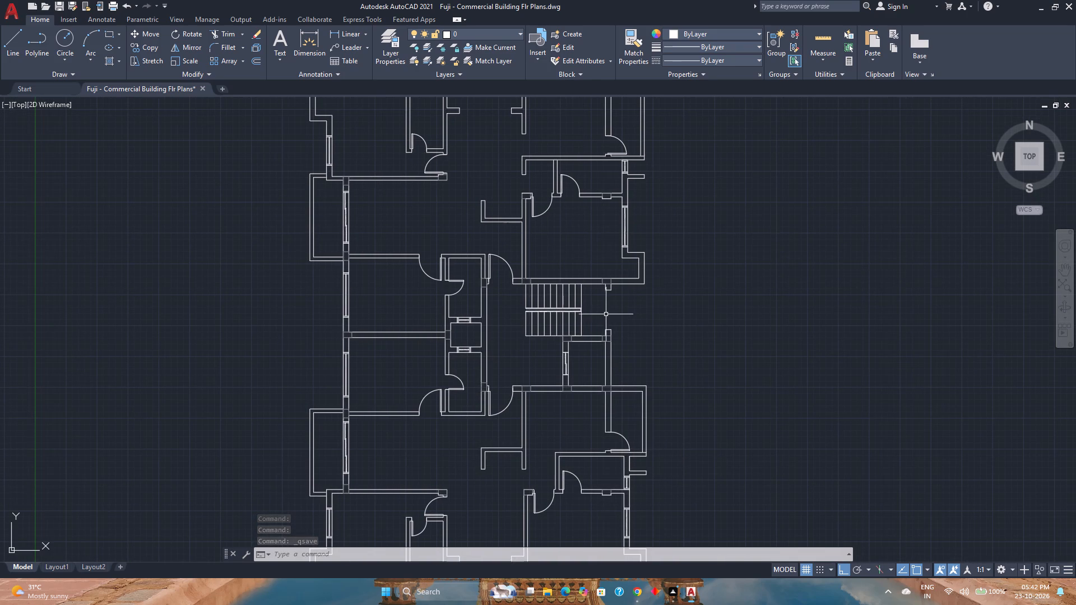
pyautogui.click(814, 44)
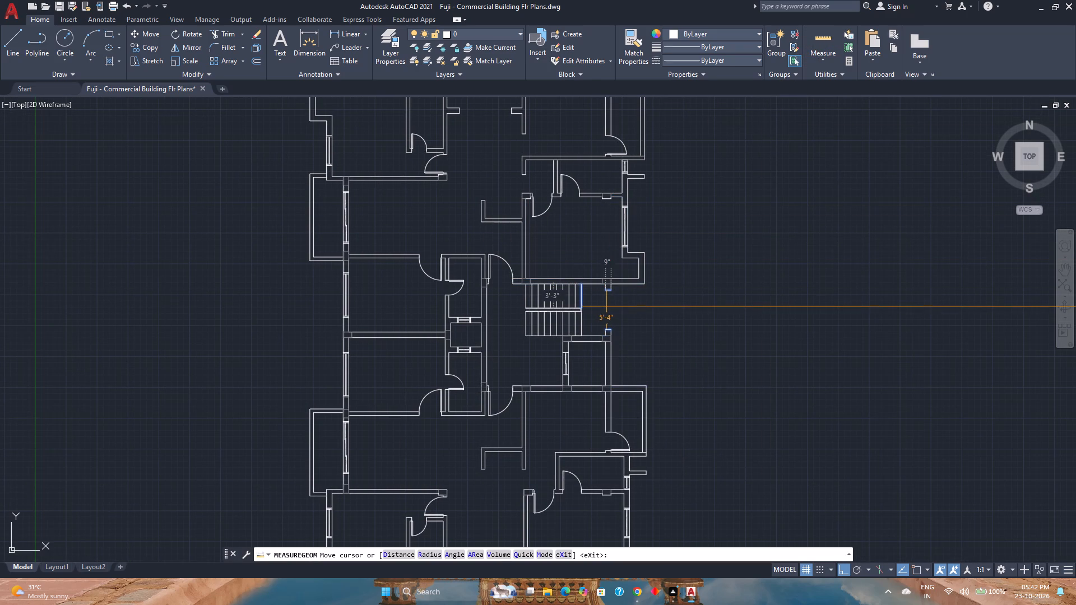
pyautogui.moveTo(609, 304); pyautogui.dragTo(605, 362, button='middle')
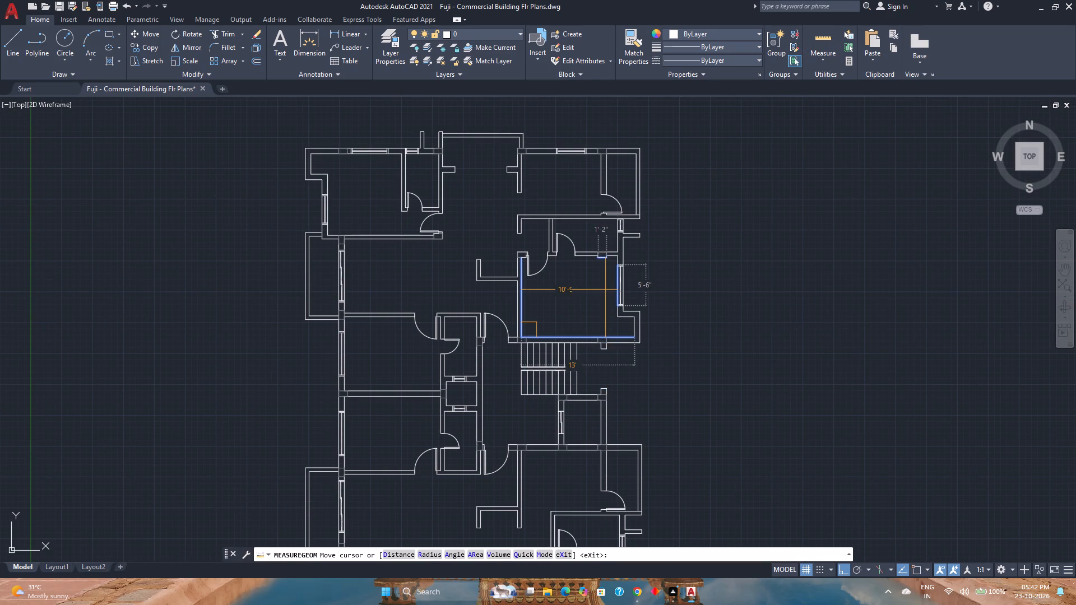
pyautogui.press('Escape')
# Draw a 5'-4" long rectangle filling the east wall opening beside the staircase, spanning corner to corner between the two wall stubs.
pyautogui.scroll(1, 606, 370)
pyautogui.moveTo(606, 370); pyautogui.dragTo(588, 368, button='middle')
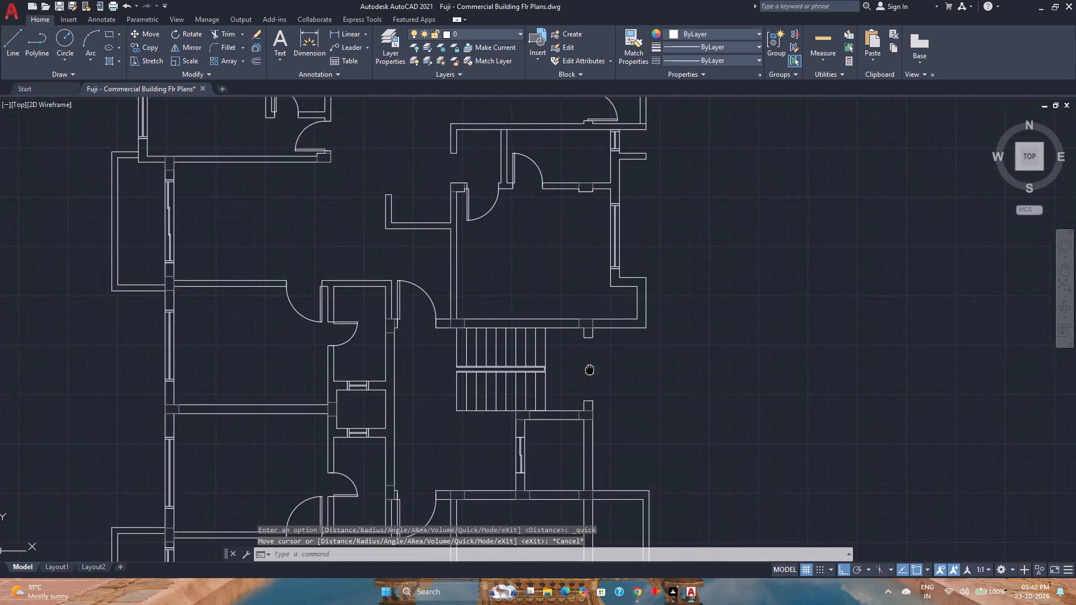
pyautogui.moveTo(588, 368); pyautogui.dragTo(572, 302, button='middle')
pyautogui.scroll(-1, 578, 300)
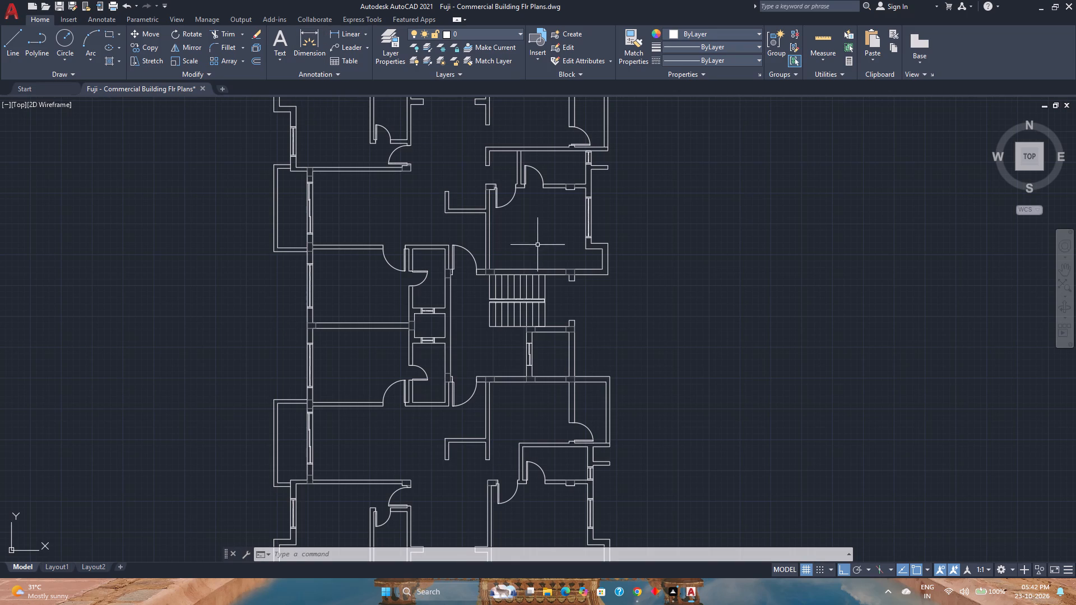
pyautogui.scroll(2, 576, 309)
pyautogui.moveTo(562, 304); pyautogui.dragTo(581, 324, button='middle')
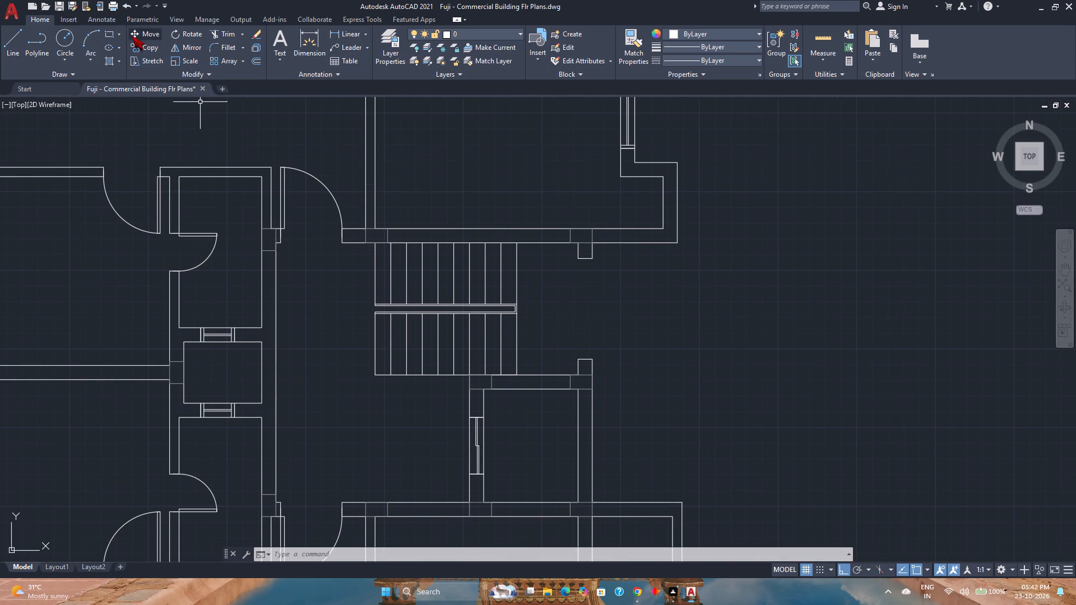
pyautogui.click(112, 36)
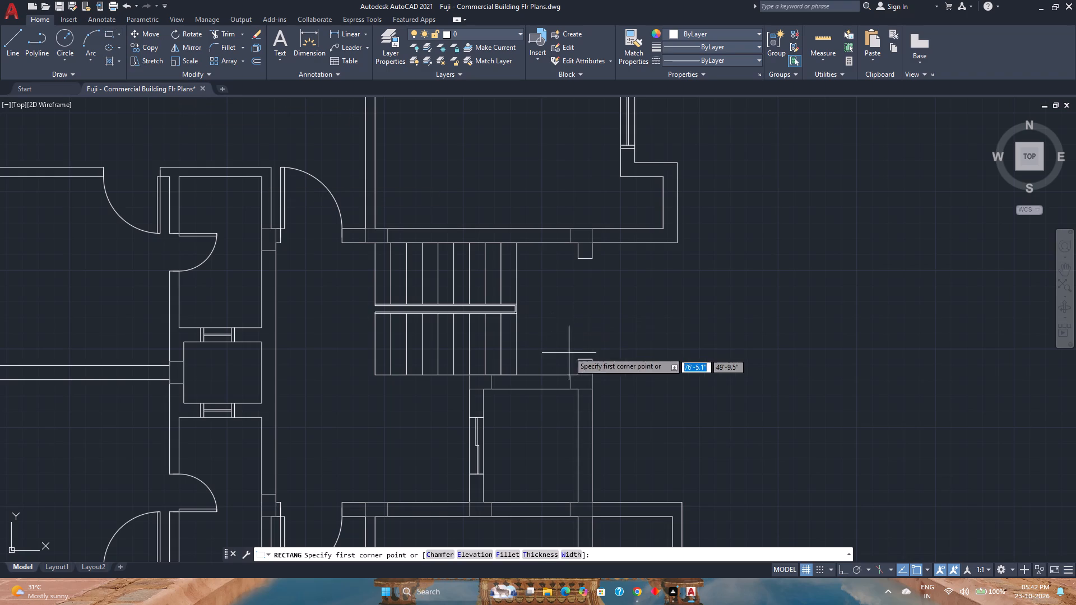
pyautogui.scroll(2, 576, 258)
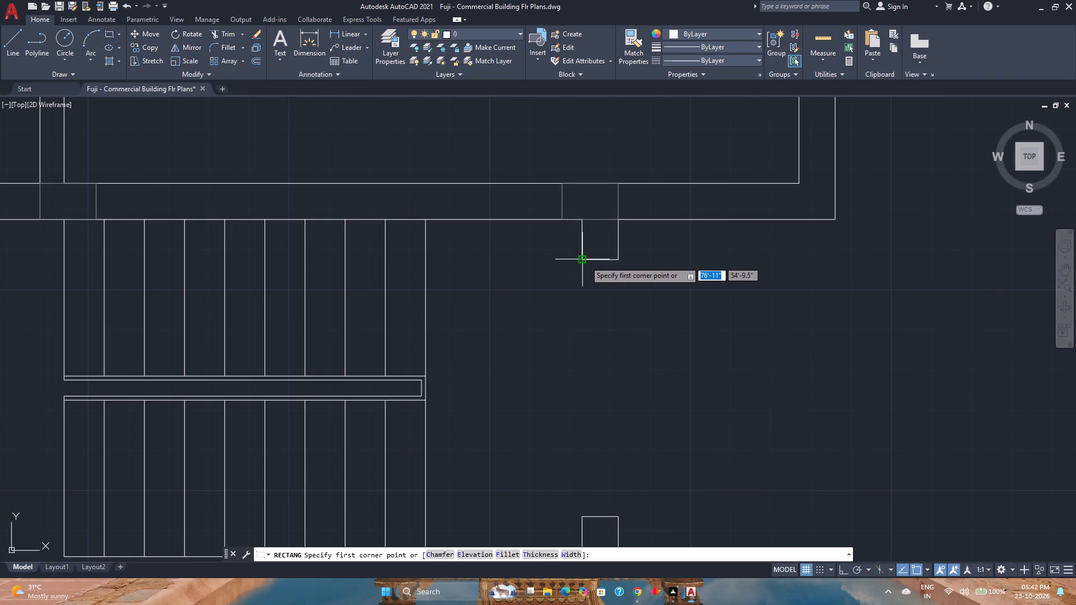
pyautogui.click(585, 261)
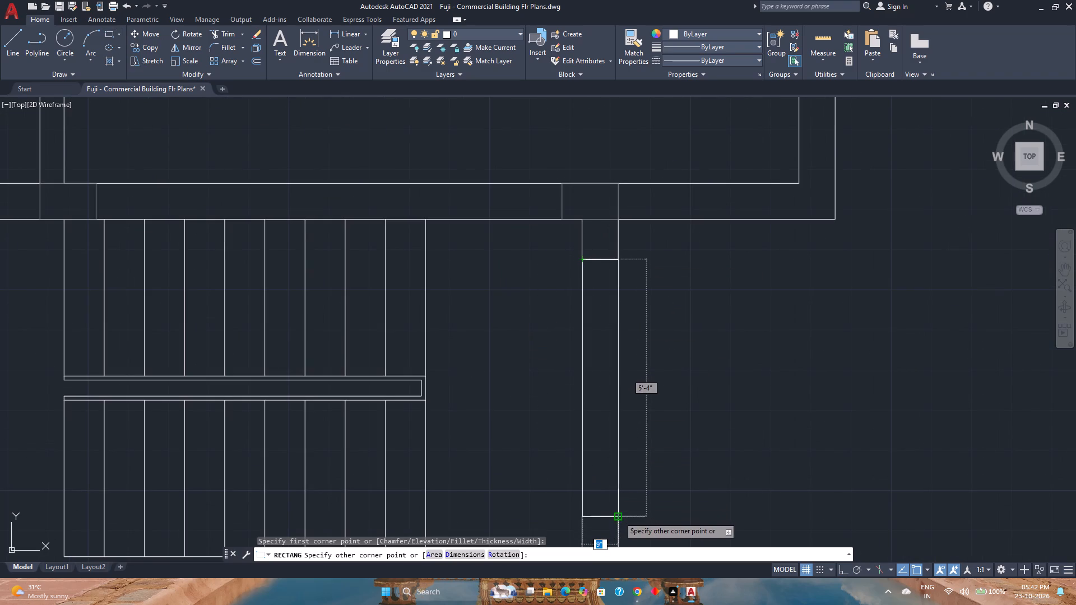
pyautogui.click(619, 516)
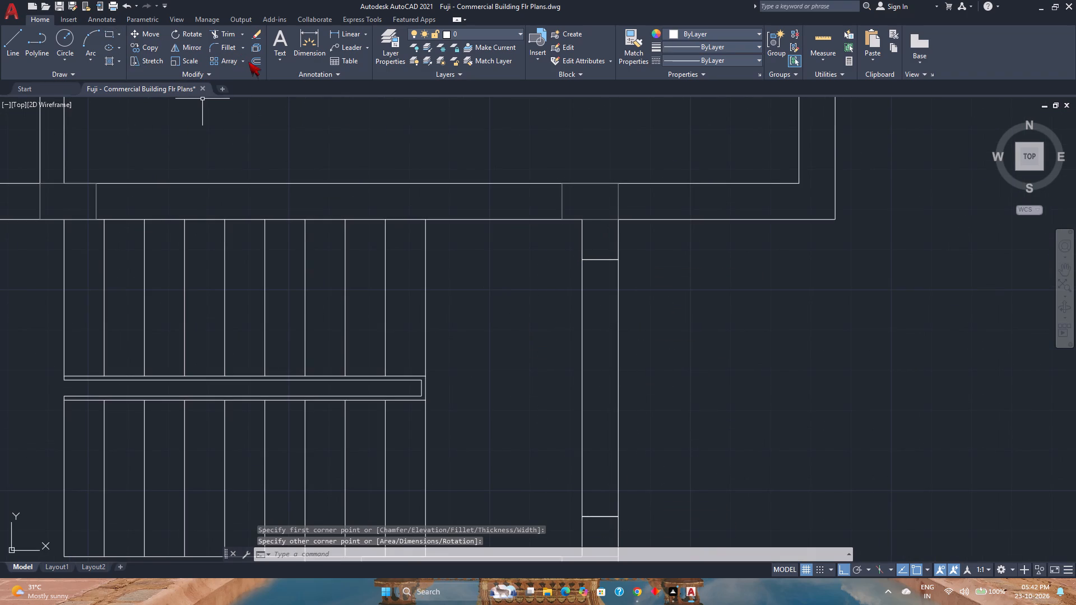
# Offset the new opening rectangle 2 inches inward.
pyautogui.click(253, 61)
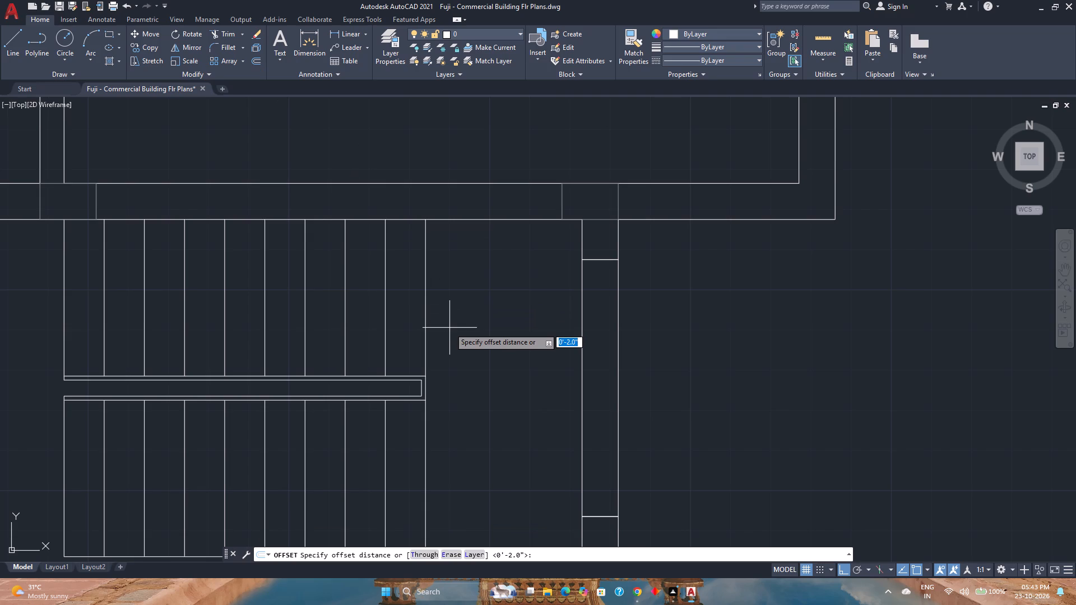
pyautogui.press('2')
pyautogui.press('Return')
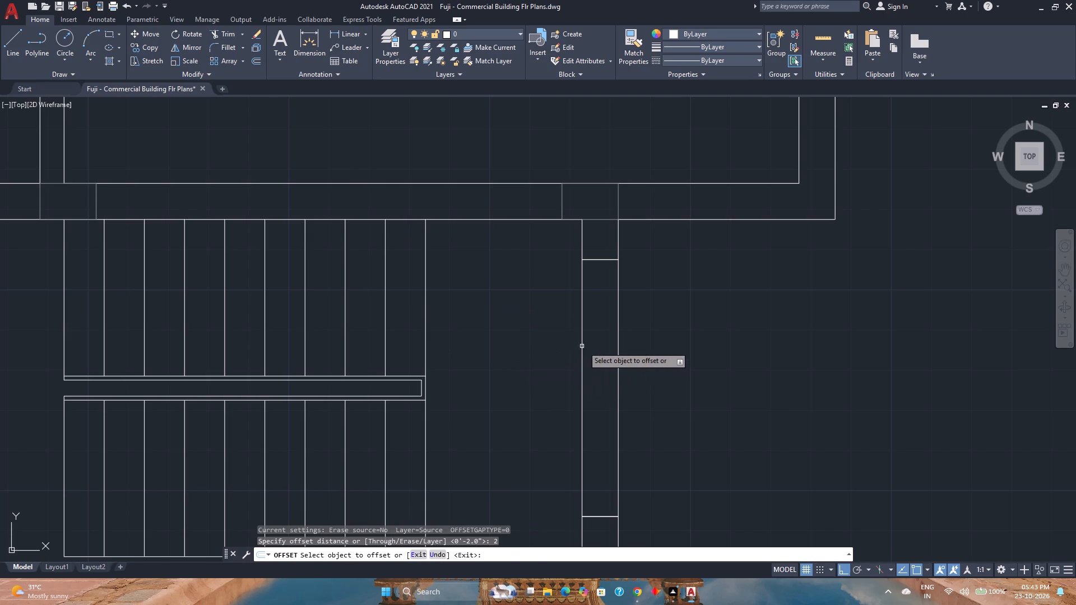
pyautogui.click(583, 346)
pyautogui.click(599, 343)
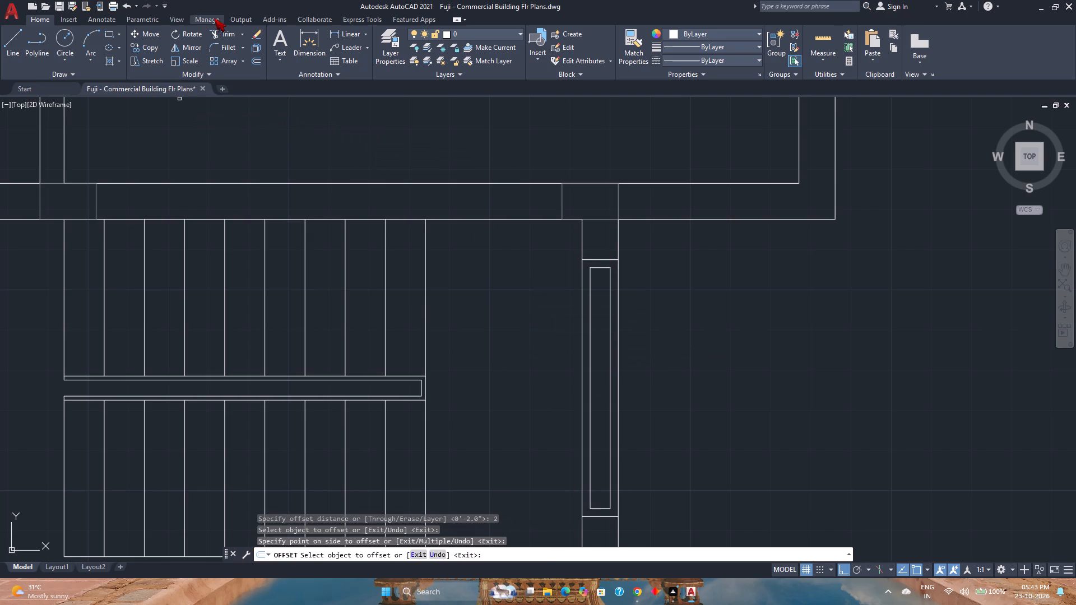
# Trim away the inner rectangle's long sides and extend its two short ends to the frame's sides as inner end lines.
pyautogui.click(215, 32)
pyautogui.click(613, 386)
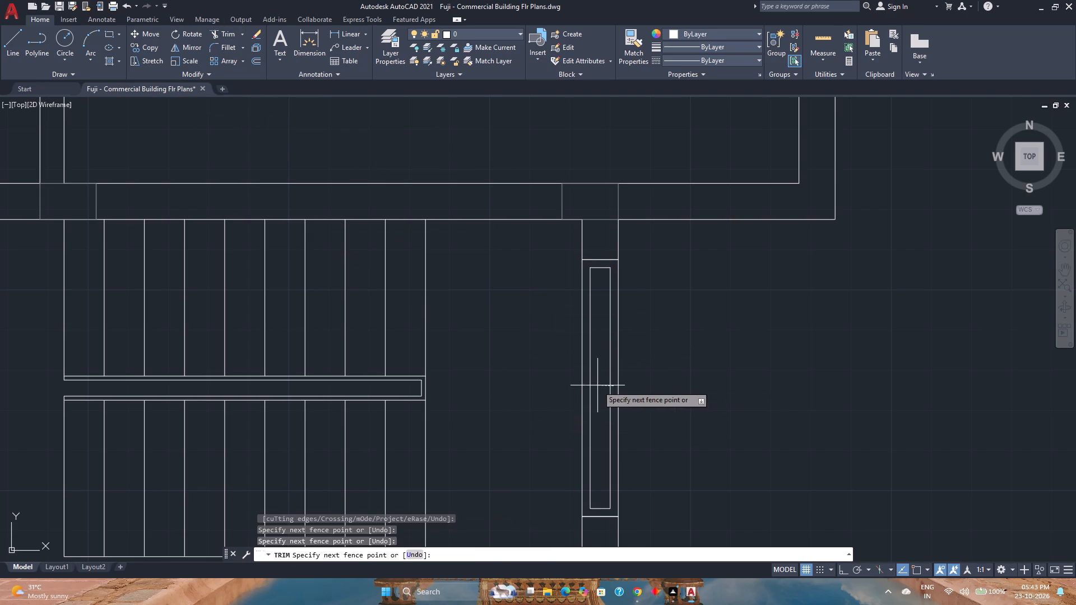
pyautogui.click(588, 386)
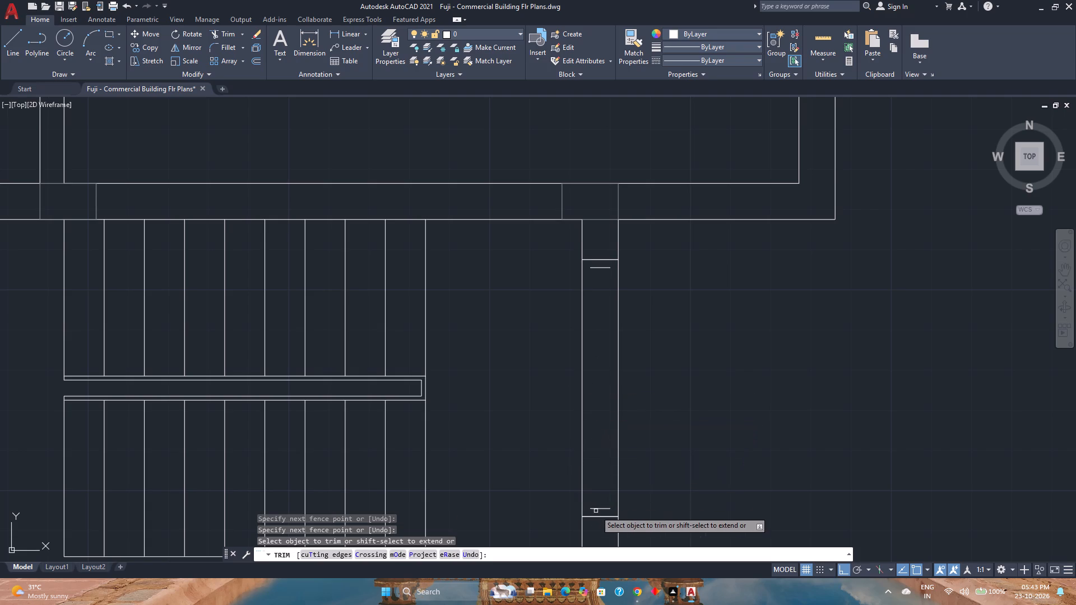
pyautogui.keyDown('shift'); pyautogui.click(599, 508); pyautogui.keyUp('shift')
pyautogui.keyDown('shift'); pyautogui.click(602, 507); pyautogui.keyUp('shift')
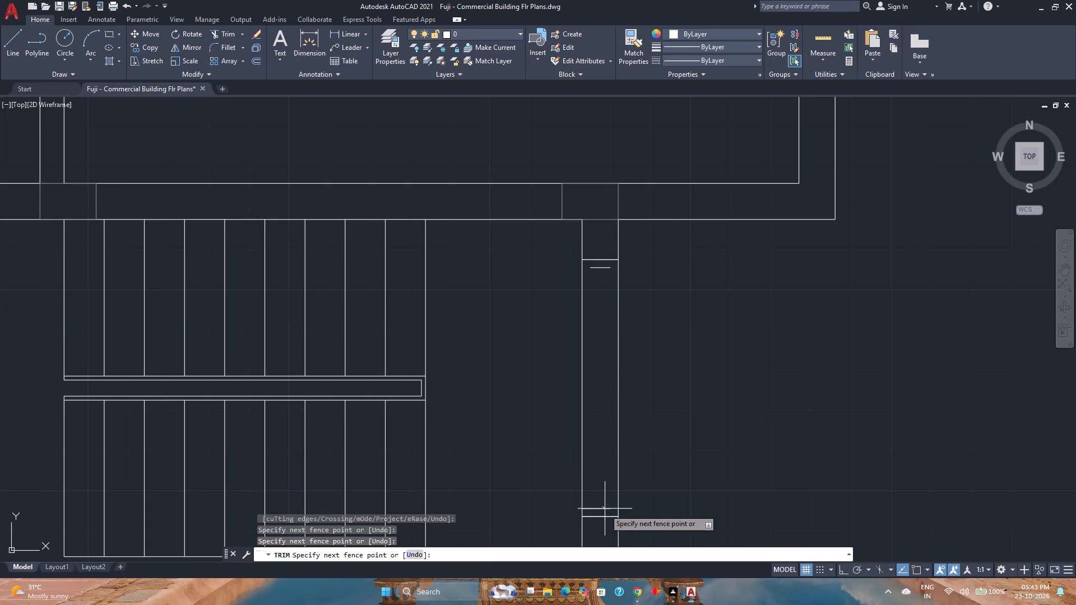
pyautogui.keyDown('shift'); pyautogui.click(606, 511); pyautogui.keyUp('shift')
pyautogui.keyDown('shift'); pyautogui.click(593, 268); pyautogui.keyUp('shift')
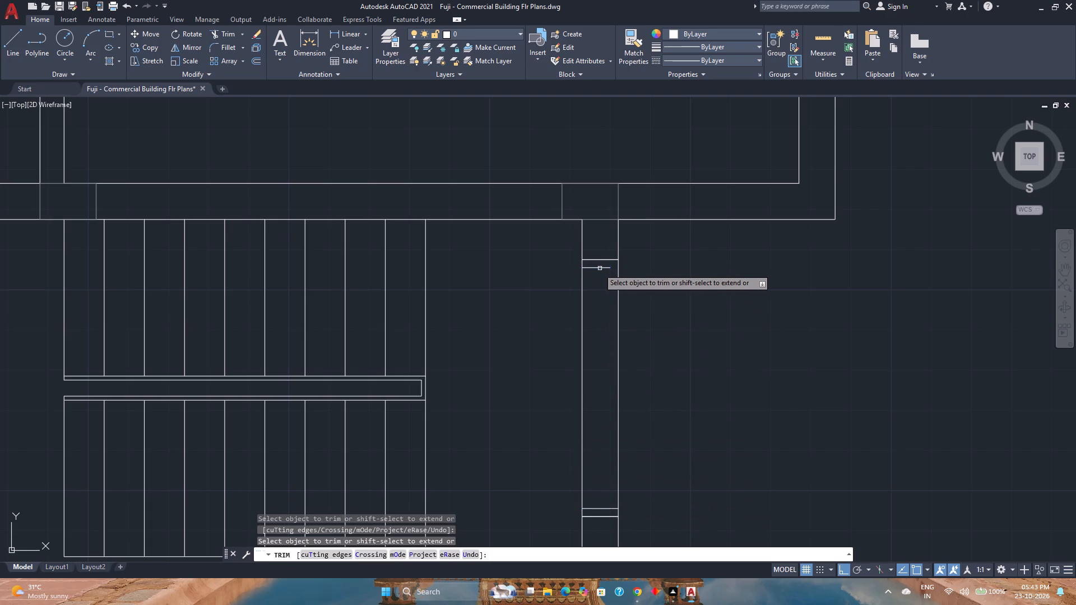
pyautogui.keyDown('shift'); pyautogui.click(603, 268); pyautogui.keyUp('shift')
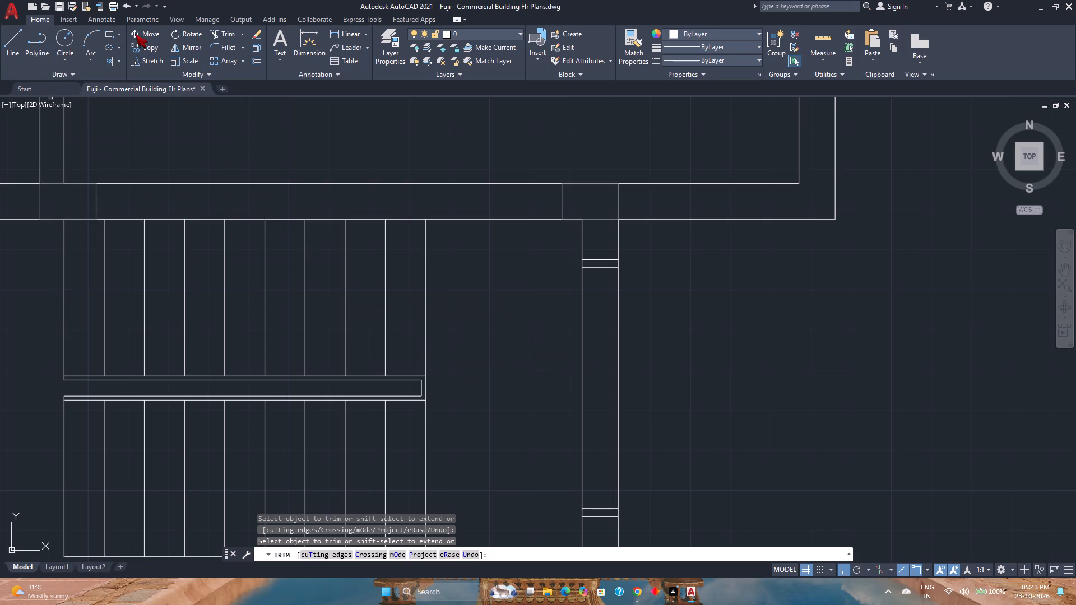
# Draw a 5" by 1.2" rectangle starting at the west end of the opening frame's upper inner end line.
pyautogui.click(108, 32)
pyautogui.scroll(3, 590, 282)
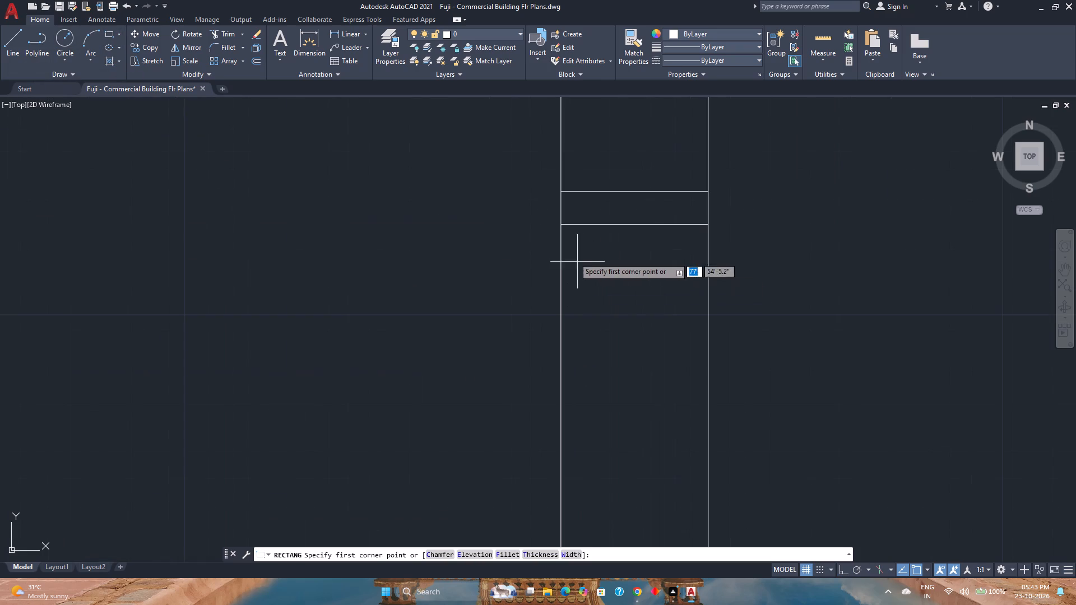
pyautogui.click(564, 224)
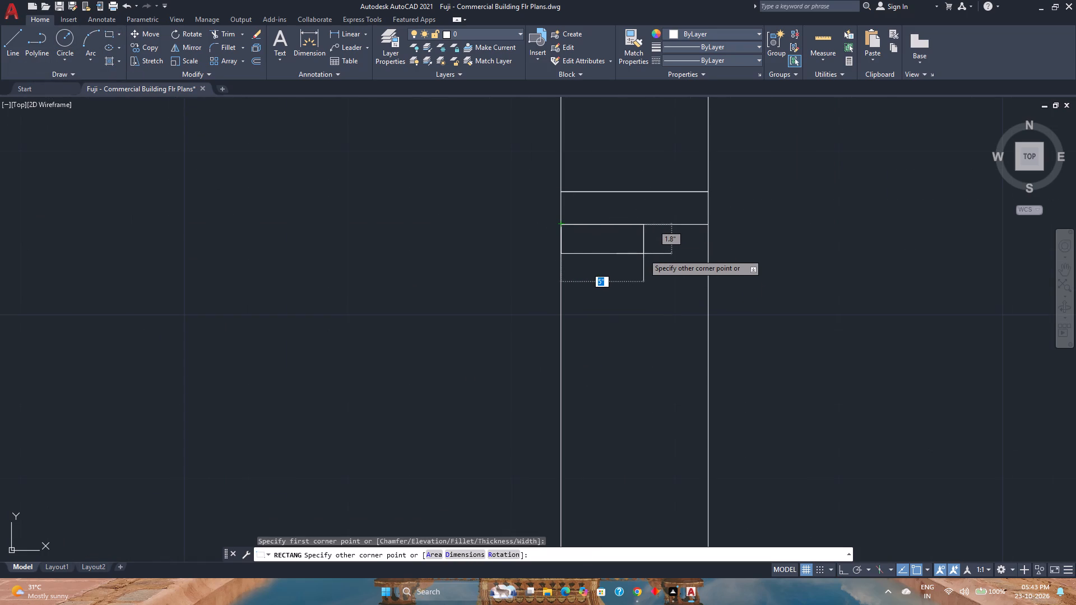
pyautogui.write('5,')
pyautogui.press('1')
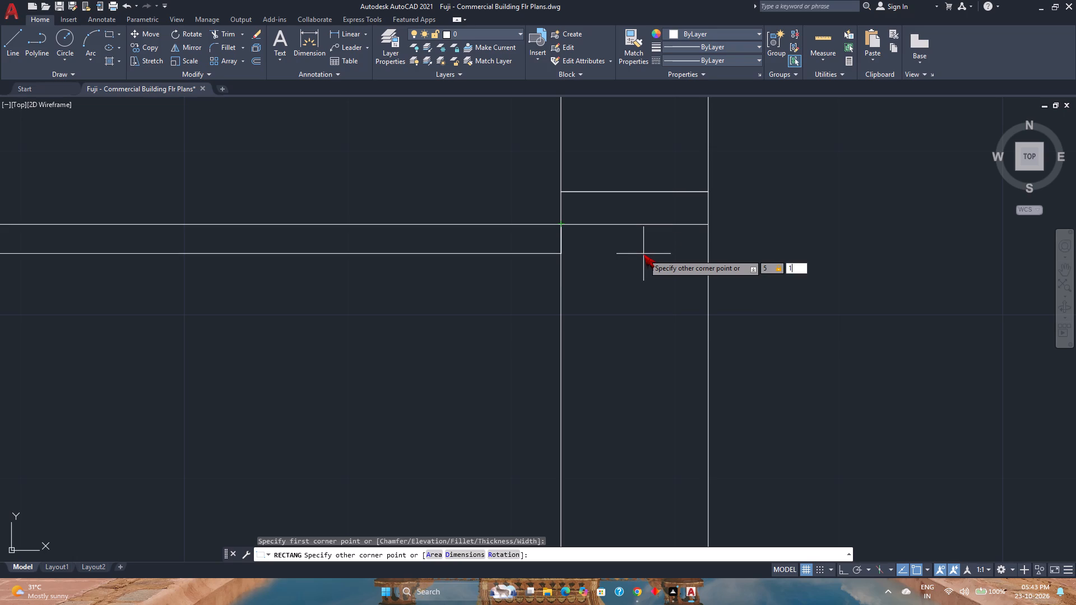
pyautogui.write('.2')
pyautogui.press('Return')
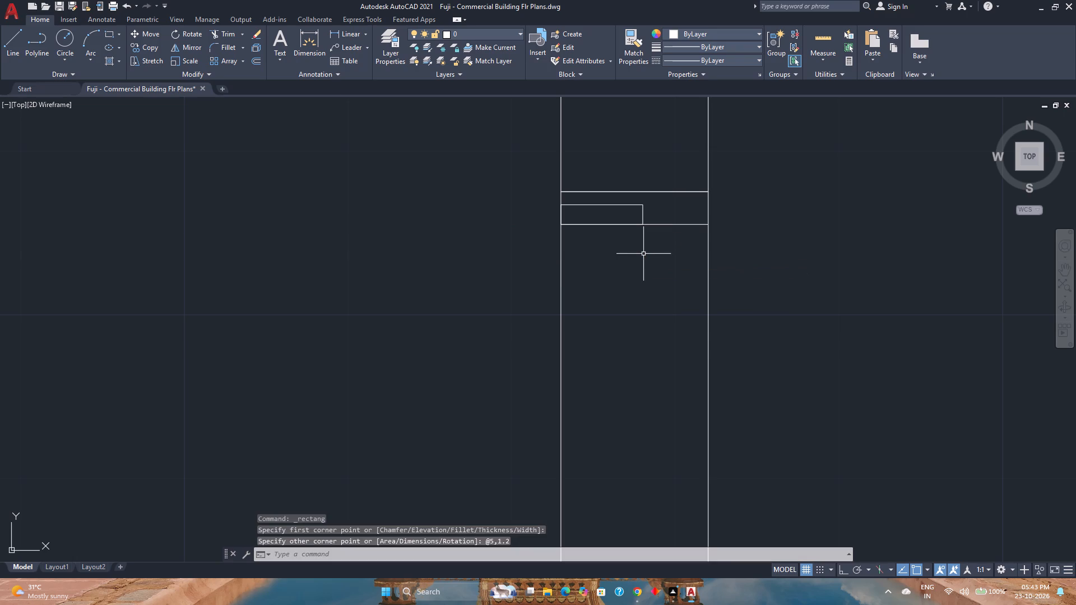
# Move the small rectangle down by its own height so it sits directly below the frame's upper inner end line.
pyautogui.click(663, 214)
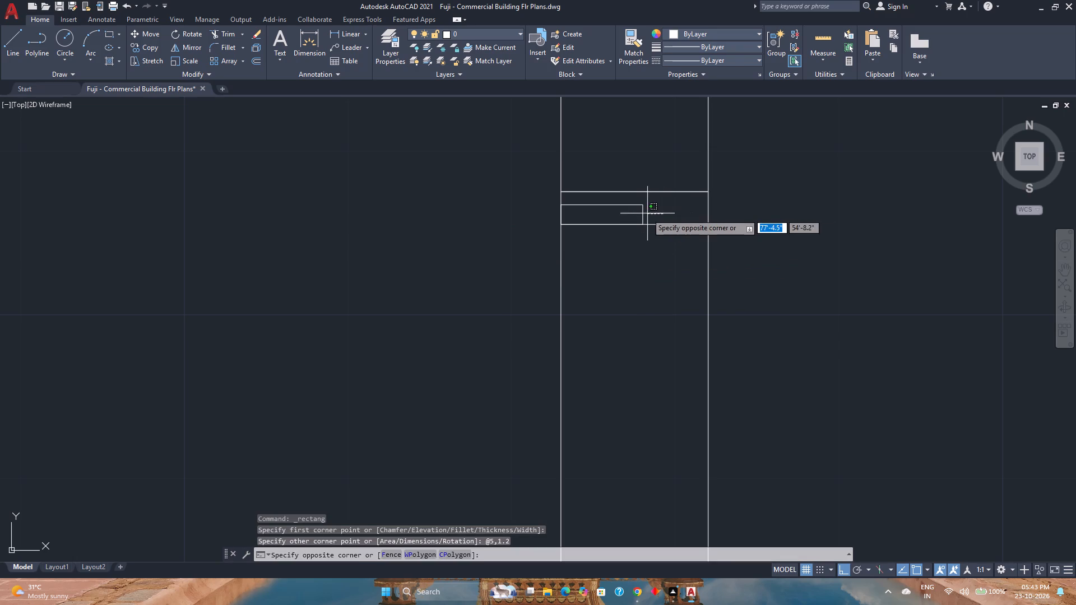
pyautogui.click(634, 206)
pyautogui.click(152, 29)
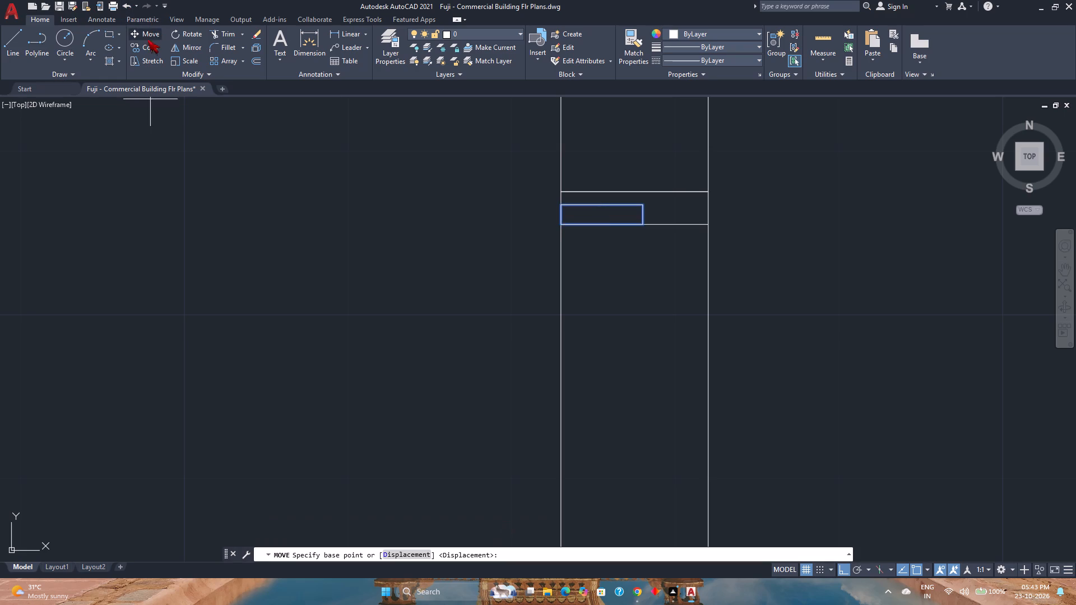
pyautogui.click(642, 204)
pyautogui.click(643, 223)
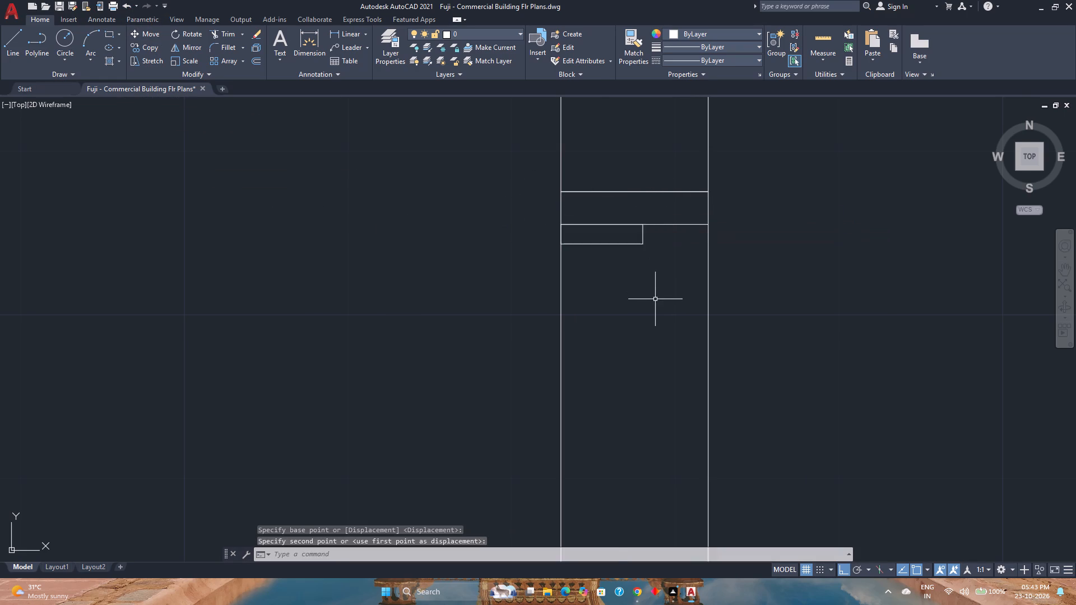
# Mirror the small rectangle about the opening's horizontal centre line to the frame's lower end, keeping the original.
pyautogui.scroll(-3, 655, 299)
pyautogui.click(654, 290)
pyautogui.click(645, 285)
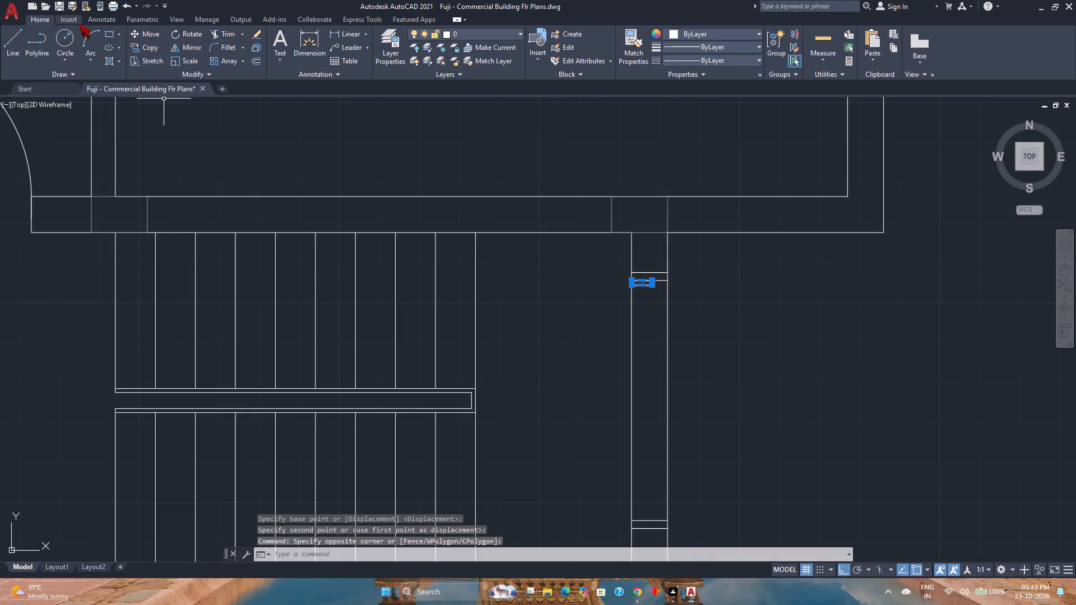
pyautogui.click(184, 47)
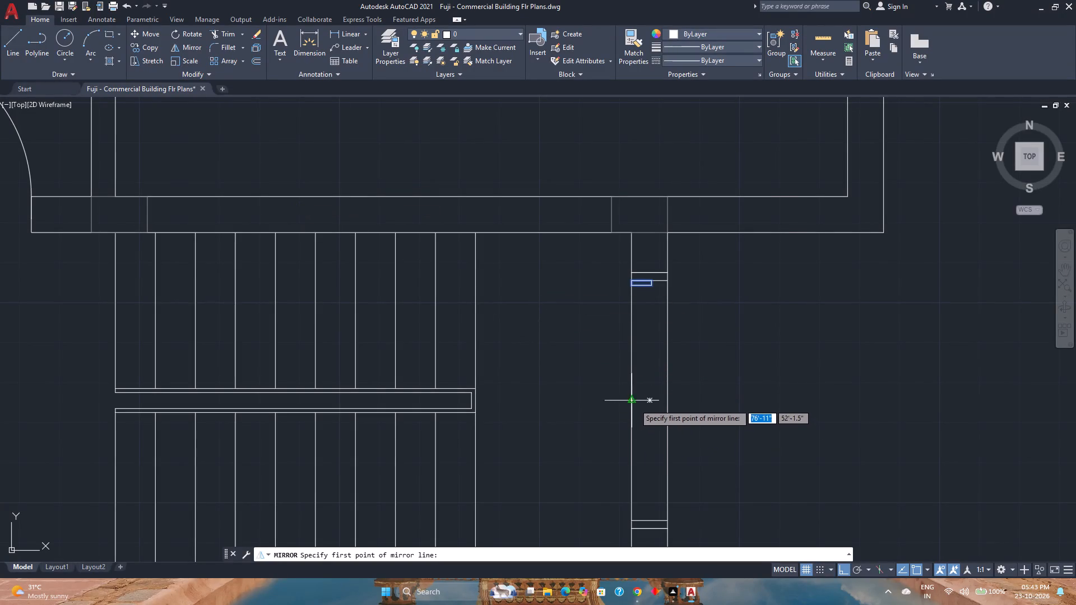
pyautogui.click(652, 401)
pyautogui.click(761, 402)
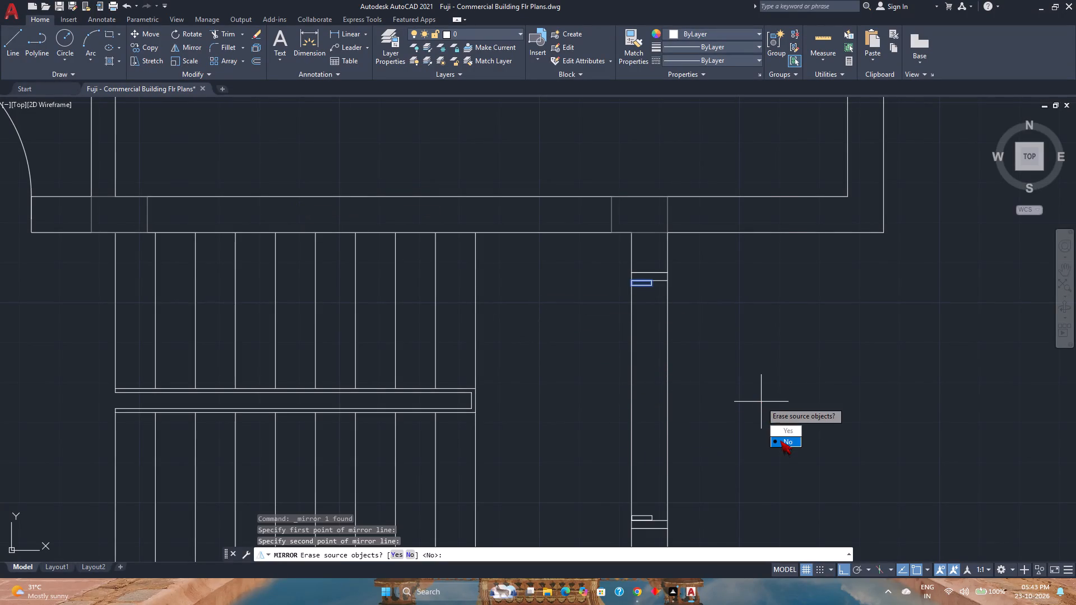
pyautogui.moveTo(782, 441); pyautogui.dragTo(761, 402)
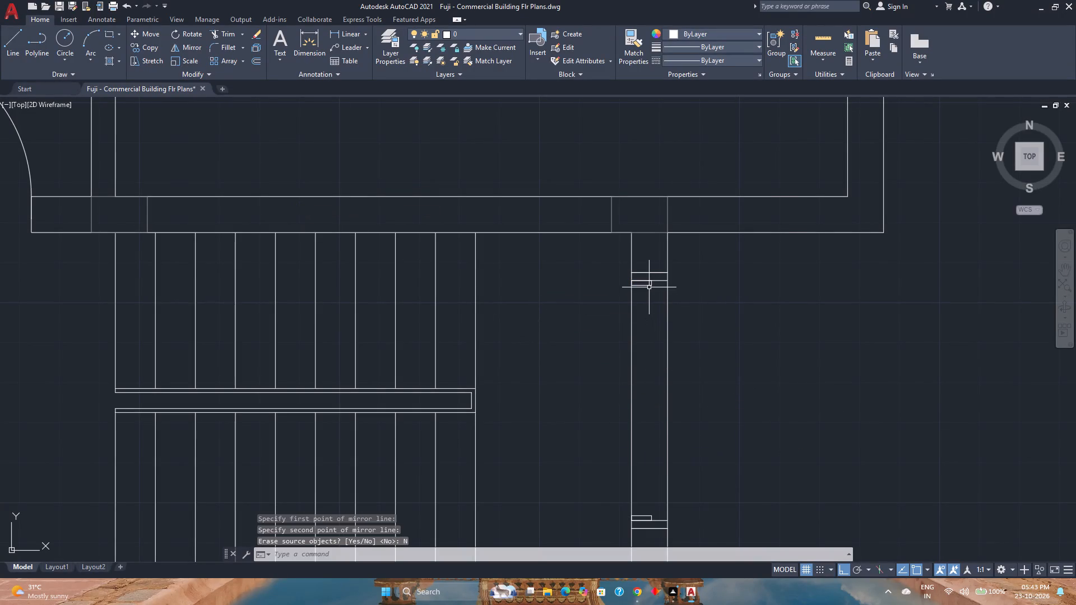
# Copy the upper small rectangle to the midpoint of the frame's west side.
pyautogui.click(648, 283)
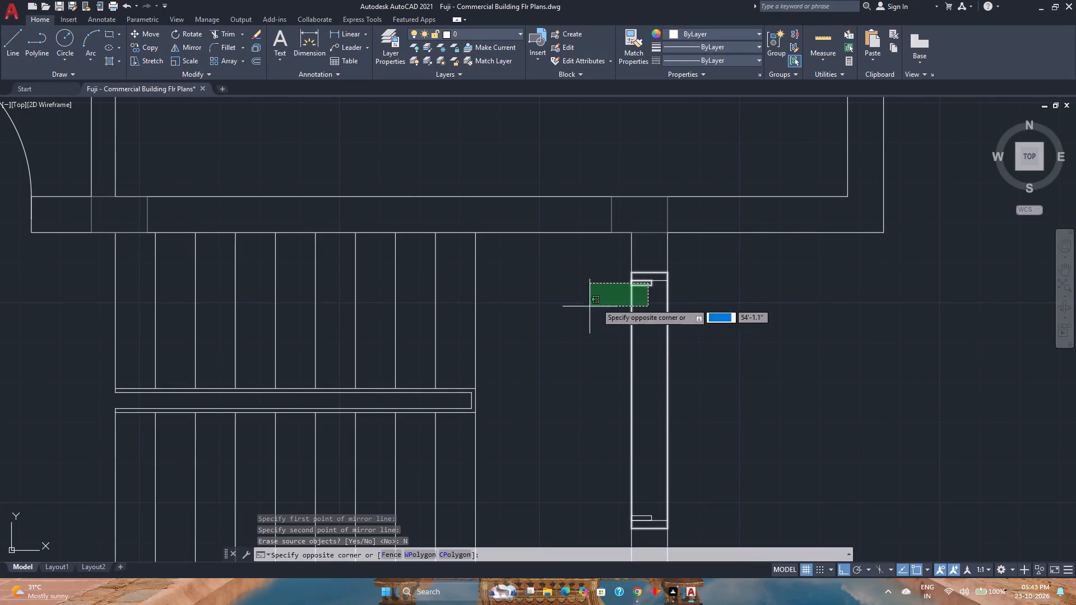
pyautogui.click(644, 293)
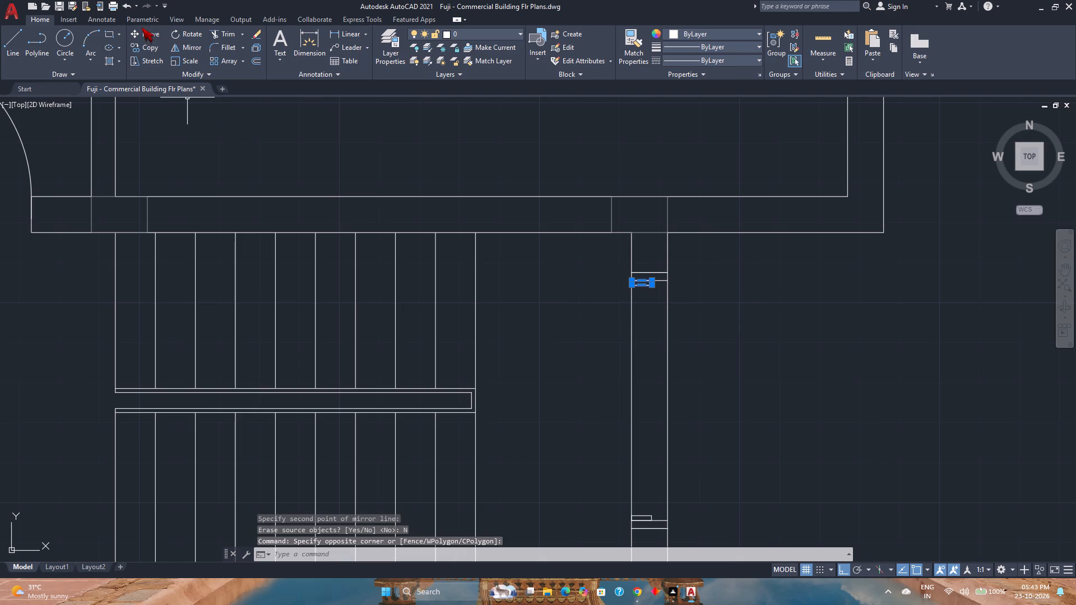
pyautogui.click(142, 43)
pyautogui.scroll(3, 641, 294)
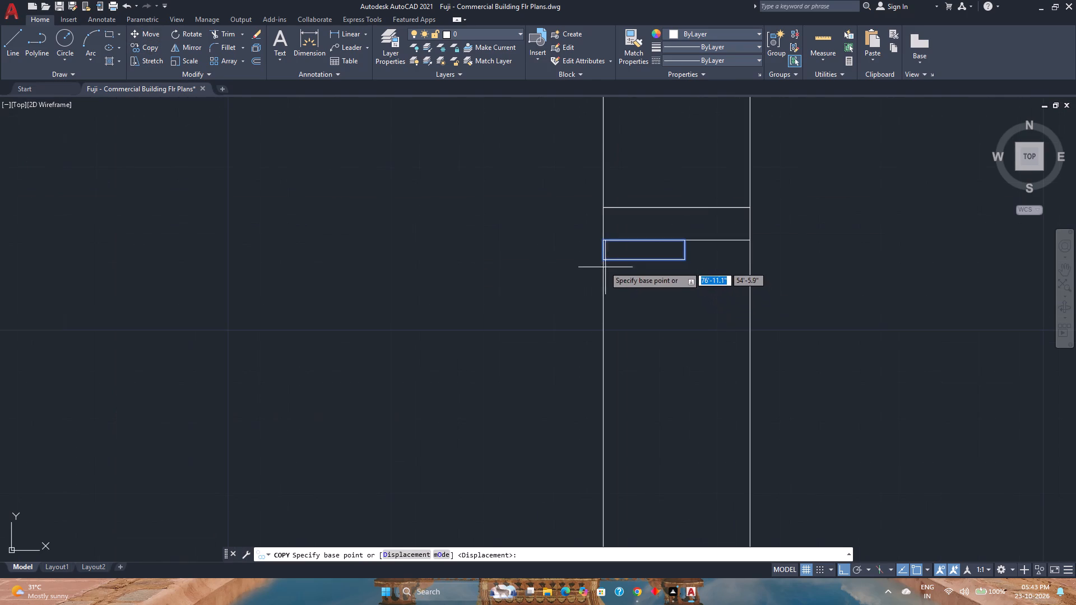
pyautogui.click(604, 249)
pyautogui.scroll(-4, 605, 251)
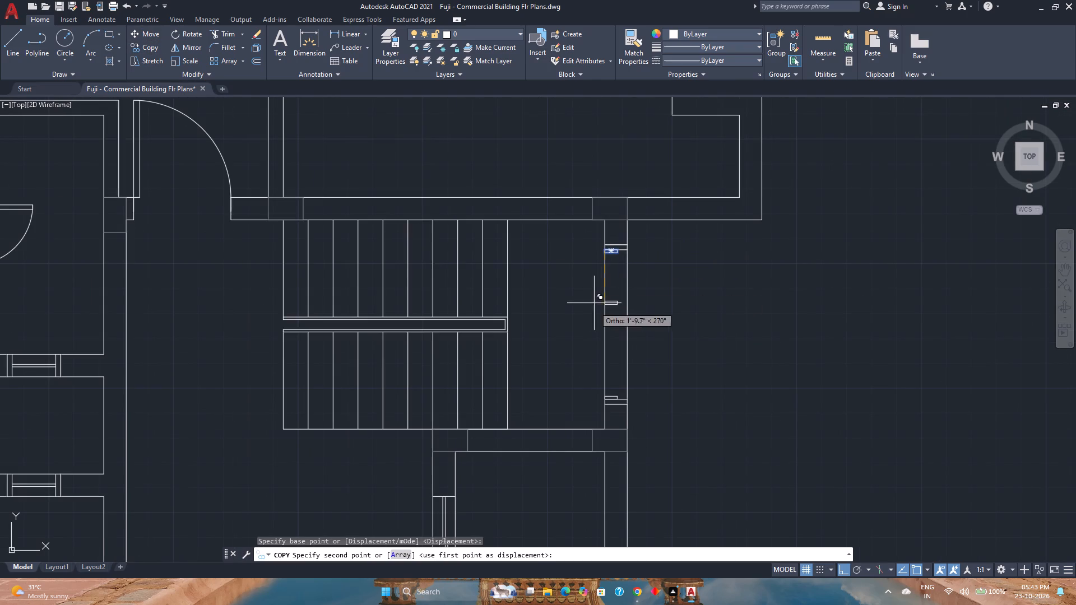
pyautogui.click(606, 325)
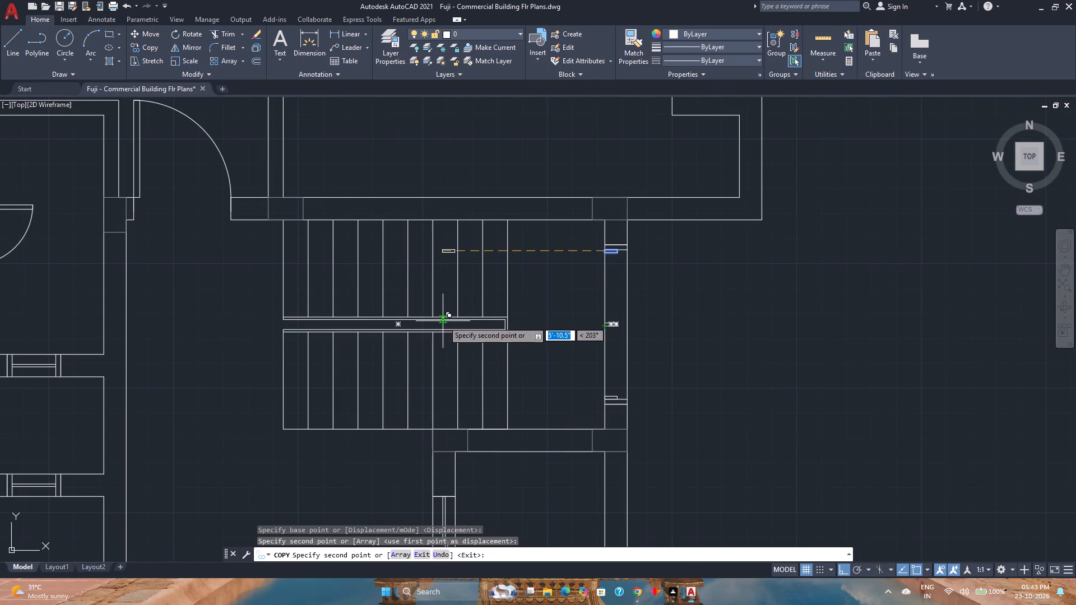
pyautogui.press('Escape')
# Draw a vertical line along the small rectangles' east ends, from the upper rectangle to the lower one.
pyautogui.moveTo(574, 361); pyautogui.dragTo(514, 338, button='middle')
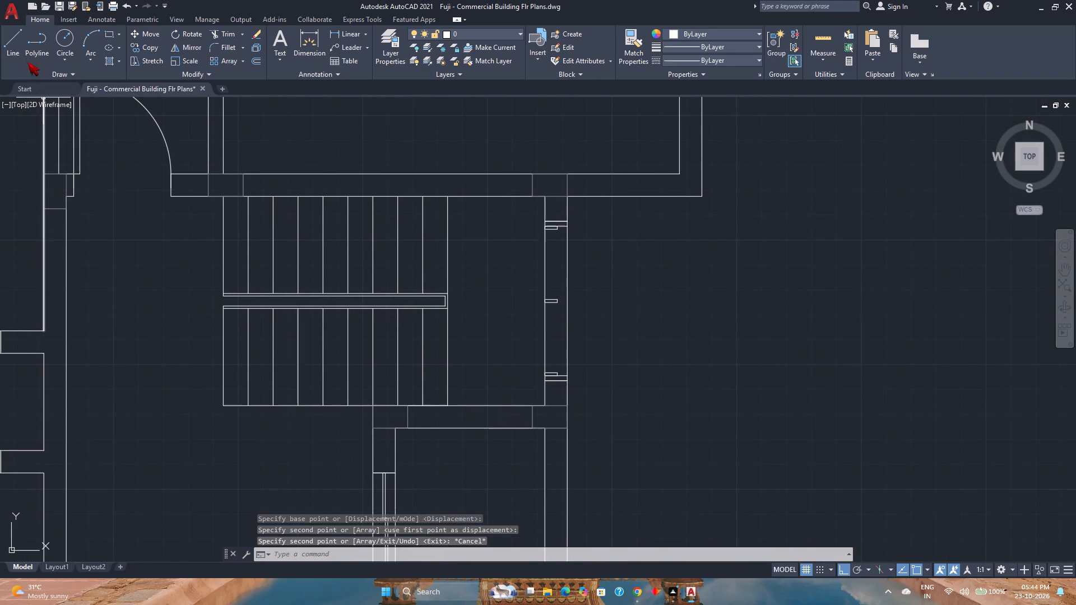
pyautogui.click(13, 43)
pyautogui.scroll(2, 509, 265)
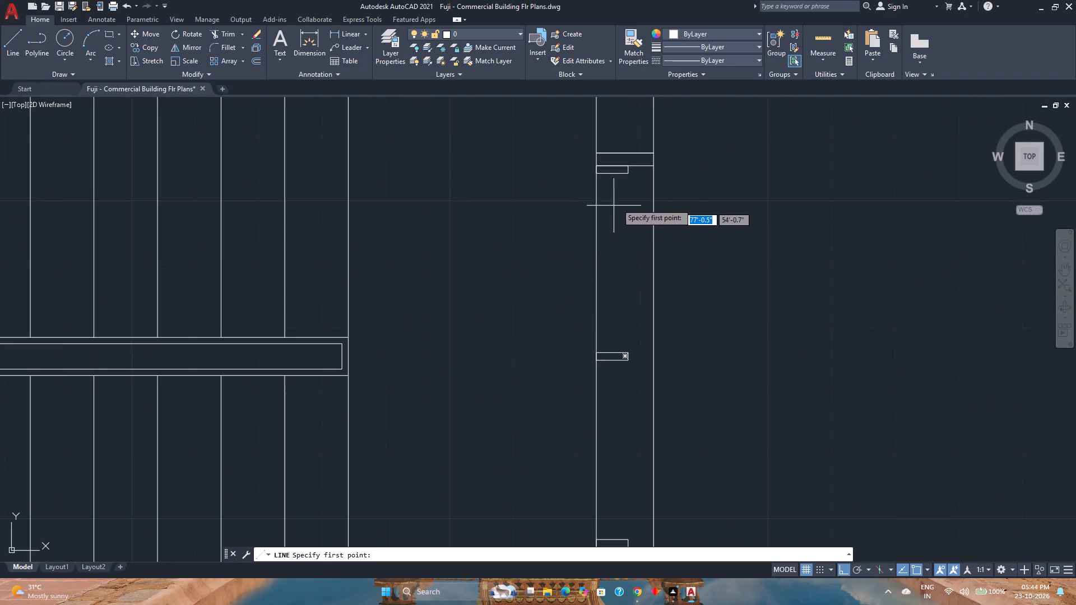
pyautogui.scroll(2, 622, 186)
pyautogui.click(638, 157)
pyautogui.scroll(-2, 637, 157)
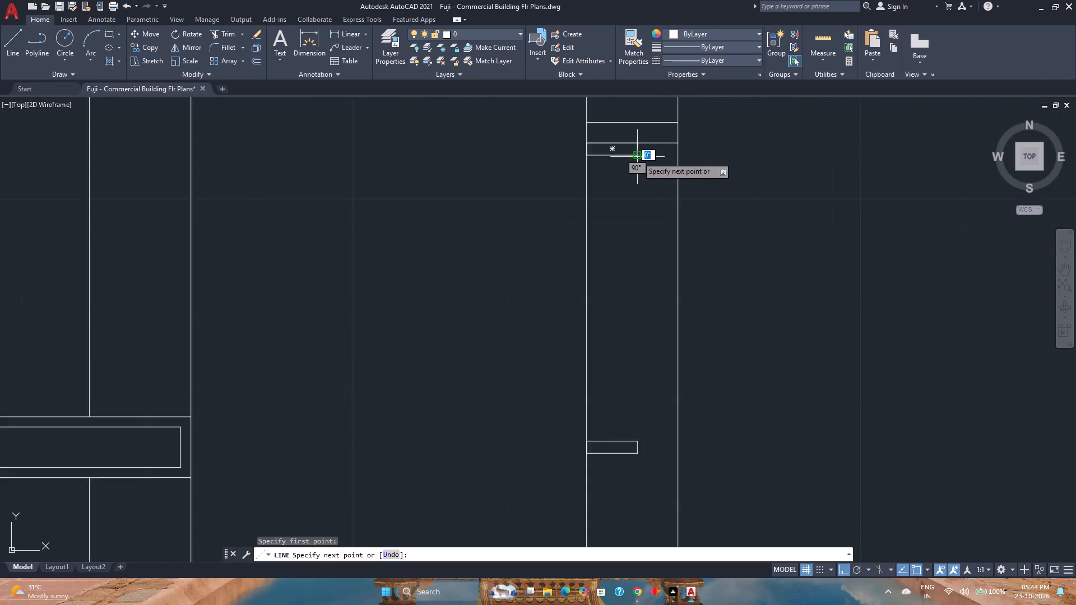
pyautogui.scroll(-3, 637, 157)
pyautogui.scroll(5, 627, 252)
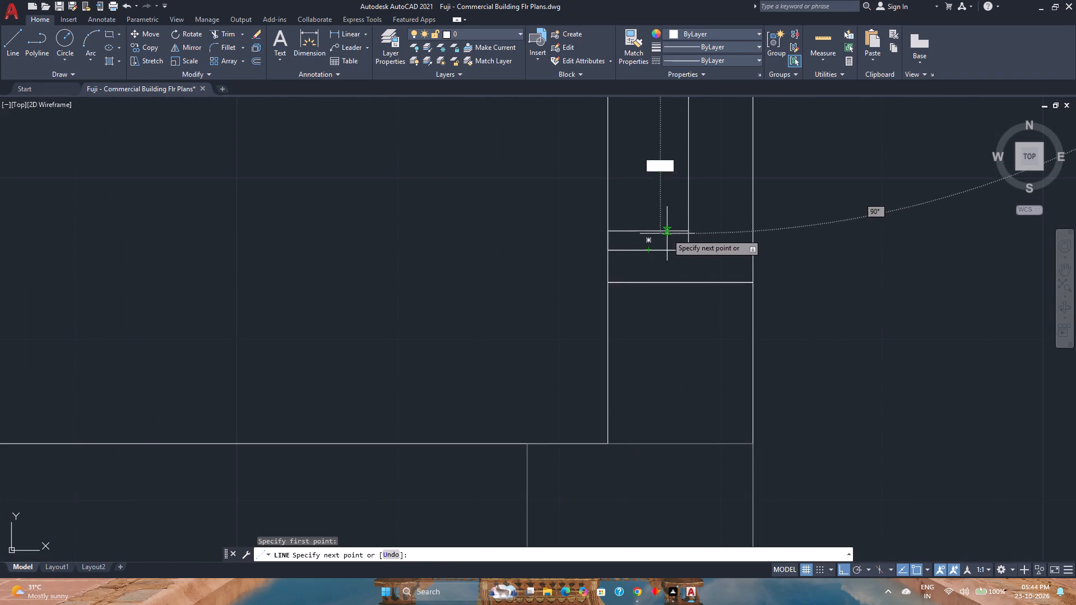
pyautogui.click(689, 232)
pyautogui.scroll(-3, 689, 232)
pyautogui.moveTo(689, 232); pyautogui.dragTo(638, 296, button='middle')
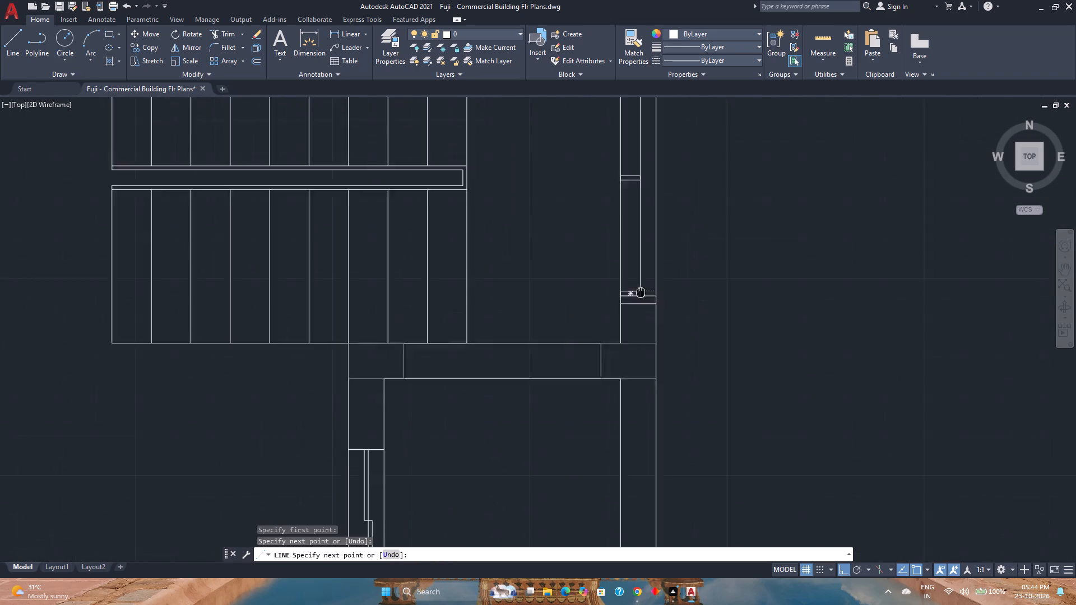
pyautogui.moveTo(638, 296); pyautogui.dragTo(635, 347, button='middle')
pyautogui.middleClick(635, 347)
pyautogui.press('Escape')
# Offset the new vertical line 0.75" toward the staircase to form the second glass line.
pyautogui.scroll(-1, 622, 327)
pyautogui.moveTo(619, 326); pyautogui.dragTo(453, 351, button='middle')
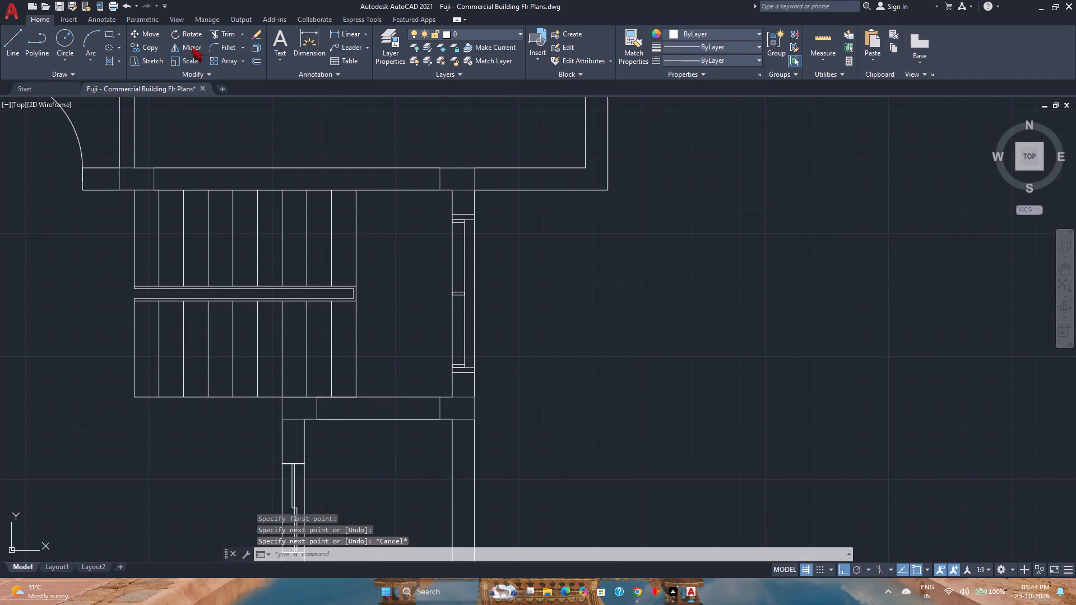
pyautogui.click(256, 59)
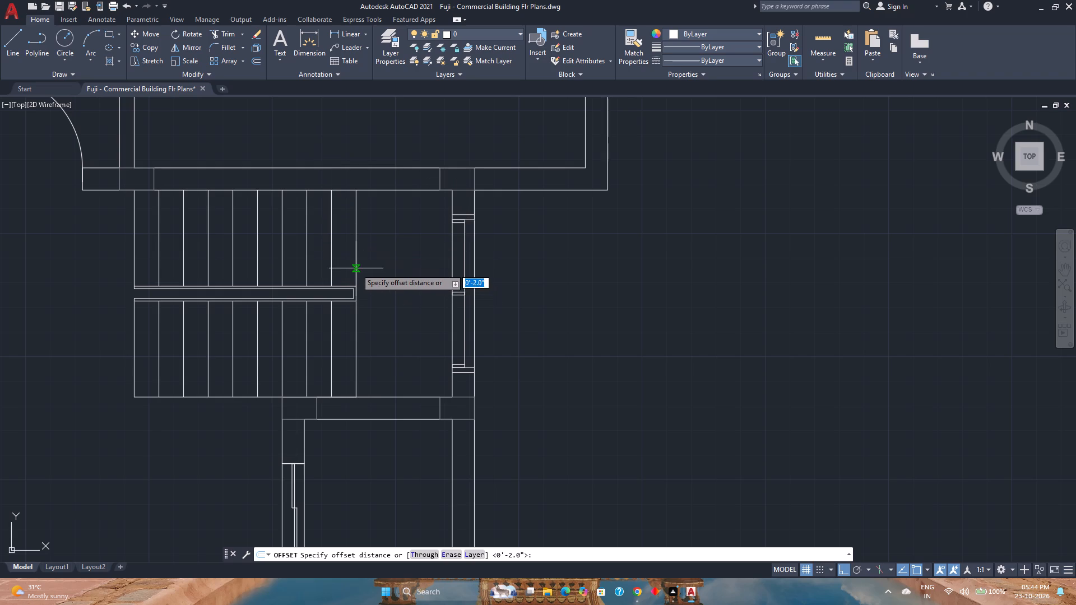
pyautogui.write('0.5')
pyautogui.press('Return')
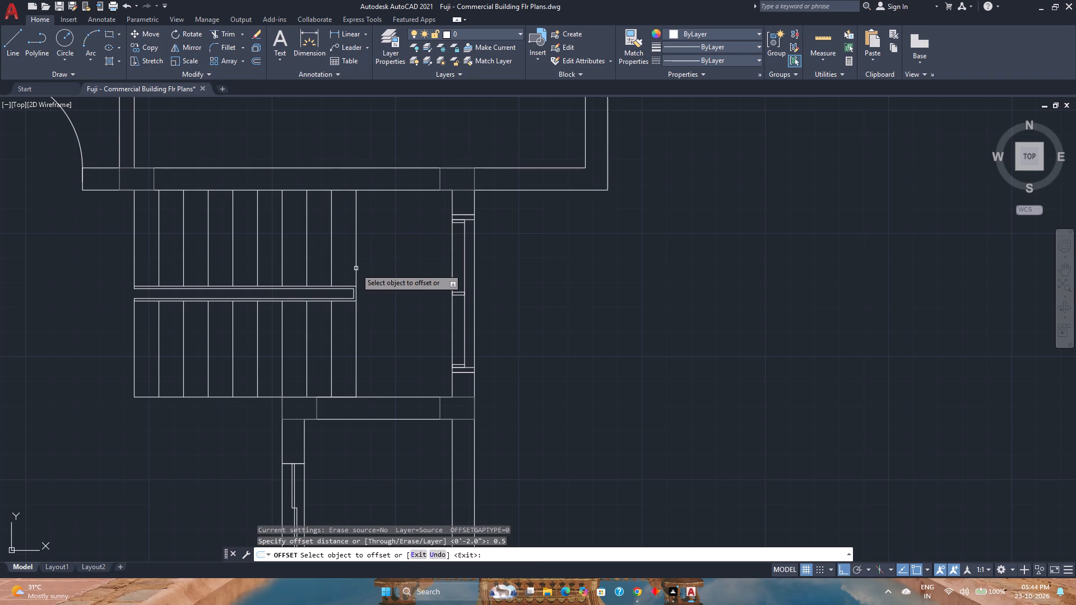
pyautogui.click(465, 246)
pyautogui.scroll(4, 452, 246)
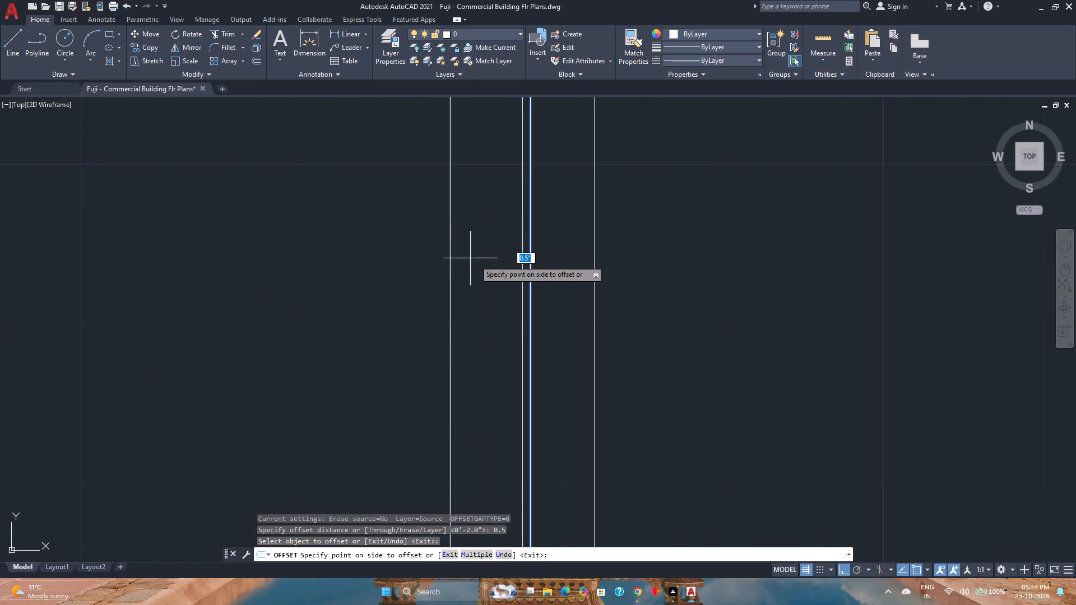
pyautogui.write('0.75')
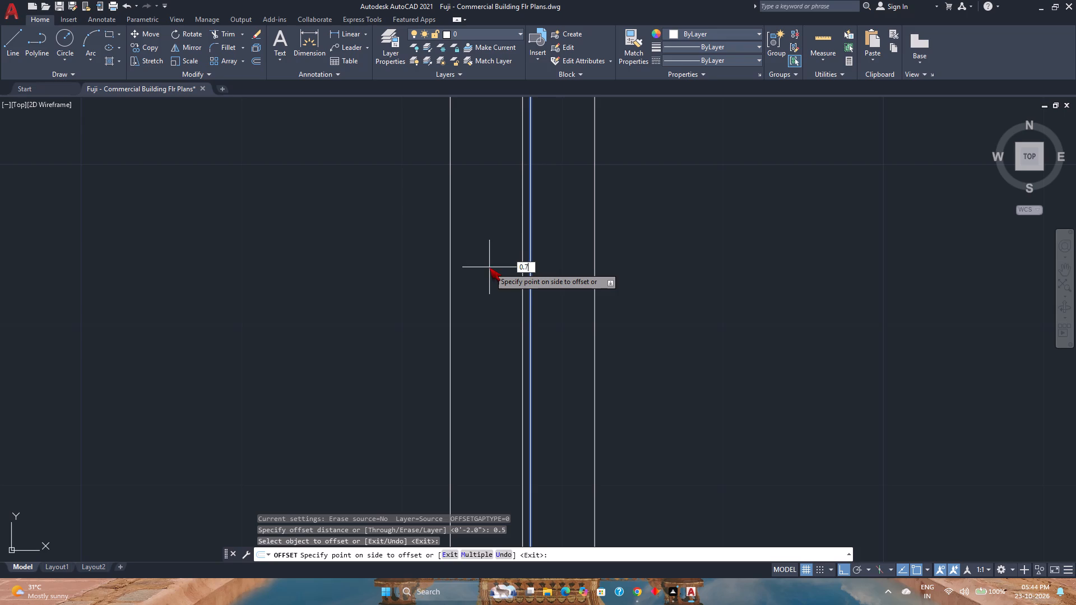
pyautogui.press('Return')
# Trim away the part of the offset line that crosses the middle small rectangle.
pyautogui.scroll(-2, 490, 193)
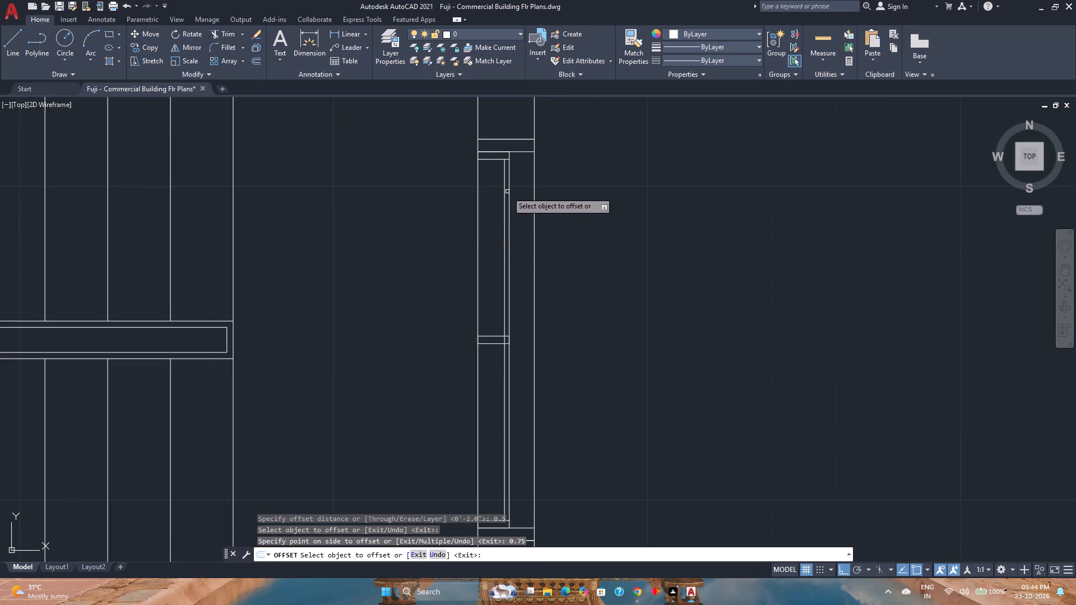
pyautogui.moveTo(510, 188); pyautogui.dragTo(520, 254, button='middle')
pyautogui.scroll(4, 516, 223)
pyautogui.scroll(-4, 554, 250)
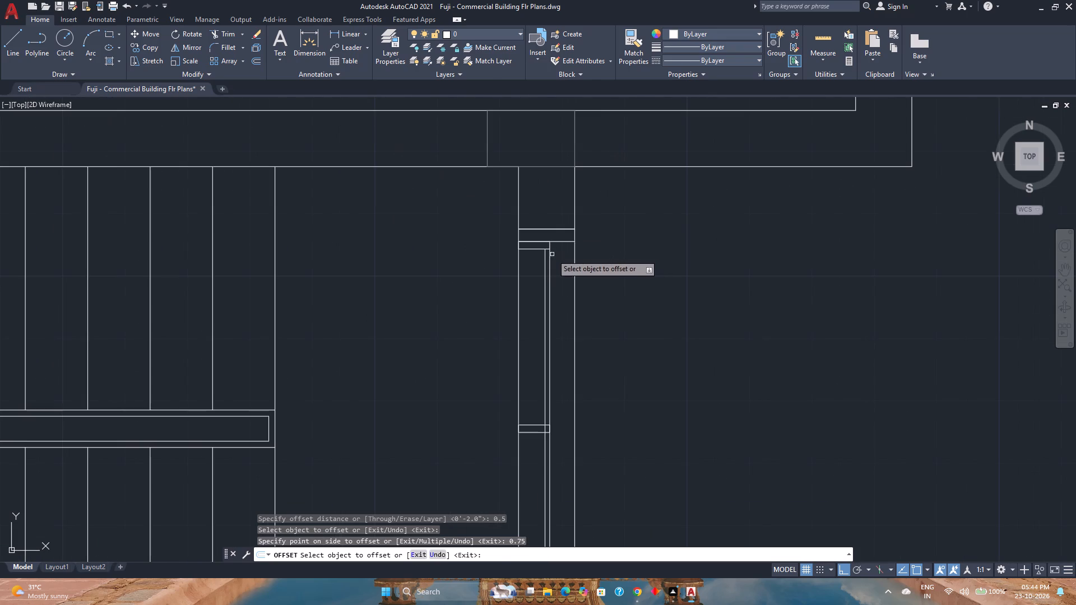
pyautogui.scroll(3, 537, 439)
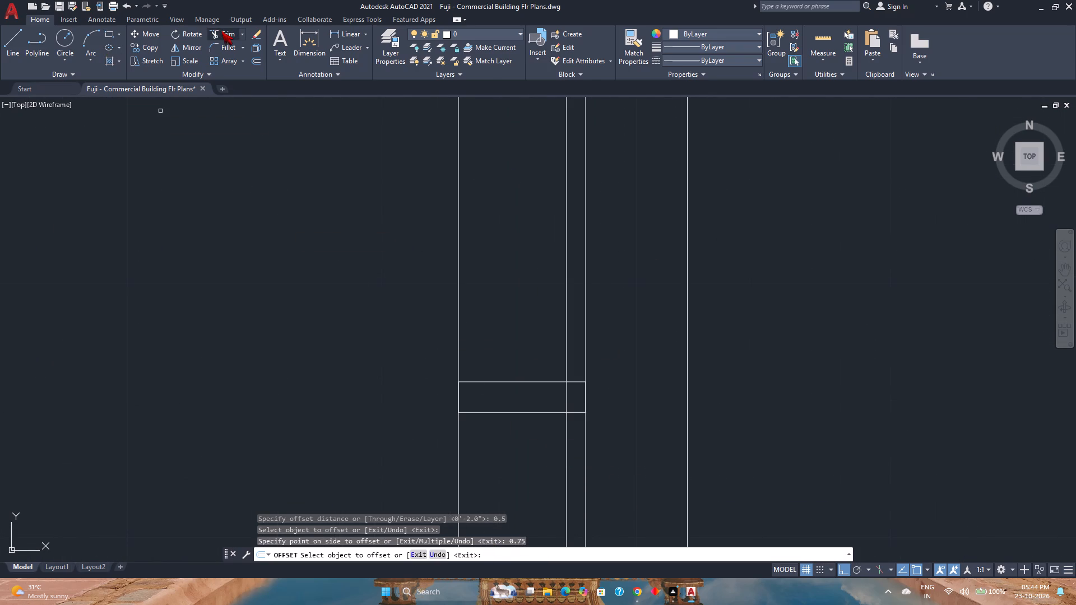
pyautogui.click(221, 31)
pyautogui.click(568, 399)
pyautogui.click(555, 399)
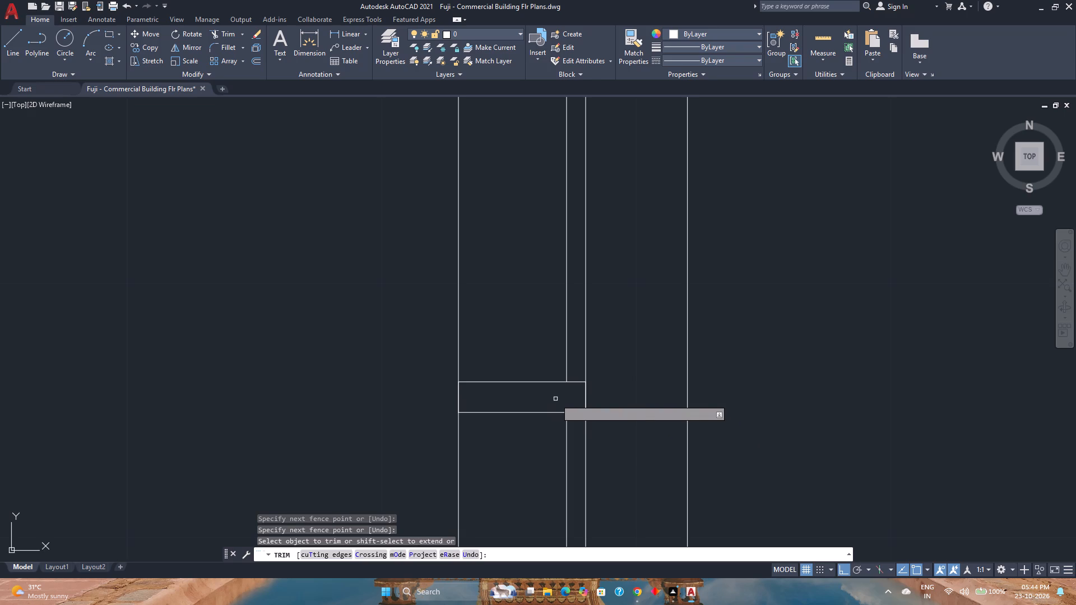
pyautogui.scroll(-3, 555, 399)
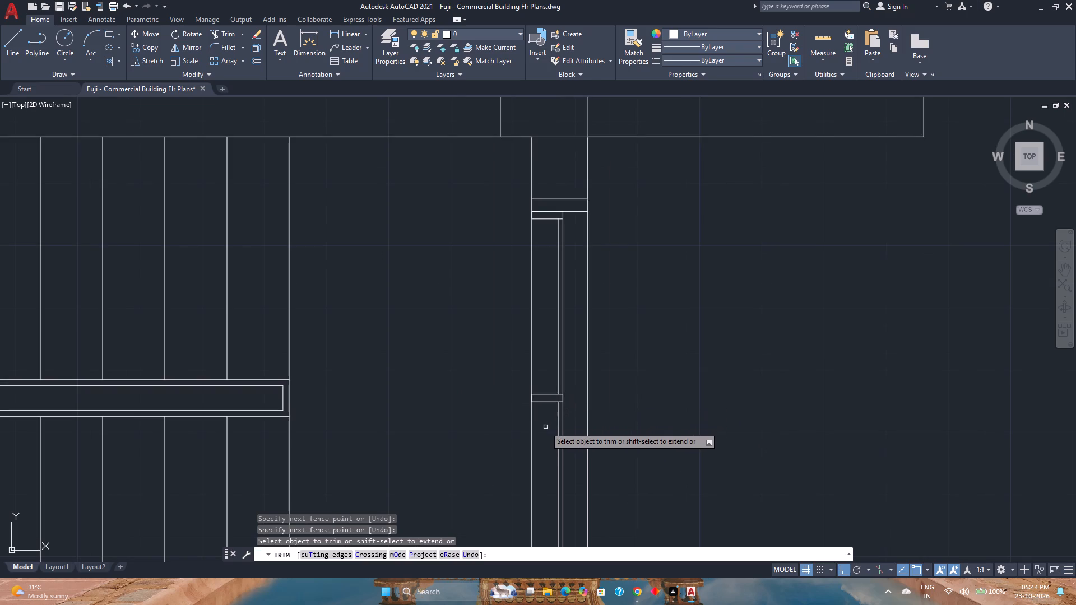
pyautogui.press('Escape')
# Group the frame, small rectangles and glass lines of the east wall opening into one object.
pyautogui.scroll(-2, 545, 427)
pyautogui.scroll(3, 555, 487)
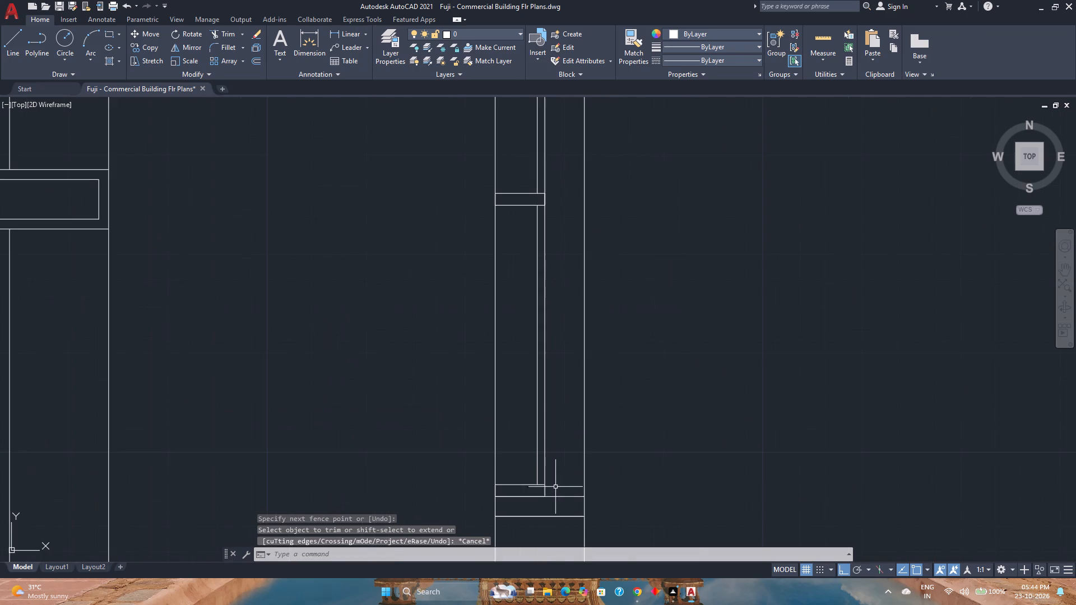
pyautogui.click(600, 505)
pyautogui.scroll(-3, 508, 423)
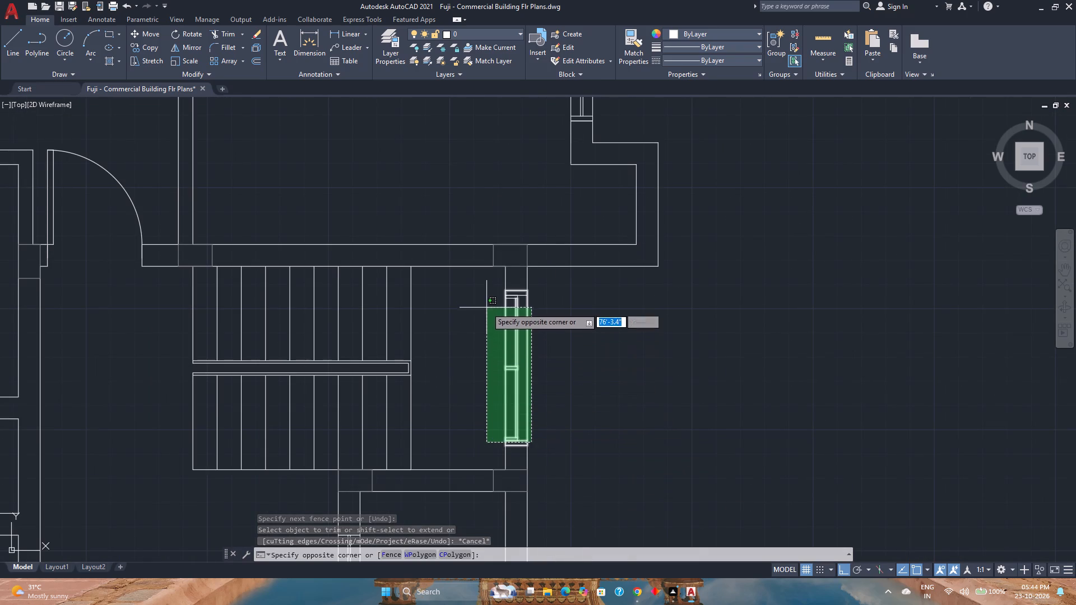
pyautogui.click(484, 295)
pyautogui.scroll(2, 547, 372)
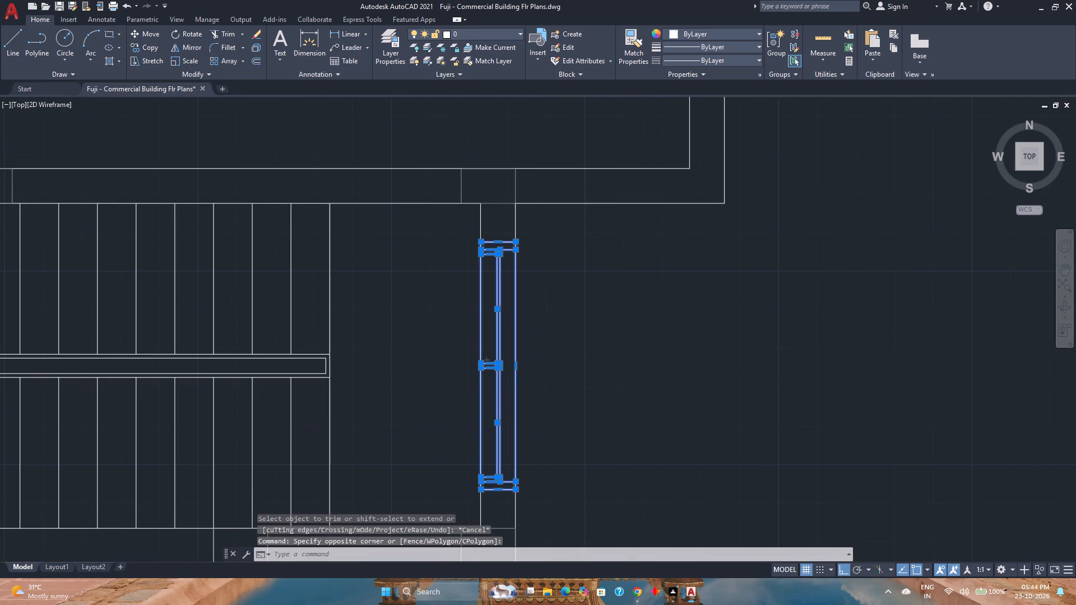
pyautogui.scroll(-1, 547, 372)
pyautogui.press('g')
pyautogui.press('Return')
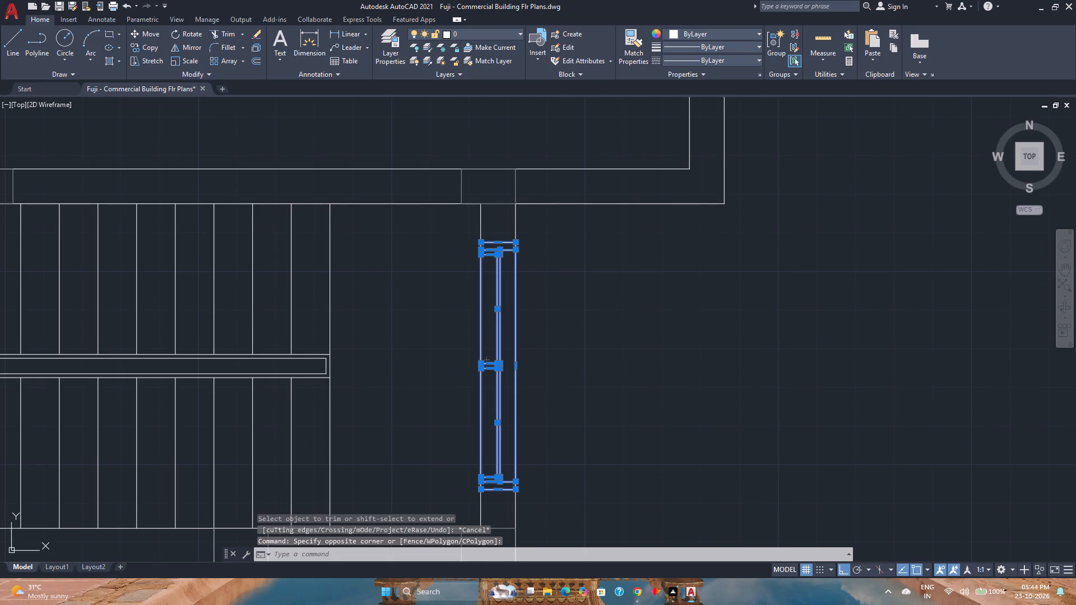
# Save the drawing.
pyautogui.hotkey('ctrl', 's')
# Look over the whole floor plan to check the doors, windows and sliding panels in the openings.
pyautogui.scroll(-2, 529, 368)
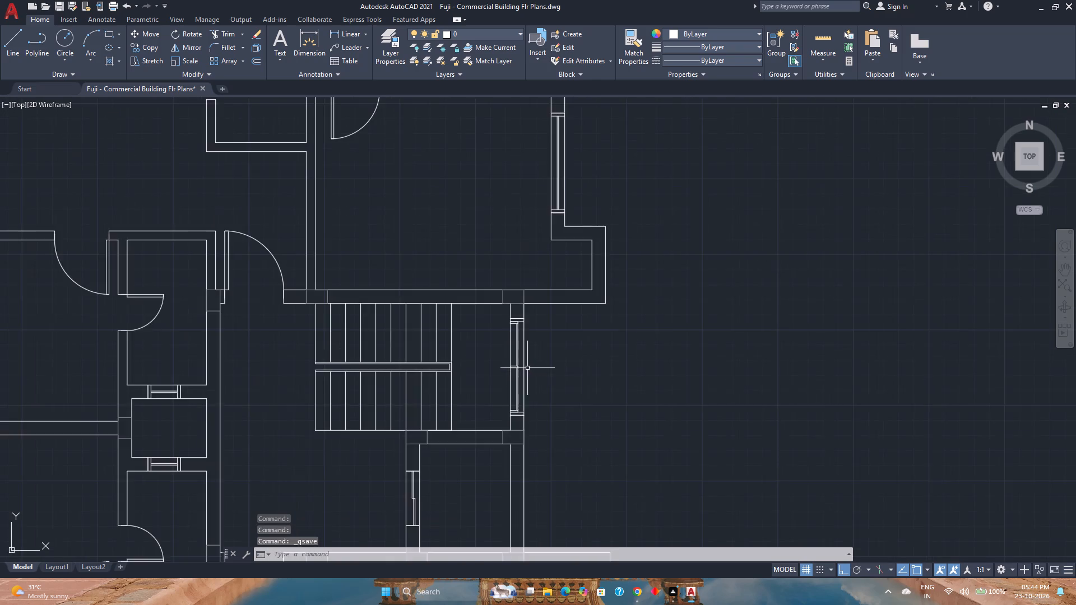
pyautogui.scroll(-2, 526, 368)
pyautogui.moveTo(504, 388); pyautogui.dragTo(536, 398, button='middle')
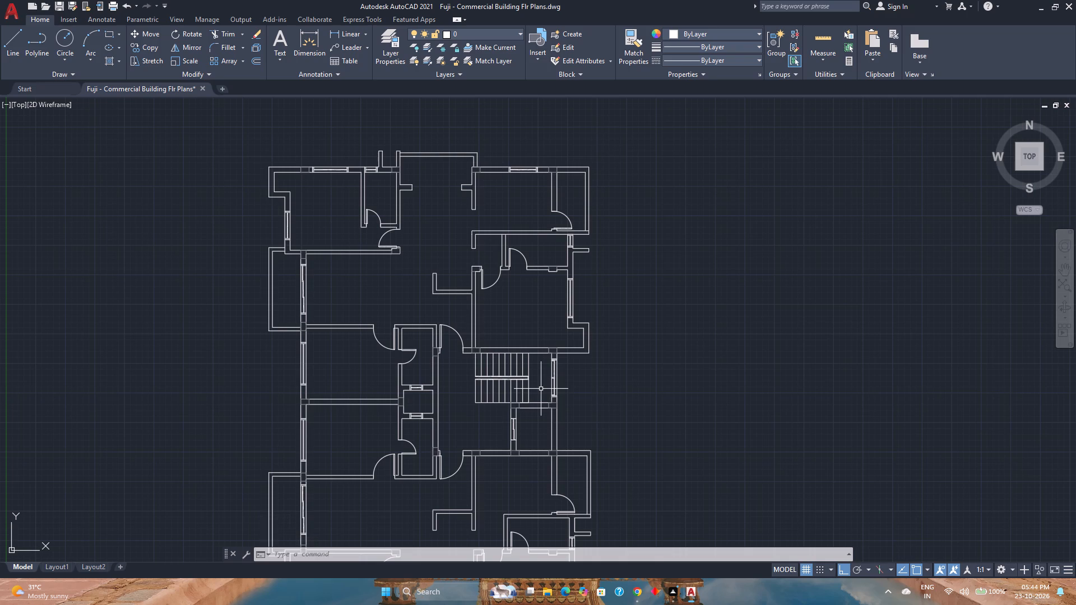
pyautogui.scroll(-2, 581, 375)
pyautogui.scroll(2, 586, 413)
pyautogui.moveTo(585, 415); pyautogui.dragTo(638, 385, button='middle')
pyautogui.middleClick(638, 385)
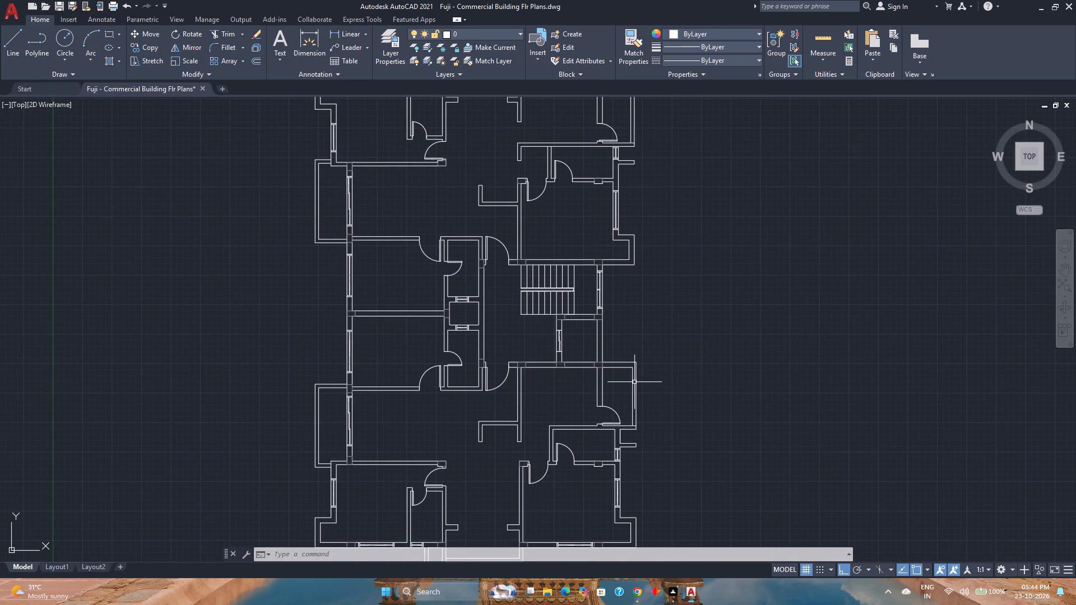
pyautogui.scroll(-2, 634, 382)
pyautogui.scroll(2, 624, 388)
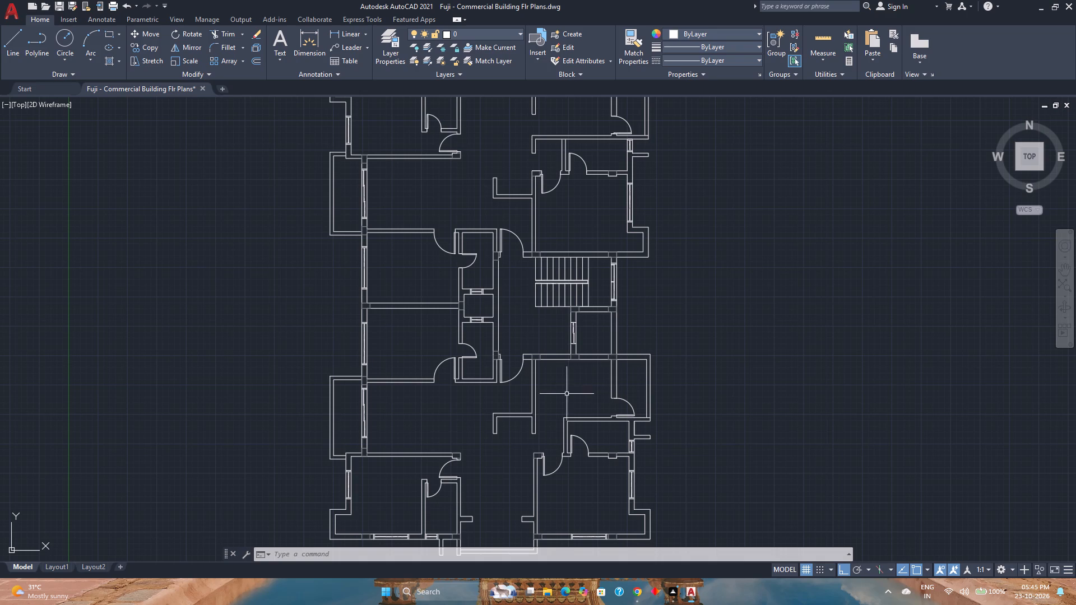
pyautogui.scroll(-1, 468, 388)
pyautogui.scroll(1, 476, 417)
pyautogui.moveTo(476, 417); pyautogui.dragTo(491, 471, button='middle')
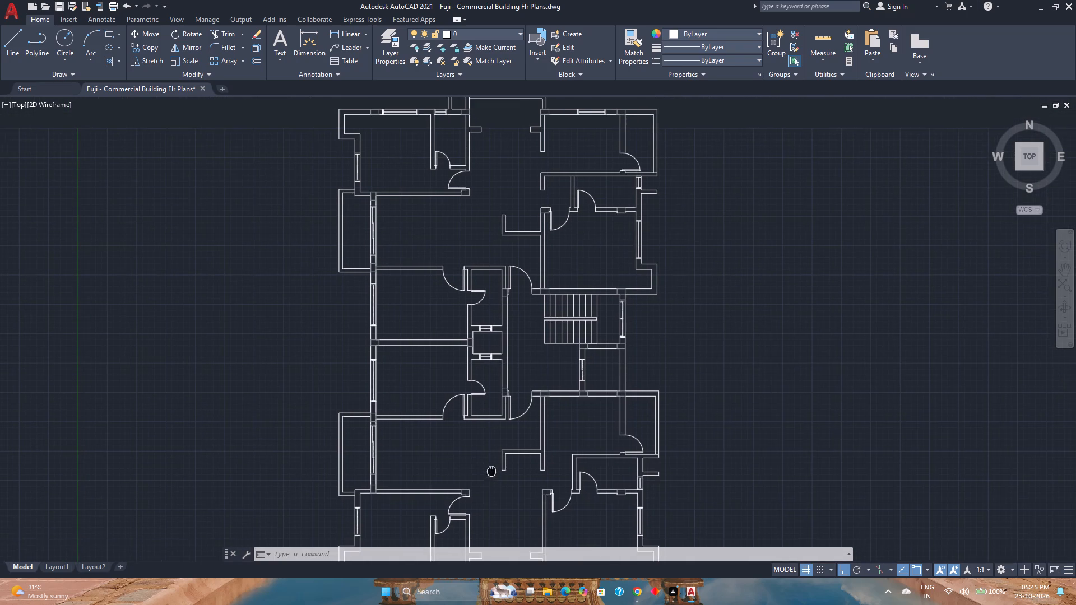
pyautogui.moveTo(491, 471); pyautogui.dragTo(492, 471, button='middle')
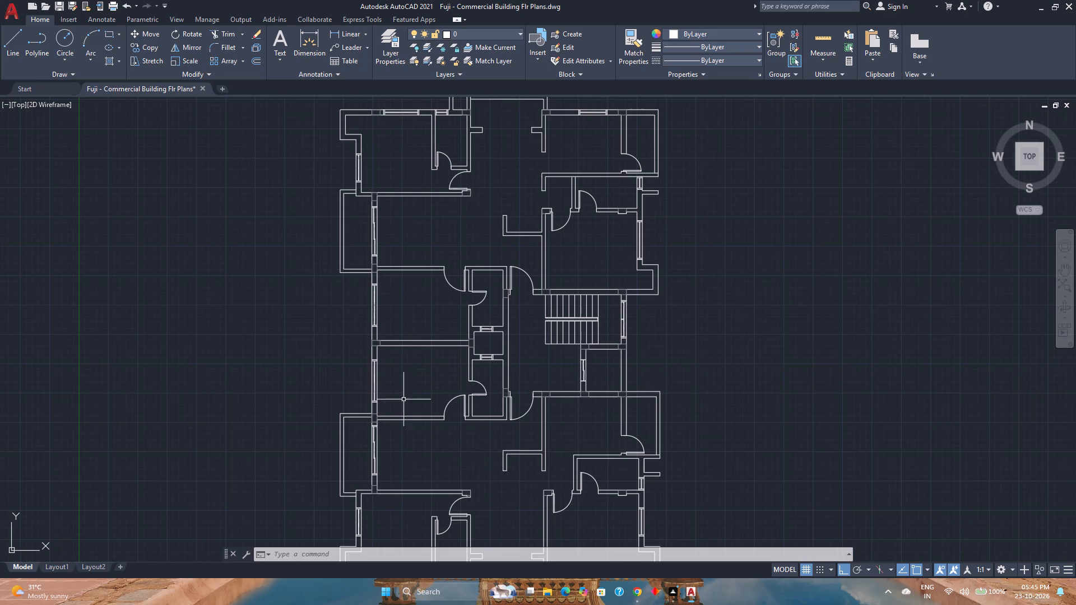
pyautogui.scroll(-1, 450, 292)
pyautogui.scroll(1, 458, 318)
pyautogui.moveTo(458, 318); pyautogui.dragTo(479, 342, button='middle')
pyautogui.middleClick(479, 342)
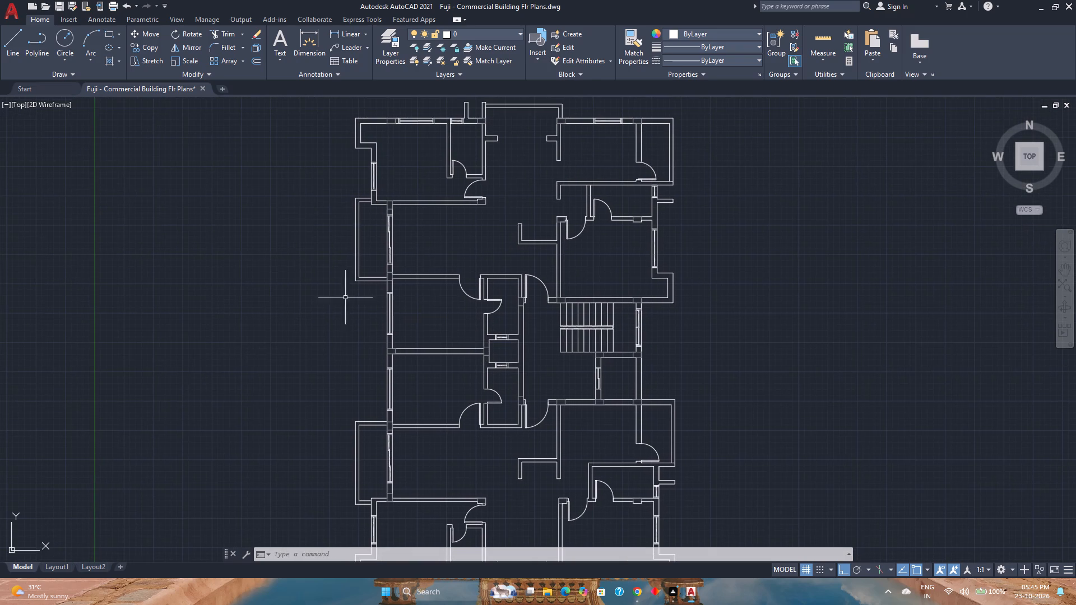
# Create two new layers named Doors and Windows.
pyautogui.click(392, 56)
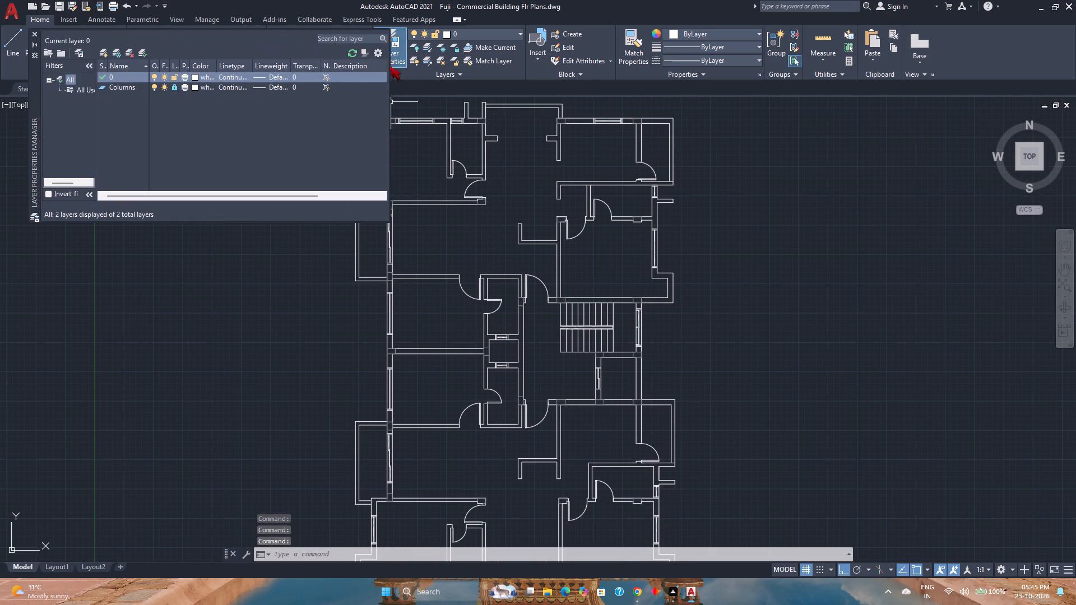
pyautogui.click(133, 126)
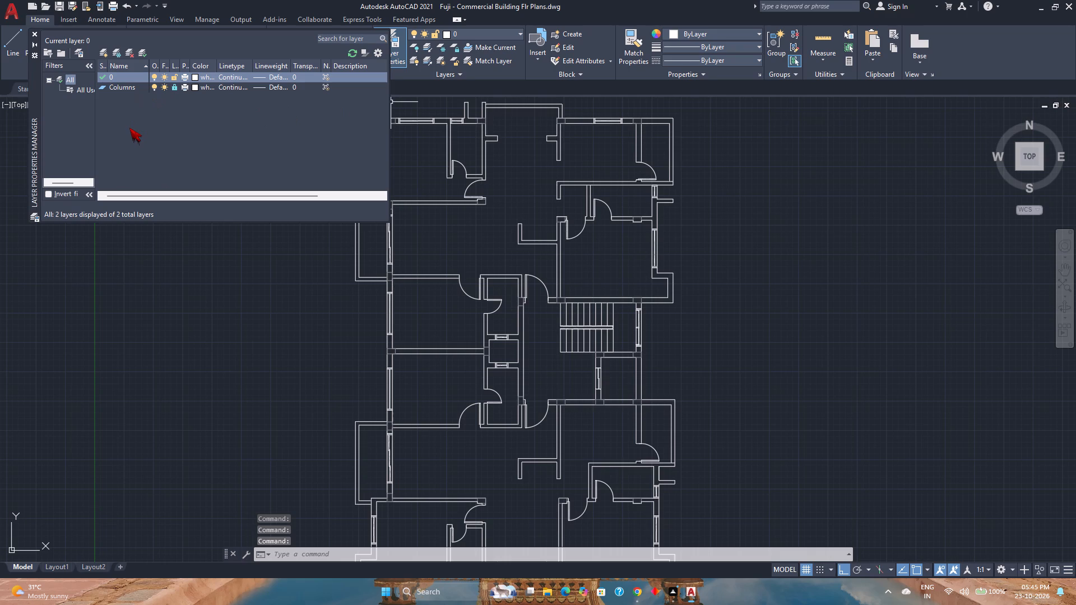
pyautogui.hotkey('alt', 'n')
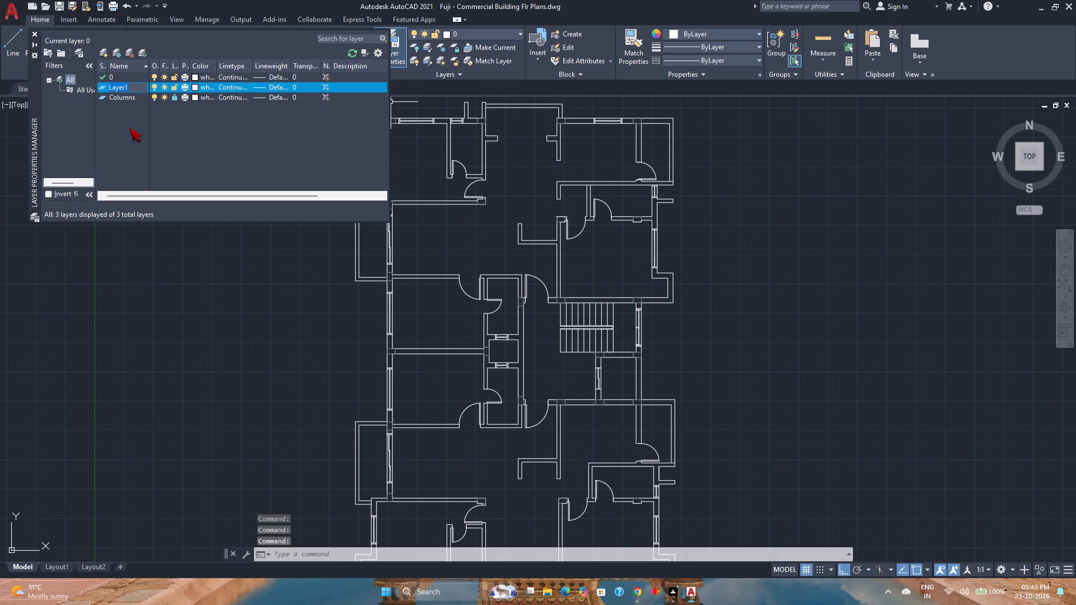
pyautogui.write('Doors')
pyautogui.press('Return')
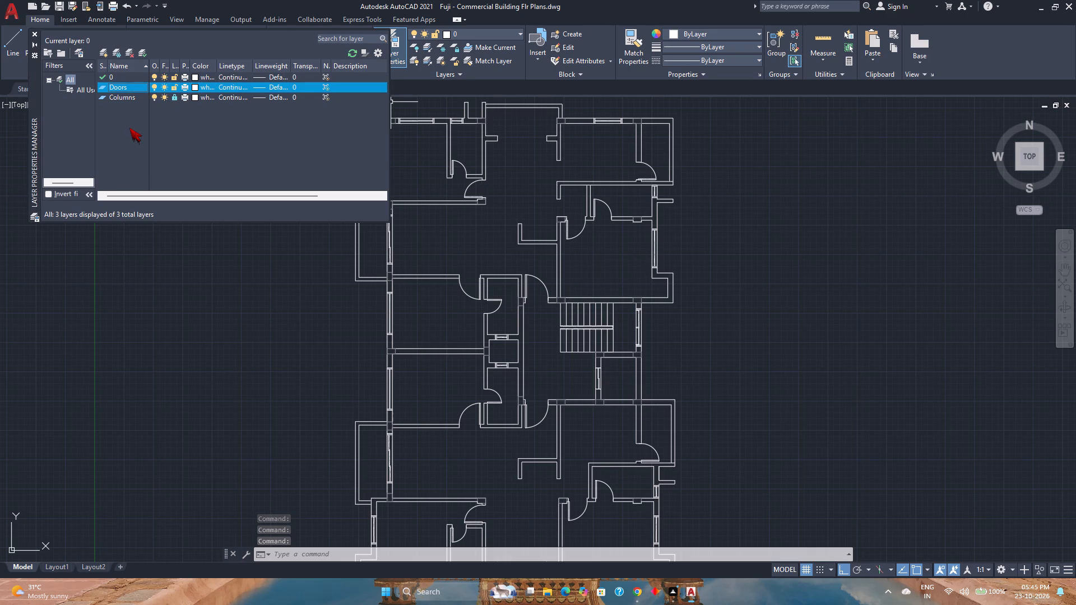
pyautogui.hotkey('alt', 'n')
pyautogui.write('Windows')
pyautogui.press('Return')
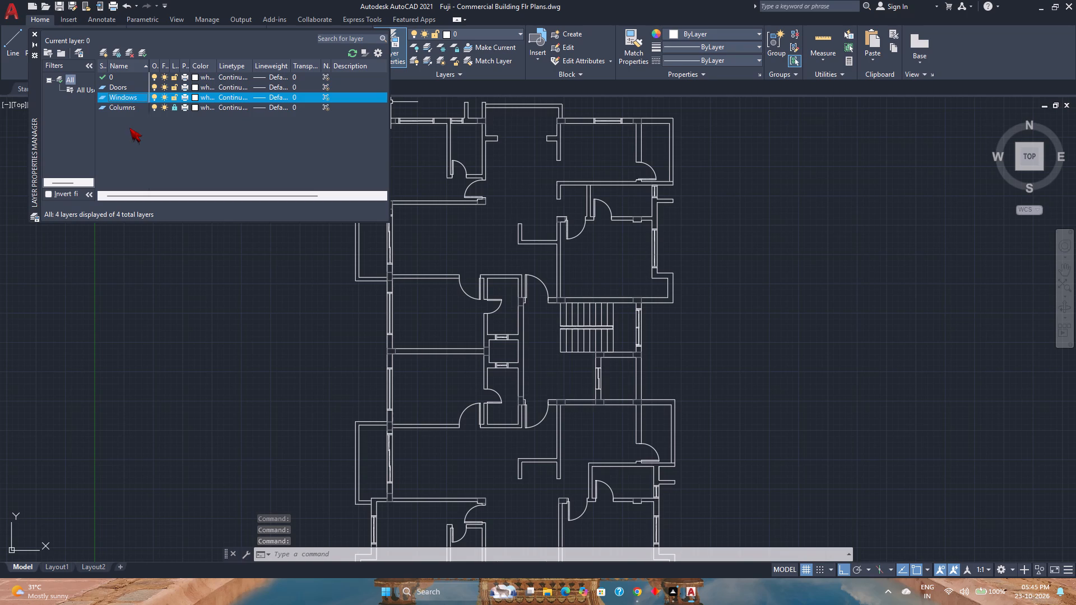
# Add two more layers named Furniture and Walls.
pyautogui.hotkey('alt', 'n')
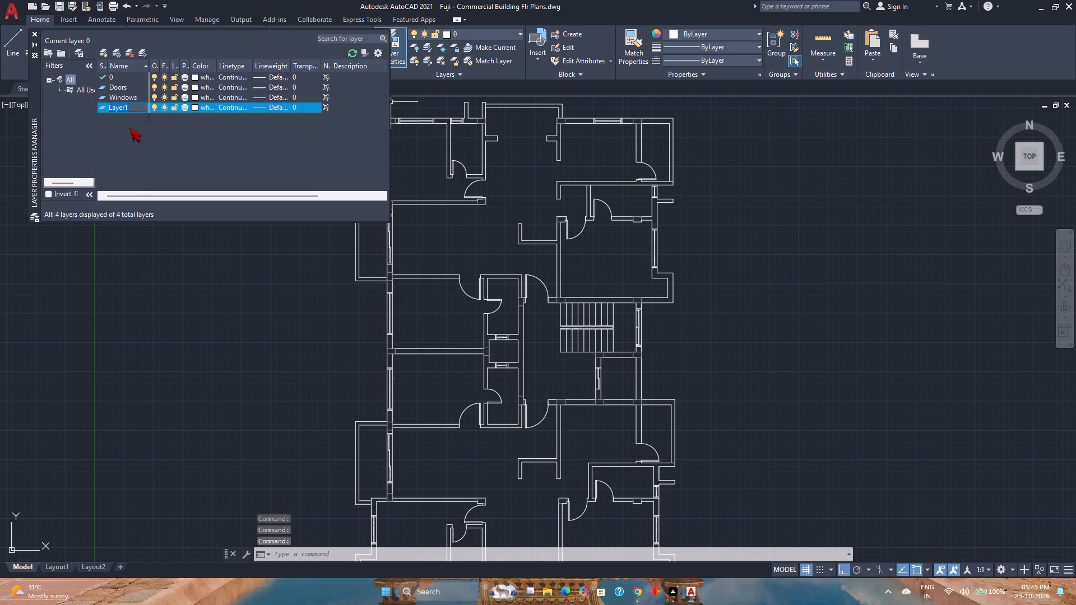
pyautogui.write('Fi')
pyautogui.press('BackSpace')
pyautogui.write('urt')
pyautogui.press('BackSpace')
pyautogui.write('niture')
pyautogui.press('Return')
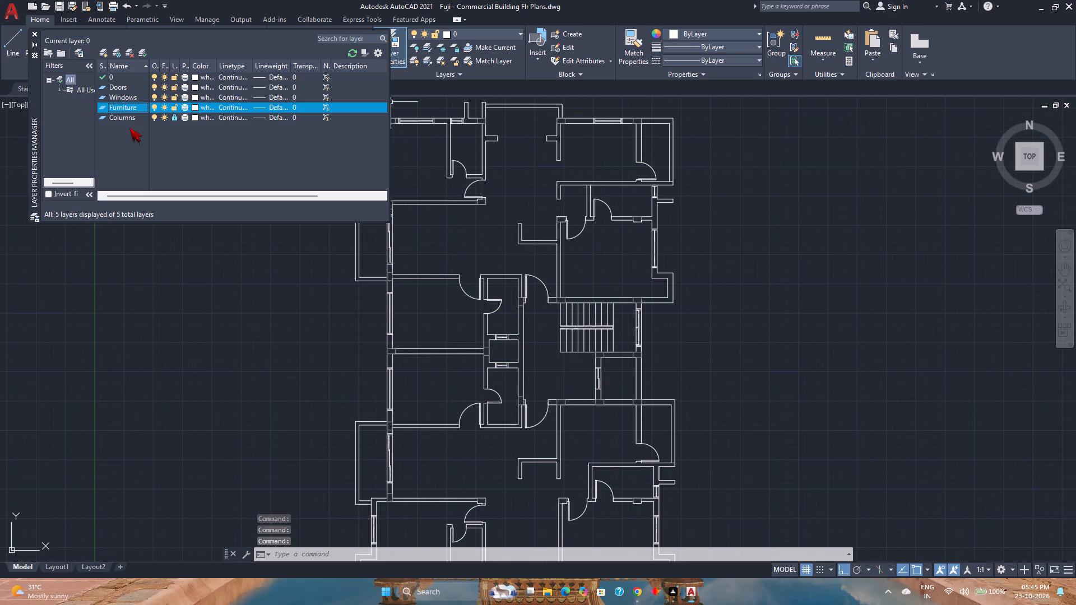
pyautogui.hotkey('alt', 'n')
pyautogui.hotkey('shift', 'w')
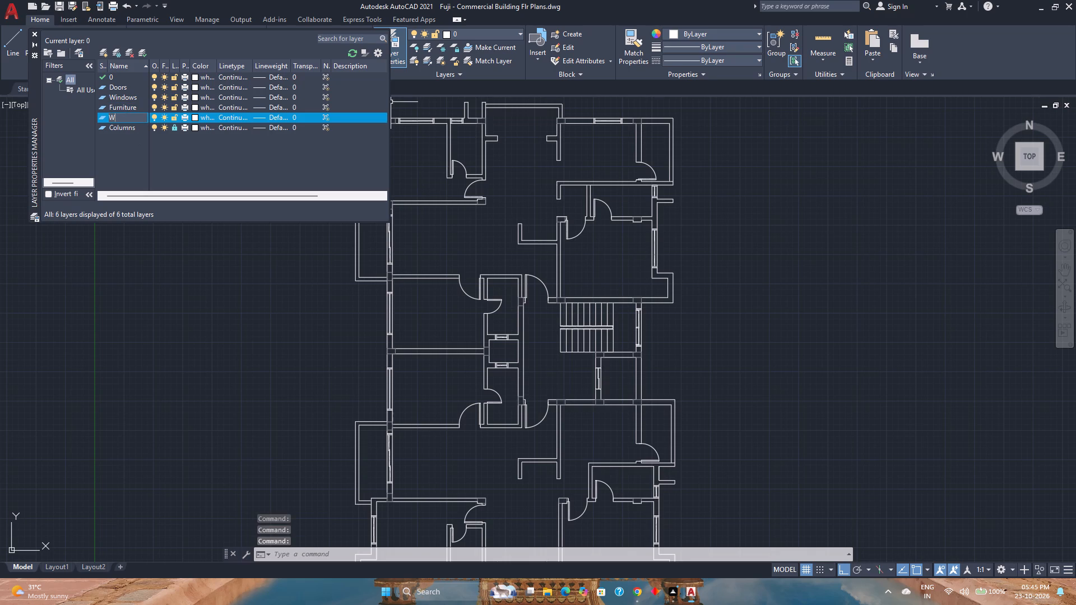
pyautogui.write('alls')
pyautogui.press('Return')
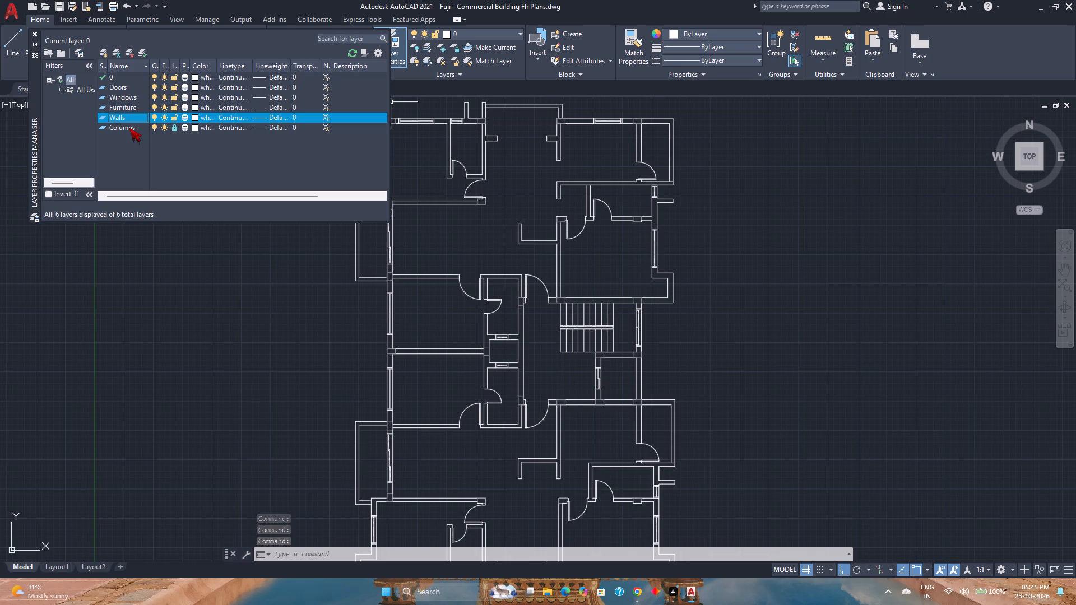
# Add two more layers named Dotted Lines and Utilities.
pyautogui.hotkey('alt', 'n')
pyautogui.write('Dotted')
pyautogui.press('space')
pyautogui.write('Lin')
pyautogui.write('es')
pyautogui.press('Return')
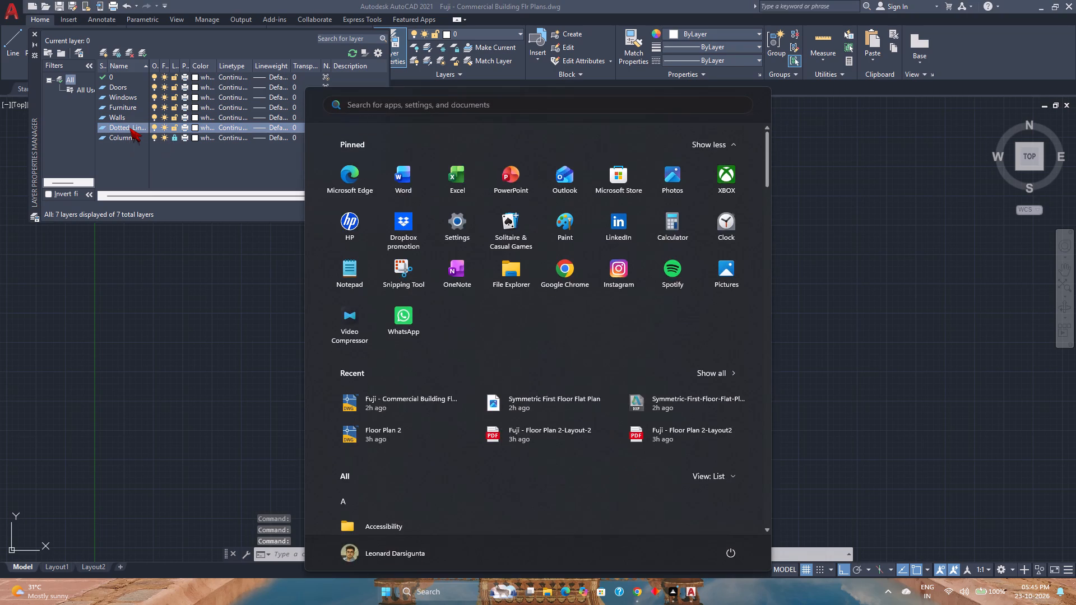
pyautogui.hotkey('alt', 'n')
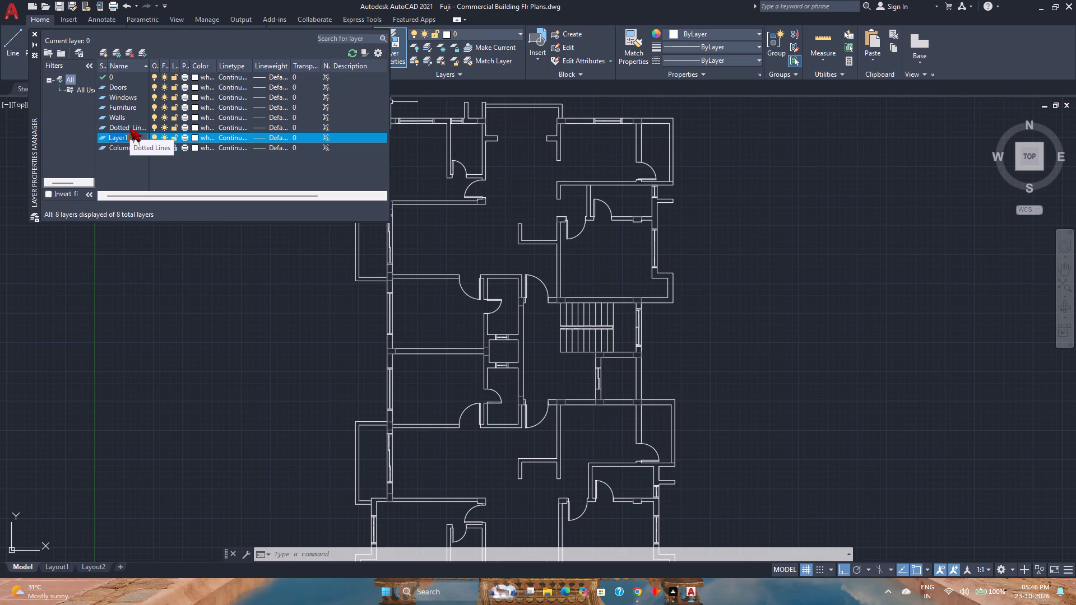
pyautogui.write('Utili')
pyautogui.write('ties')
pyautogui.press('Return')
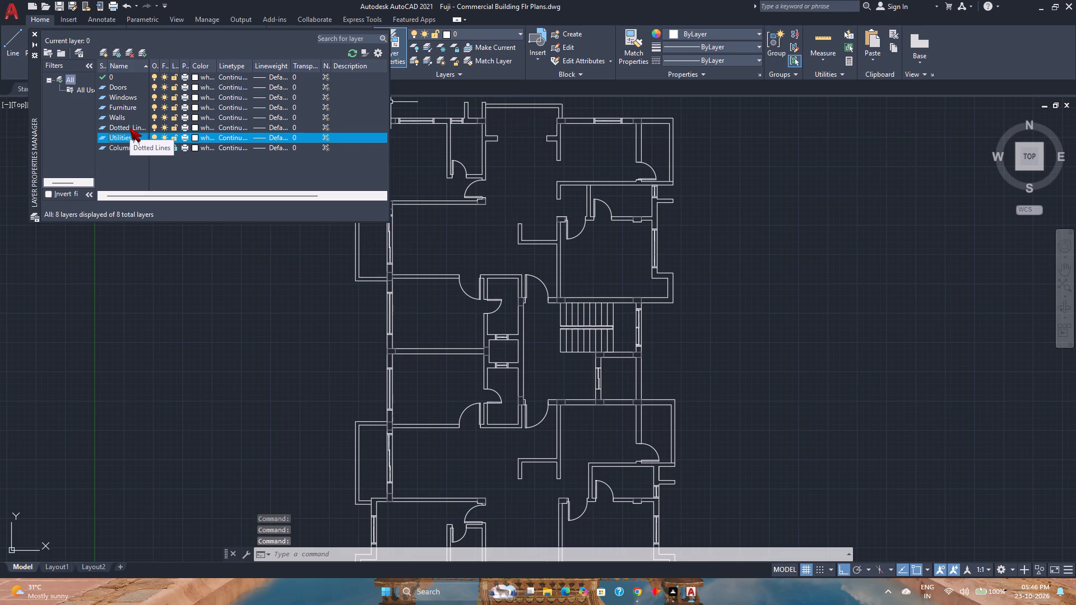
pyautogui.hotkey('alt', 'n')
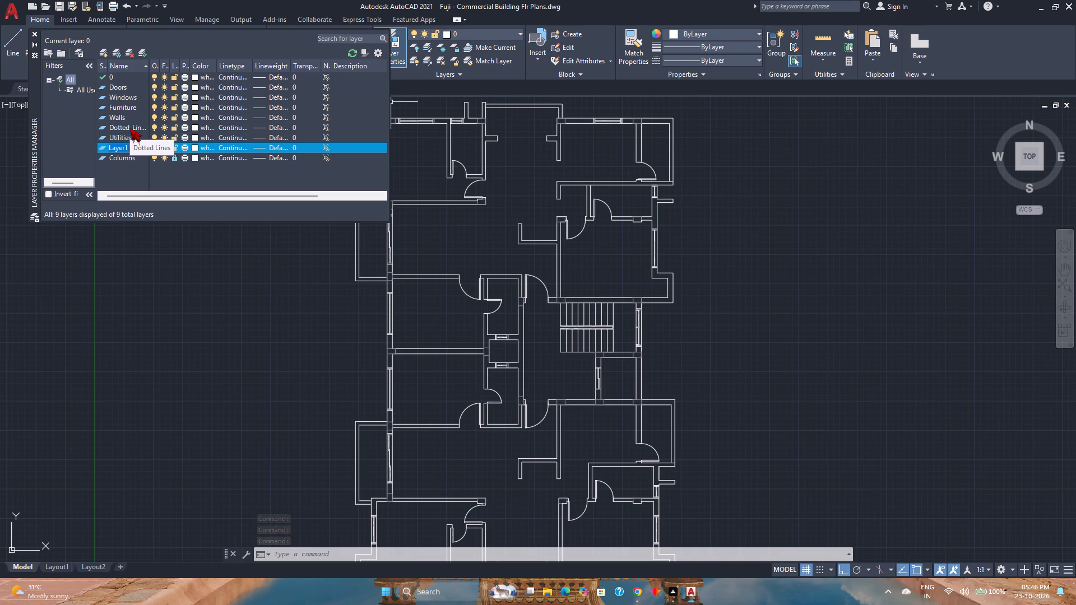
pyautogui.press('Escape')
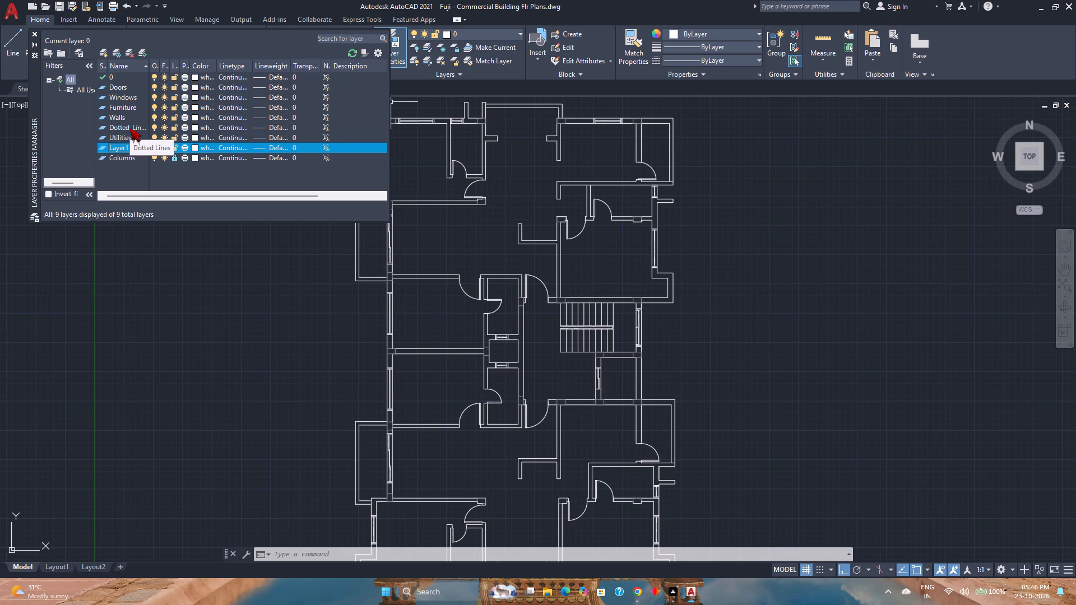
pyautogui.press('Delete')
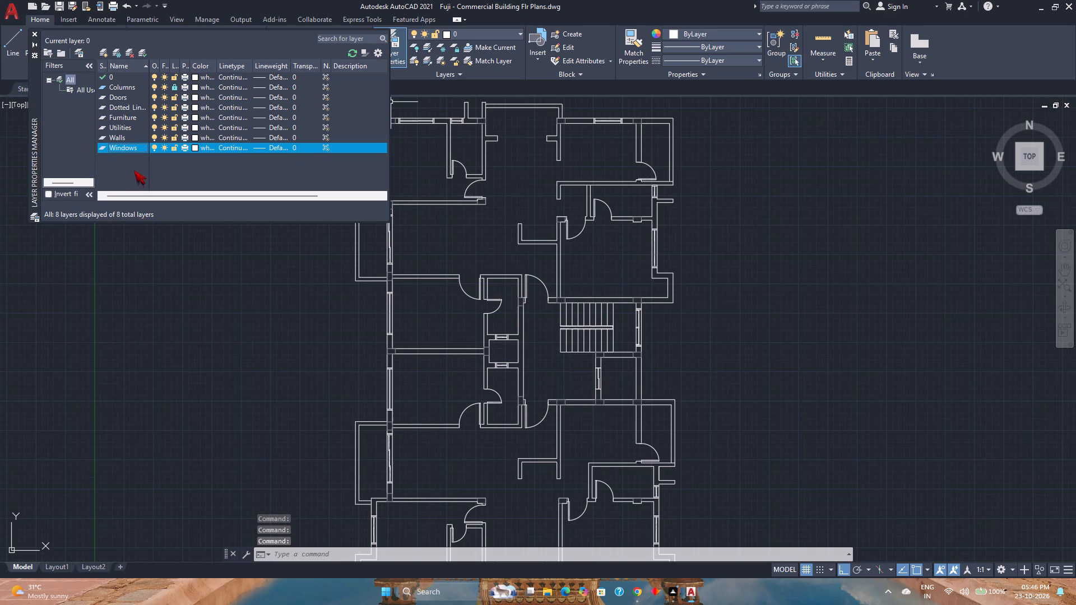
# Close the layer properties manager.
pyautogui.scroll(3, 125, 160)
pyautogui.scroll(-1, 125, 160)
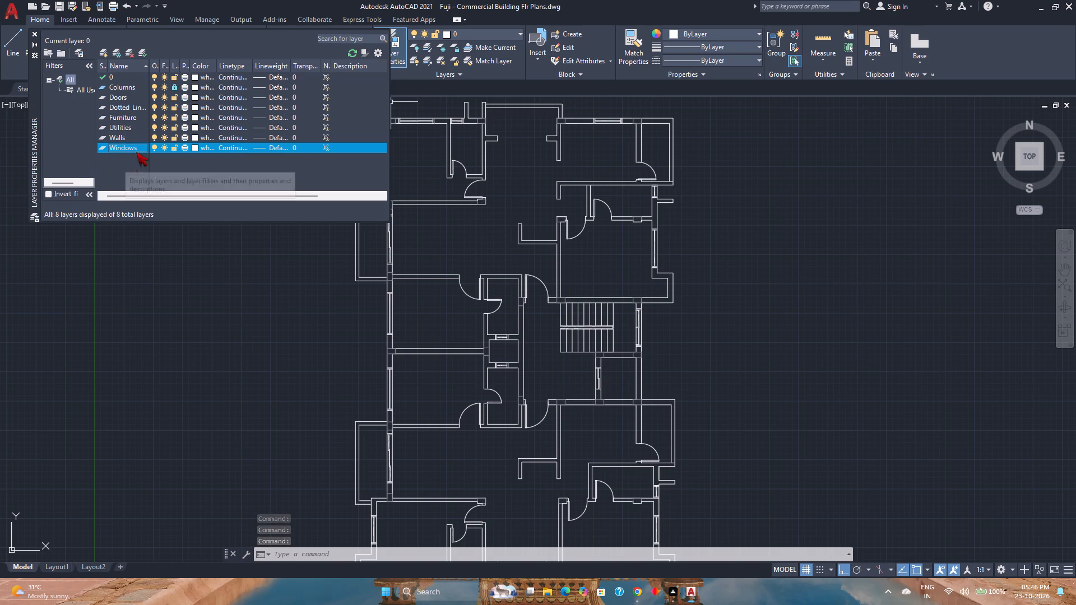
pyautogui.click(36, 33)
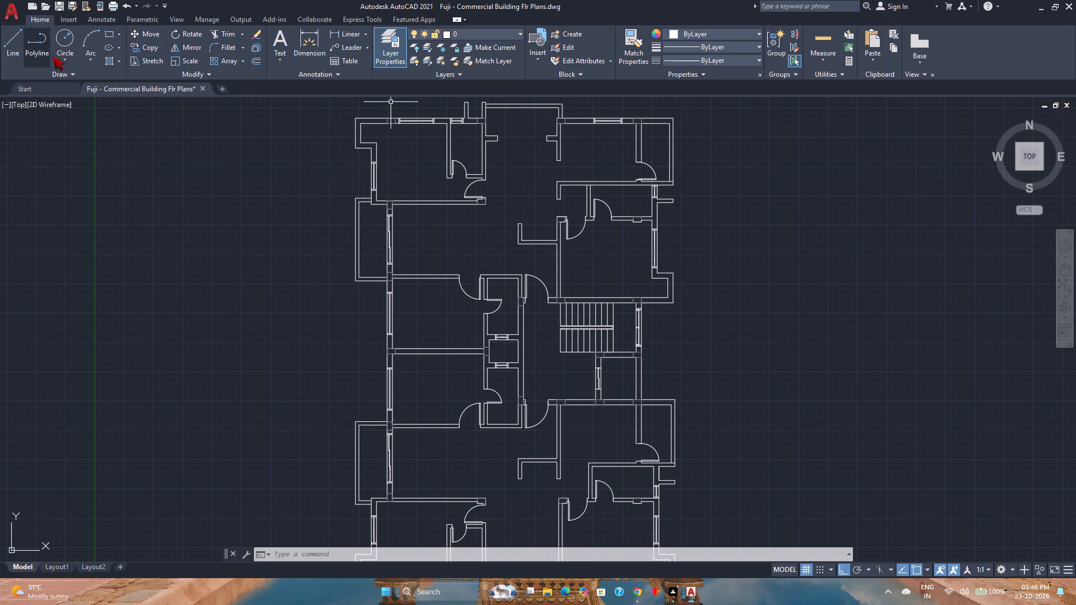
# Select all swing door blocks similar to the small north-west room's door and assign them to the Doors layer.
pyautogui.click(463, 162)
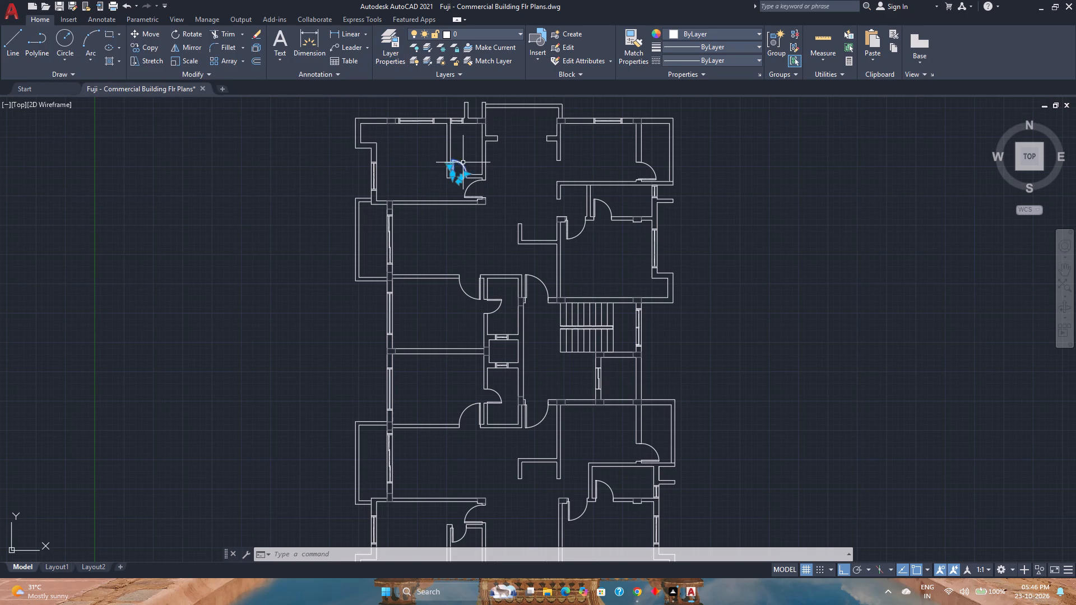
pyautogui.rightClick(463, 162)
pyautogui.click(521, 398)
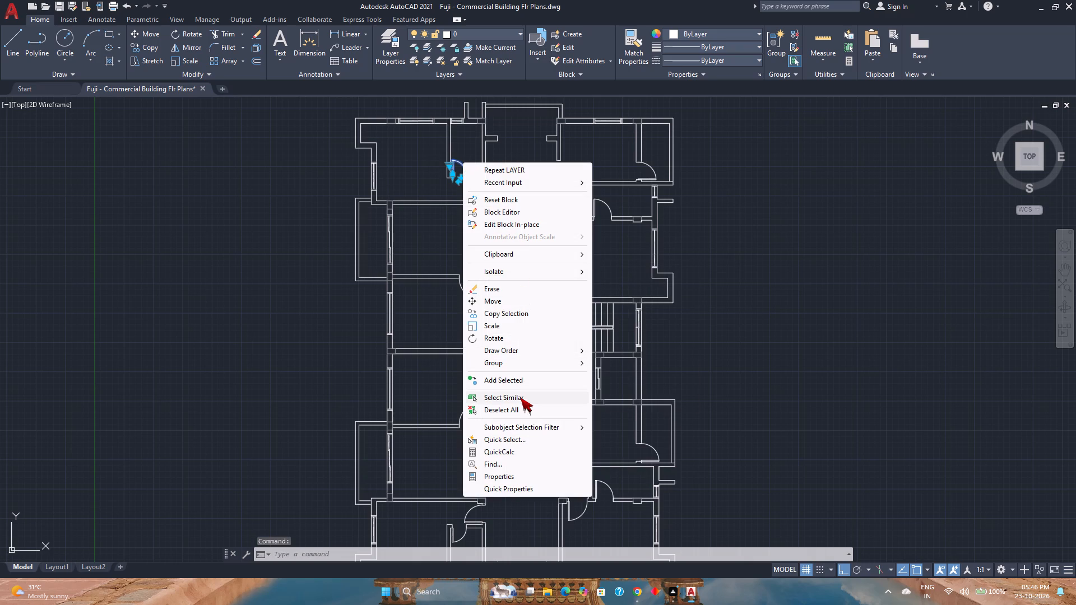
pyautogui.click(473, 32)
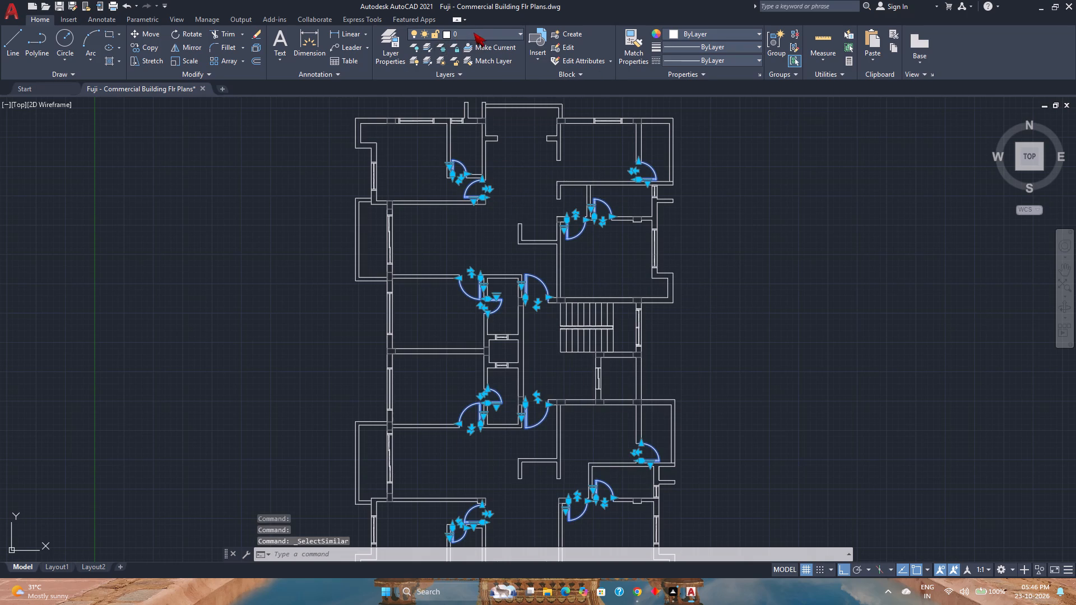
pyautogui.click(482, 76)
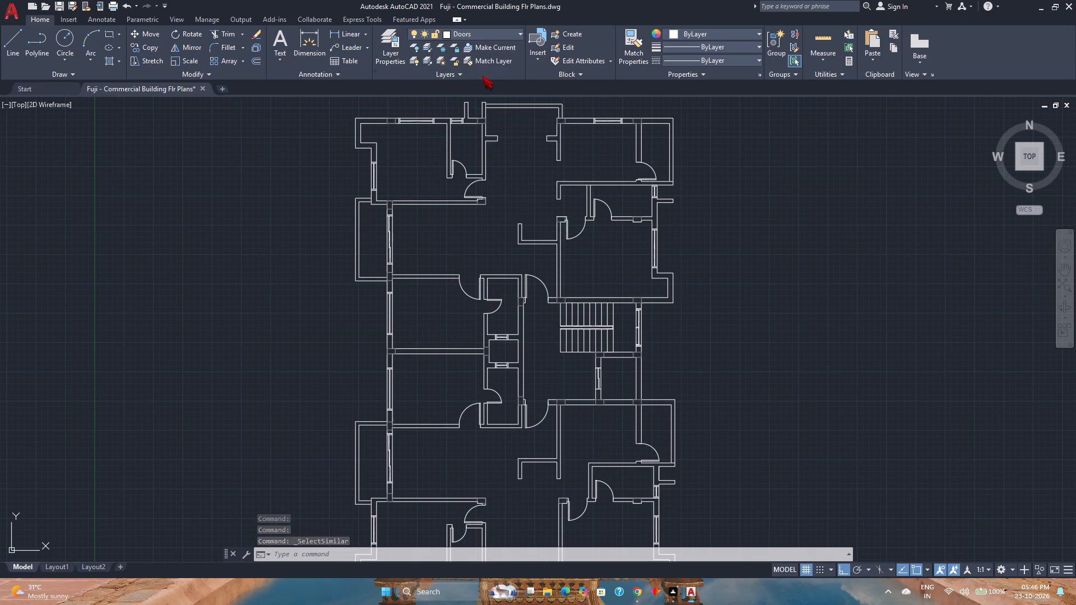
# Assign the two west wall sliding panels and the sliding panel of the small room south of the staircase to the Doors layer.
pyautogui.click(410, 240)
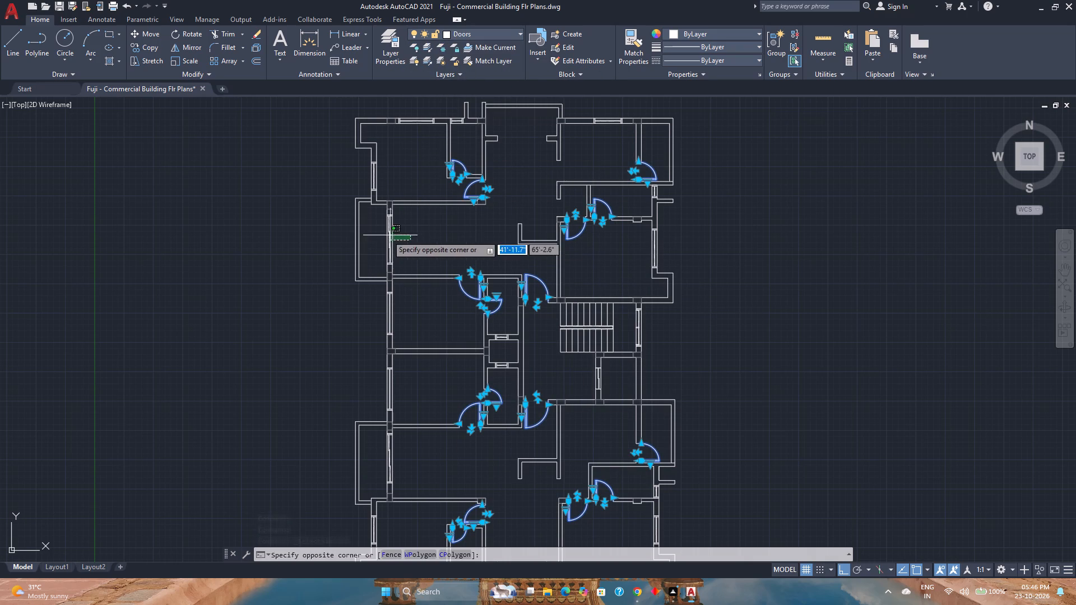
pyautogui.click(381, 234)
pyautogui.click(400, 462)
pyautogui.click(385, 450)
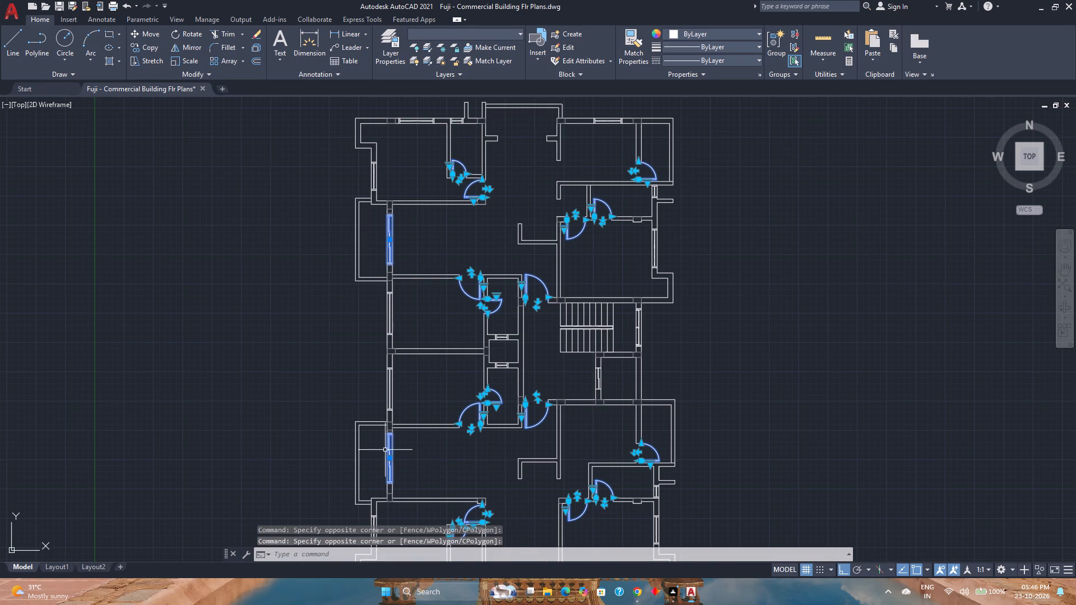
pyautogui.moveTo(426, 450); pyautogui.dragTo(438, 380, button='middle')
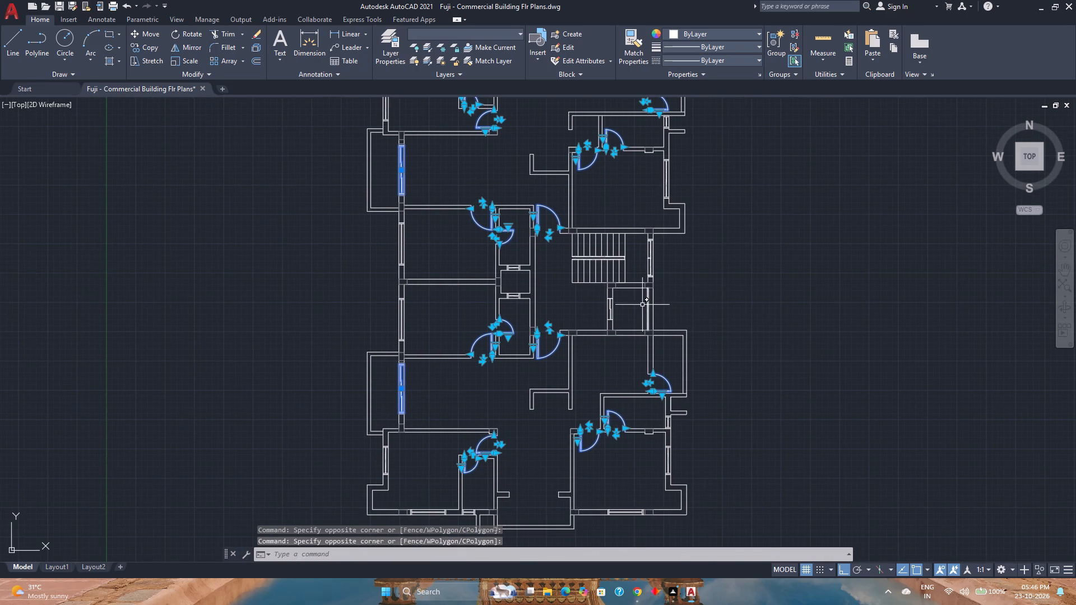
pyautogui.scroll(2, 642, 305)
pyautogui.click(613, 306)
pyautogui.click(542, 312)
pyautogui.scroll(-2, 542, 312)
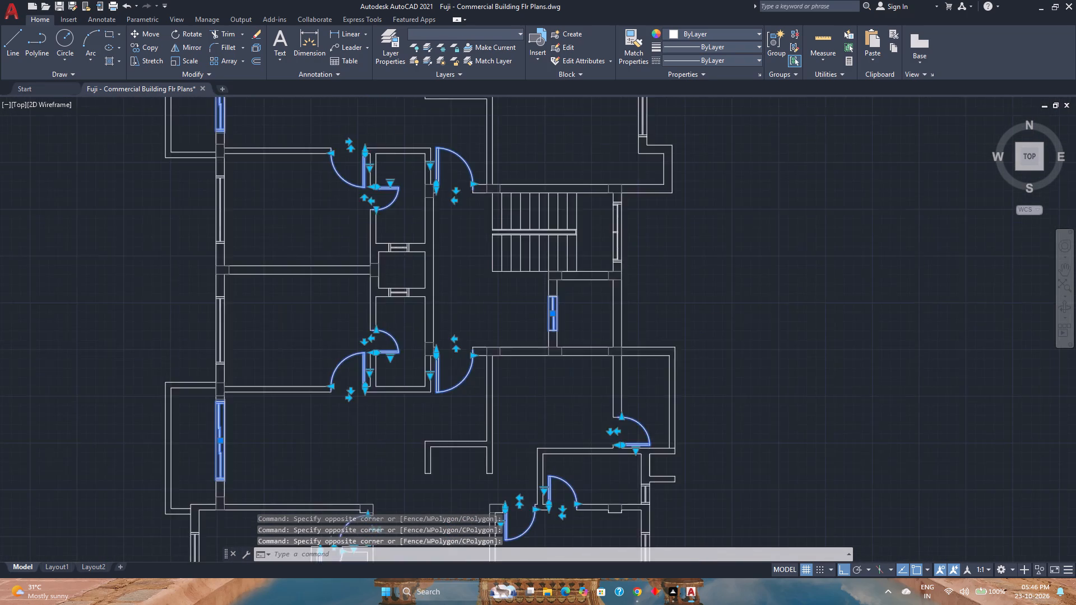
pyautogui.scroll(-1, 542, 312)
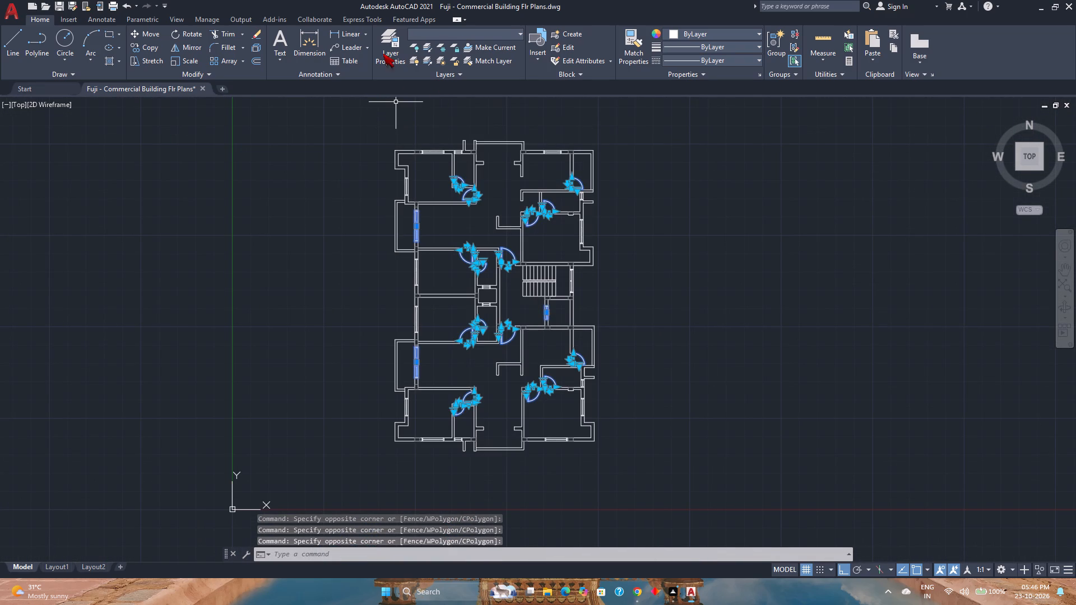
pyautogui.click(477, 31)
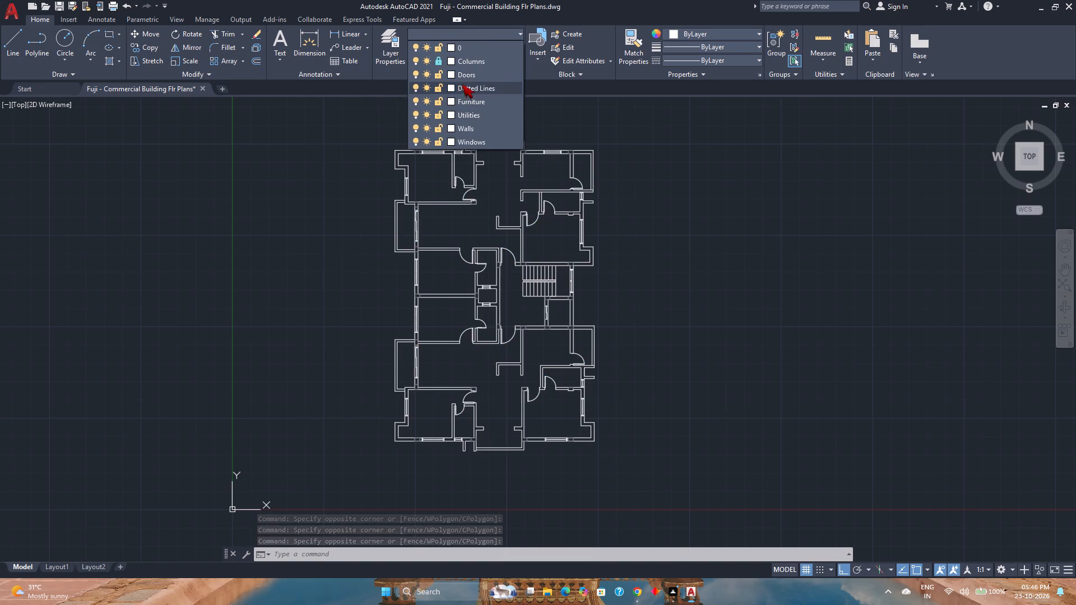
pyautogui.click(467, 77)
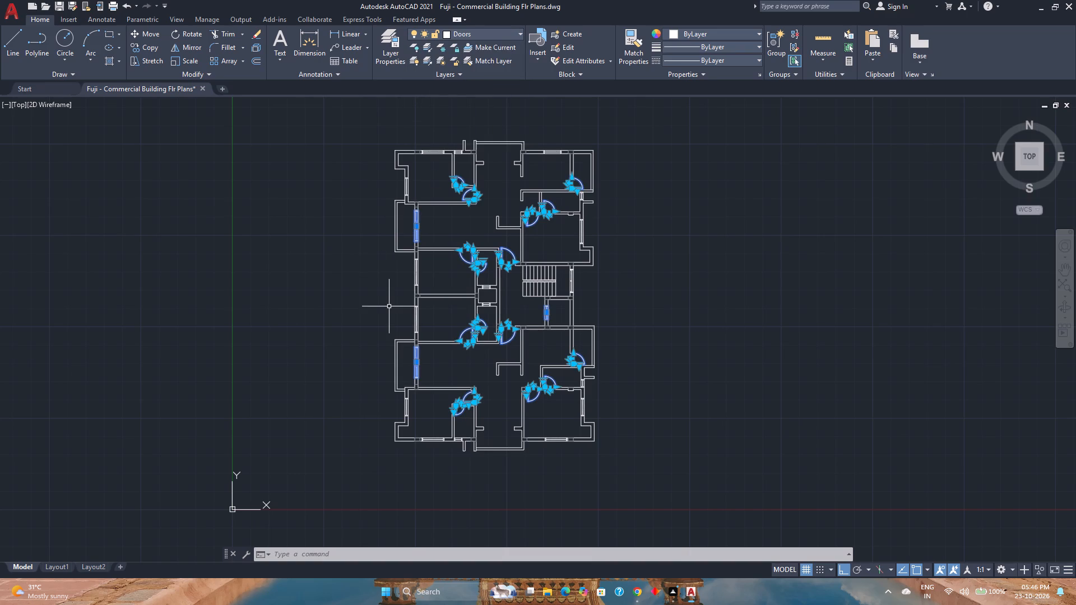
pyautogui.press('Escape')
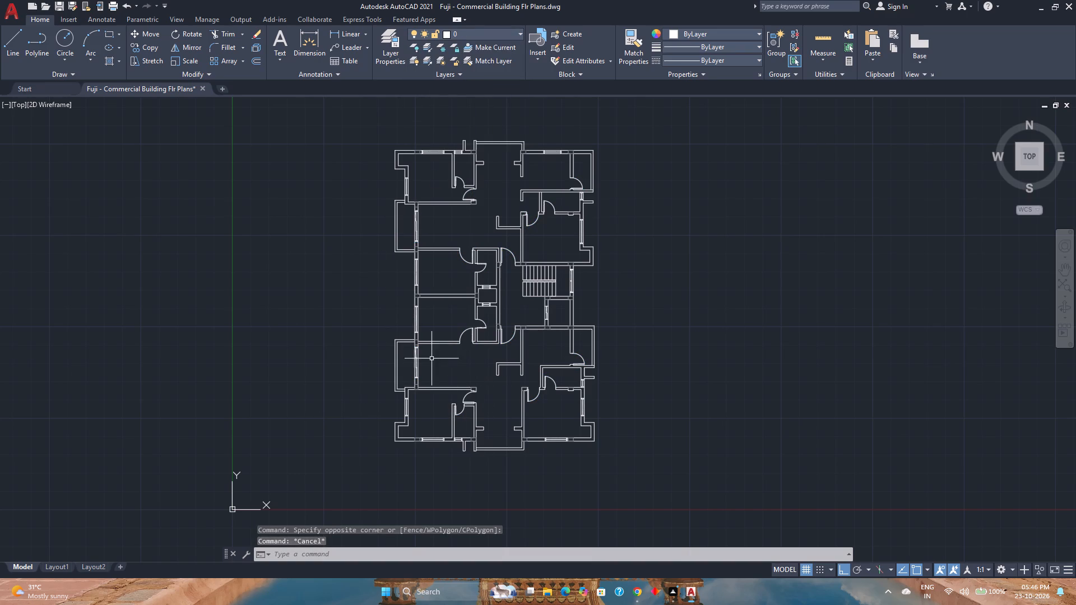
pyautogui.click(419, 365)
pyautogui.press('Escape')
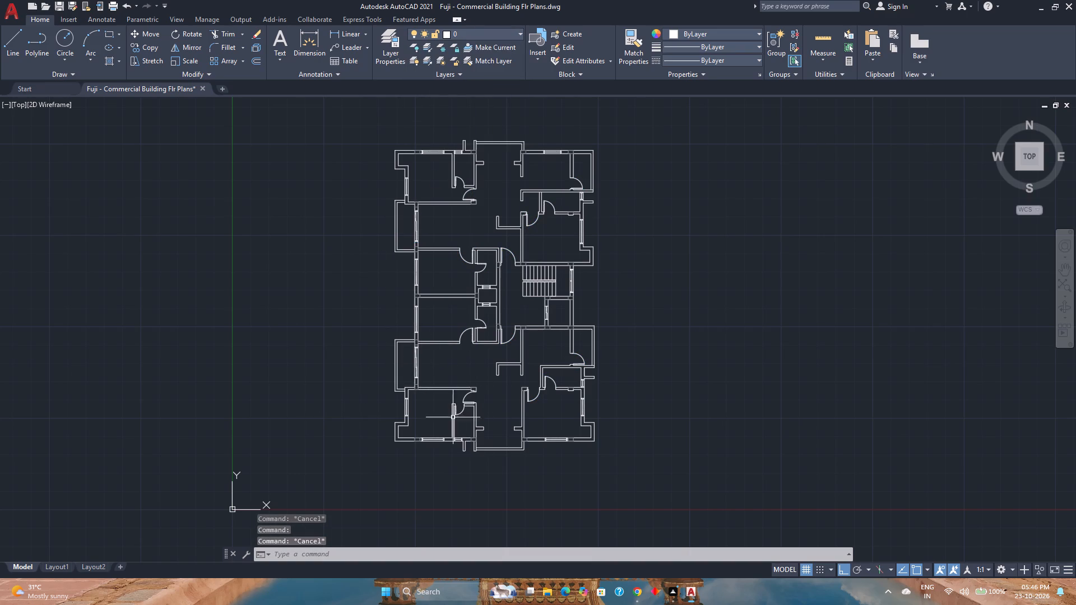
# Draw a rectangle about 7' by 9" filling the opening between the two wall stubs in the south-central bay.
pyautogui.scroll(4, 488, 435)
pyautogui.moveTo(488, 435); pyautogui.dragTo(467, 420, button='middle')
pyautogui.scroll(-1, 465, 416)
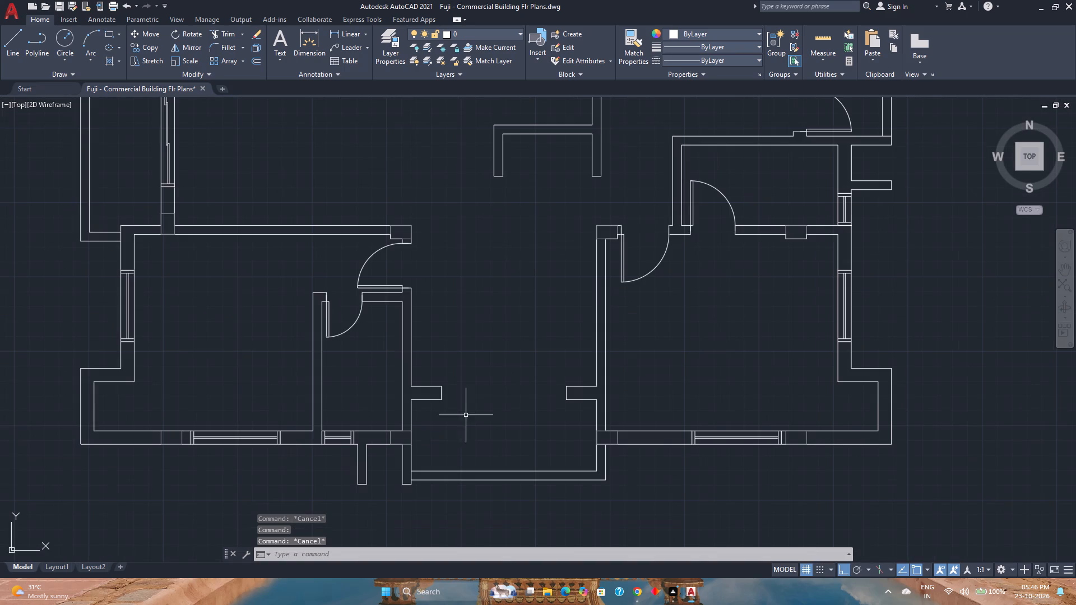
pyautogui.scroll(1, 495, 422)
pyautogui.scroll(-3, 497, 416)
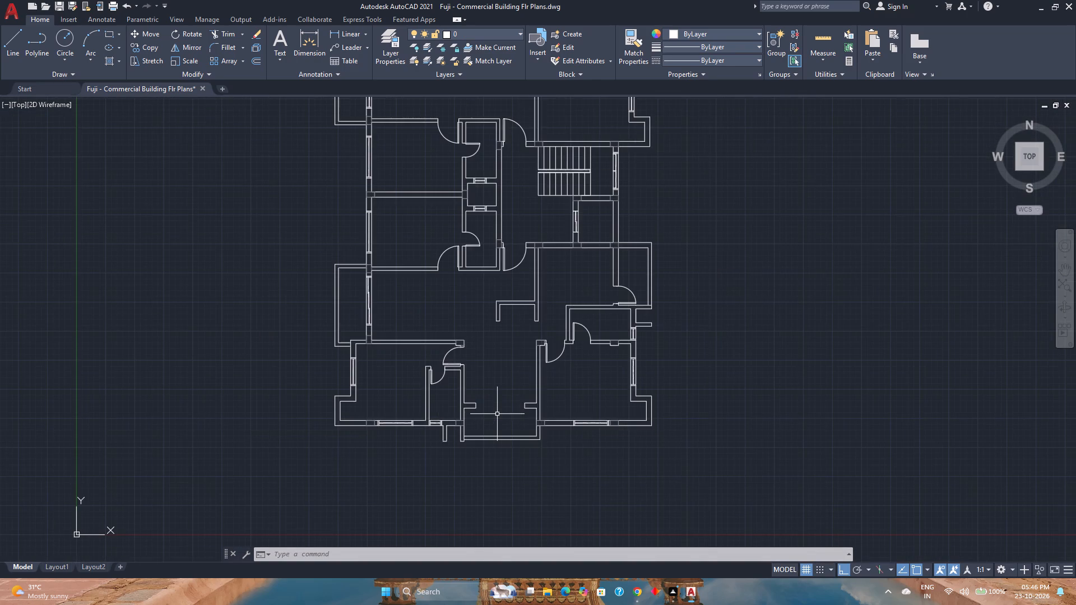
pyautogui.scroll(3, 497, 414)
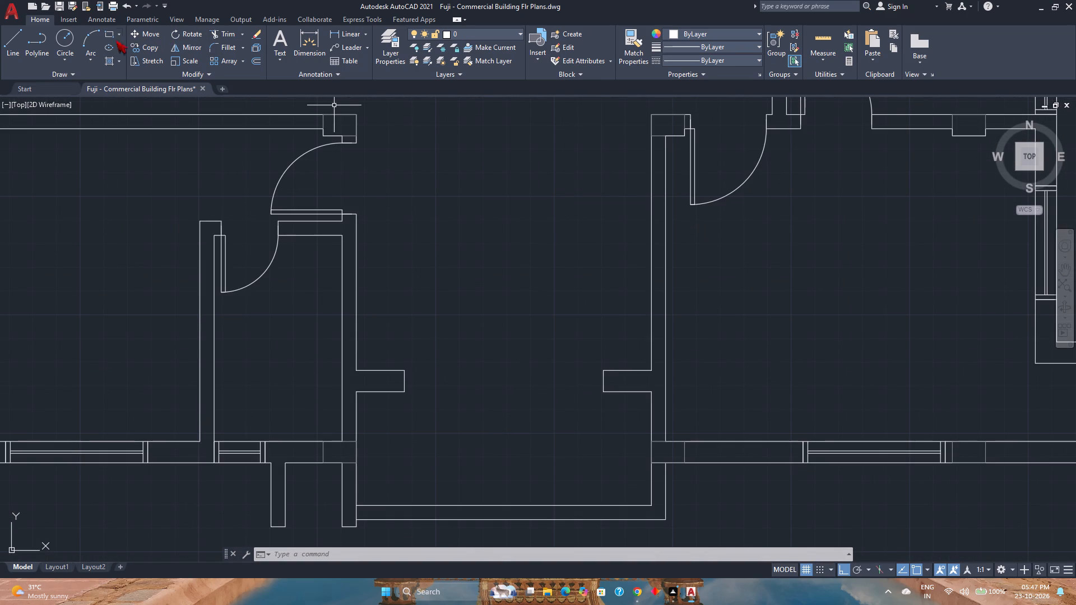
pyautogui.click(105, 35)
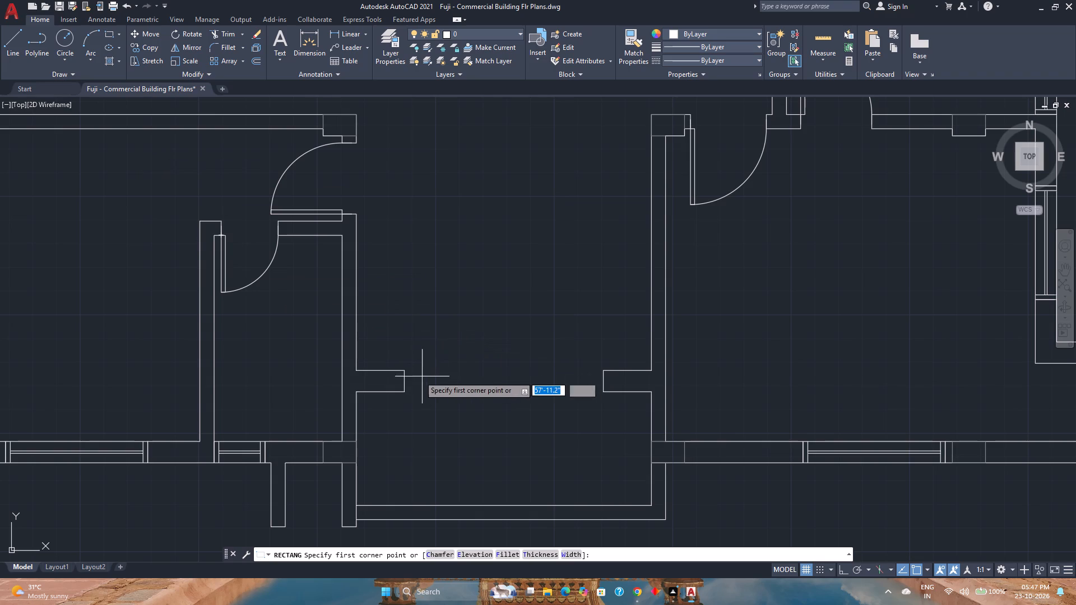
pyautogui.click(406, 372)
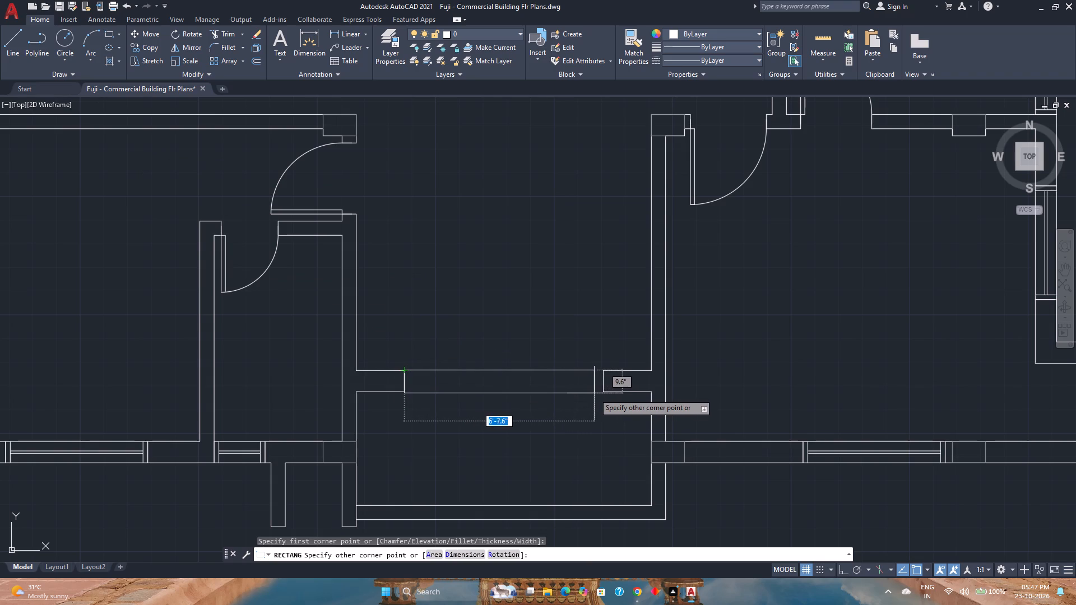
pyautogui.click(602, 391)
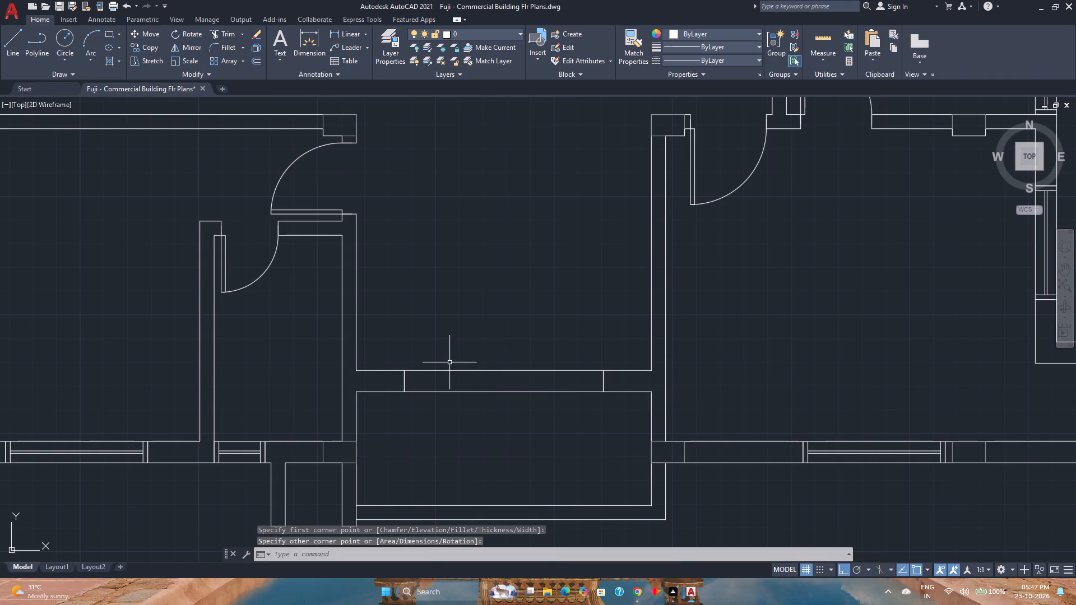
# Offset the opening's rectangle inward by 2".
pyautogui.click(452, 369)
pyautogui.click(520, 388)
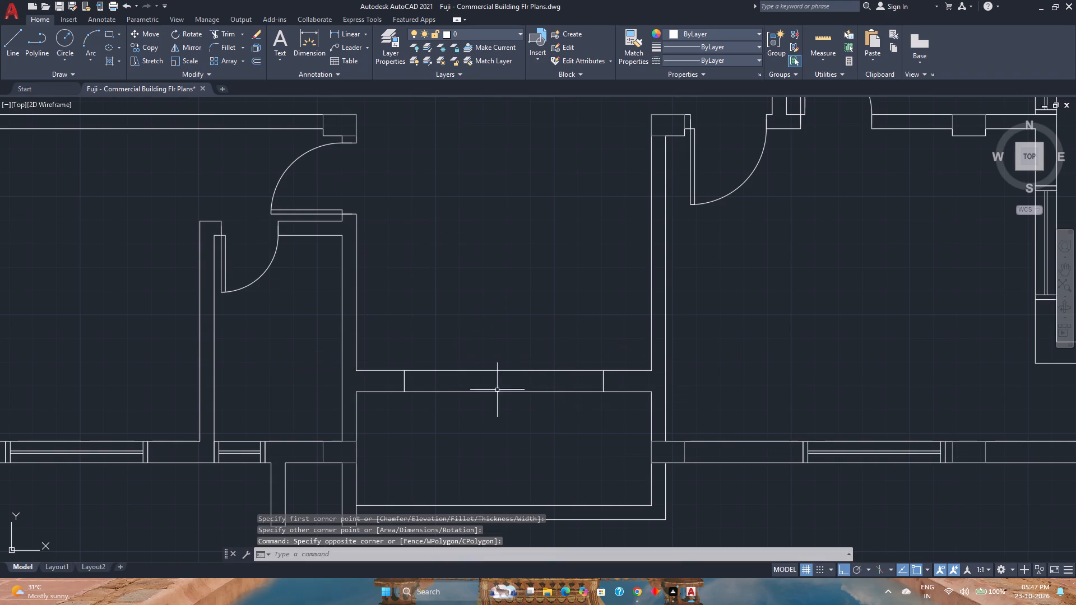
pyautogui.click(254, 61)
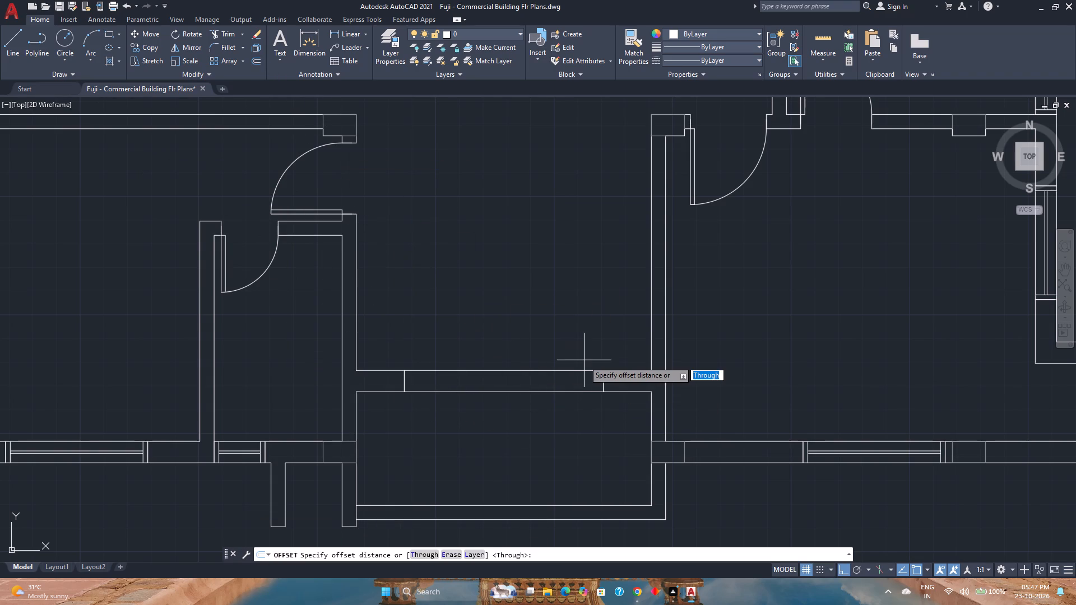
pyautogui.press('2')
pyautogui.press('Return')
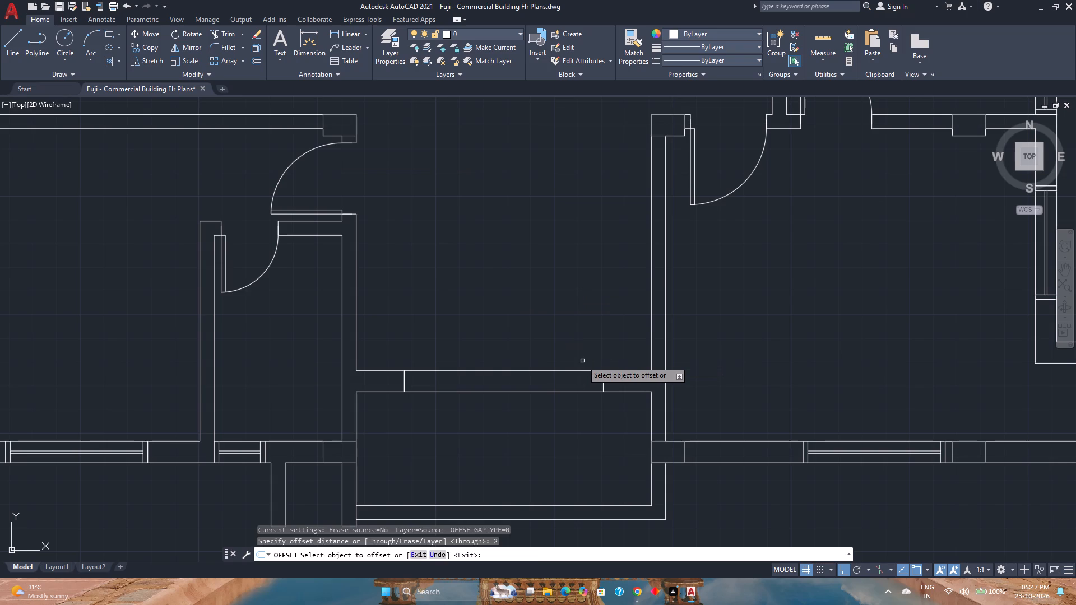
pyautogui.click(481, 370)
pyautogui.click(484, 380)
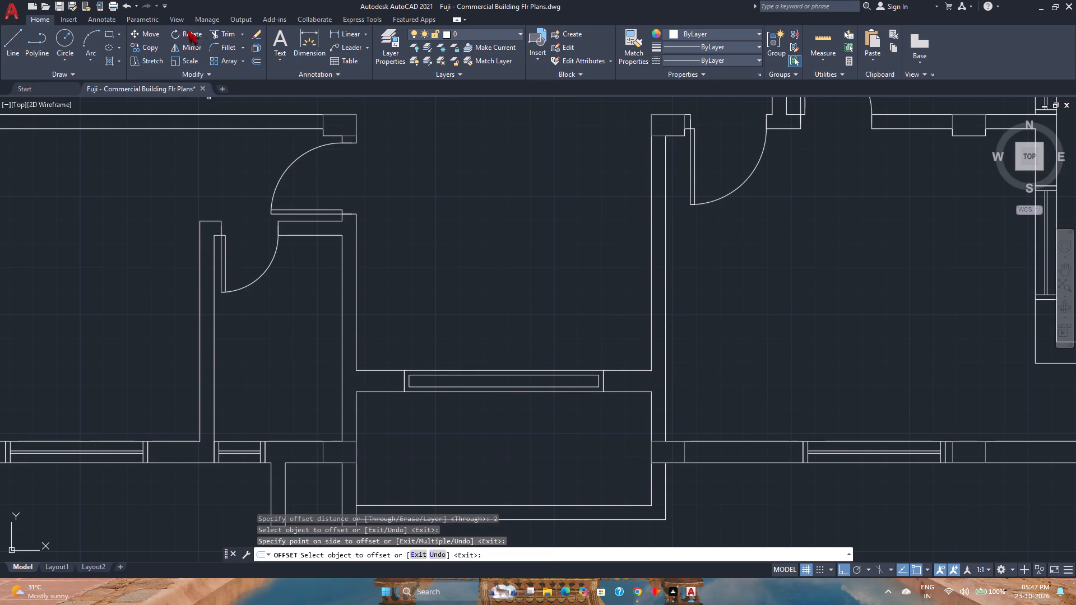
# Trim away the inner rectangle's two long sides and extend both short ends to the outer rectangle's long edges.
pyautogui.click(226, 29)
pyautogui.scroll(2, 480, 401)
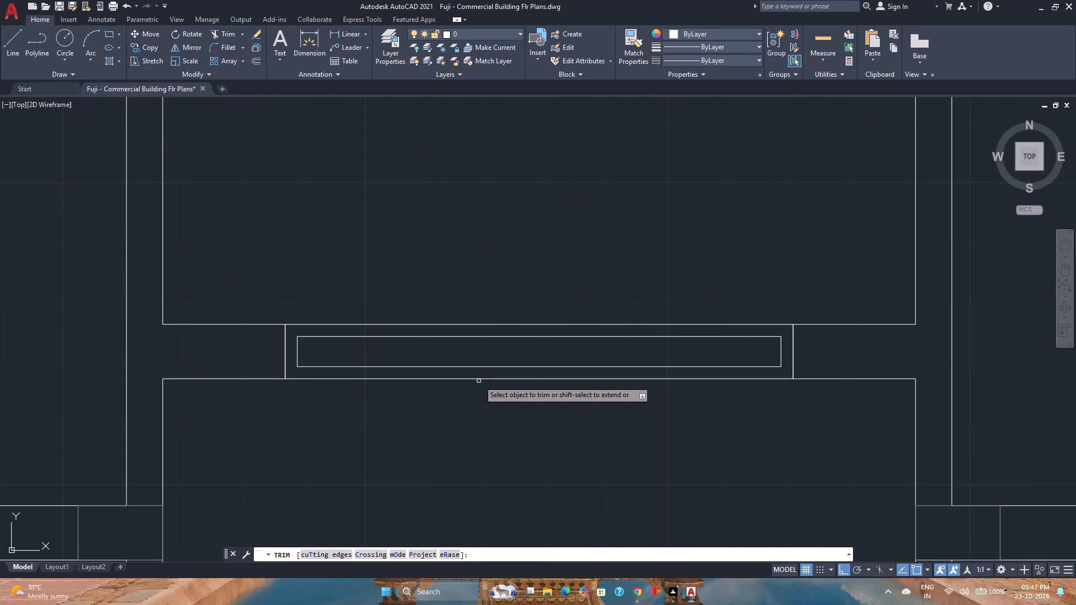
pyautogui.click(482, 370)
pyautogui.click(480, 334)
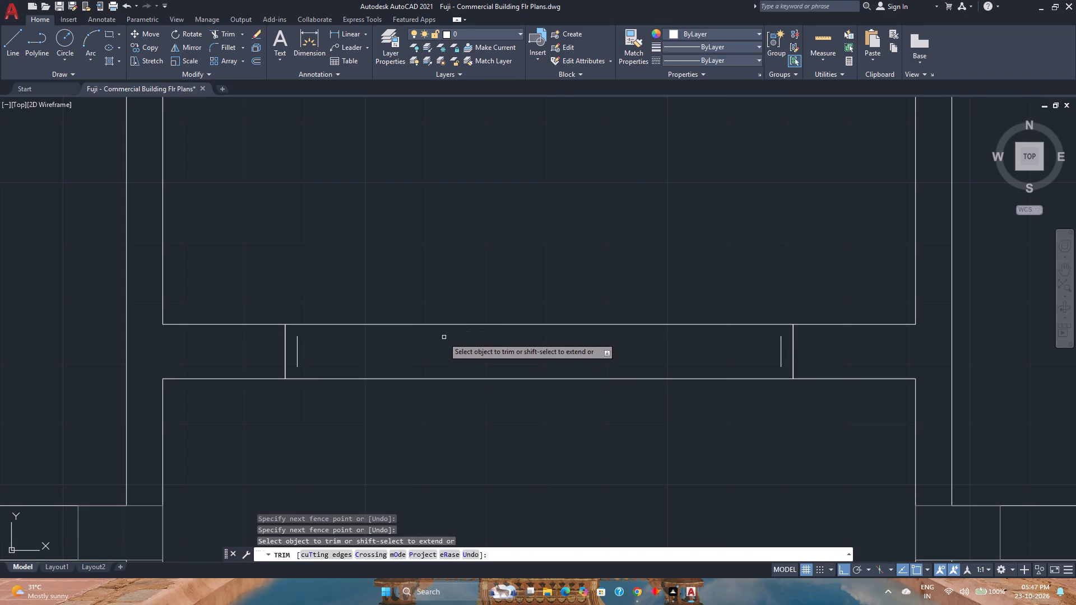
pyautogui.keyDown('shift'); pyautogui.click(298, 347); pyautogui.keyUp('shift')
pyautogui.keyDown('shift'); pyautogui.click(296, 355); pyautogui.keyUp('shift')
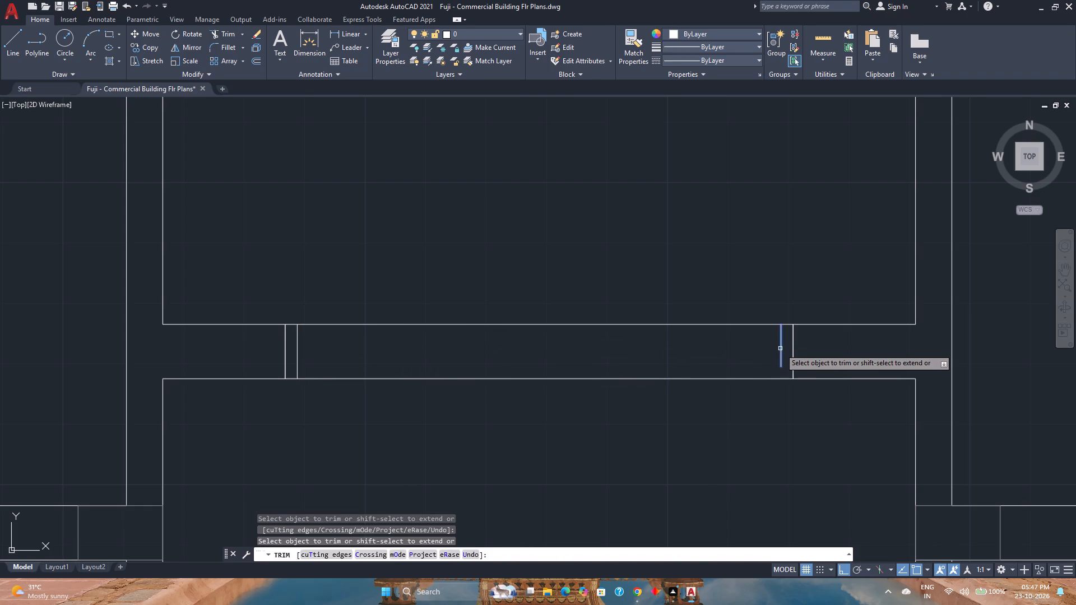
pyautogui.keyDown('shift'); pyautogui.click(780, 348); pyautogui.keyUp('shift')
pyautogui.keyDown('shift'); pyautogui.click(781, 352); pyautogui.keyUp('shift')
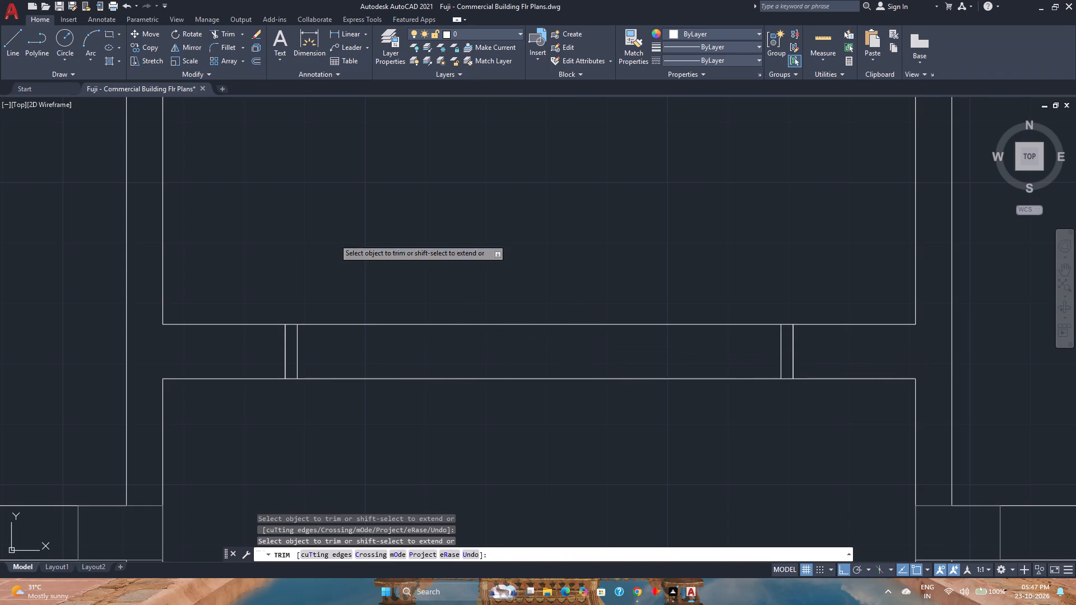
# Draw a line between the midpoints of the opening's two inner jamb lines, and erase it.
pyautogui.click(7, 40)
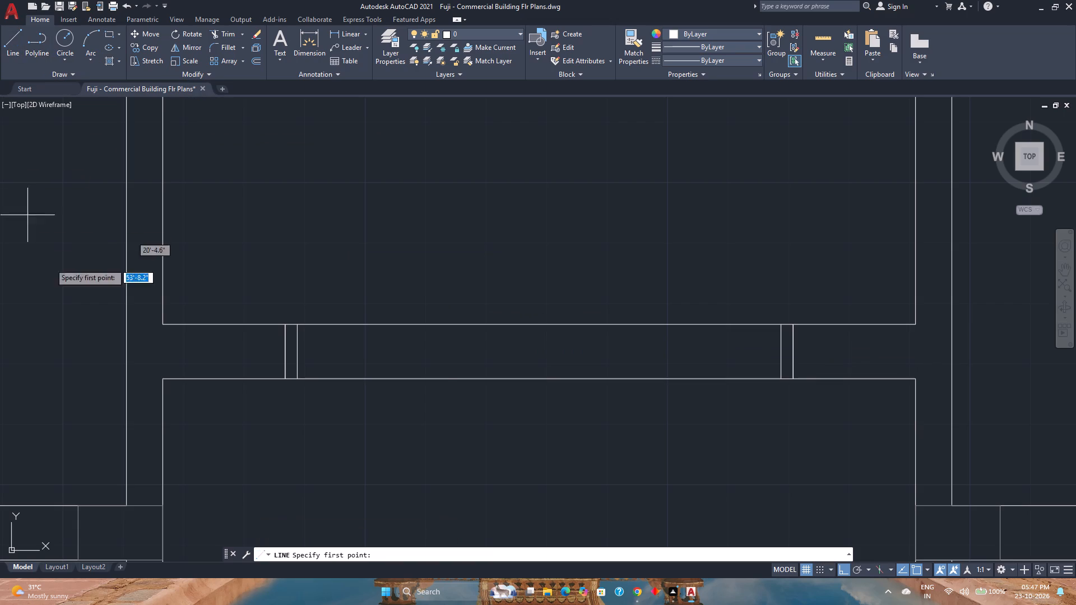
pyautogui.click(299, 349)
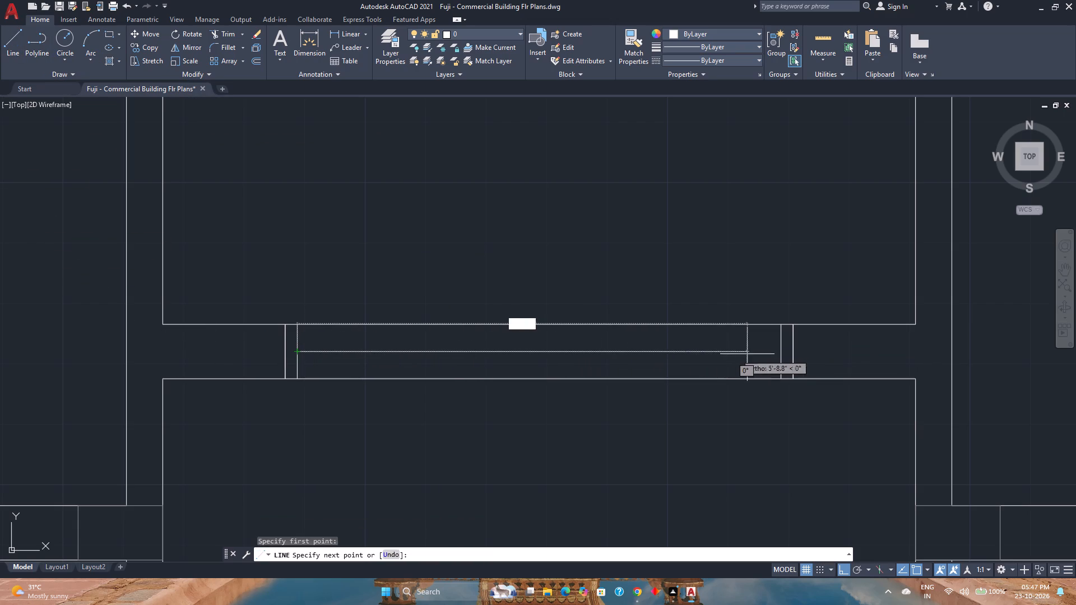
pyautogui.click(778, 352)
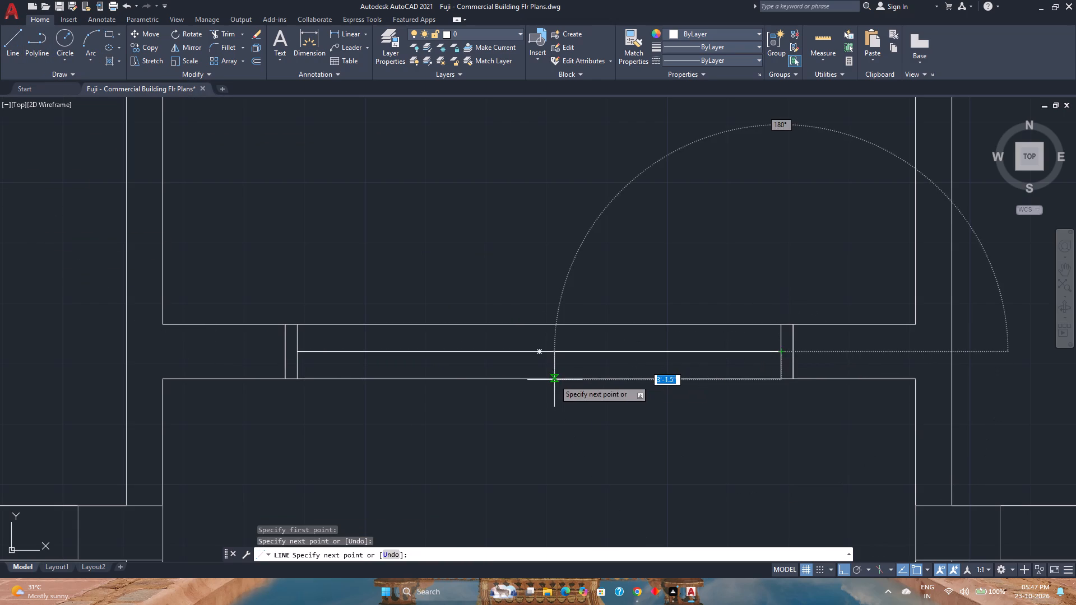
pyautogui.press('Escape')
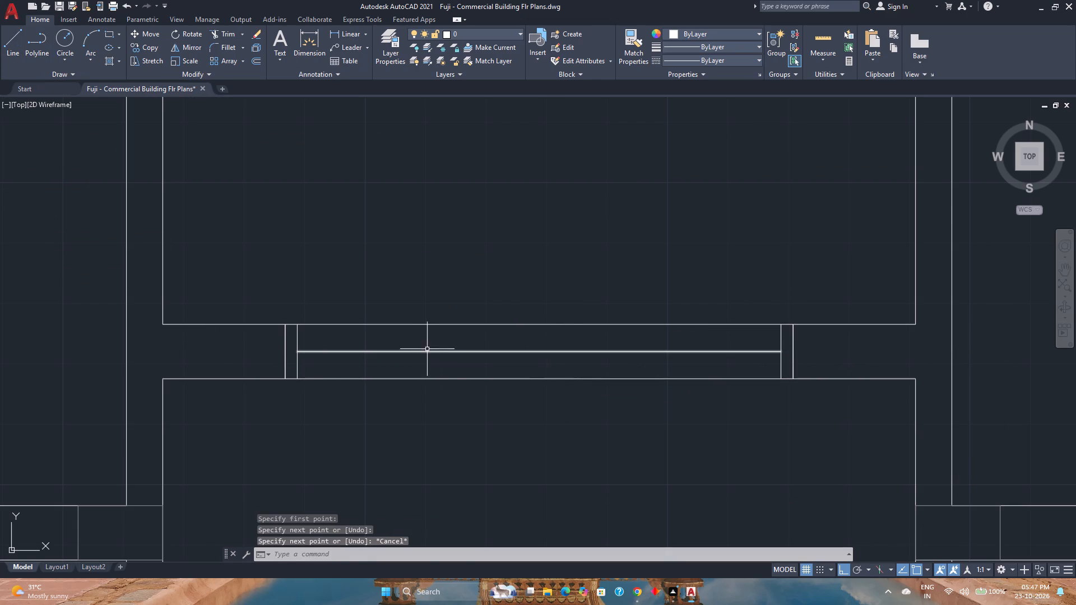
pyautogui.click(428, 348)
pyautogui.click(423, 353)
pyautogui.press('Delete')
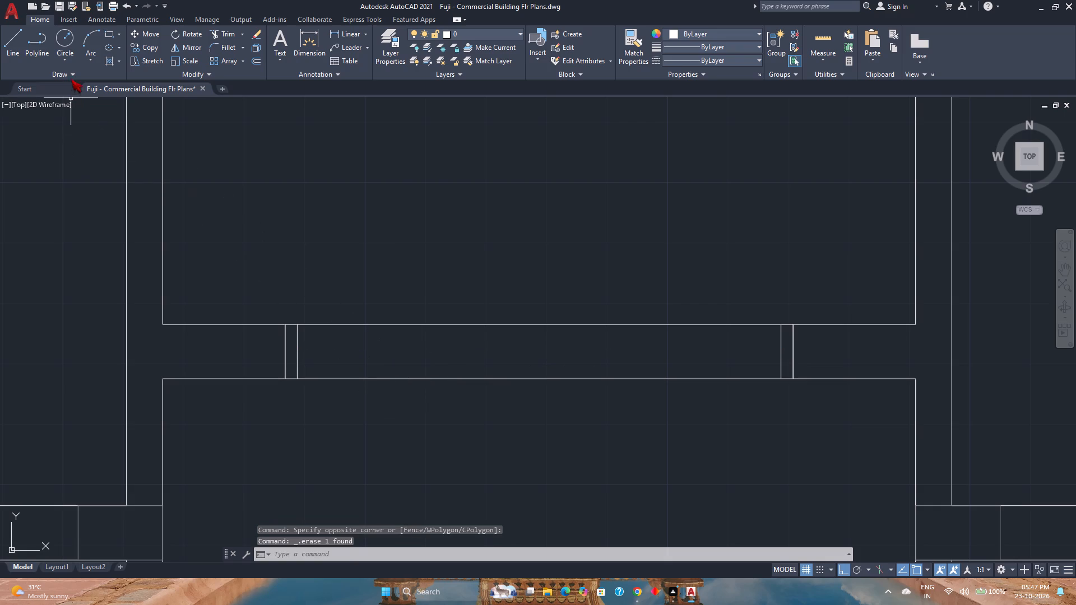
# Measure the clear width between the opening's inner jamb lines.
pyautogui.click(113, 36)
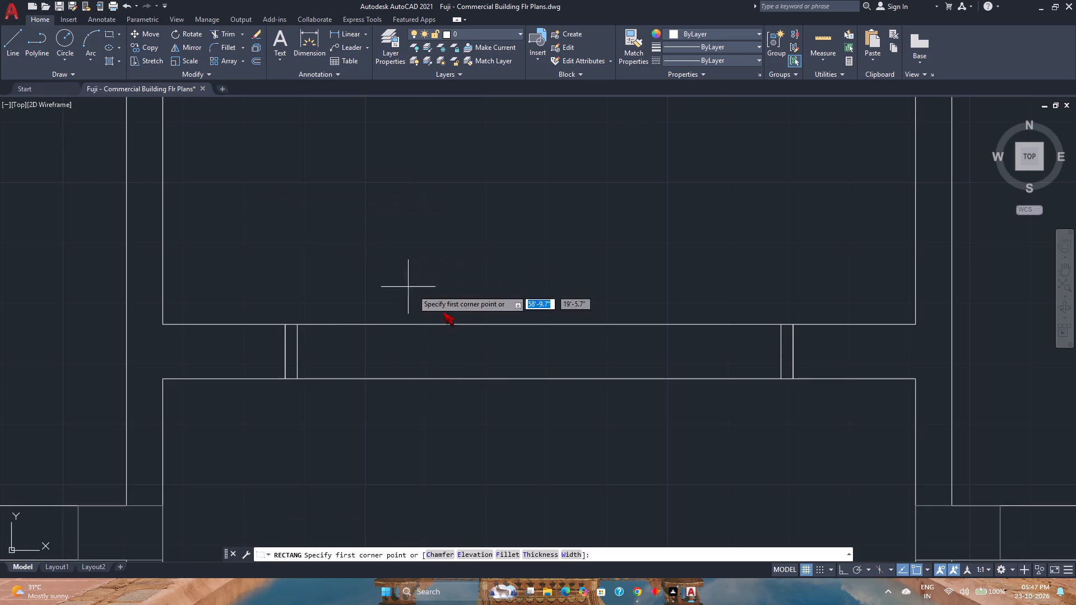
pyautogui.click(821, 36)
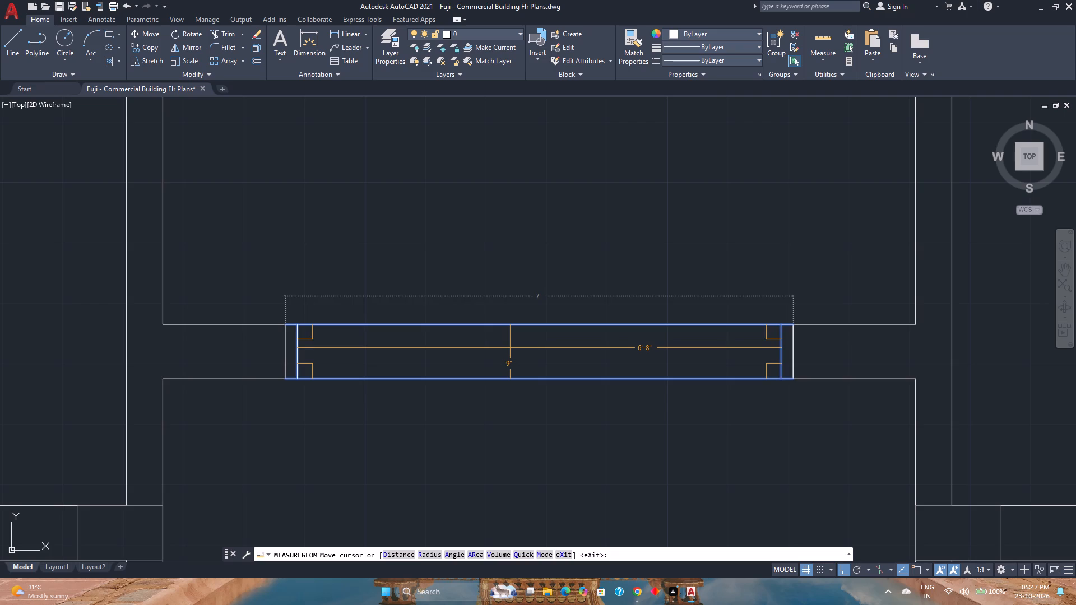
# Draw a 3'3.5" by 1" rectangle for a sliding panel just north of the opening.
pyautogui.click(106, 34)
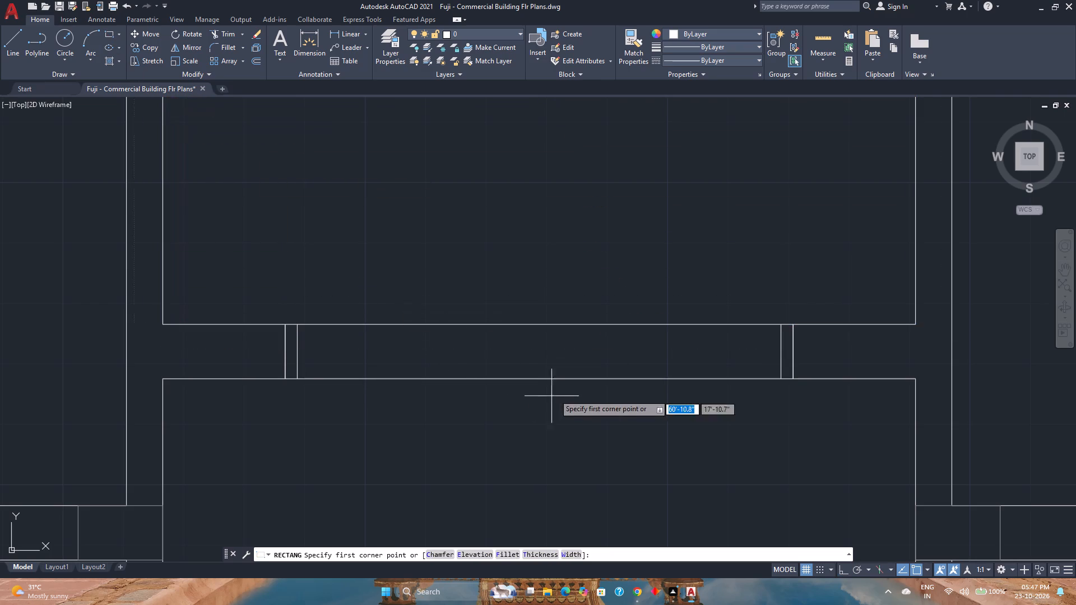
pyautogui.click(601, 286)
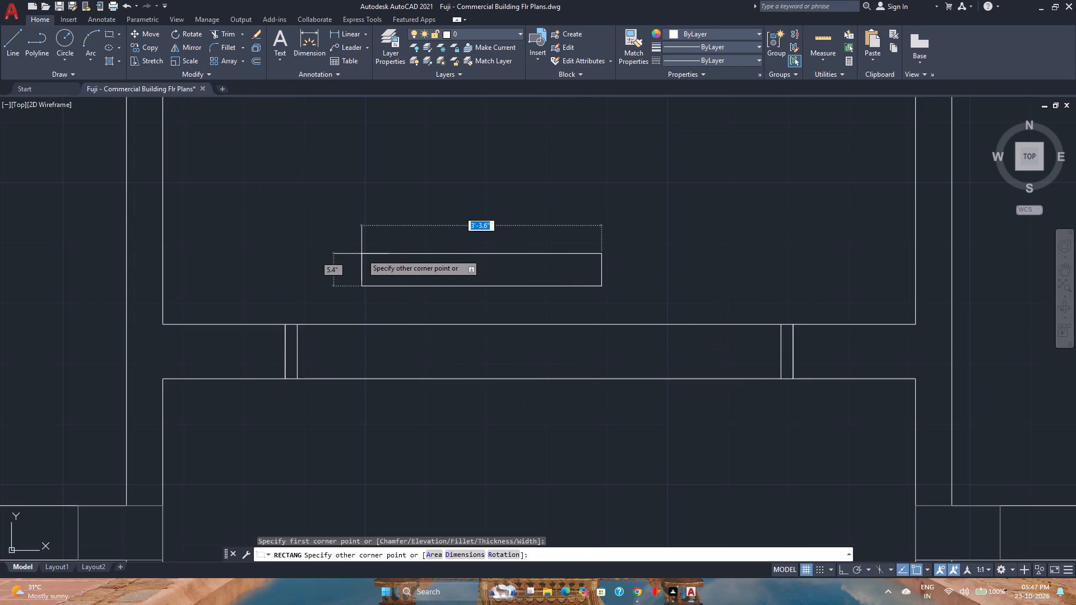
pyautogui.write("3'3.5")
pyautogui.hotkey('shift', '"')
pyautogui.press(',')
pyautogui.press('1')
pyautogui.press('Return')
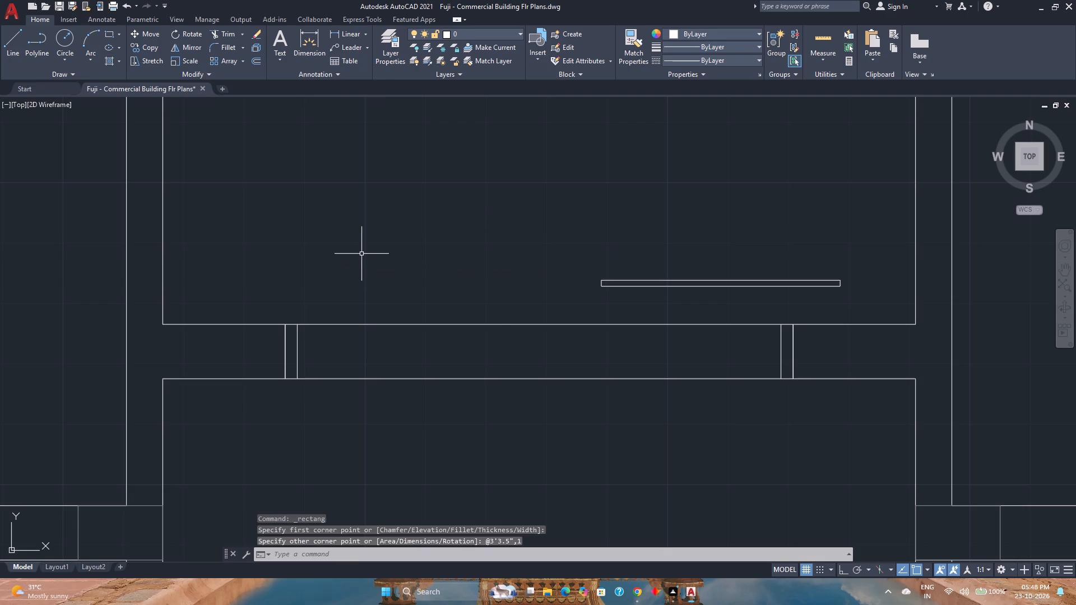
# Move the panel rectangle by its west end's midpoint to the midpoint of the opening's west inner jamb line.
pyautogui.click(643, 299)
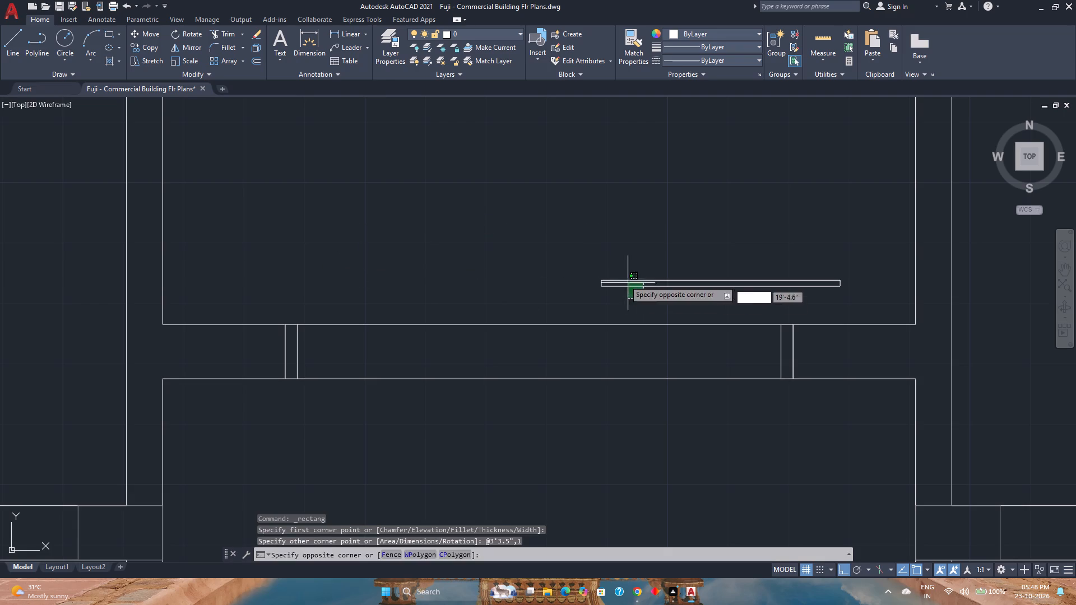
pyautogui.click(622, 278)
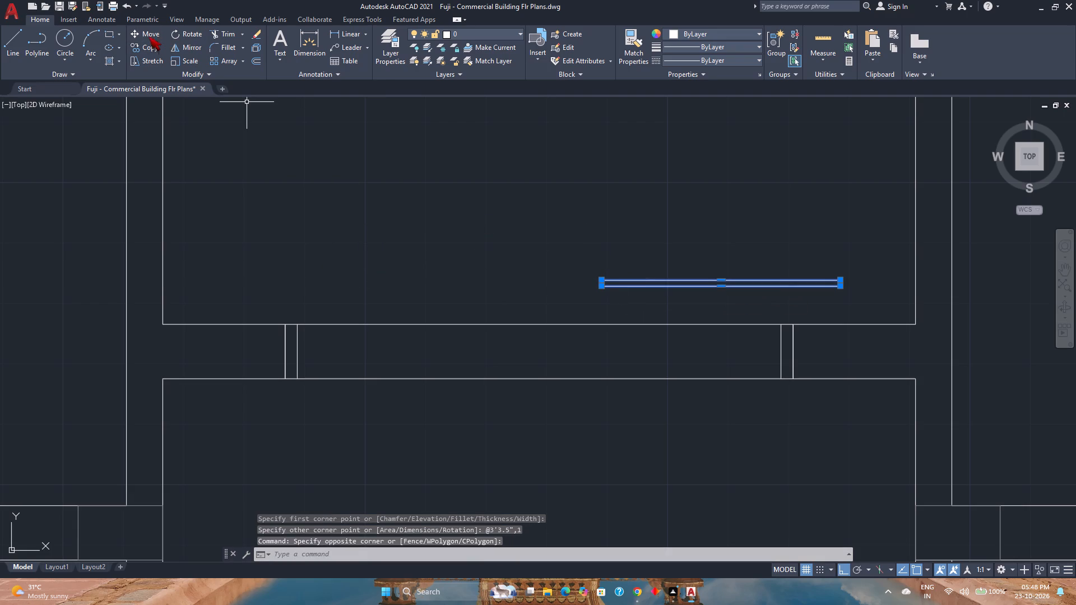
pyautogui.click(148, 34)
pyautogui.scroll(3, 626, 285)
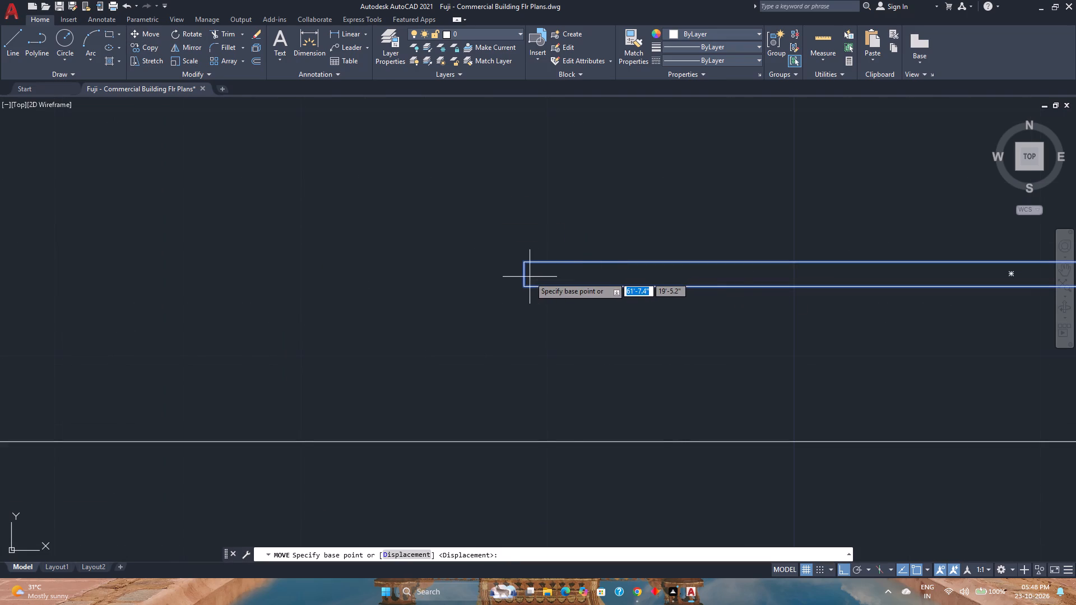
pyautogui.click(526, 277)
pyautogui.scroll(-4, 526, 277)
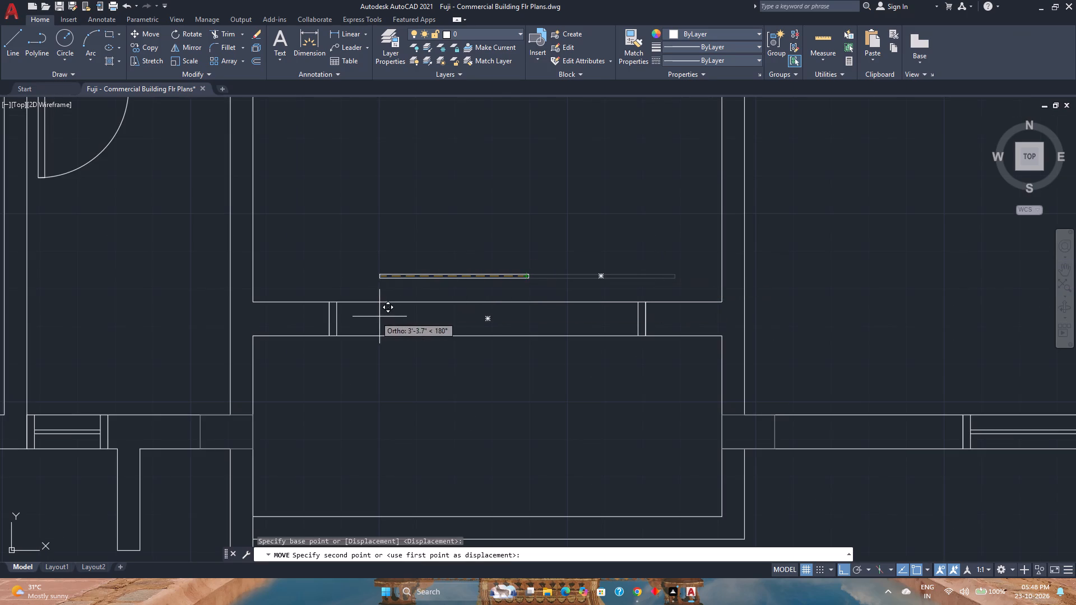
pyautogui.click(340, 318)
# Copy the sliding panel by its east end's midpoint to the midpoint of the opening's east inner jamb line.
pyautogui.scroll(1, 478, 327)
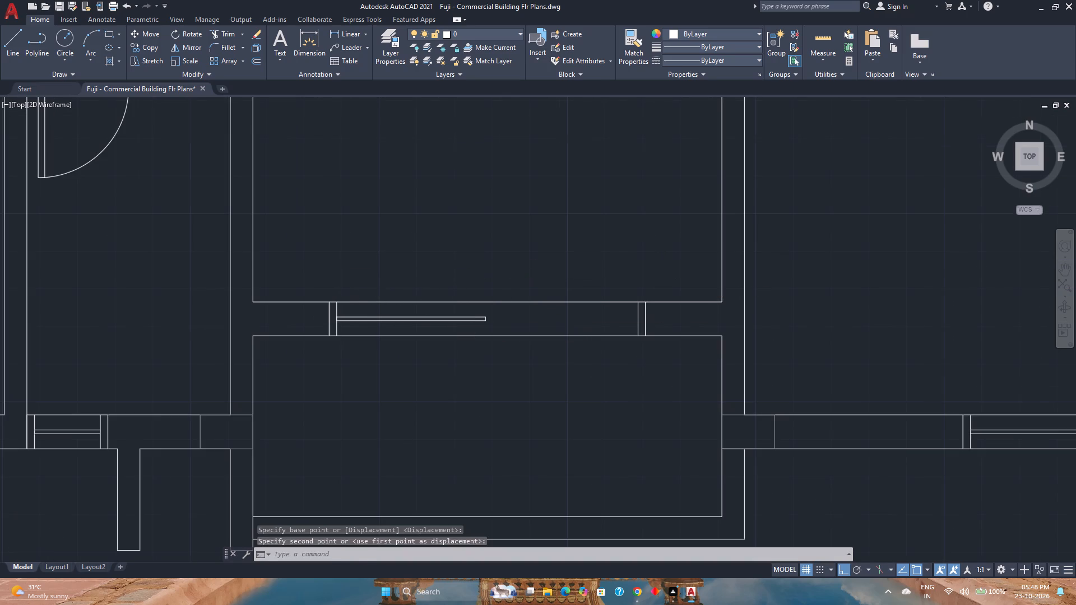
pyautogui.click(478, 327)
pyautogui.click(457, 308)
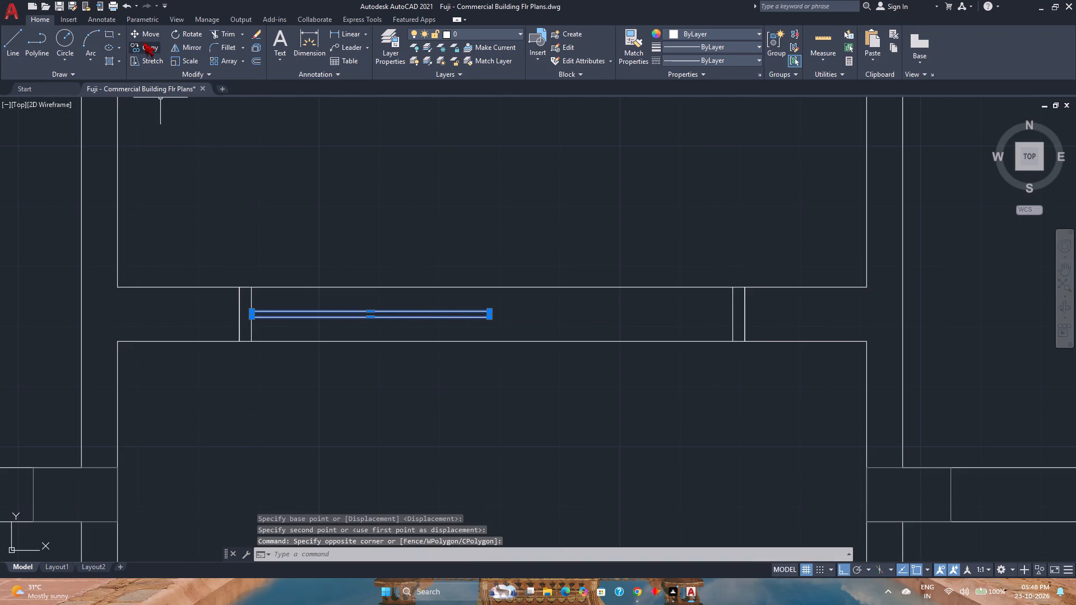
pyautogui.click(147, 44)
pyautogui.scroll(2, 495, 323)
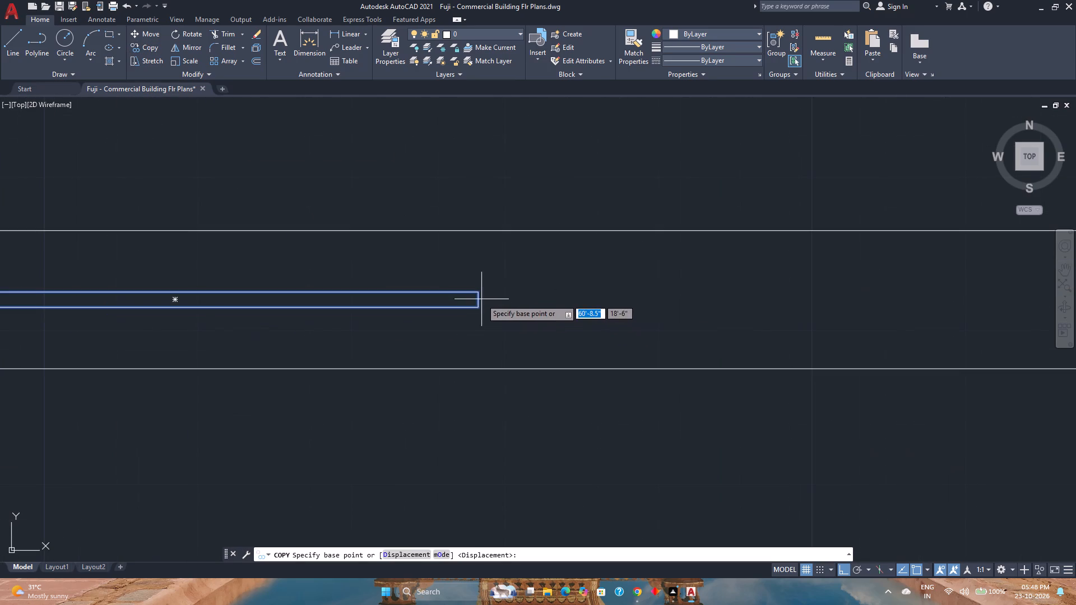
pyautogui.click(480, 300)
pyautogui.scroll(-3, 480, 300)
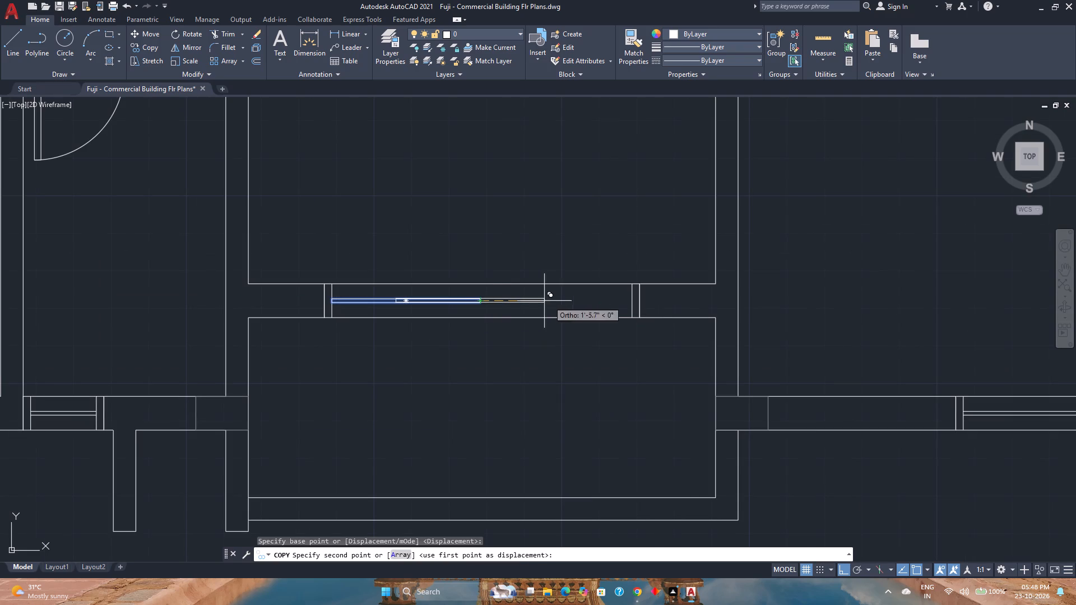
pyautogui.scroll(3, 636, 297)
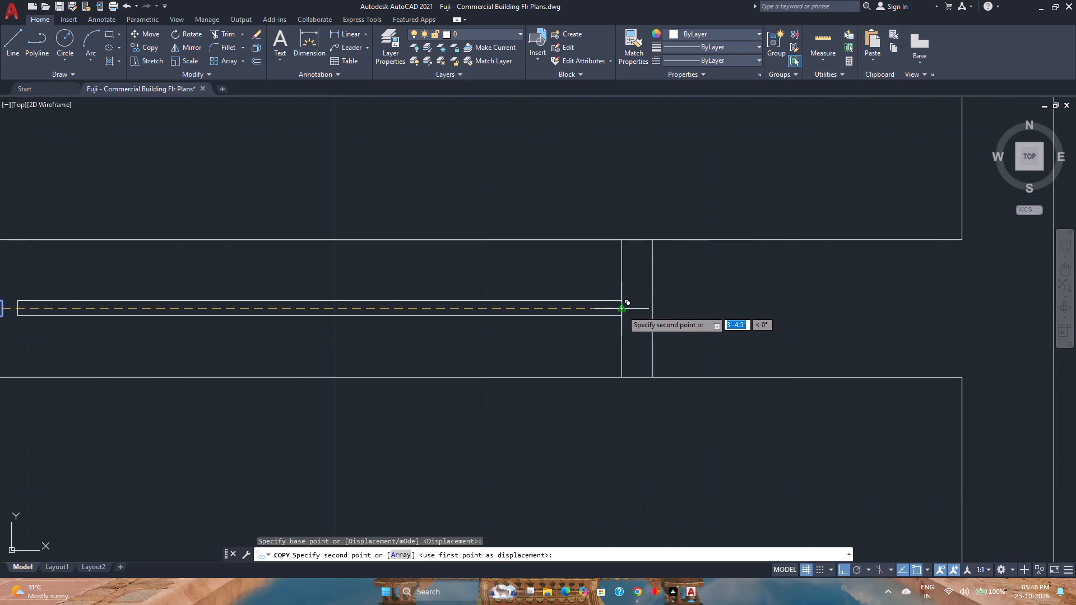
pyautogui.click(622, 310)
pyautogui.moveTo(454, 355); pyautogui.dragTo(749, 371, button='middle')
pyautogui.middleClick(749, 371)
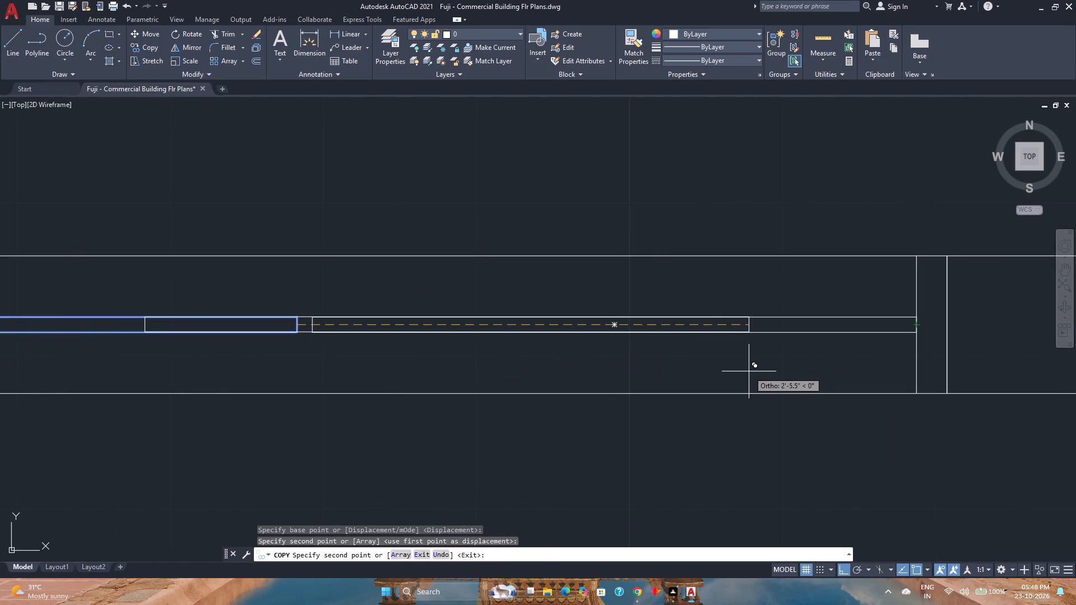
pyautogui.press('Escape')
# Move the east panel north by one panel thickness, using the west panel's southeast and northeast corners as reference points.
pyautogui.moveTo(428, 366); pyautogui.dragTo(641, 379, button='middle')
pyautogui.middleClick(641, 379)
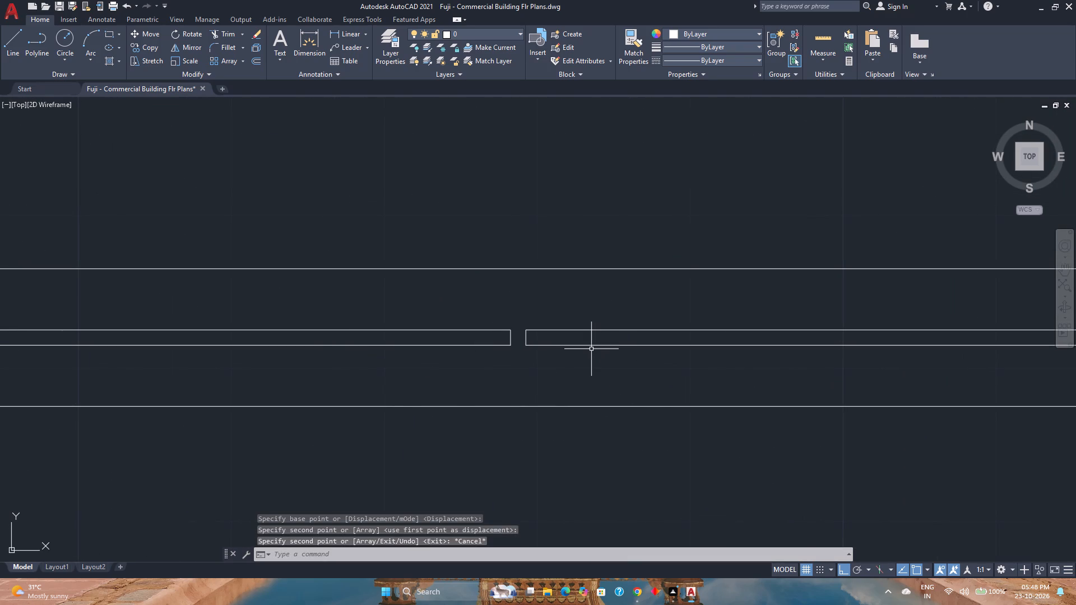
pyautogui.click(591, 346)
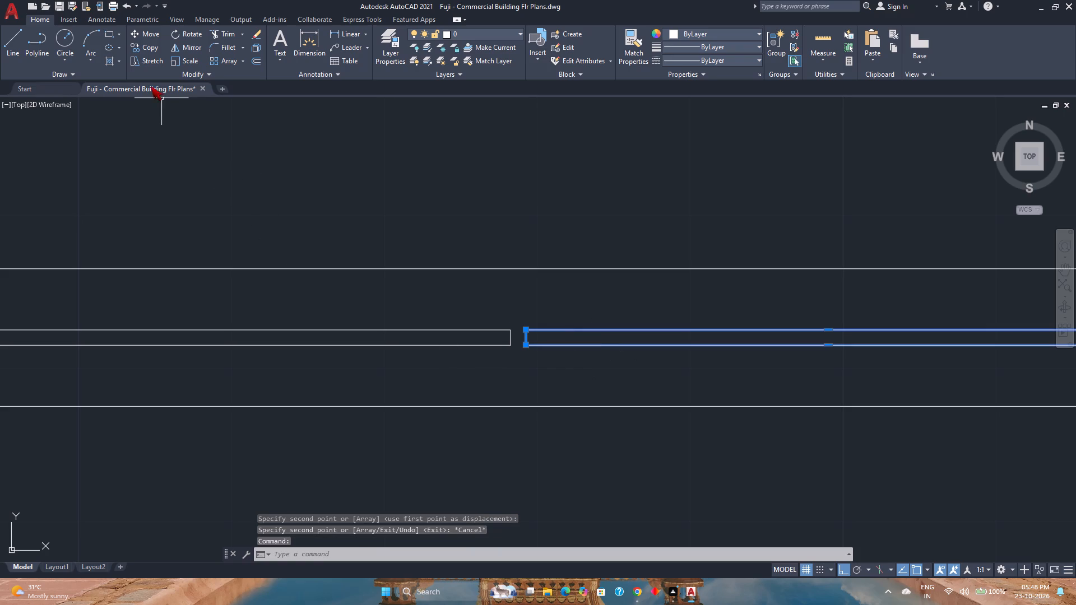
pyautogui.click(155, 31)
pyautogui.scroll(2, 504, 356)
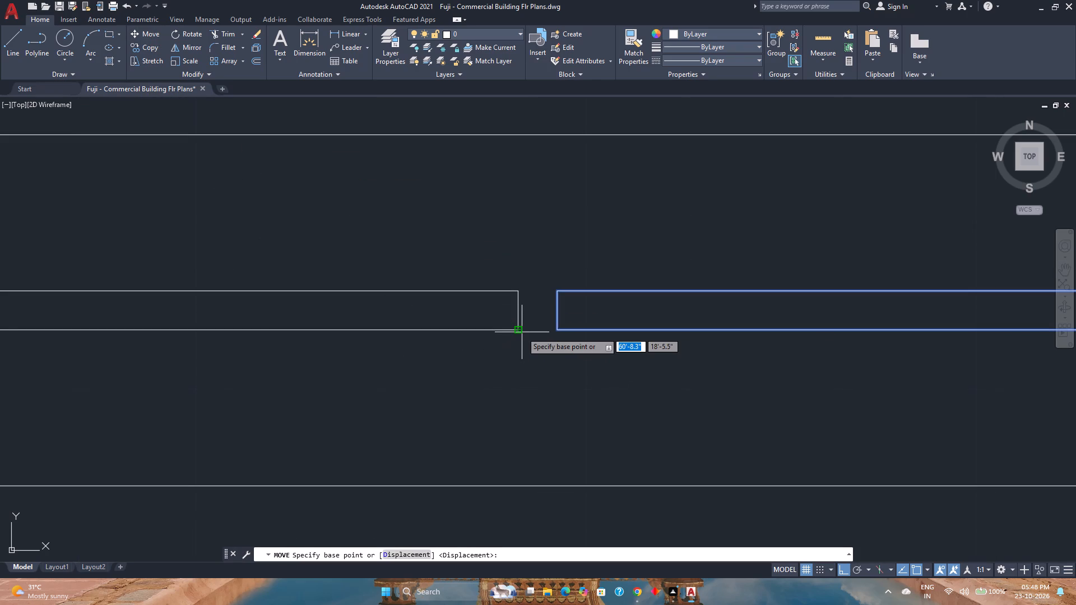
pyautogui.click(518, 332)
pyautogui.click(515, 293)
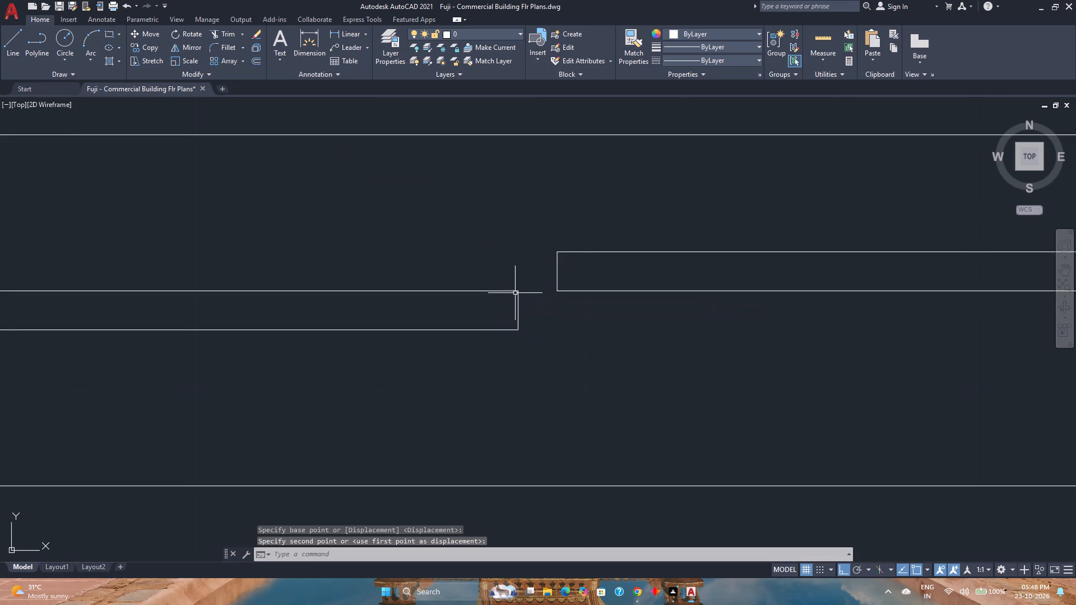
# Stretch the west panel's east end 0.5" to the east.
pyautogui.moveTo(551, 345); pyautogui.dragTo(560, 443, button='middle')
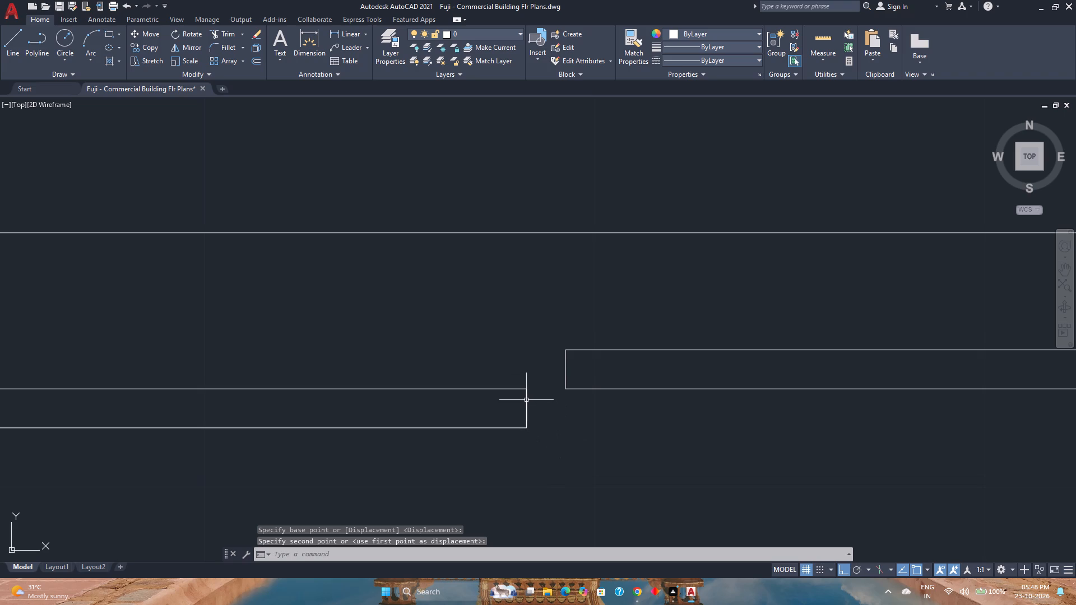
pyautogui.click(526, 400)
pyautogui.click(528, 406)
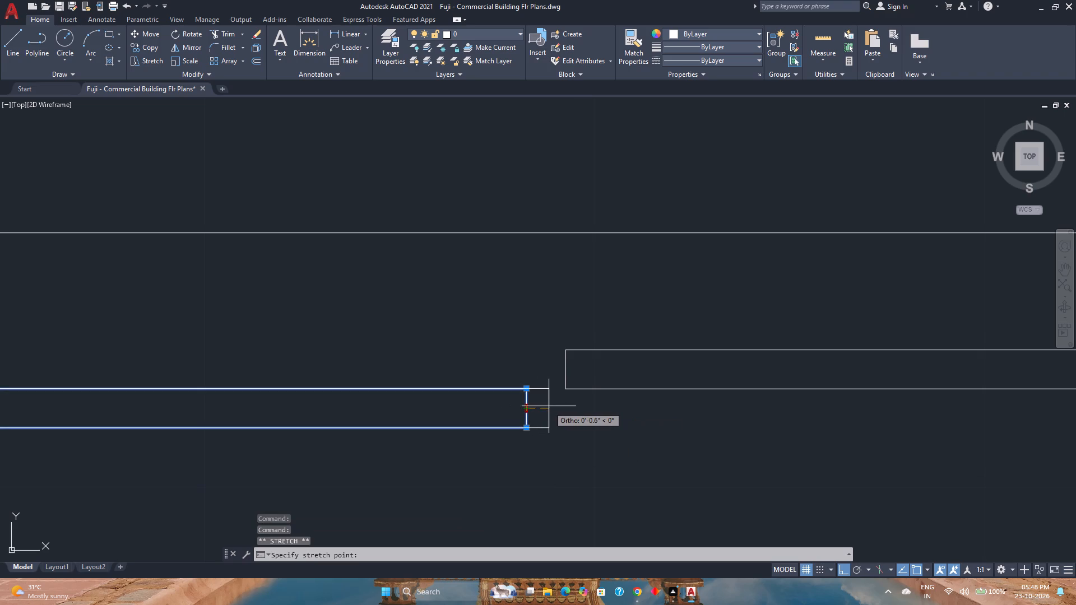
pyautogui.write('0.5')
pyautogui.press('Return')
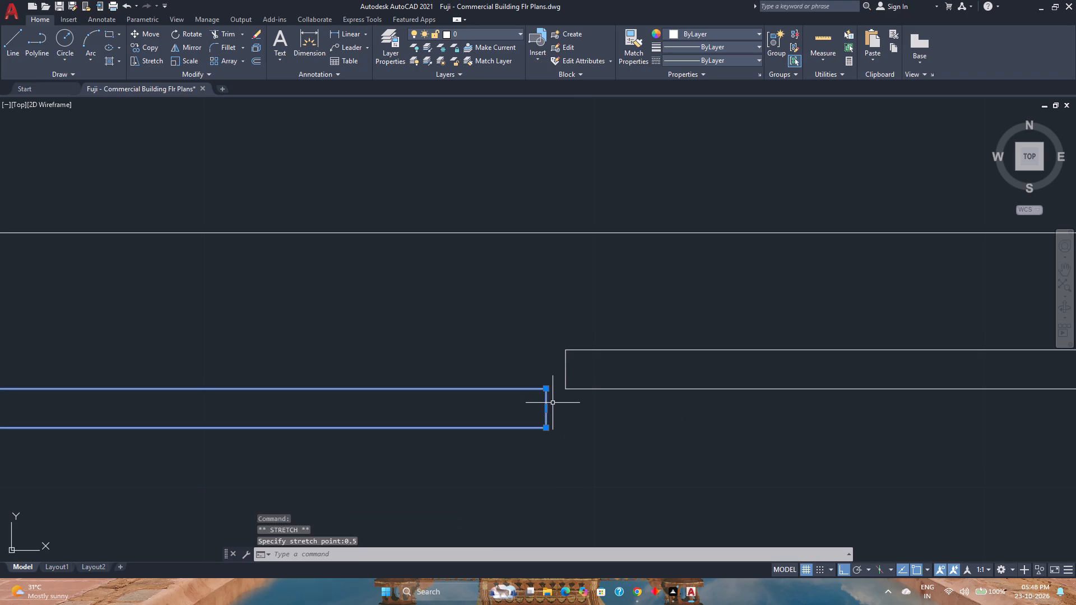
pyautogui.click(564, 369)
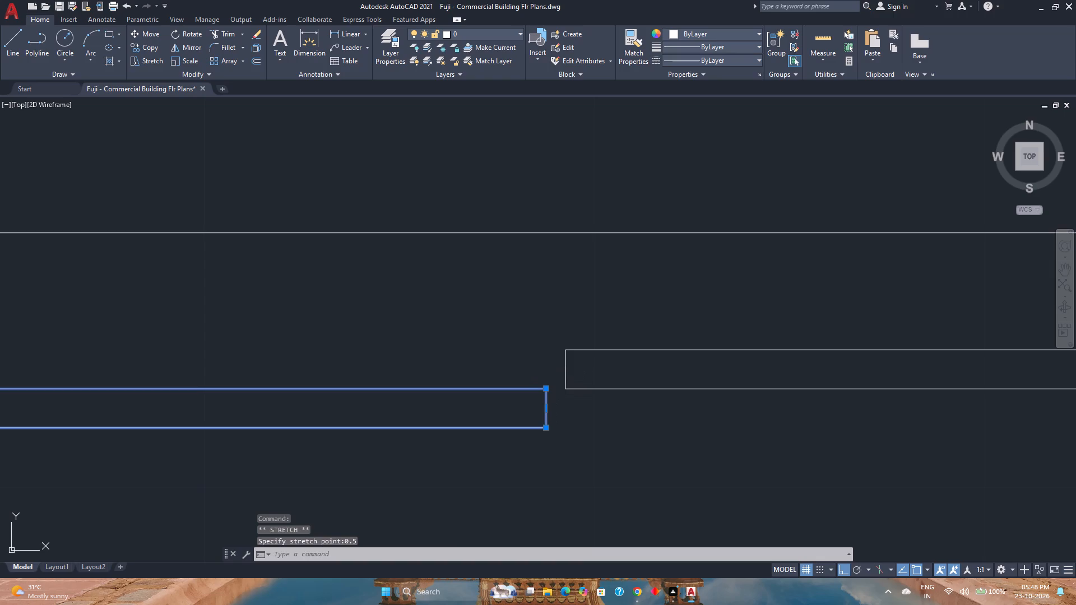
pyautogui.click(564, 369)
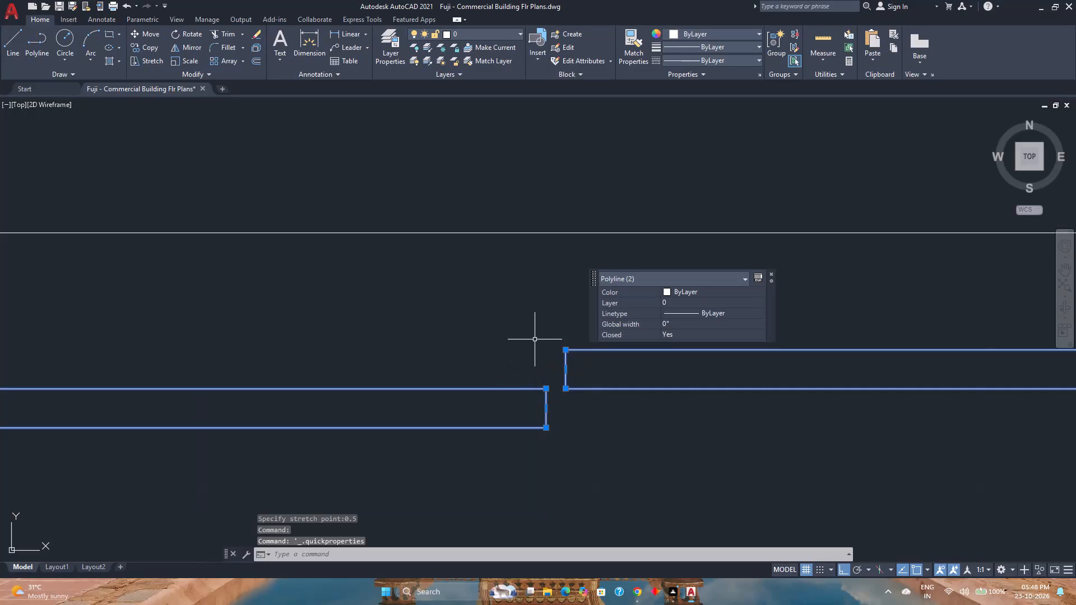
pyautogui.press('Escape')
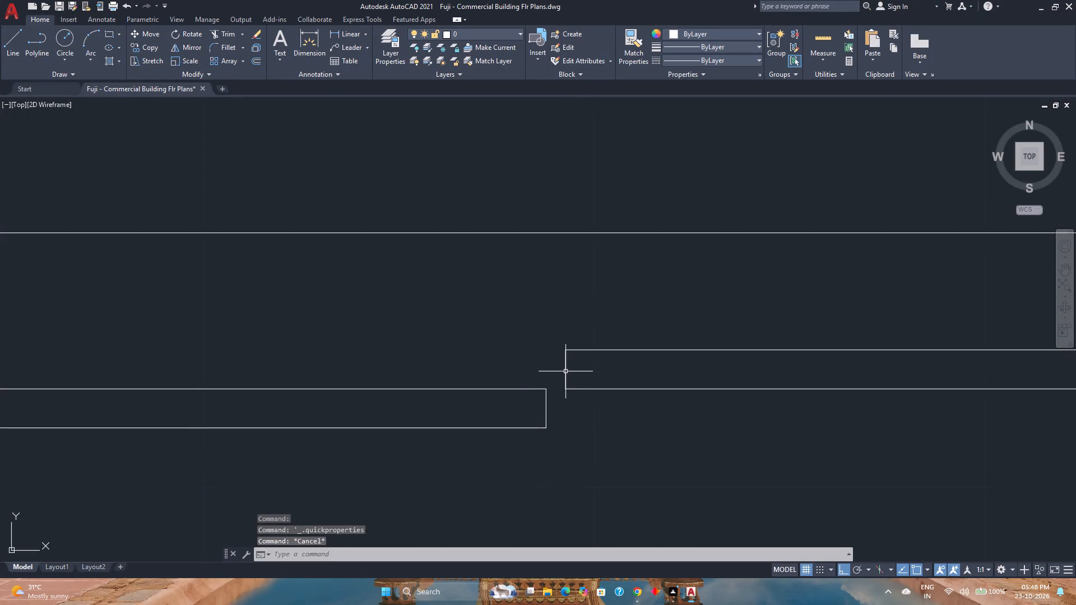
# Stretch the east panel's west end 0.5" west and a further 1" west so it overlaps the west panel.
pyautogui.click(566, 371)
pyautogui.click(565, 370)
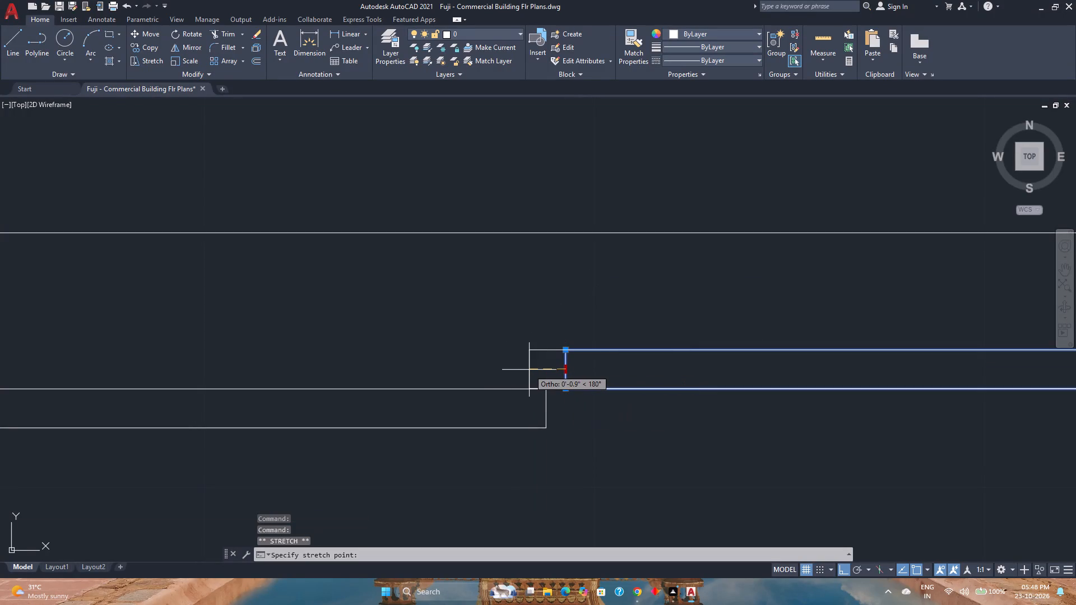
pyautogui.write('0.5')
pyautogui.press('Return')
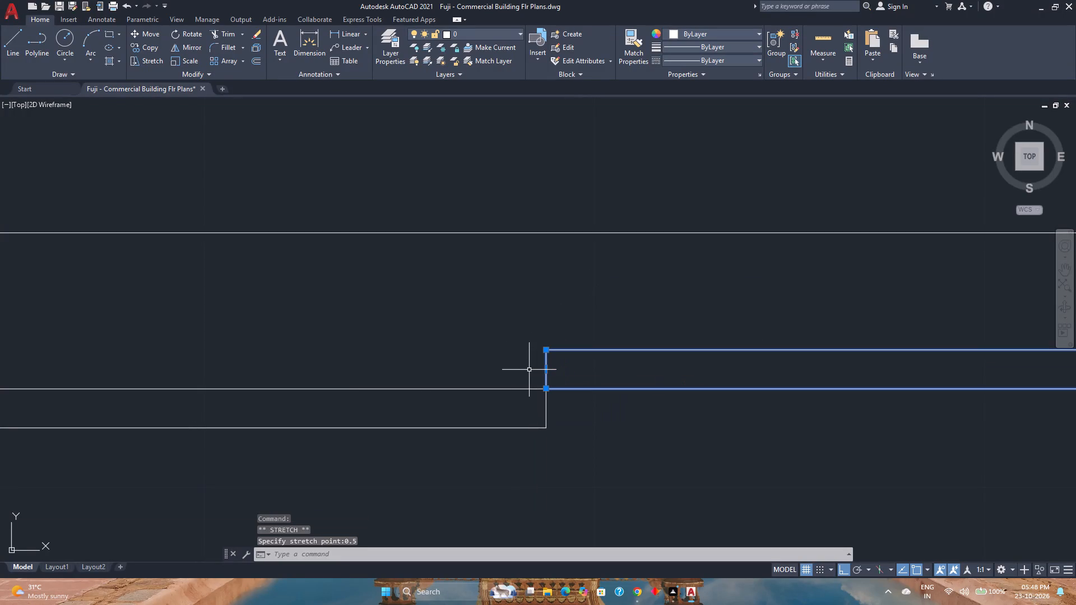
pyautogui.click(544, 370)
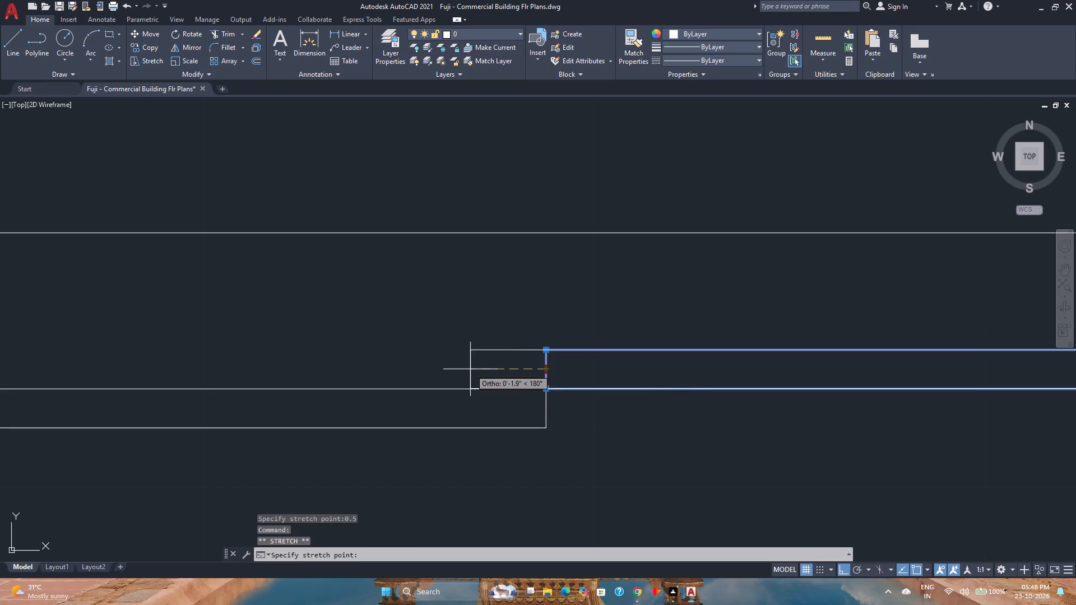
pyautogui.press('1')
pyautogui.press('Return')
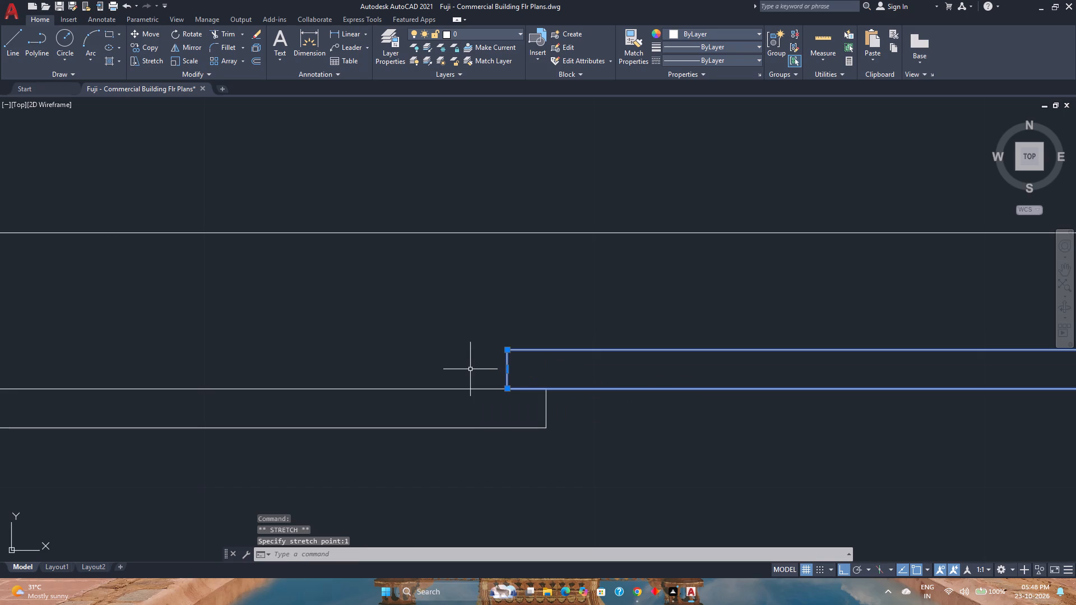
pyautogui.press('Escape')
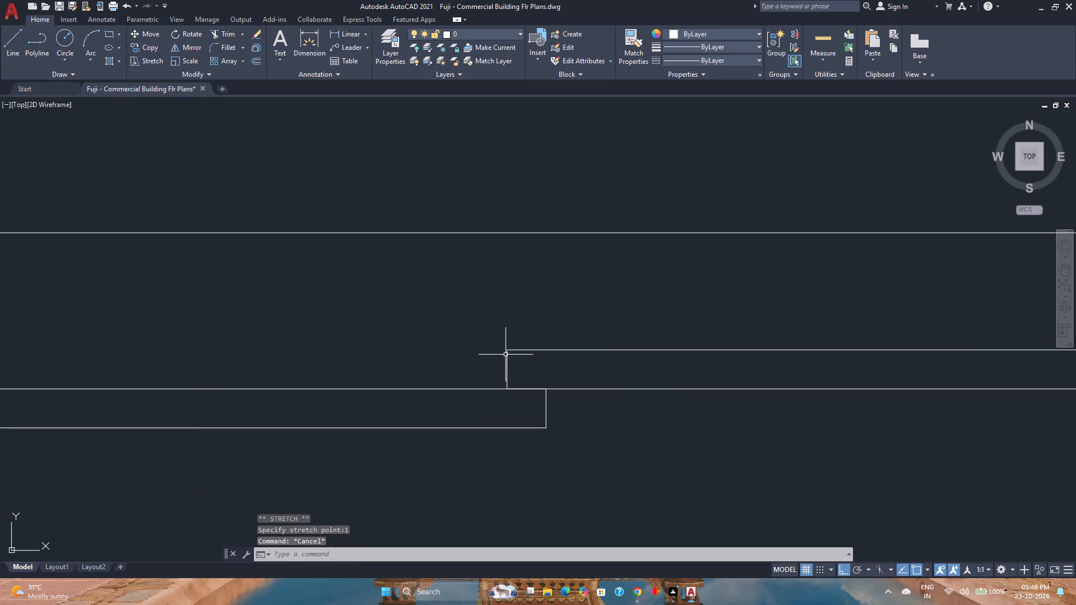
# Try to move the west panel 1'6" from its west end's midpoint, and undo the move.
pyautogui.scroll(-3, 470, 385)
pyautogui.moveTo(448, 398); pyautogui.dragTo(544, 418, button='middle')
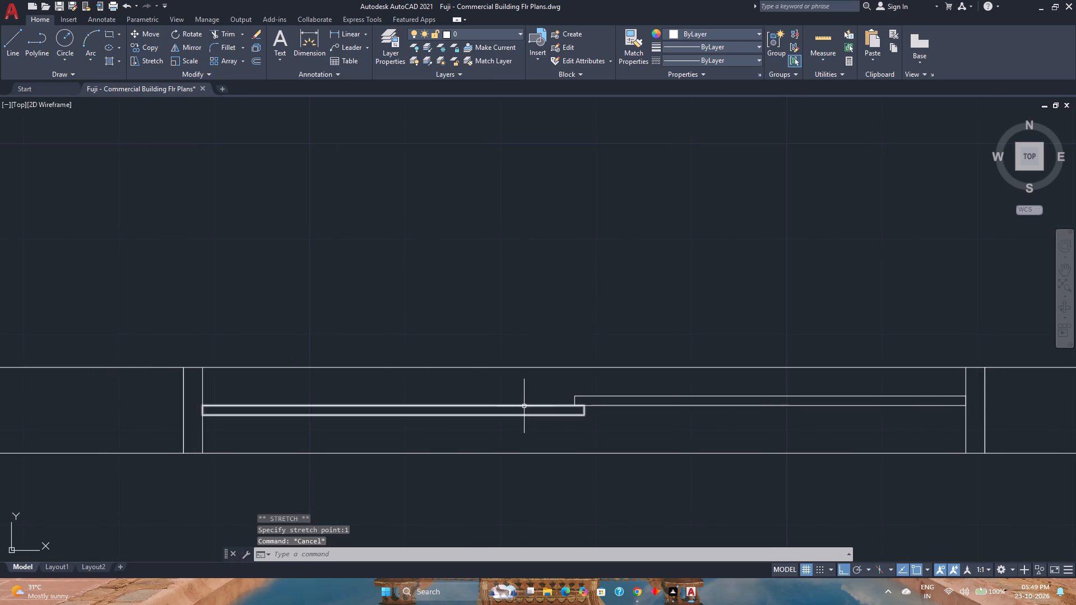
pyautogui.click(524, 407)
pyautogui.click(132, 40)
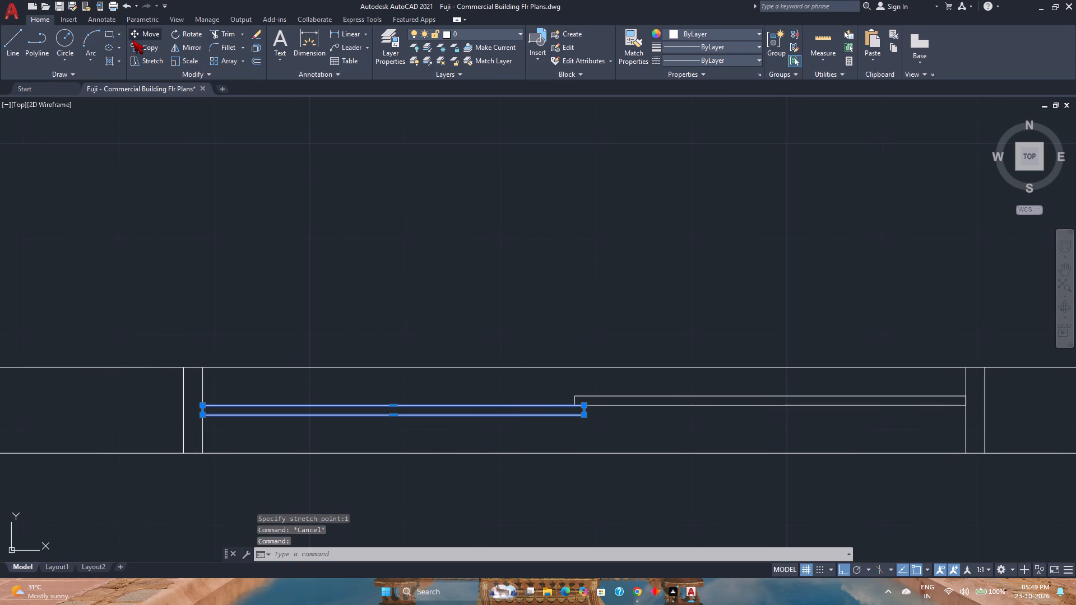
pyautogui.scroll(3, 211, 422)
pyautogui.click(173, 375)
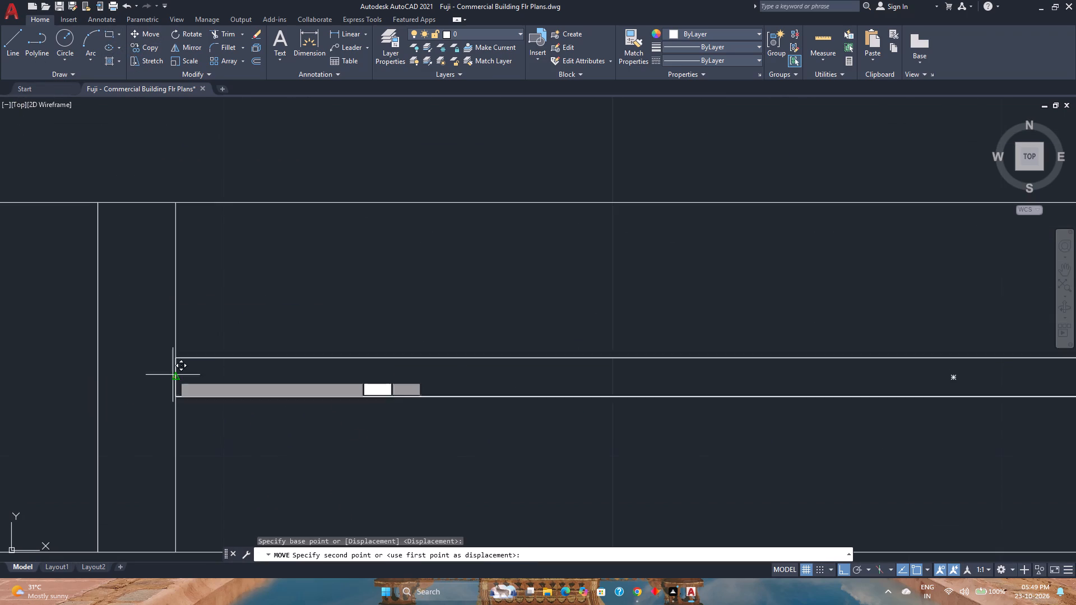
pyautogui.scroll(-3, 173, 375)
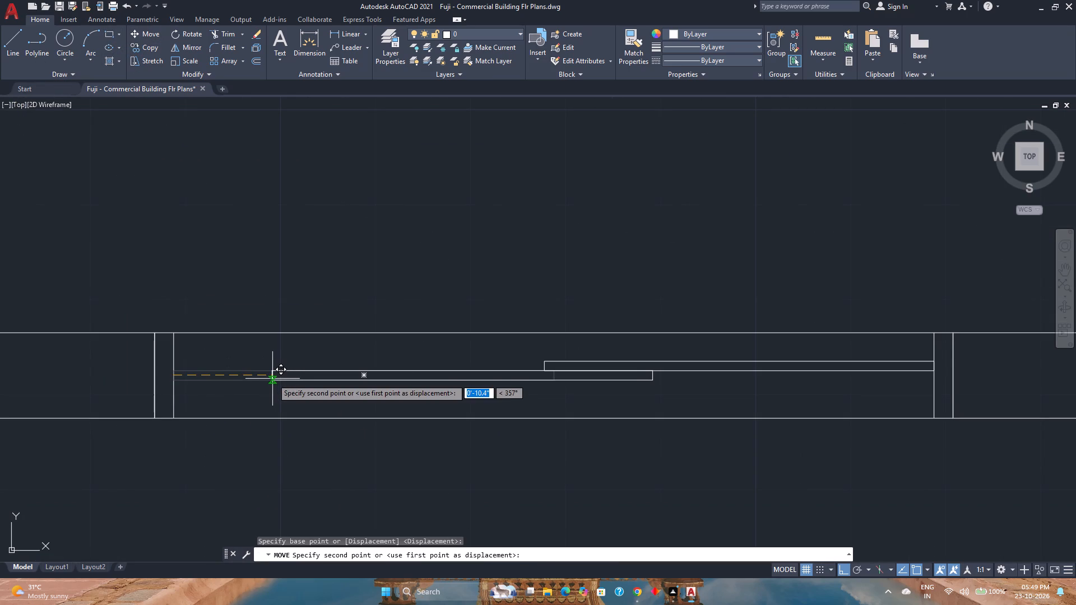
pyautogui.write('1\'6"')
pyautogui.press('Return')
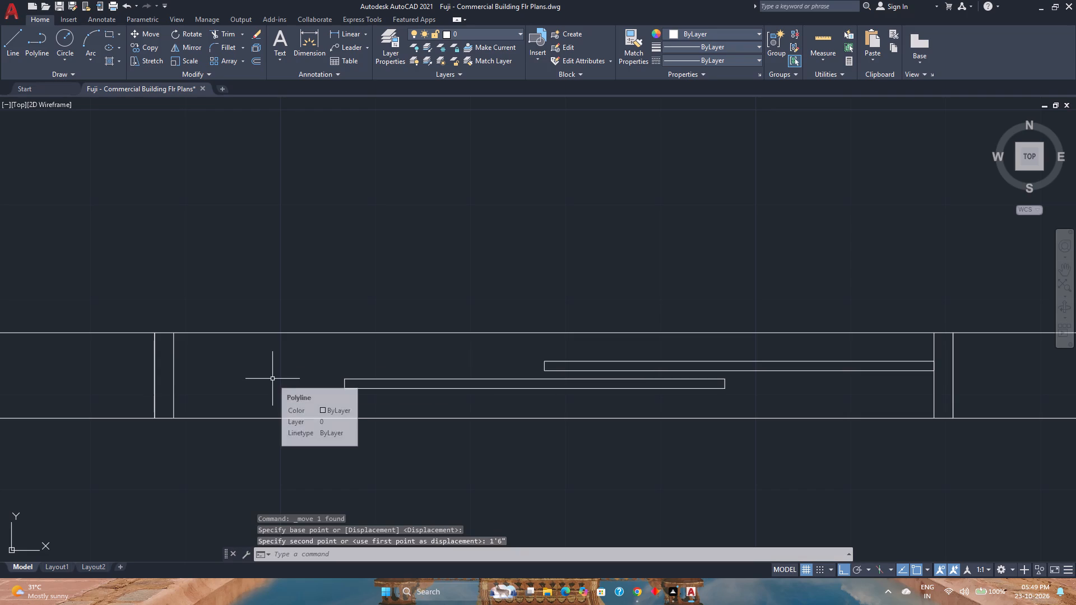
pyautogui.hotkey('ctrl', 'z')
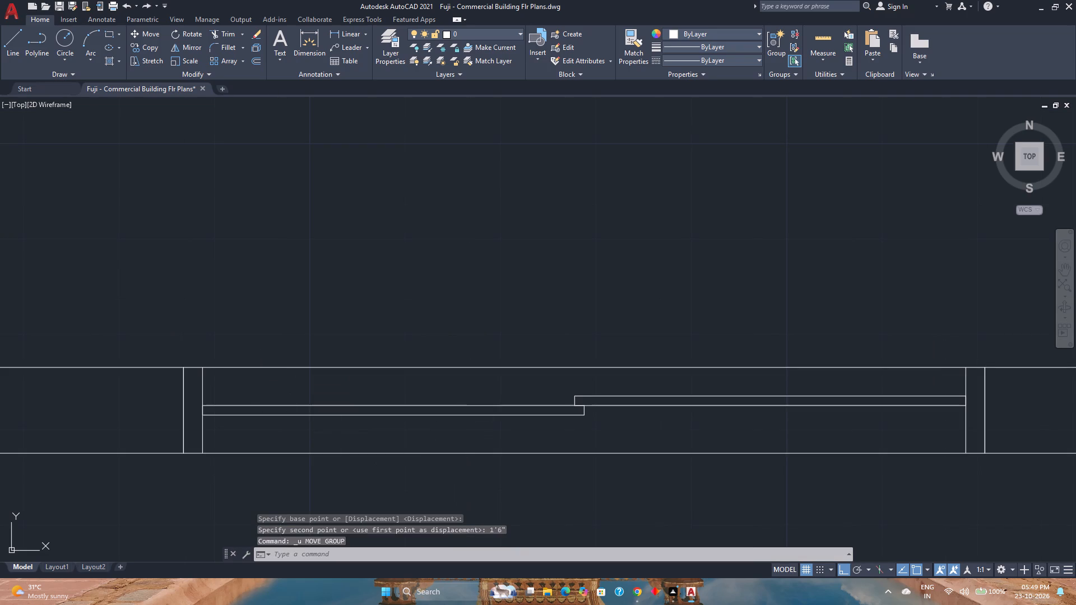
# Move the west panel 1'6" east, using its northeast corner as the base point.
pyautogui.click(461, 416)
pyautogui.click(131, 36)
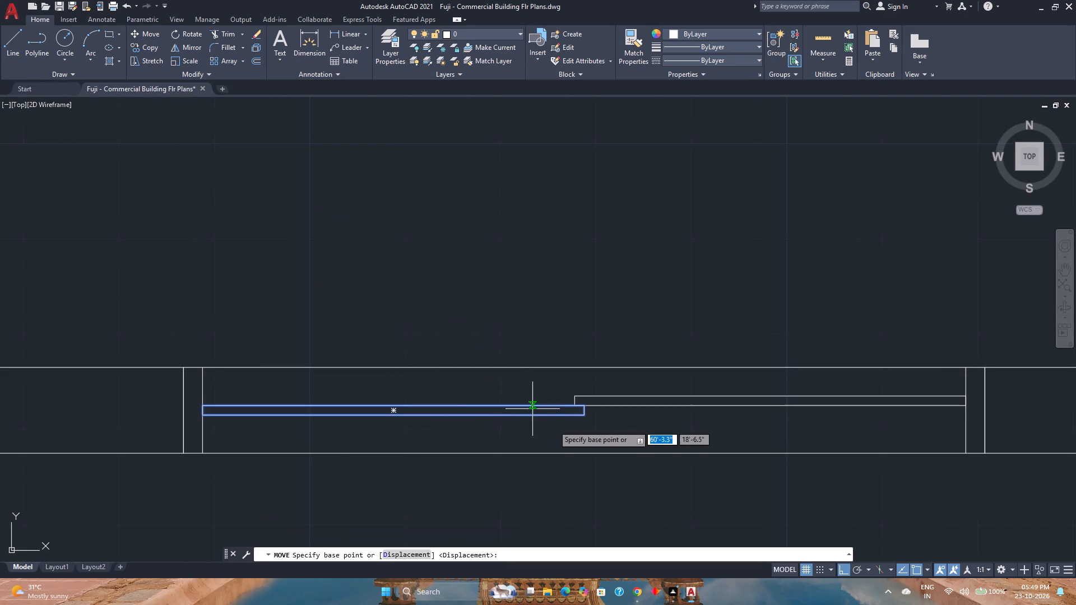
pyautogui.scroll(2, 556, 422)
pyautogui.click(632, 384)
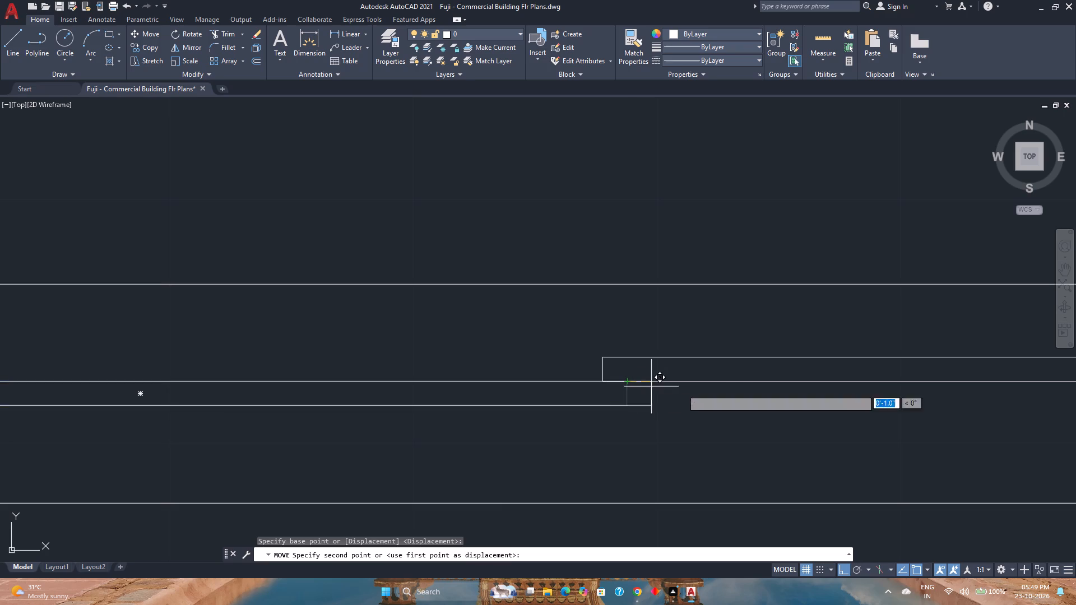
pyautogui.write('1\'6"')
pyautogui.press('Return')
# Group both sliding panels with the opening's frame rectangle and its two inner jamb lines.
pyautogui.scroll(-3, 727, 390)
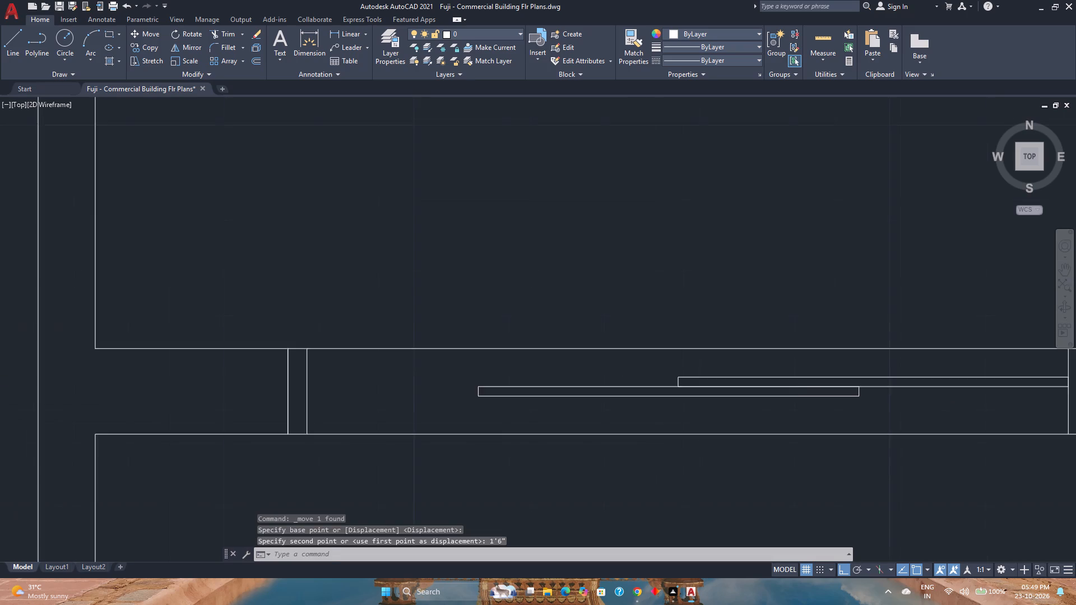
pyautogui.scroll(-1, 816, 440)
pyautogui.click(818, 440)
pyautogui.click(671, 359)
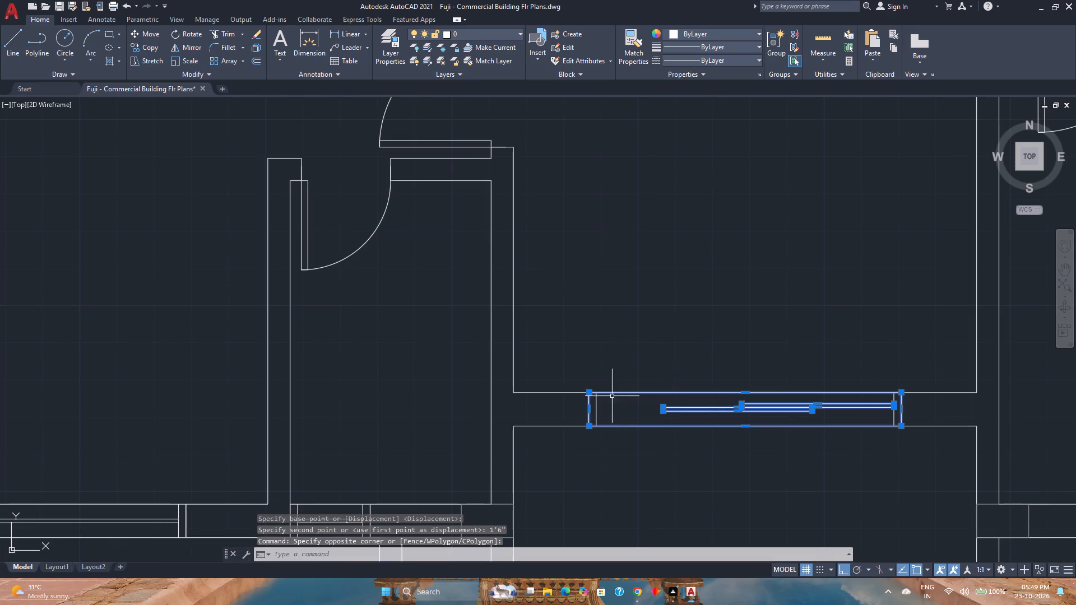
pyautogui.click(599, 406)
pyautogui.click(595, 406)
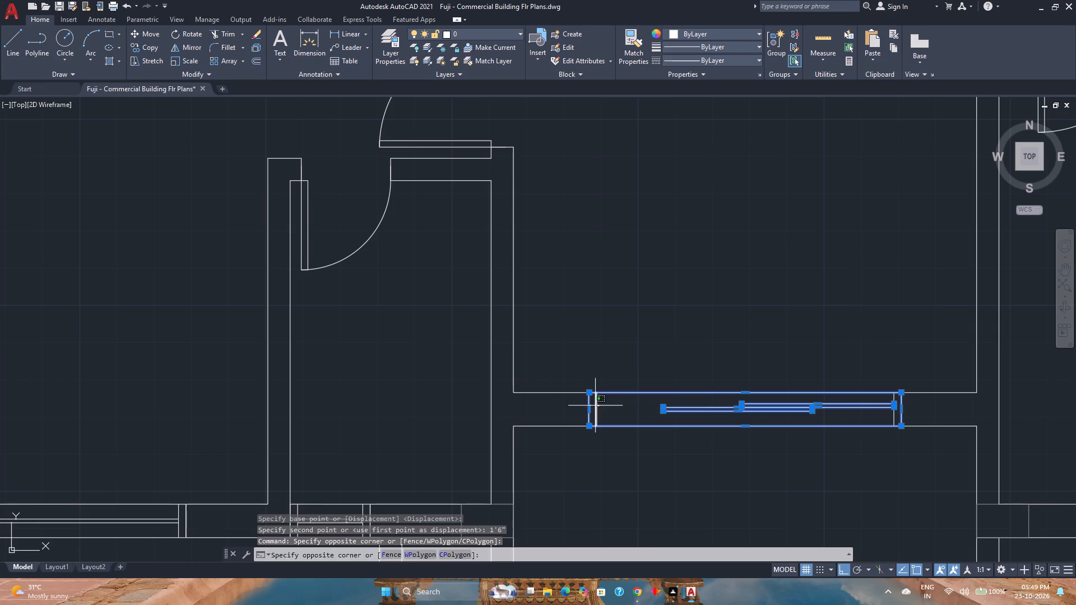
pyautogui.click(894, 415)
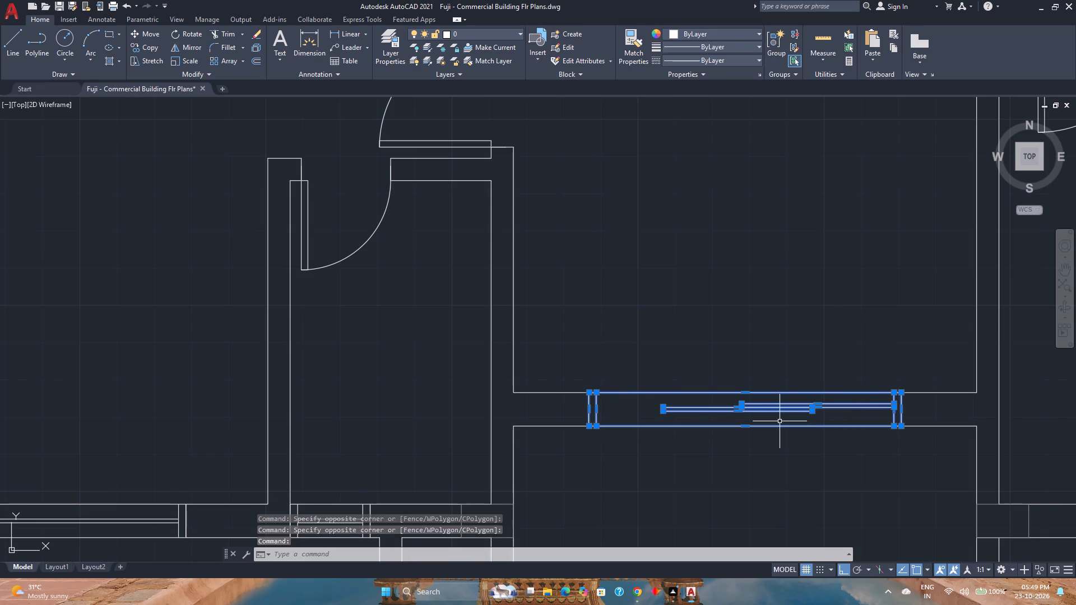
pyautogui.press('g')
pyautogui.press('Return')
# Assign the grouped sliding door in the south balcony opening to the Doors layer.
pyautogui.click(800, 453)
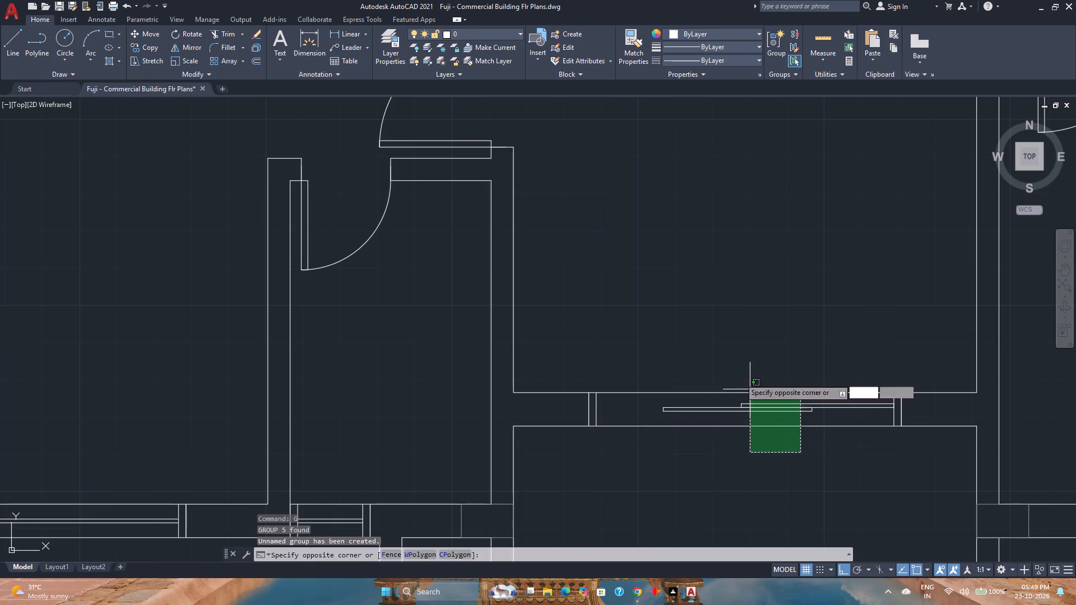
pyautogui.click(729, 364)
pyautogui.click(469, 38)
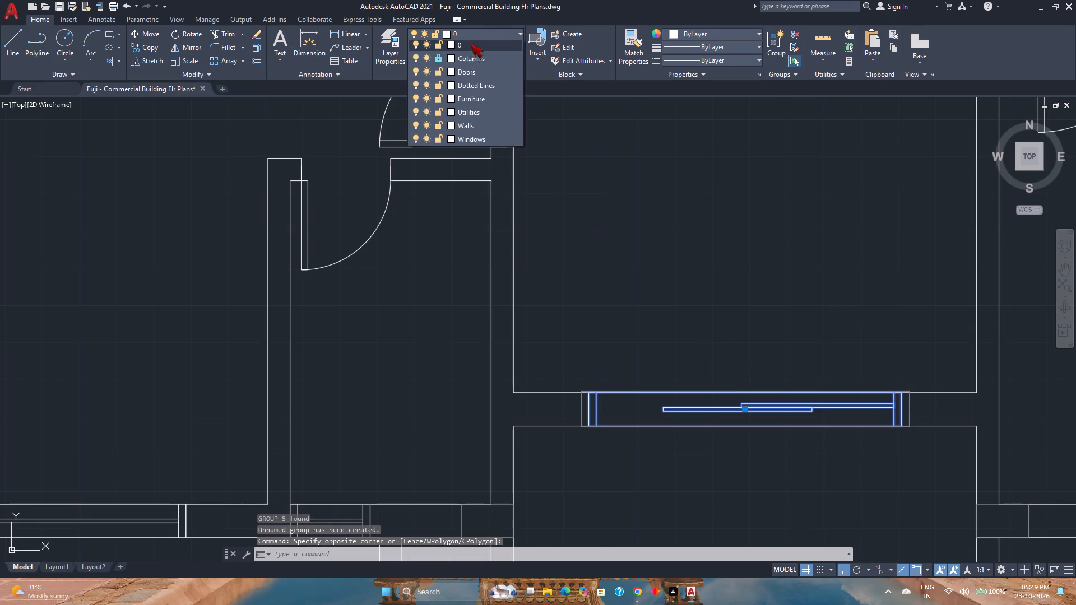
pyautogui.click(472, 77)
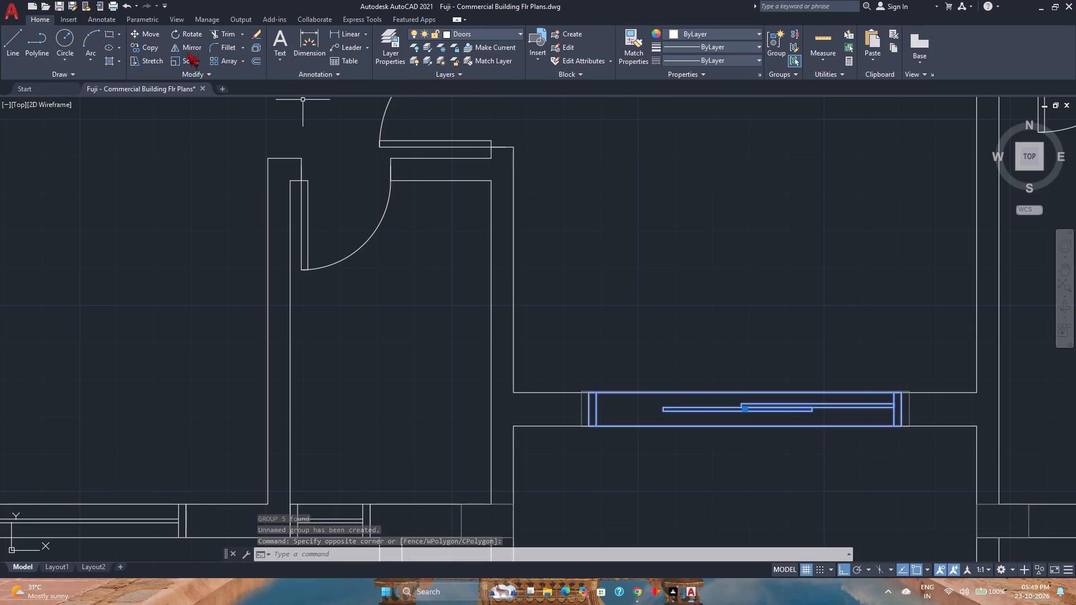
# Copy the sliding door by its southwest corner to the matching north balcony opening, and save the drawing.
pyautogui.click(147, 51)
pyautogui.scroll(1, 606, 435)
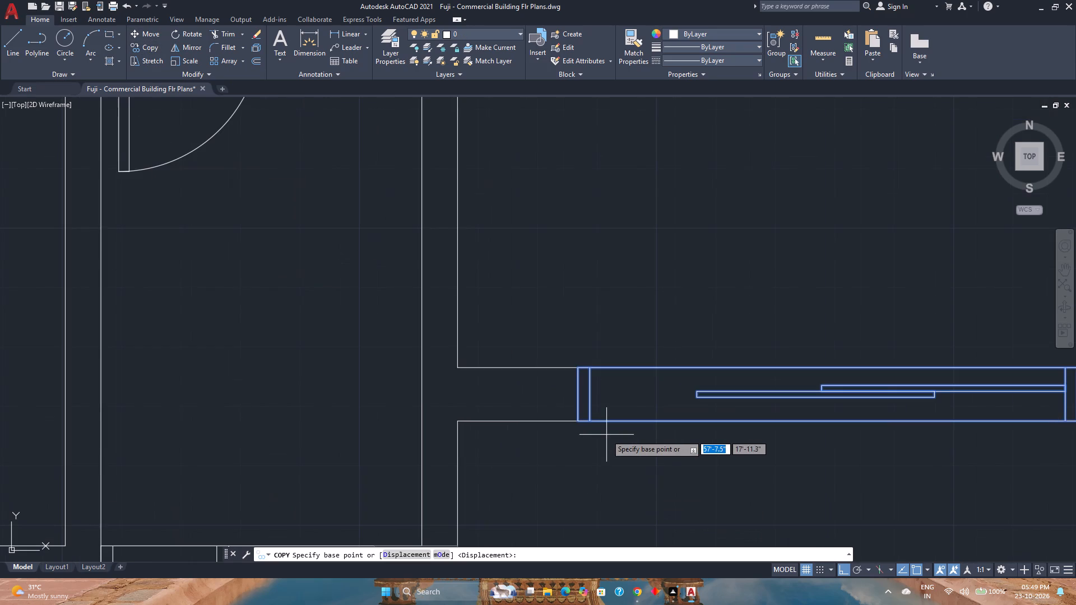
pyautogui.click(578, 422)
pyautogui.scroll(-5, 578, 422)
pyautogui.moveTo(578, 422); pyautogui.dragTo(578, 486, button='middle')
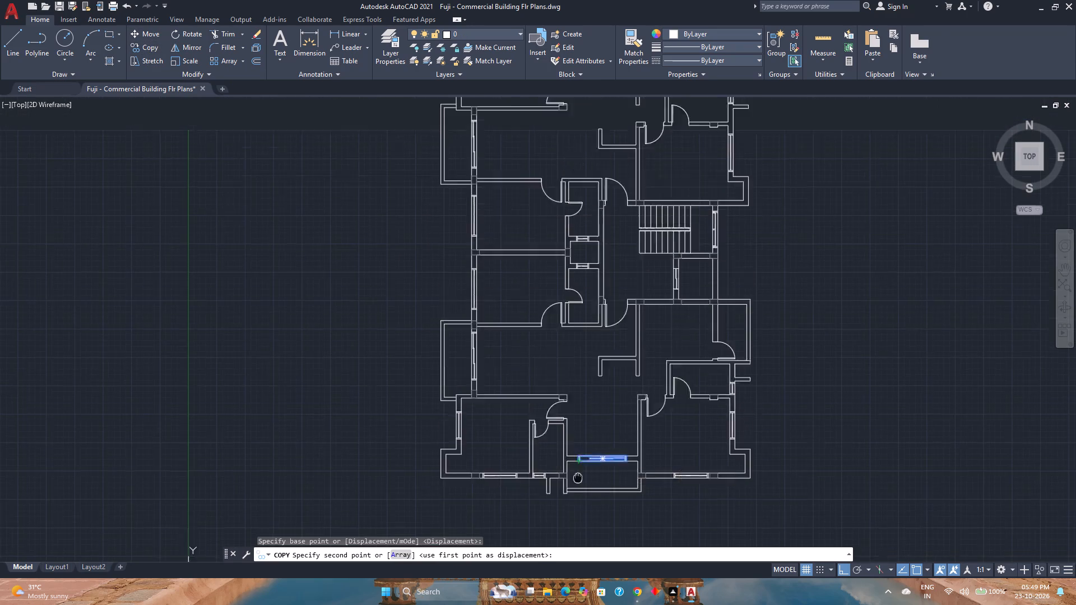
pyautogui.moveTo(578, 486); pyautogui.dragTo(572, 537, button='middle')
pyautogui.scroll(-1, 586, 365)
pyautogui.moveTo(586, 365); pyautogui.dragTo(588, 514, button='middle')
pyautogui.scroll(-1, 583, 509)
pyautogui.scroll(1, 595, 364)
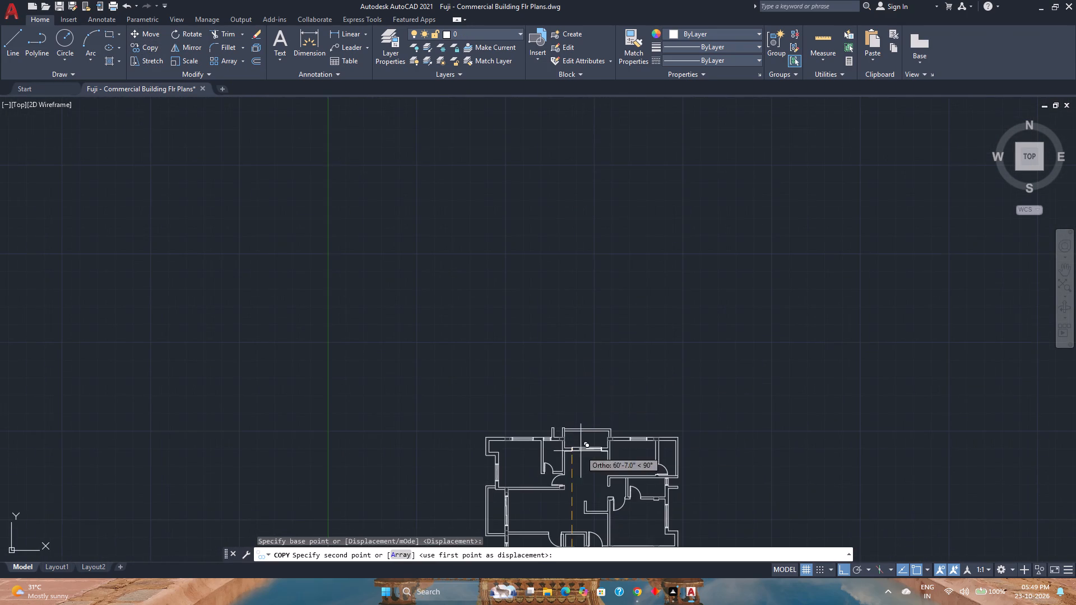
pyautogui.scroll(5, 577, 455)
pyautogui.click(542, 432)
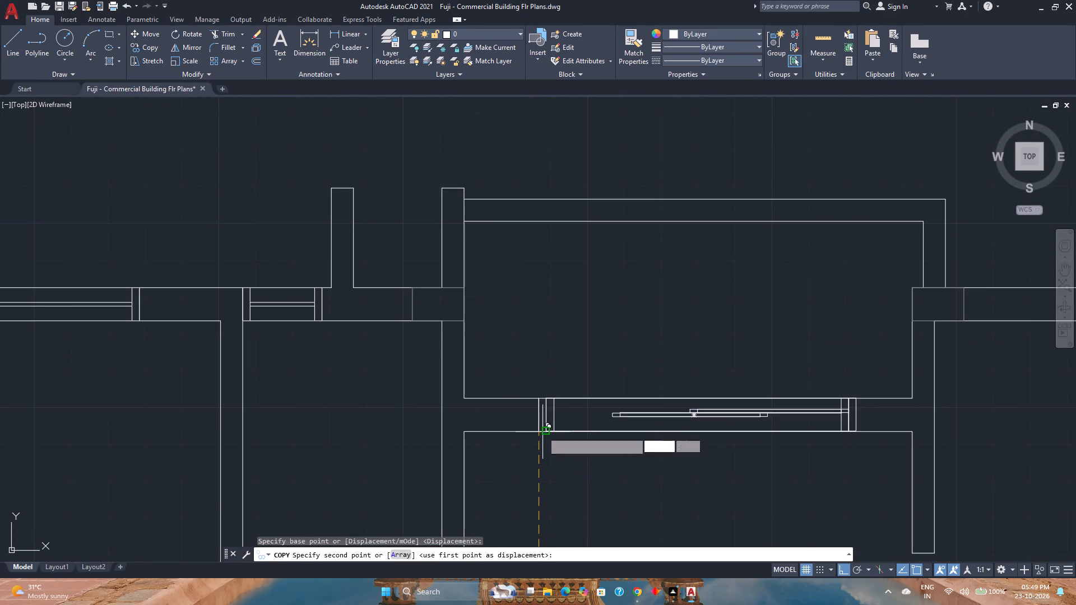
pyautogui.press('Escape')
pyautogui.hotkey('ctrl', 's')
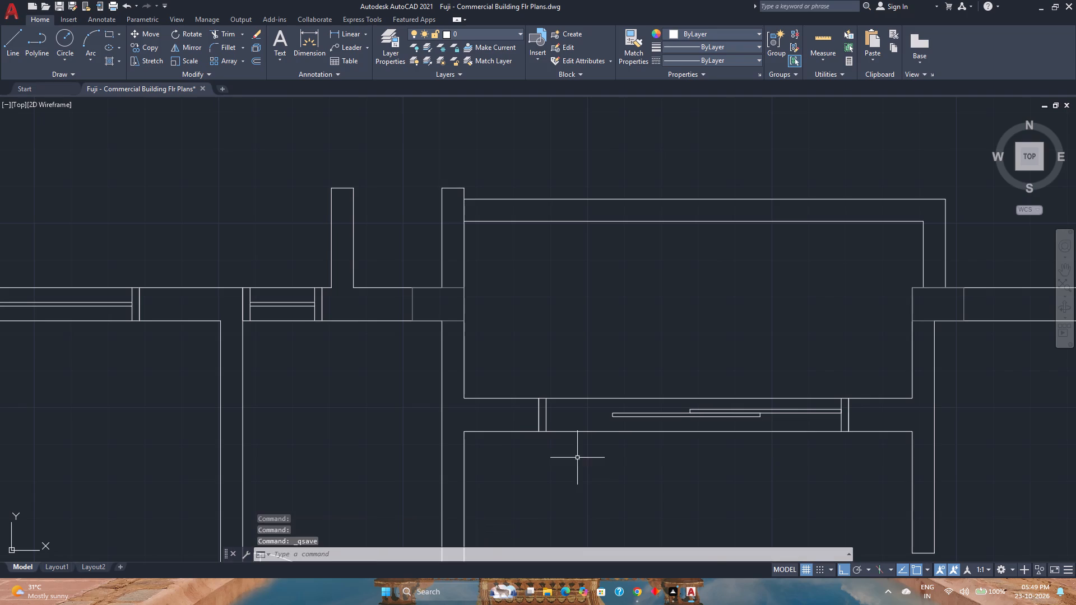
# Assign the windows along the plan's west, south, east and north outer walls, including the stairwell window, to the Windows layer.
pyautogui.scroll(-3, 577, 457)
pyautogui.moveTo(582, 470); pyautogui.dragTo(578, 356, button='middle')
pyautogui.middleClick(578, 356)
pyautogui.scroll(-1, 580, 357)
pyautogui.moveTo(569, 412); pyautogui.dragTo(552, 341, button='middle')
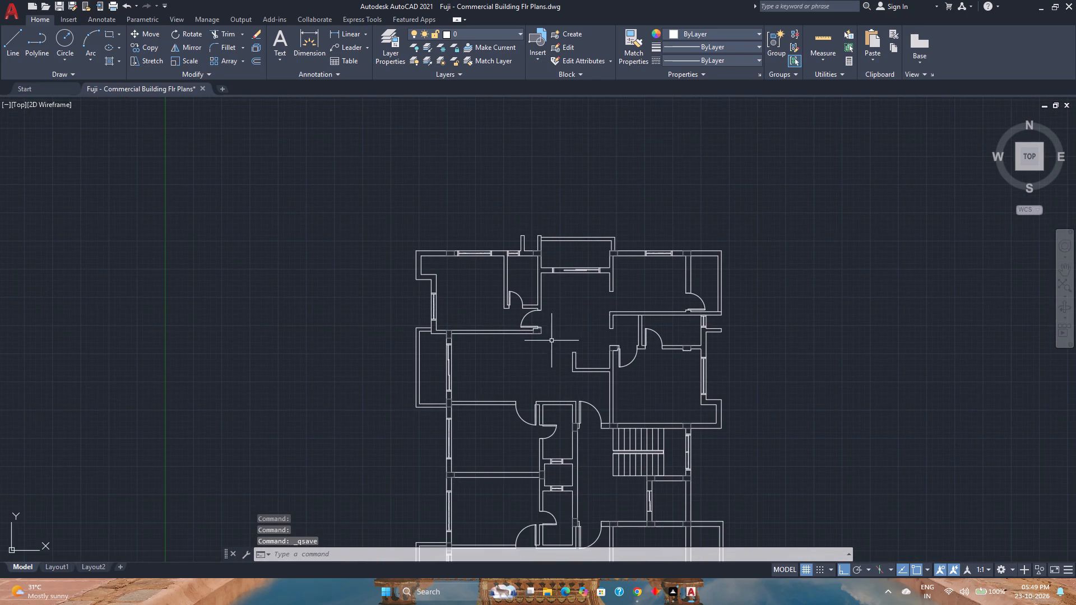
pyautogui.click(451, 440)
pyautogui.moveTo(429, 455); pyautogui.dragTo(503, 329, button='middle')
pyautogui.middleClick(504, 328)
pyautogui.click(527, 377)
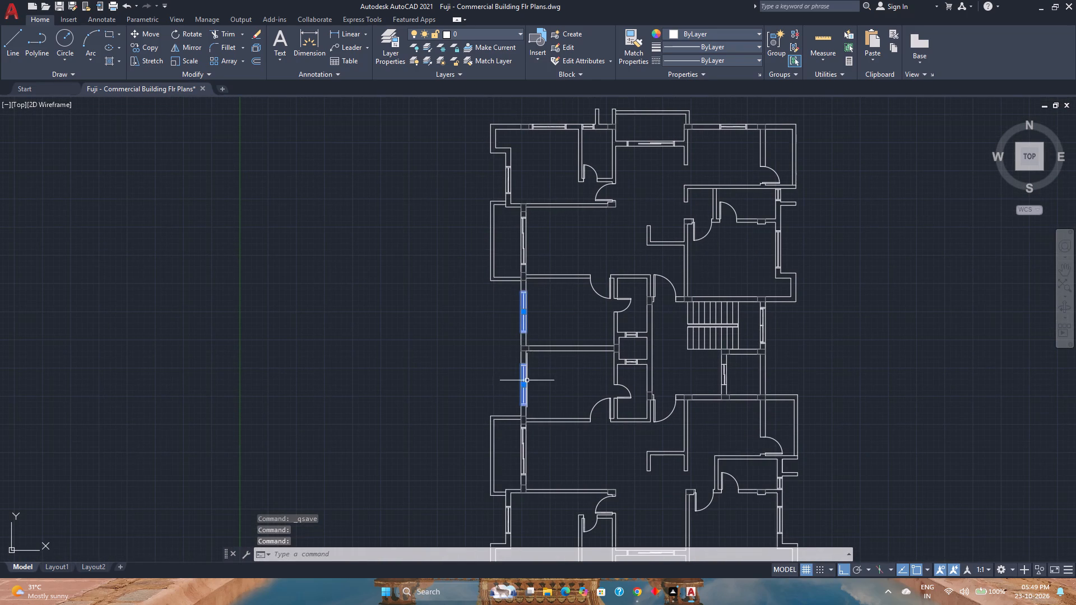
pyautogui.moveTo(531, 450); pyautogui.dragTo(515, 300, button='middle')
pyautogui.click(490, 371)
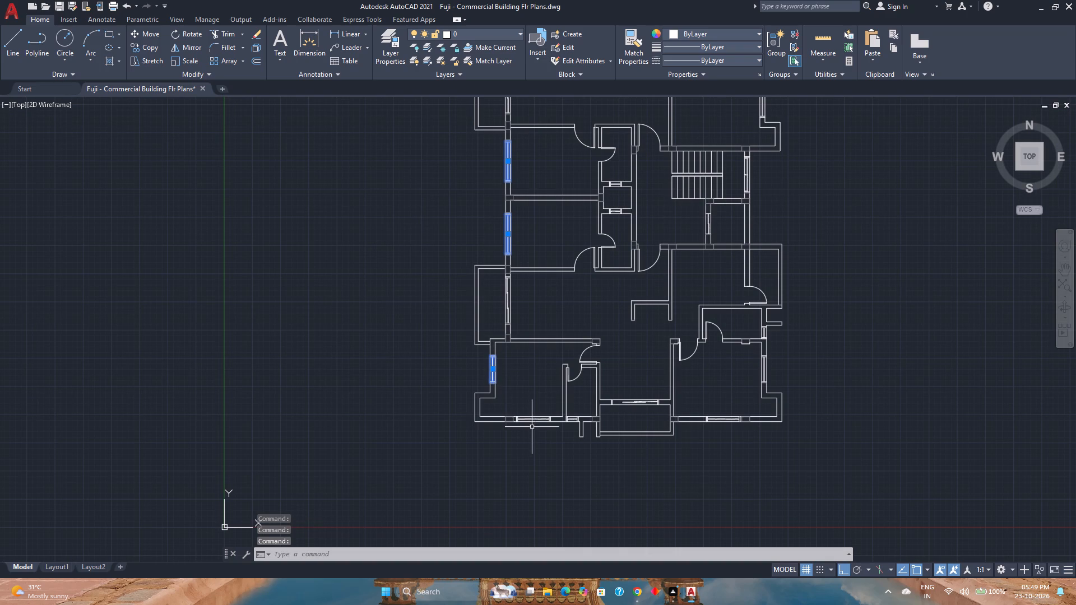
pyautogui.click(531, 420)
pyautogui.click(578, 422)
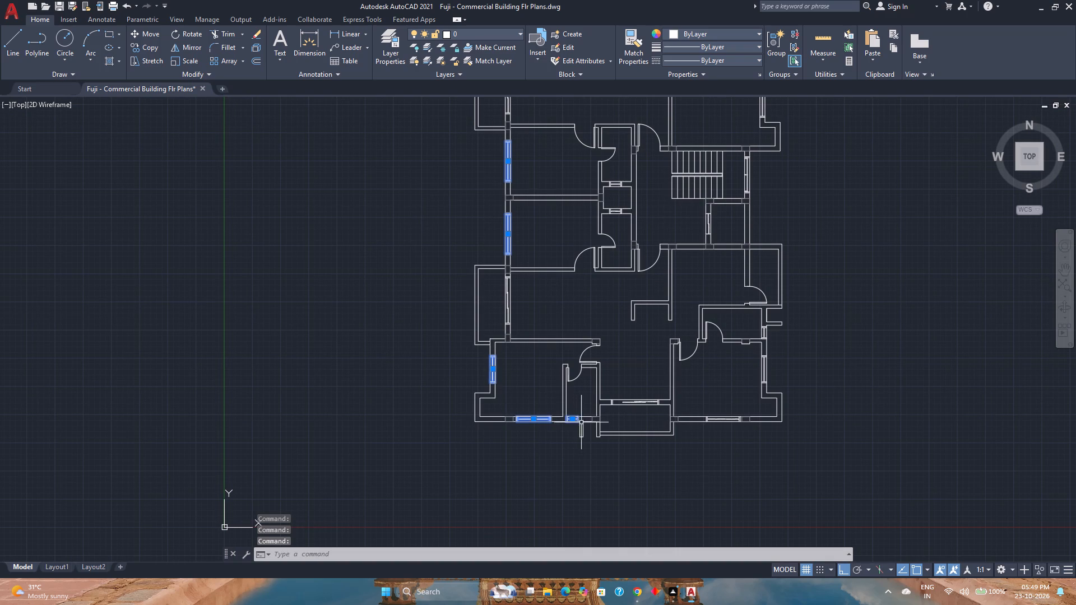
pyautogui.click(723, 417)
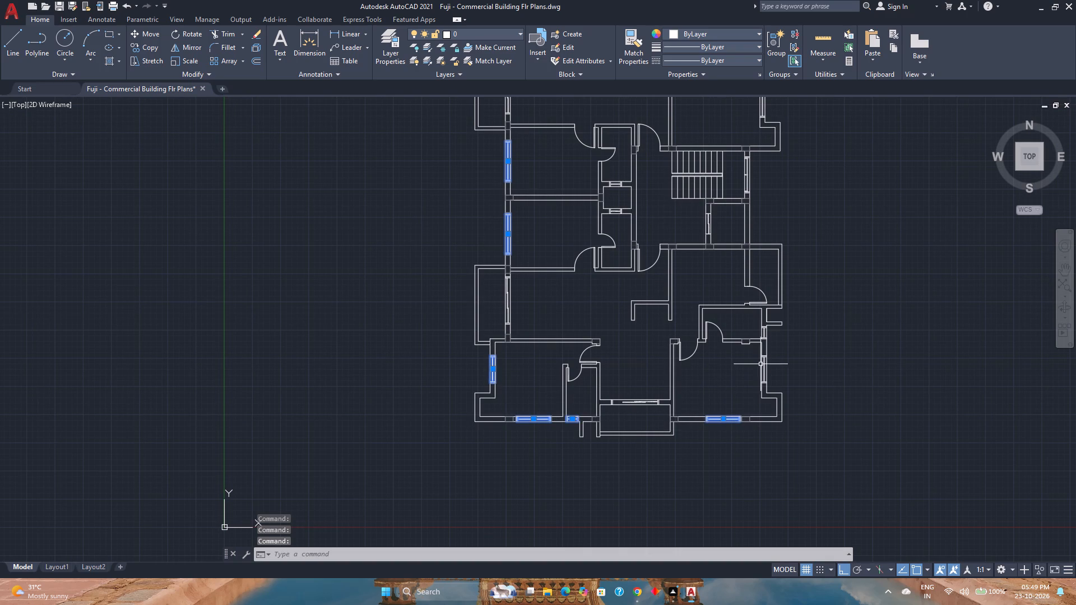
pyautogui.click(761, 364)
pyautogui.click(764, 333)
pyautogui.moveTo(722, 348); pyautogui.dragTo(671, 466, button='middle')
pyautogui.middleClick(671, 466)
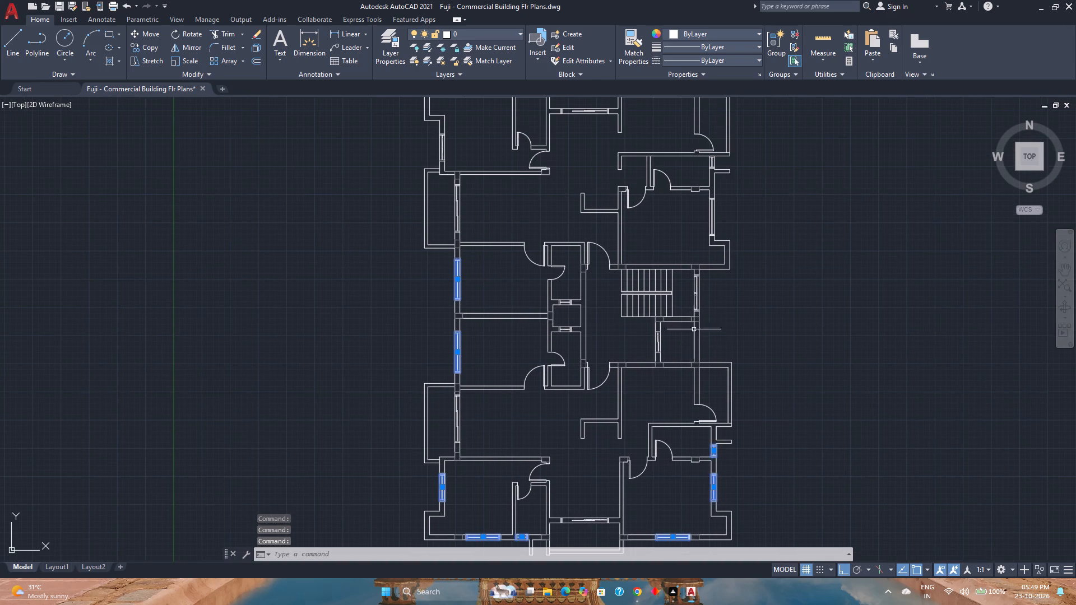
pyautogui.click(697, 303)
pyautogui.moveTo(694, 316); pyautogui.dragTo(678, 439, button='middle')
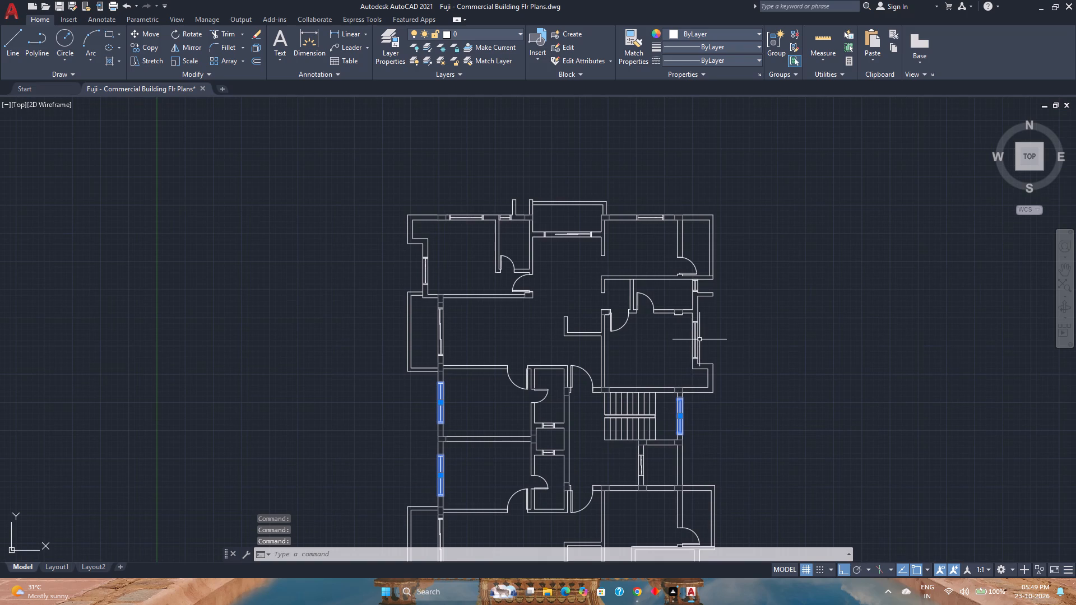
pyautogui.click(695, 339)
pyautogui.click(697, 290)
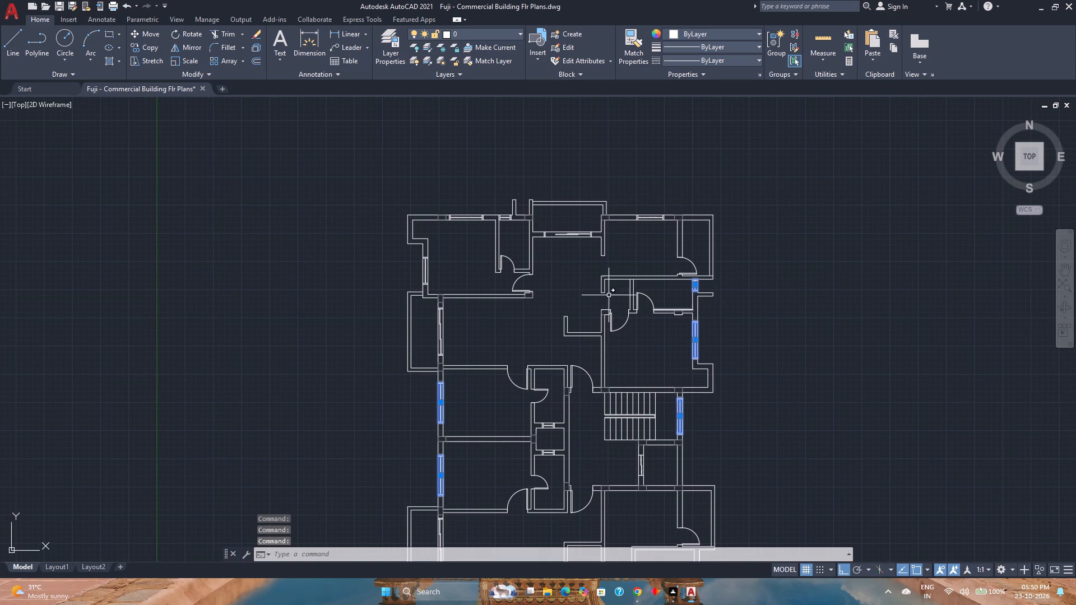
pyautogui.click(647, 217)
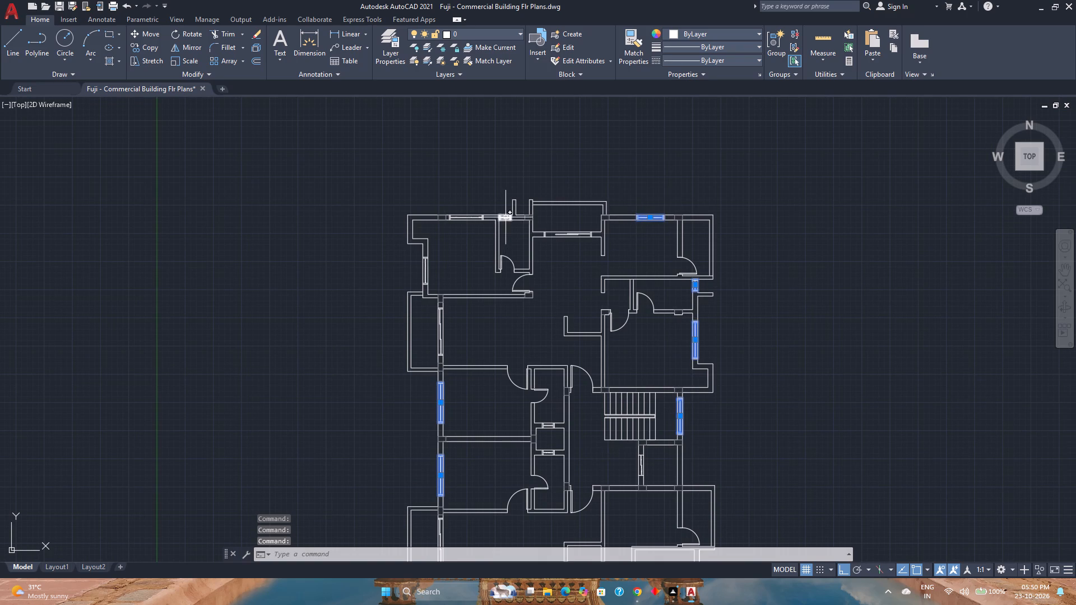
pyautogui.click(505, 217)
pyautogui.click(468, 218)
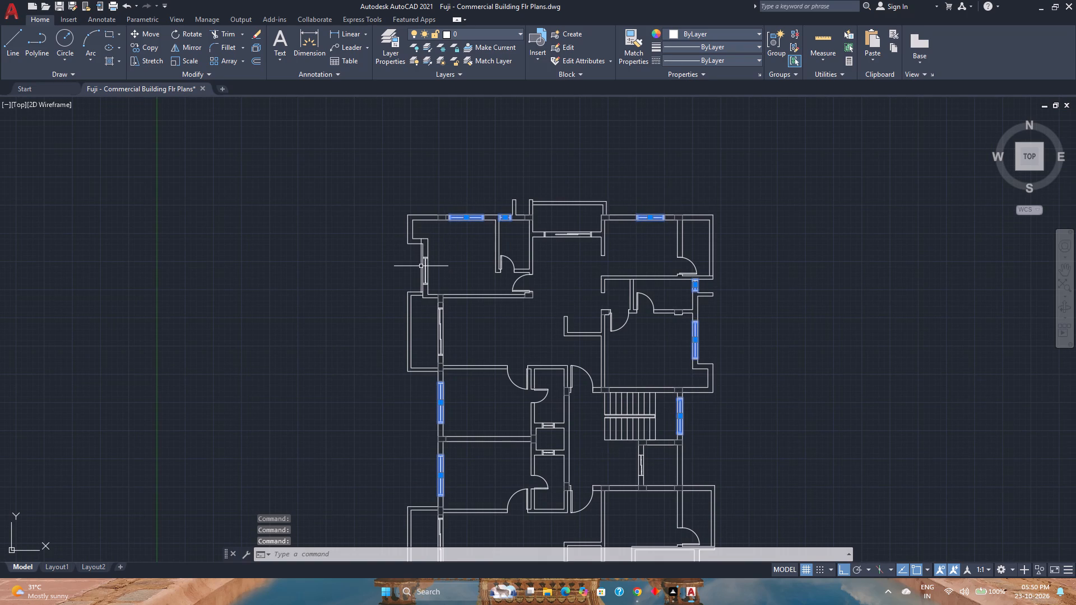
pyautogui.click(424, 267)
pyautogui.click(506, 35)
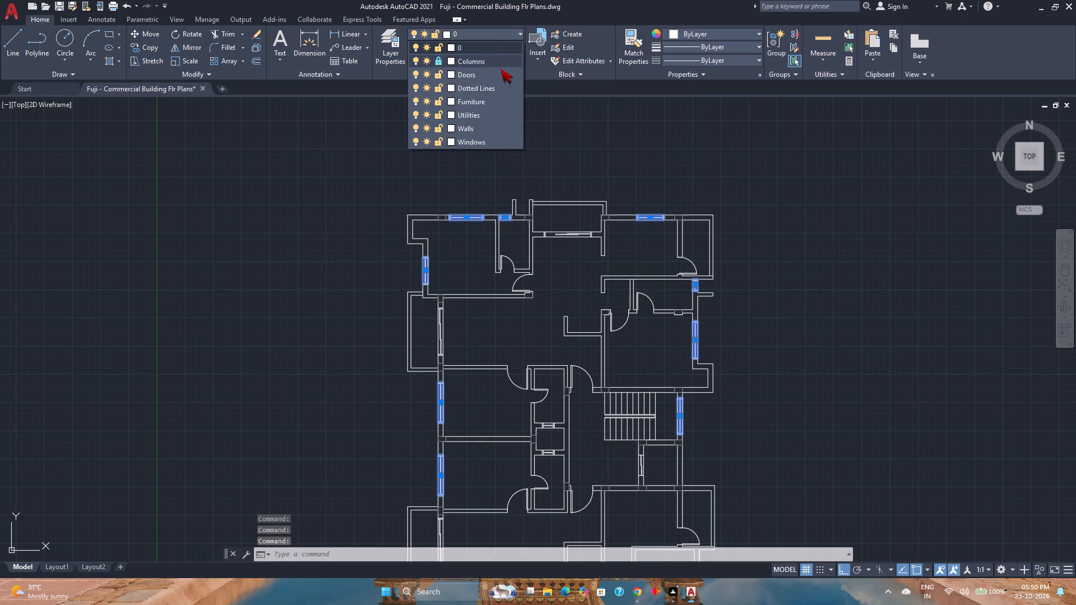
pyautogui.click(493, 139)
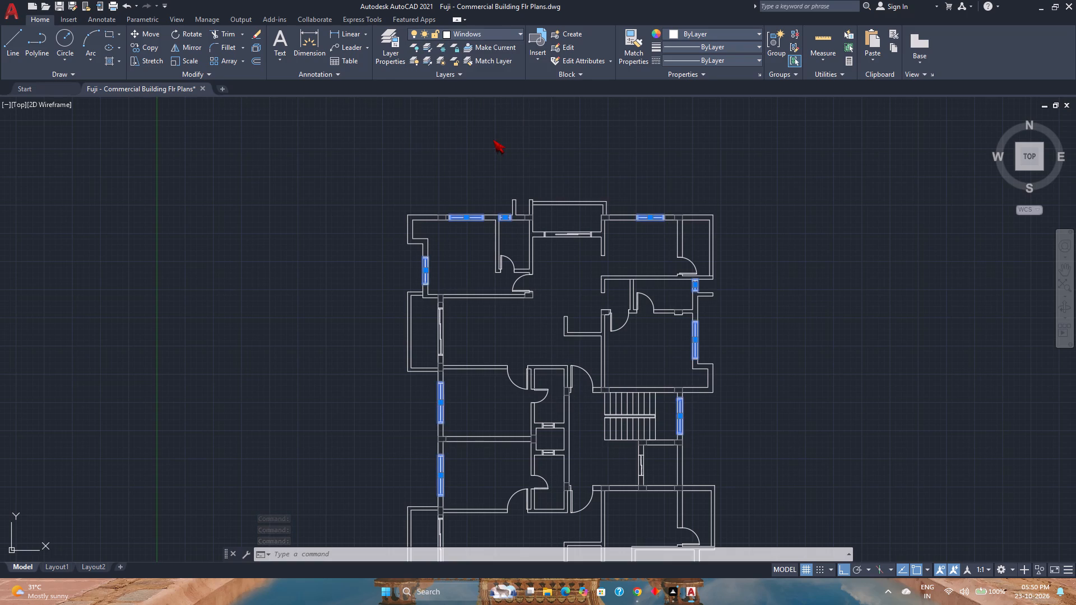
pyautogui.scroll(-2, 579, 241)
pyautogui.press('Escape')
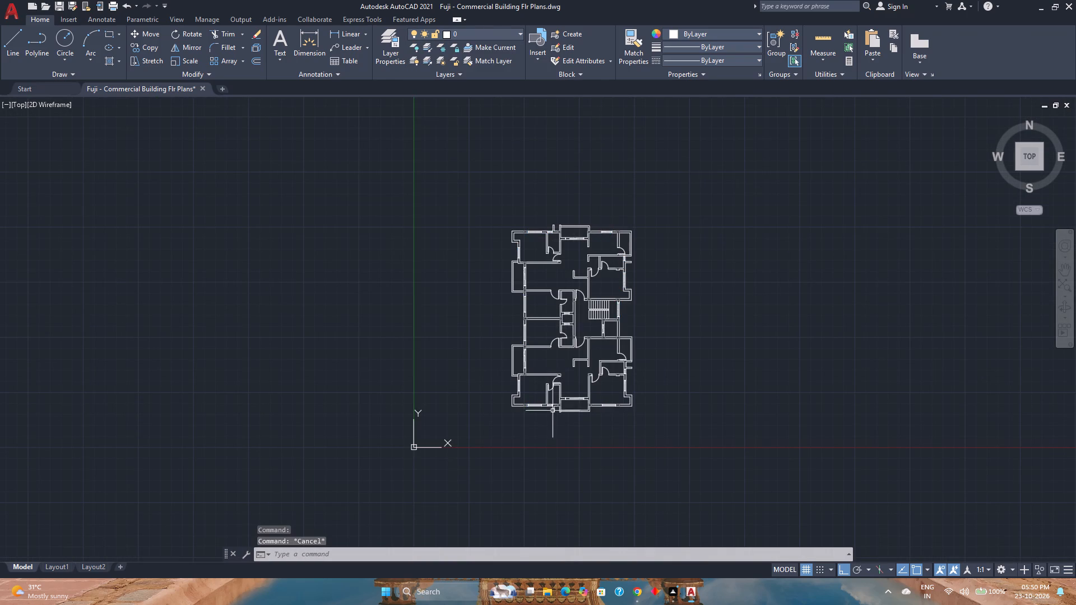
# Examine the doors and windows around the central core, lift and southern rooms of the plan.
pyautogui.scroll(3, 608, 353)
pyautogui.scroll(-1, 610, 353)
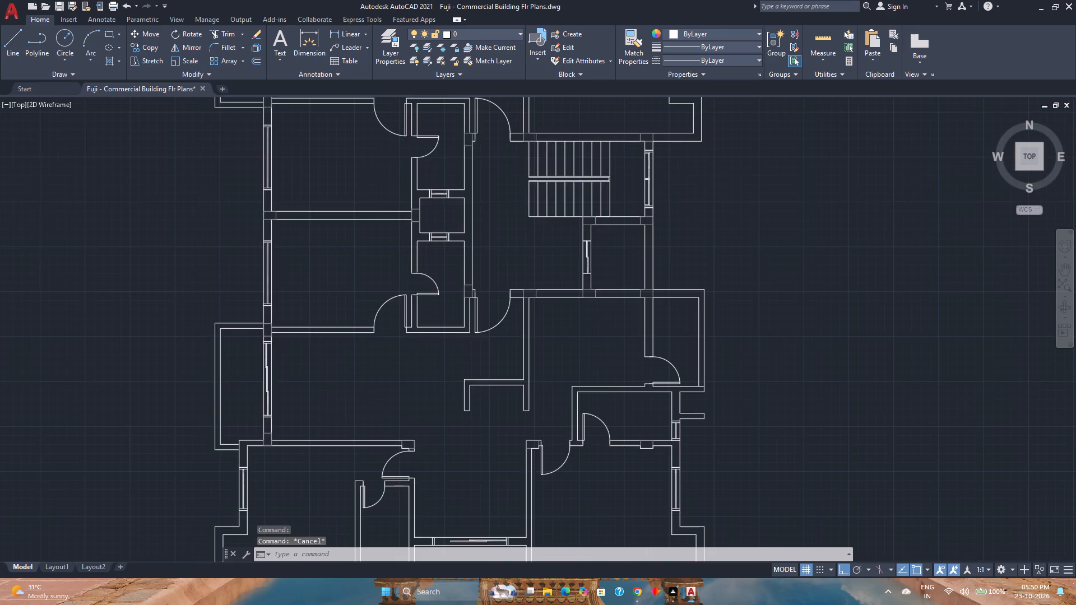
pyautogui.moveTo(582, 493); pyautogui.dragTo(606, 433, button='middle')
pyautogui.middleClick(606, 433)
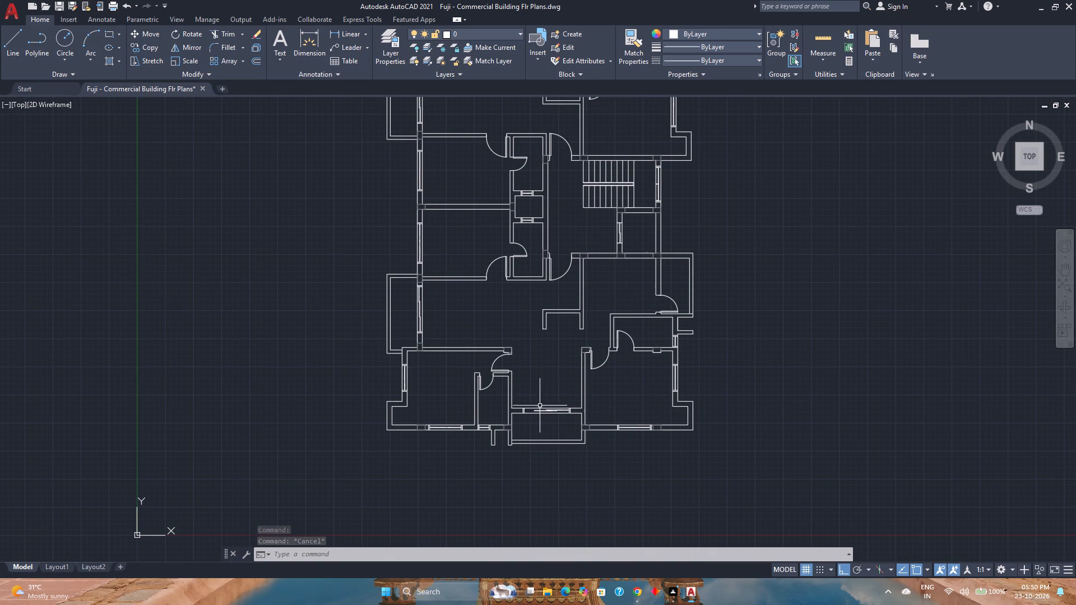
pyautogui.scroll(2, 540, 381)
pyautogui.moveTo(540, 381); pyautogui.dragTo(578, 441, button='middle')
pyautogui.scroll(-2, 576, 435)
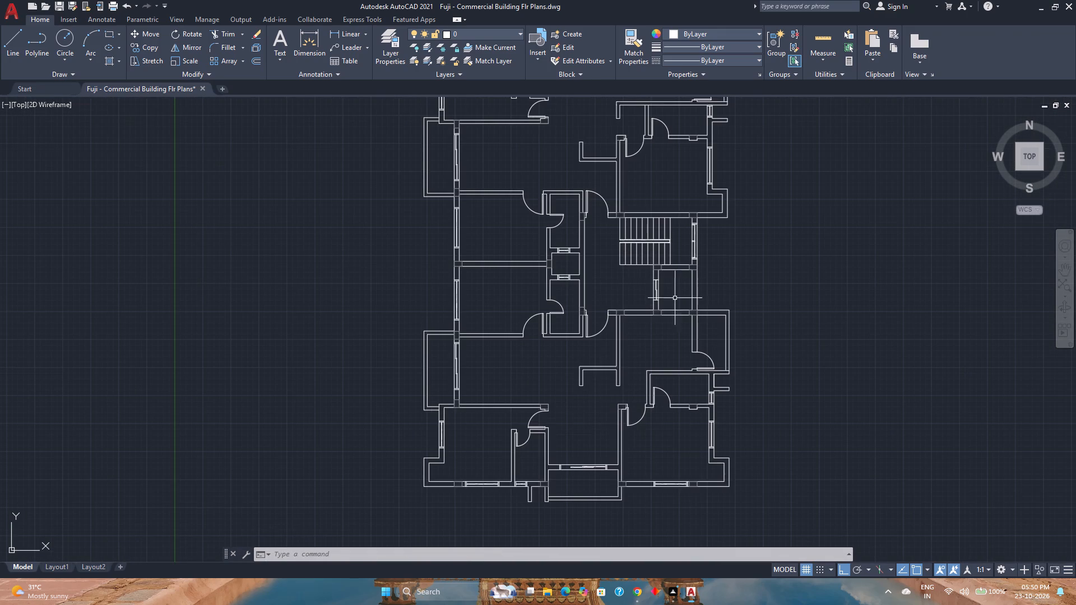
pyautogui.click(655, 291)
pyautogui.press('Escape')
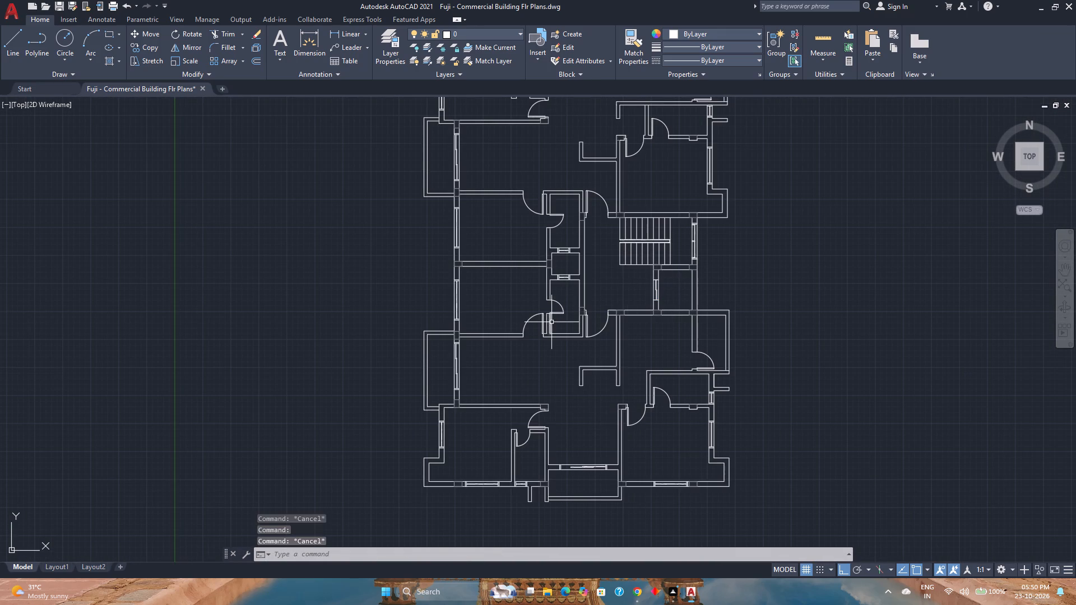
# Save the drawing.
pyautogui.hotkey('ctrl', 's')
pyautogui.scroll(-1, 576, 446)
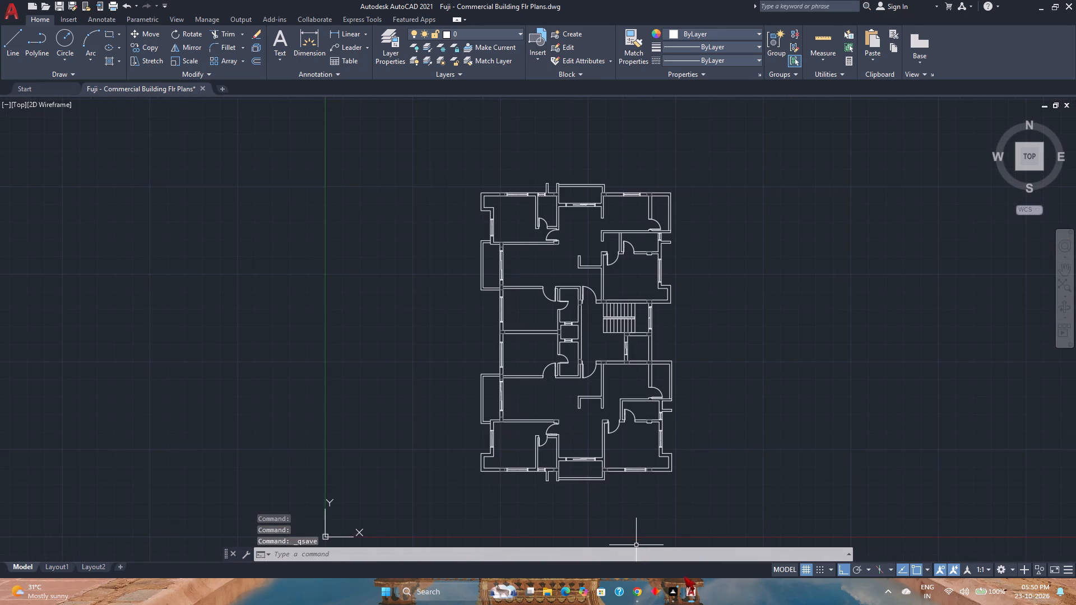
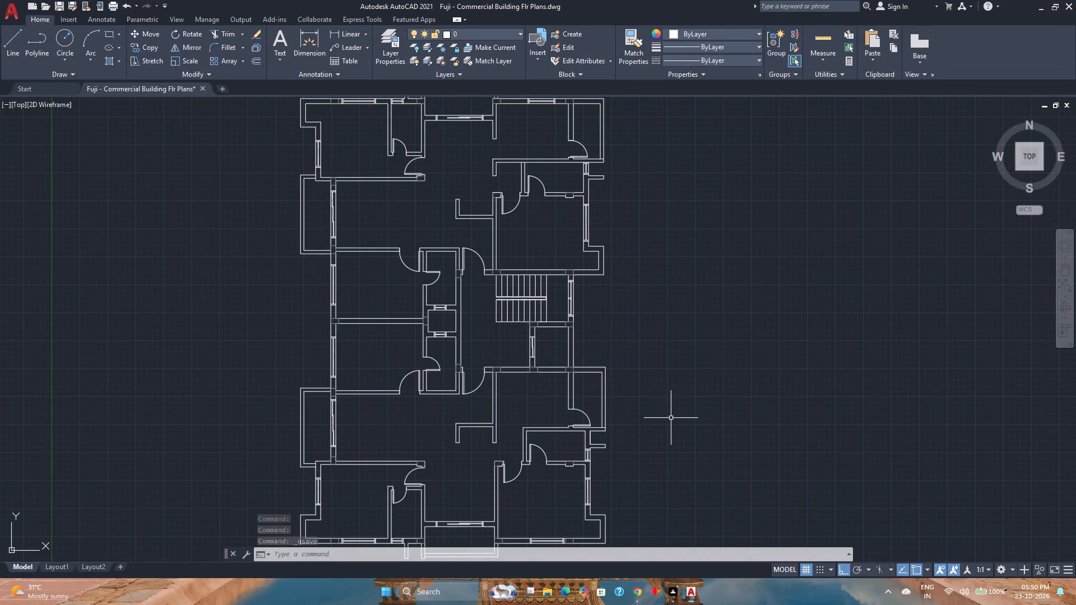
# Examine the northern rooms and central core of the plan for windows still to assign to a layer.
pyautogui.scroll(2, 479, 283)
pyautogui.scroll(-2, 479, 283)
pyautogui.moveTo(479, 283); pyautogui.dragTo(423, 413, button='middle')
pyautogui.middleClick(423, 413)
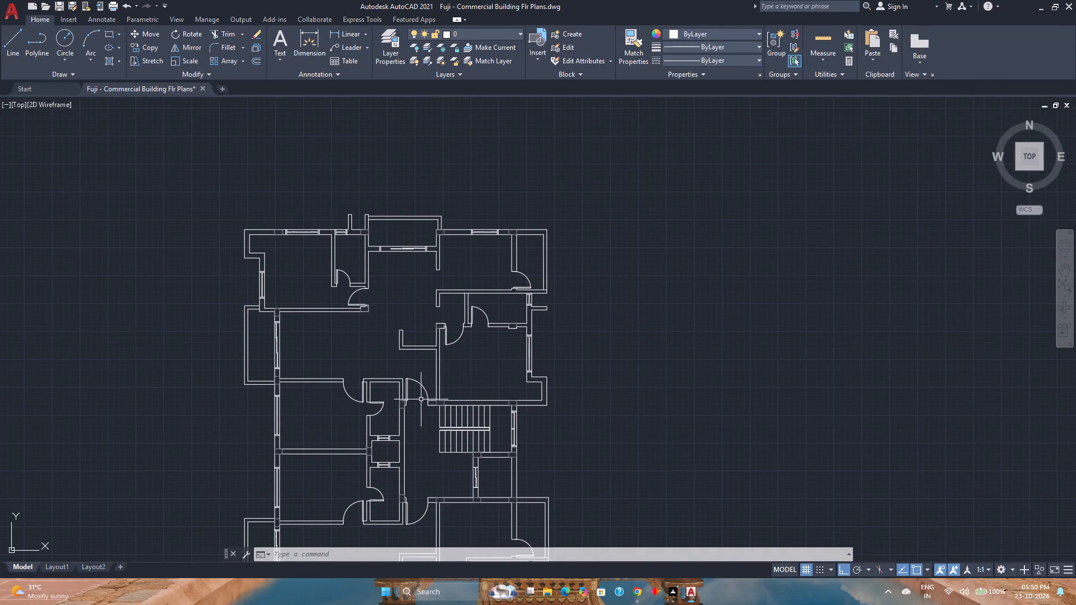
pyautogui.scroll(2, 451, 292)
pyautogui.scroll(-1, 342, 313)
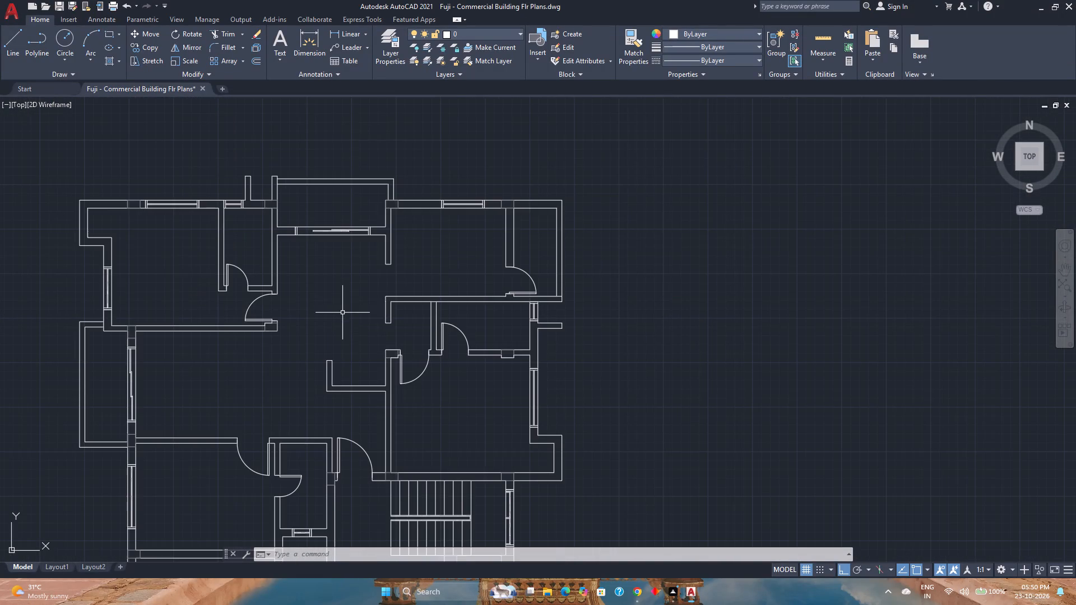
pyautogui.moveTo(282, 321); pyautogui.dragTo(374, 266, button='middle')
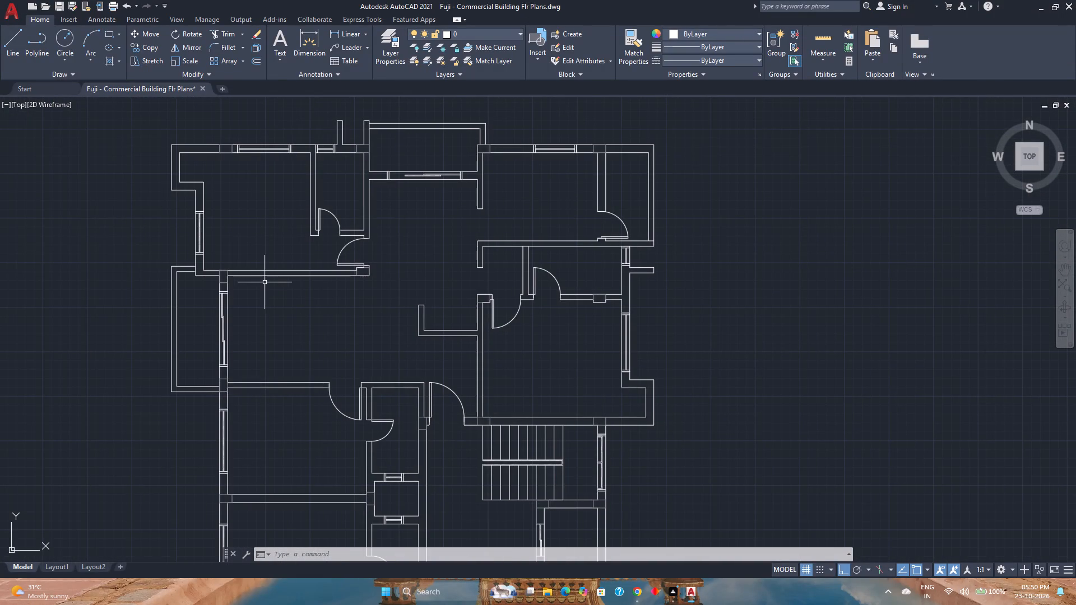
pyautogui.scroll(-1, 265, 282)
pyautogui.scroll(2, 265, 282)
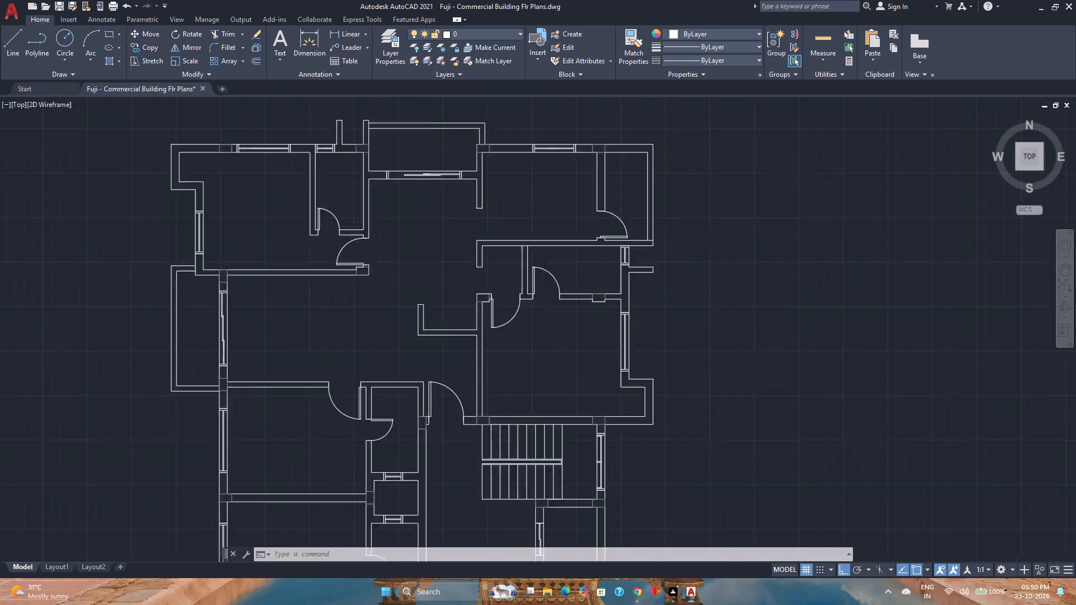
pyautogui.scroll(1, 265, 282)
pyautogui.scroll(-1, 265, 282)
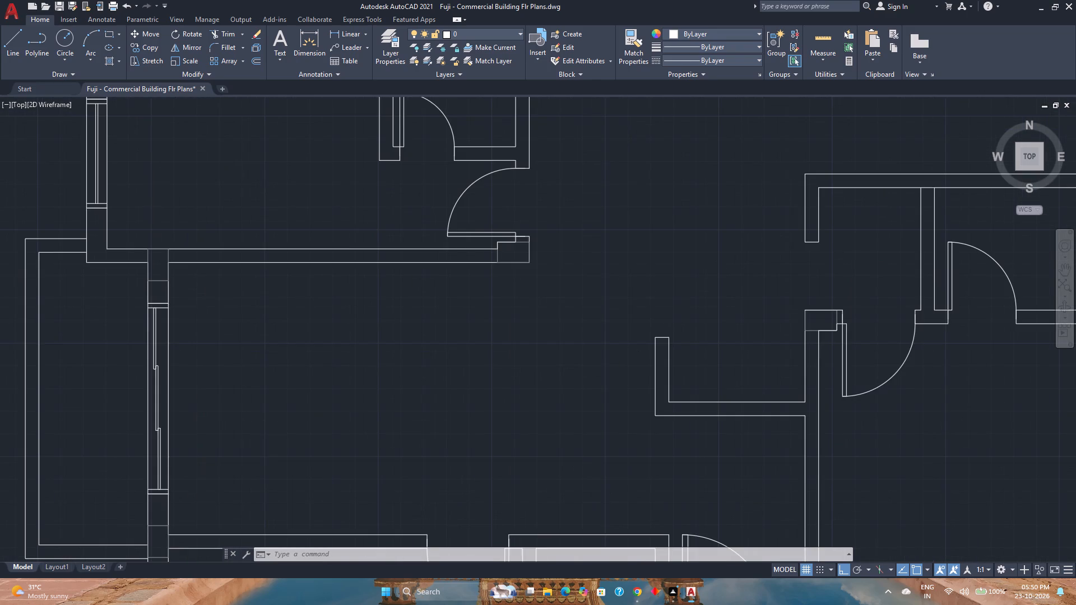
pyautogui.scroll(-2, 265, 282)
pyautogui.scroll(1, 265, 282)
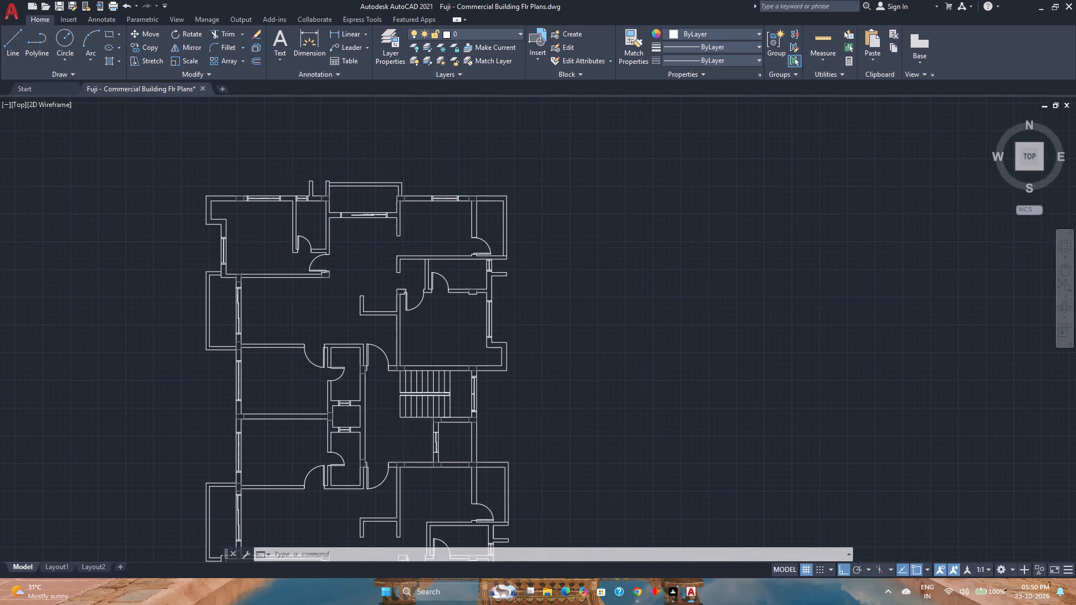
pyautogui.scroll(-1, 267, 284)
pyautogui.moveTo(304, 342); pyautogui.dragTo(303, 260, button='middle')
pyautogui.middleClick(303, 260)
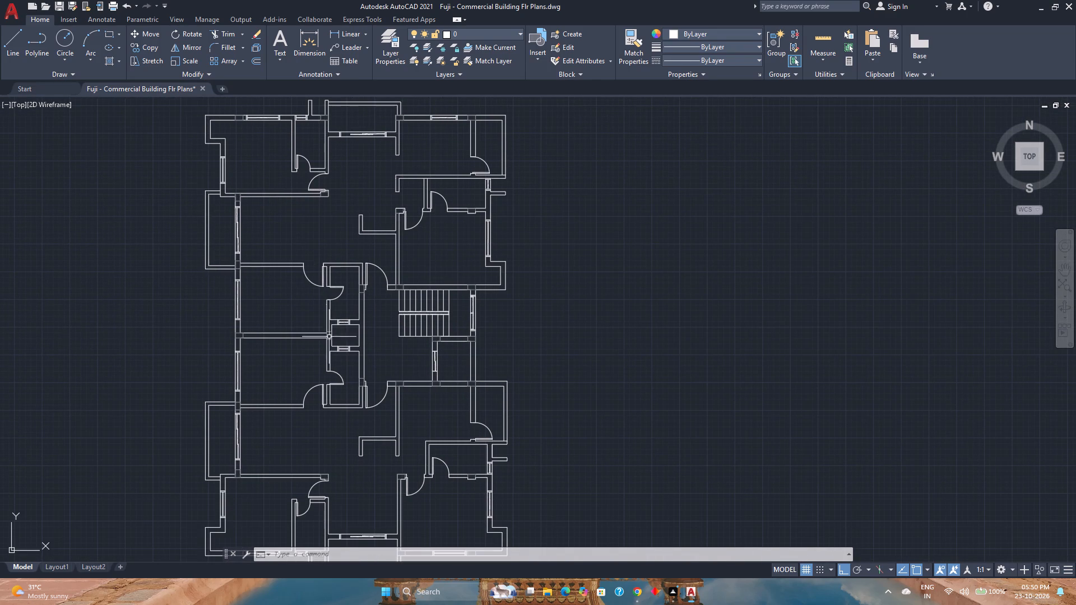
# Assign the two small windows on the north and south sides of the central shaft to the Windows layer, and save the drawing.
pyautogui.click(341, 349)
pyautogui.click(342, 321)
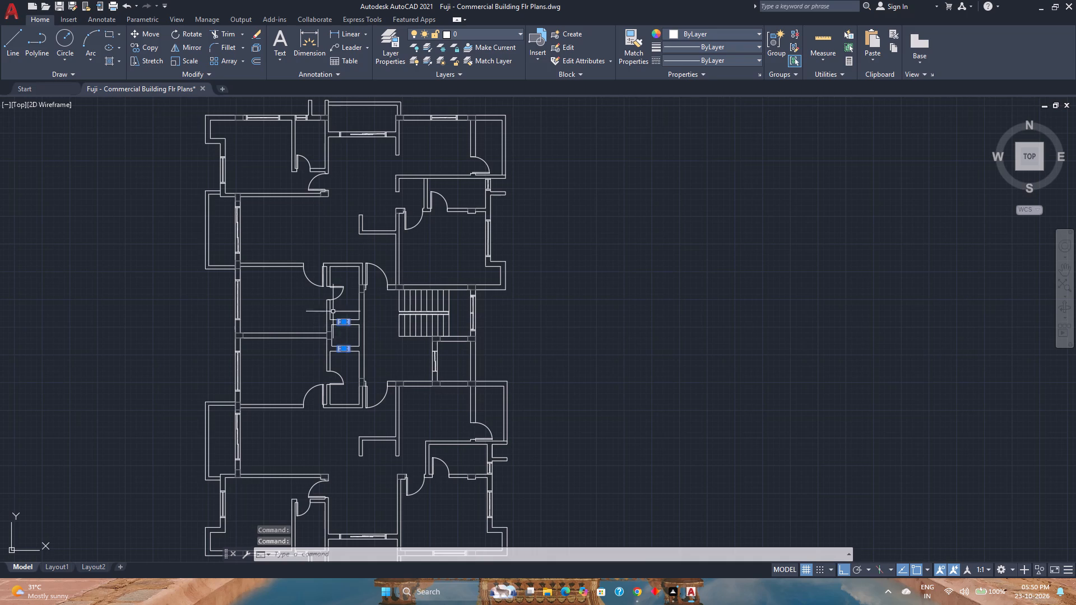
pyautogui.click(475, 39)
pyautogui.click(466, 141)
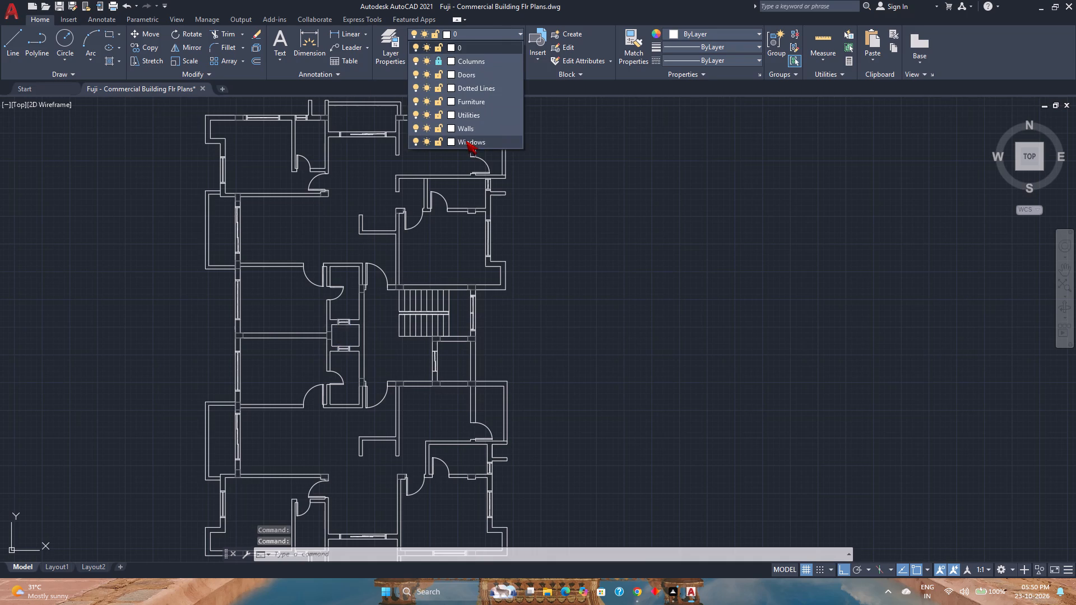
pyautogui.click(593, 302)
pyautogui.rightClick(588, 300)
pyautogui.click(576, 272)
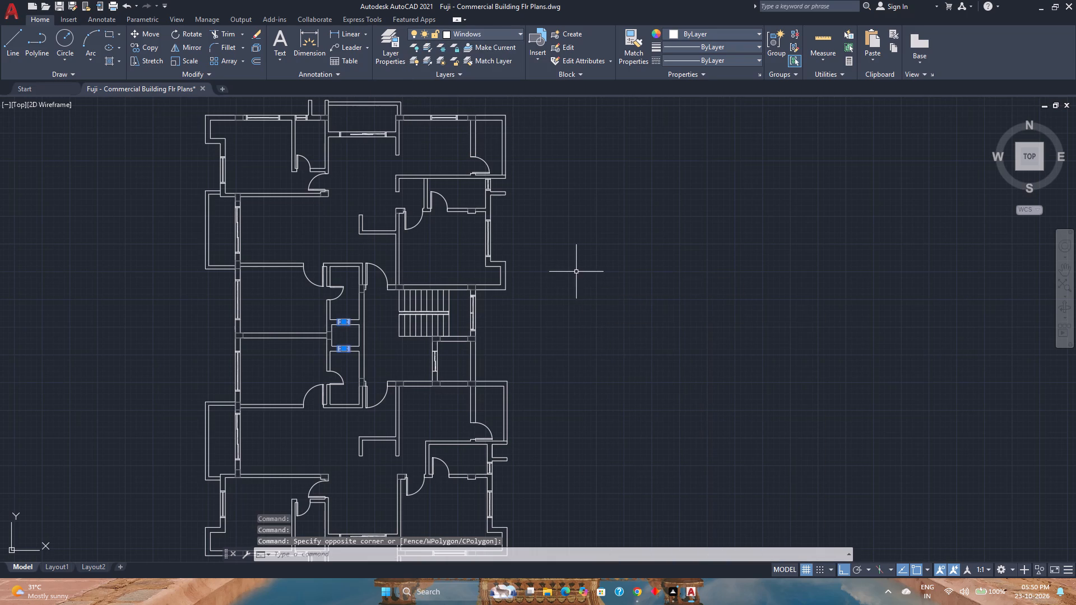
pyautogui.click(59, 3)
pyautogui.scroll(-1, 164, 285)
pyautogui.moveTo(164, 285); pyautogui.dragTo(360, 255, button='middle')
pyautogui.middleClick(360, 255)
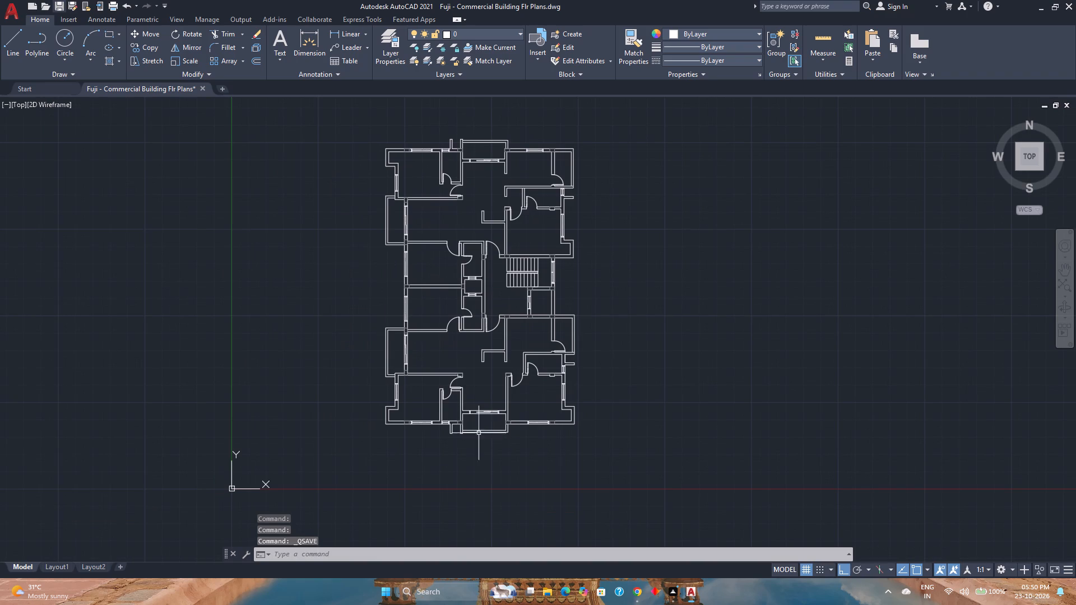
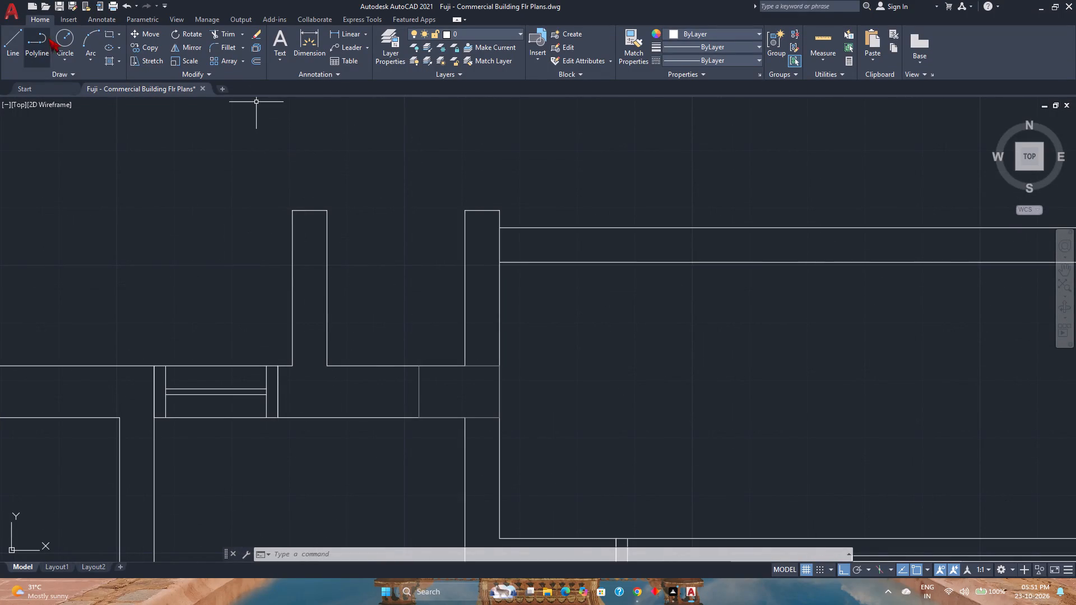
# Draw a line closing the open north end between the two projecting wall stubs beside the northern balcony.
pyautogui.click(21, 41)
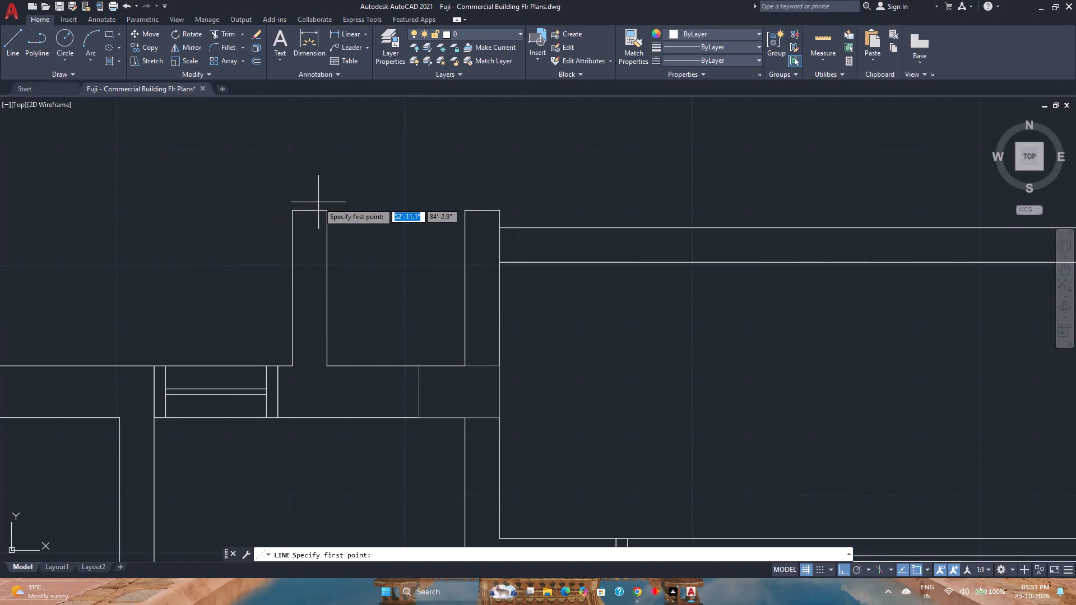
pyautogui.click(327, 211)
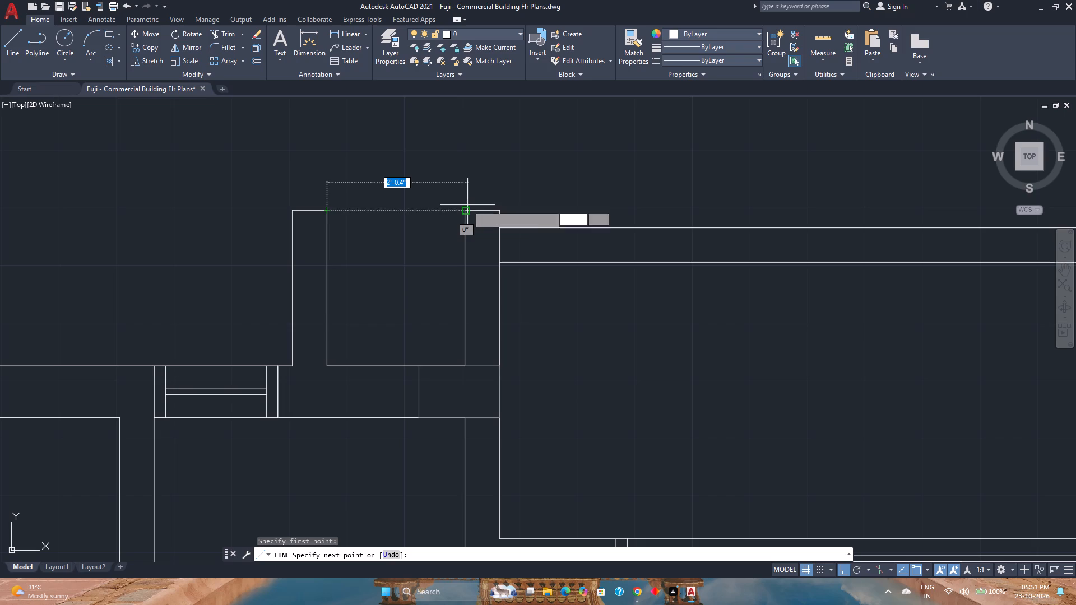
pyautogui.click(466, 212)
pyautogui.rightClick(428, 176)
pyautogui.click(451, 187)
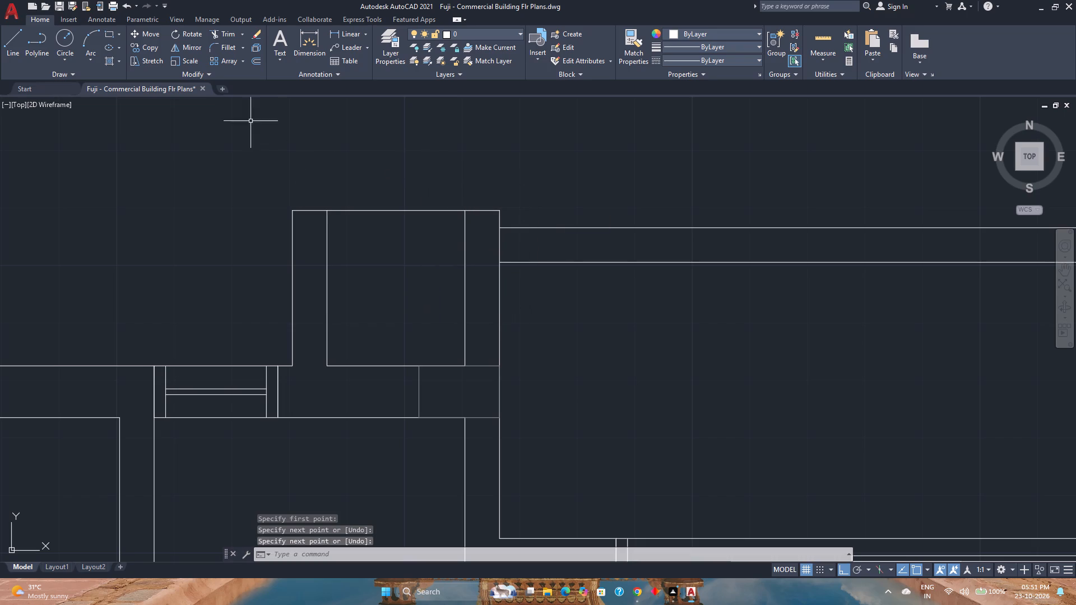
# Offset the closing line 6" southward into the northern projection to form the wall thickness.
pyautogui.click(254, 63)
pyautogui.press('6')
pyautogui.press('Return')
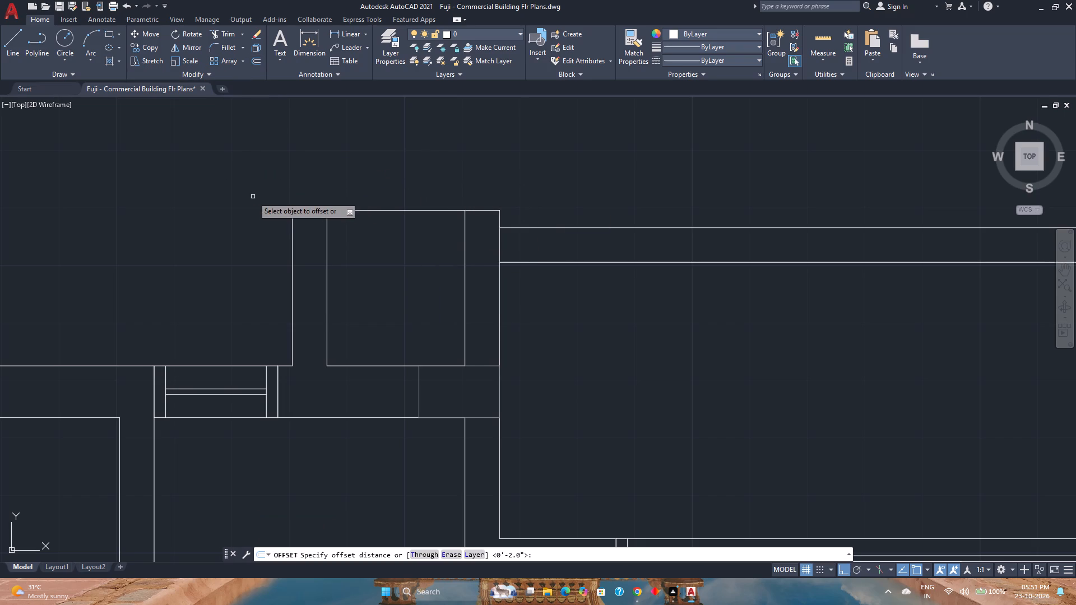
pyautogui.click(419, 211)
pyautogui.click(408, 245)
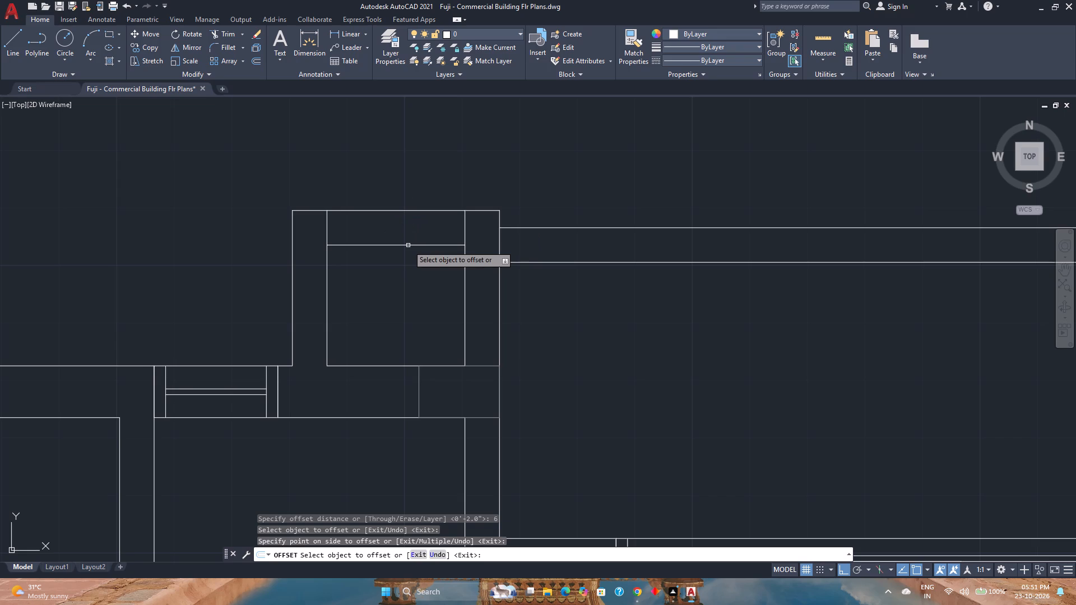
pyautogui.rightClick(206, 235)
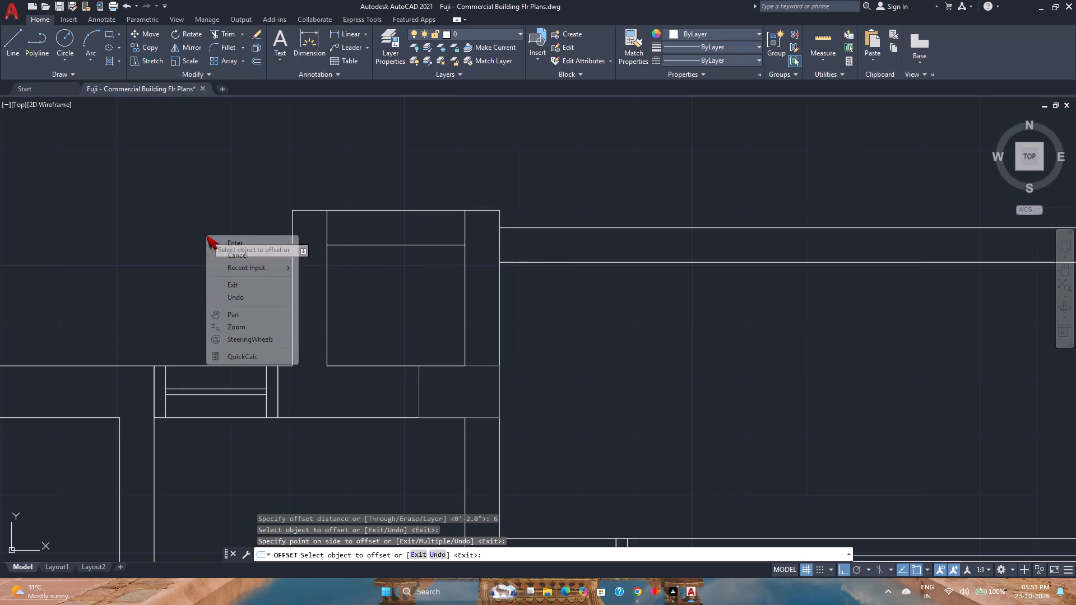
pyautogui.click(230, 243)
# Copy the two closing wall lines to the open end of the matching projection on the south side of the plan.
pyautogui.click(378, 266)
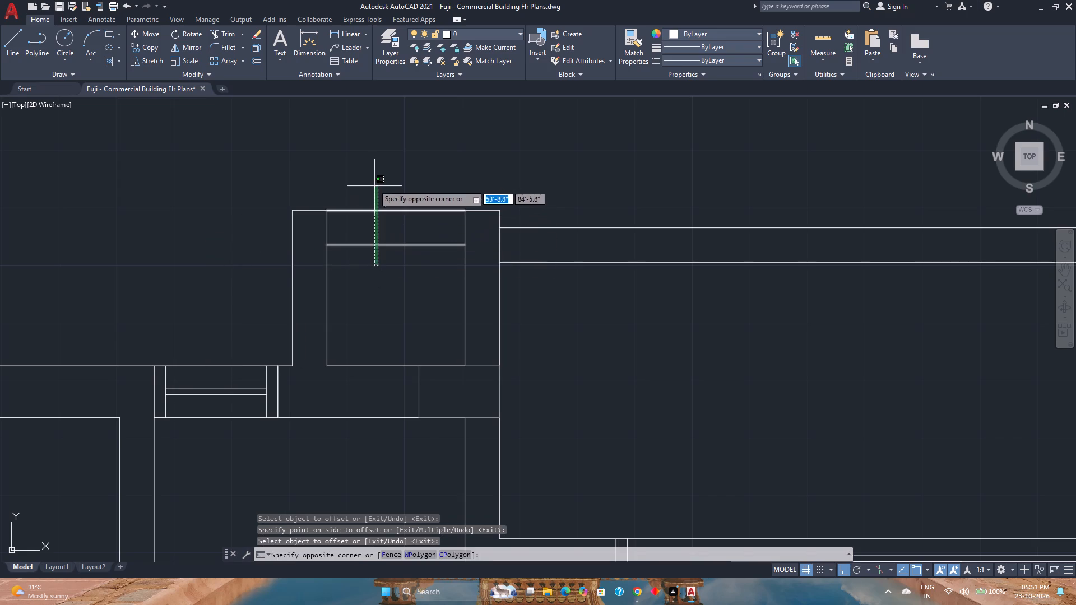
pyautogui.click(373, 184)
pyautogui.click(151, 43)
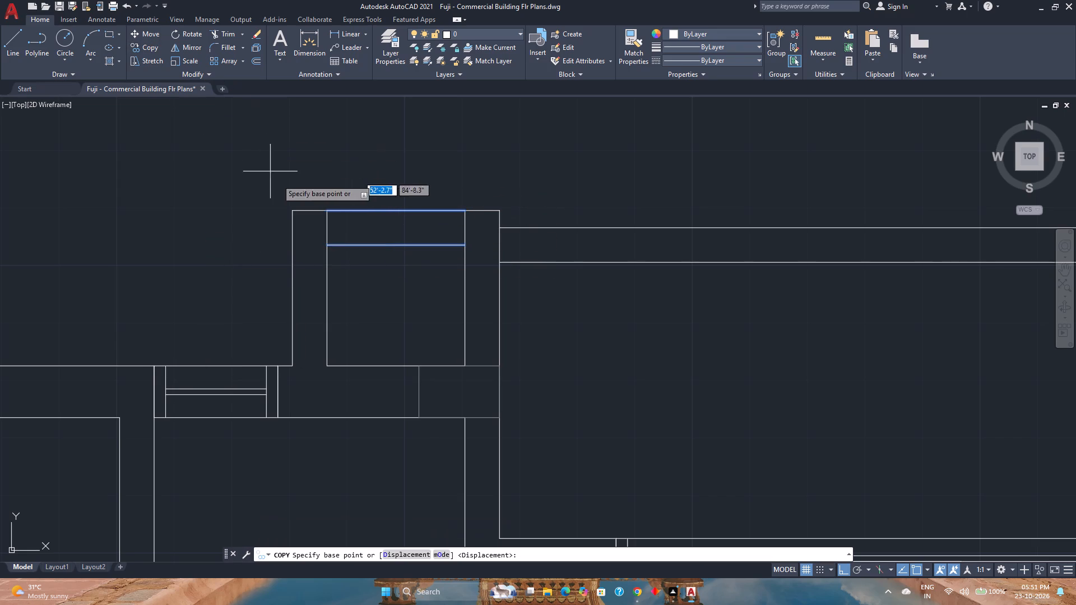
pyautogui.click(466, 244)
pyautogui.scroll(-1, 466, 244)
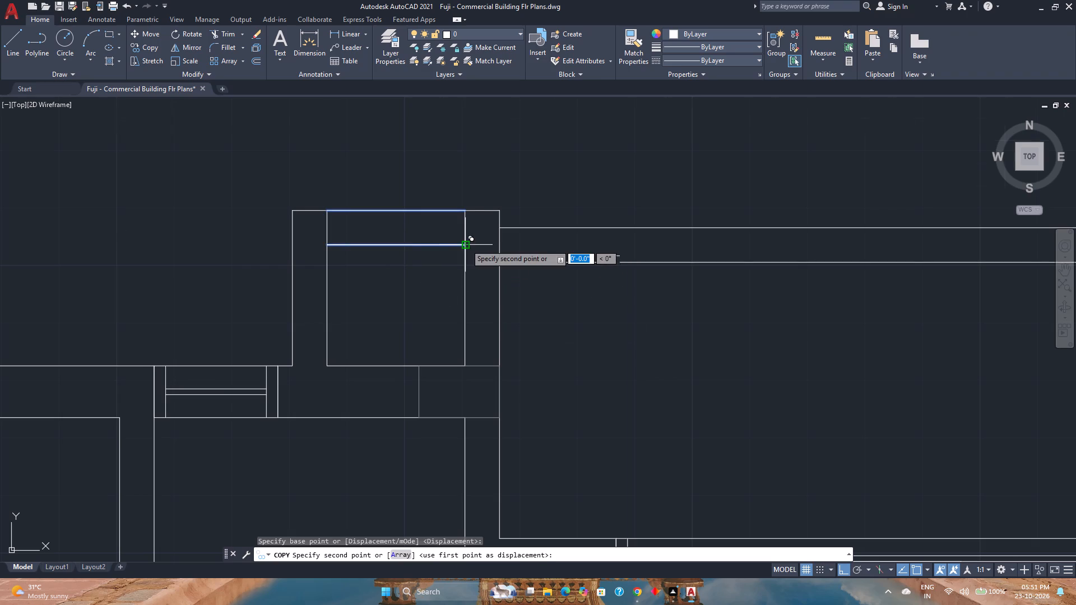
pyautogui.scroll(-5, 466, 244)
pyautogui.moveTo(467, 352); pyautogui.dragTo(466, 288, button='middle')
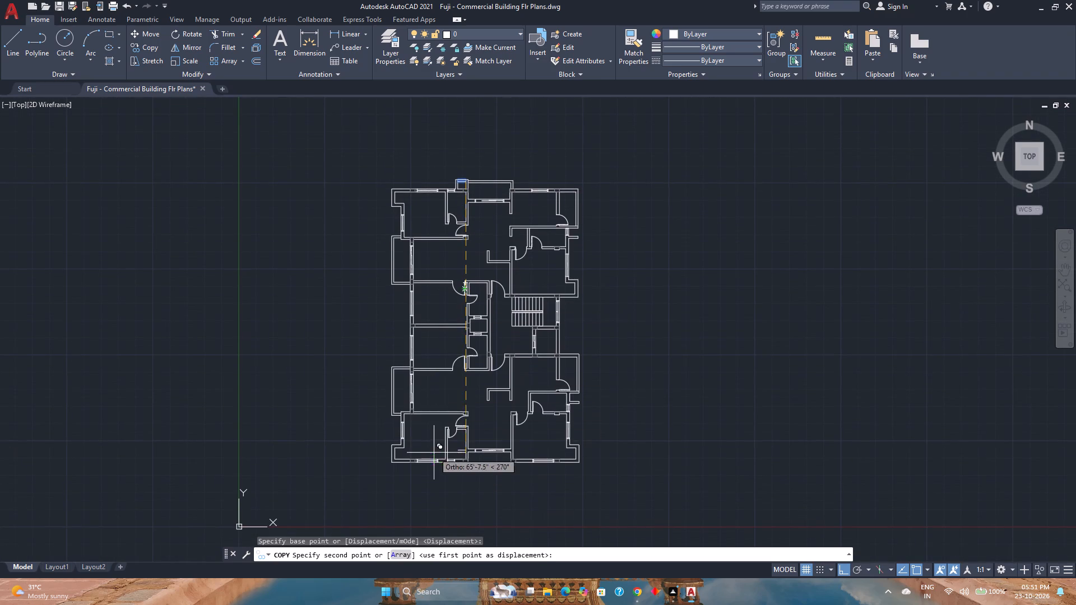
pyautogui.scroll(3, 435, 458)
pyautogui.scroll(2, 472, 500)
pyautogui.scroll(3, 530, 483)
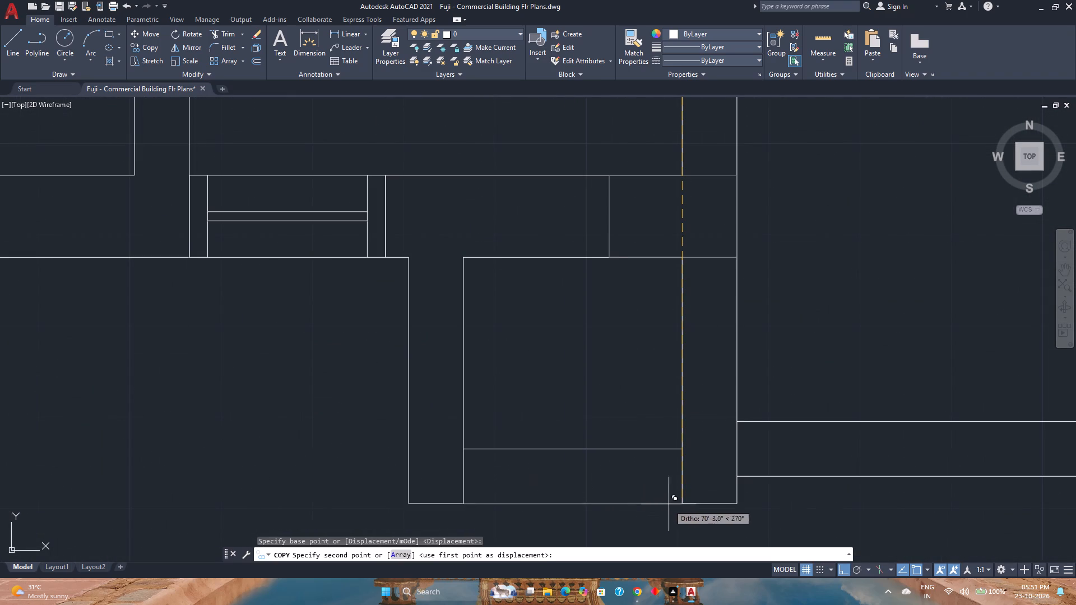
pyautogui.click(683, 502)
# Place another copy of the two wall lines at the outer end of the short wall stub on the north-east side.
pyautogui.scroll(-2, 677, 493)
pyautogui.moveTo(677, 493); pyautogui.dragTo(142, 383, button='middle')
pyautogui.middleClick(142, 383)
pyautogui.middleClick(142, 383)
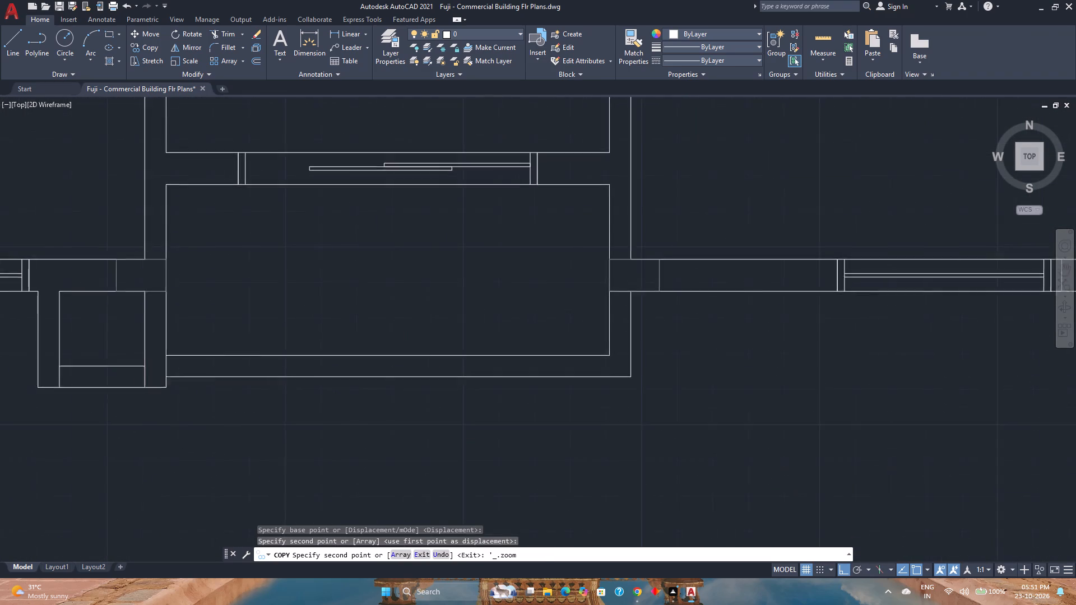
pyautogui.scroll(-3, 142, 383)
pyautogui.scroll(2, 451, 291)
pyautogui.scroll(3, 534, 189)
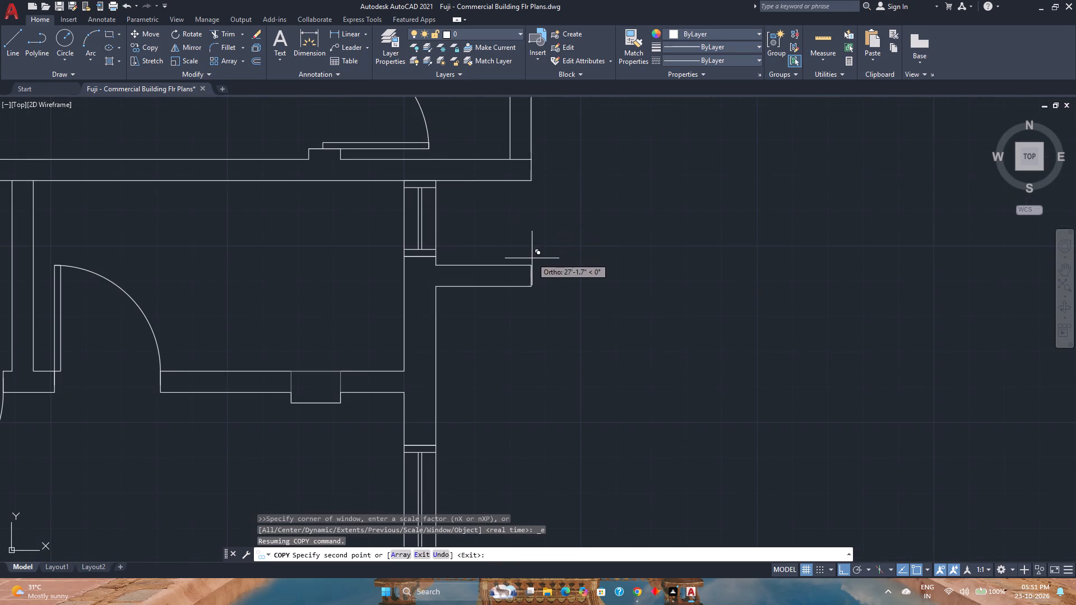
pyautogui.click(530, 261)
pyautogui.scroll(-3, 530, 261)
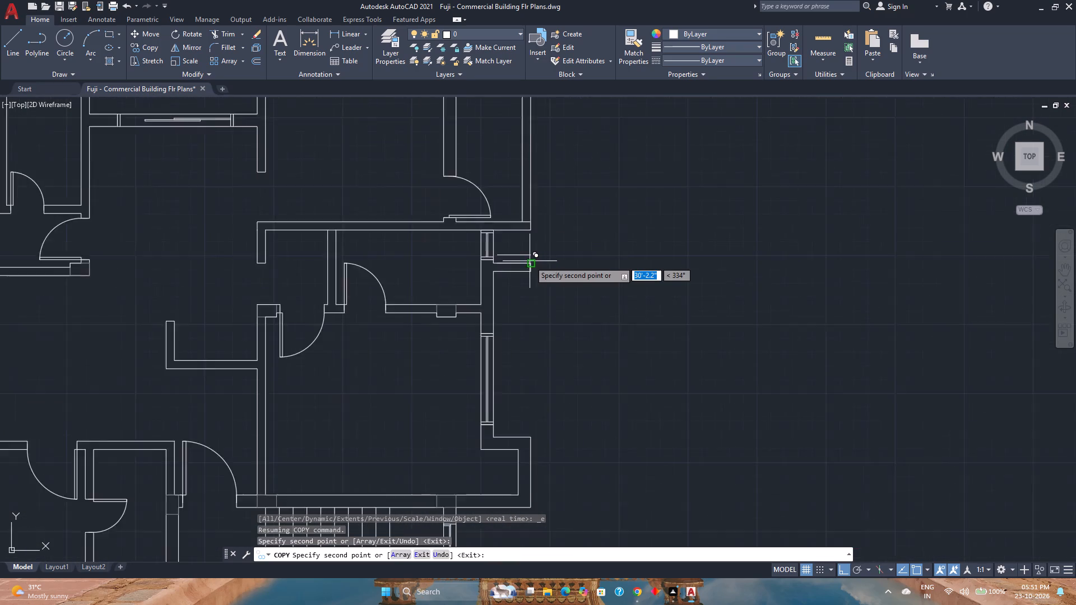
pyautogui.moveTo(517, 387); pyautogui.dragTo(498, 305, button='middle')
pyautogui.middleClick(498, 305)
pyautogui.scroll(-2, 500, 315)
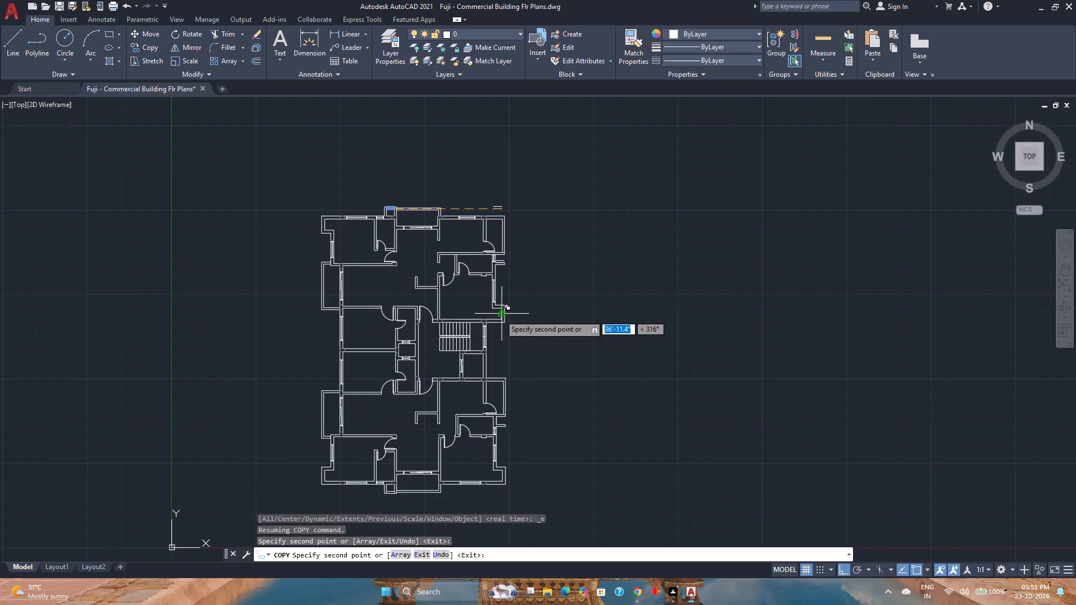
pyautogui.press('Escape')
# Rotate the two copied lines at the north-east wall stub to vertical about their outer corner.
pyautogui.scroll(3, 517, 264)
pyautogui.scroll(1, 461, 238)
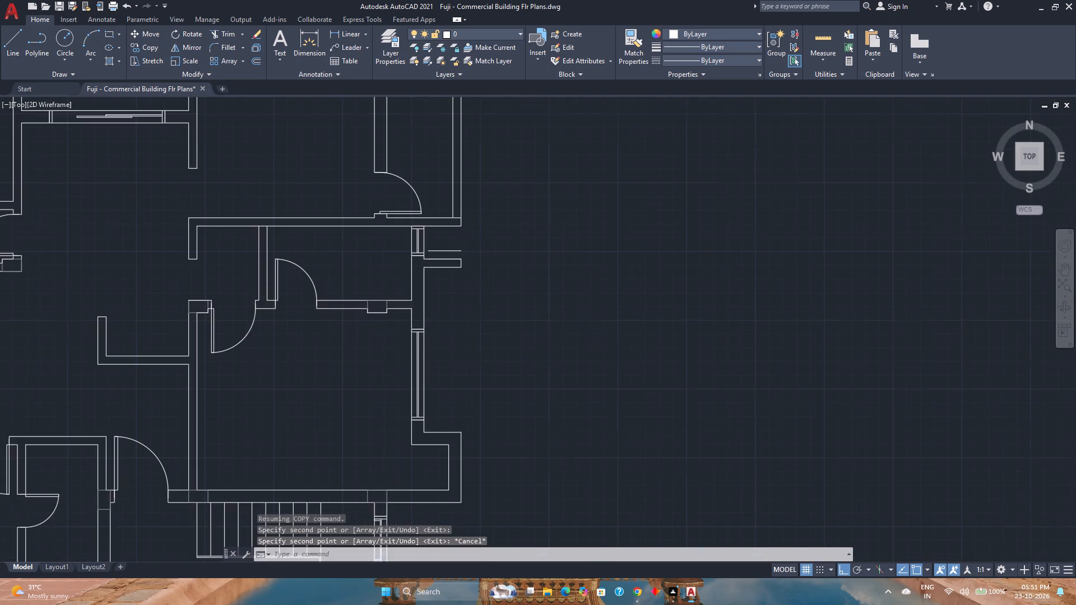
pyautogui.scroll(1, 461, 237)
pyautogui.click(421, 291)
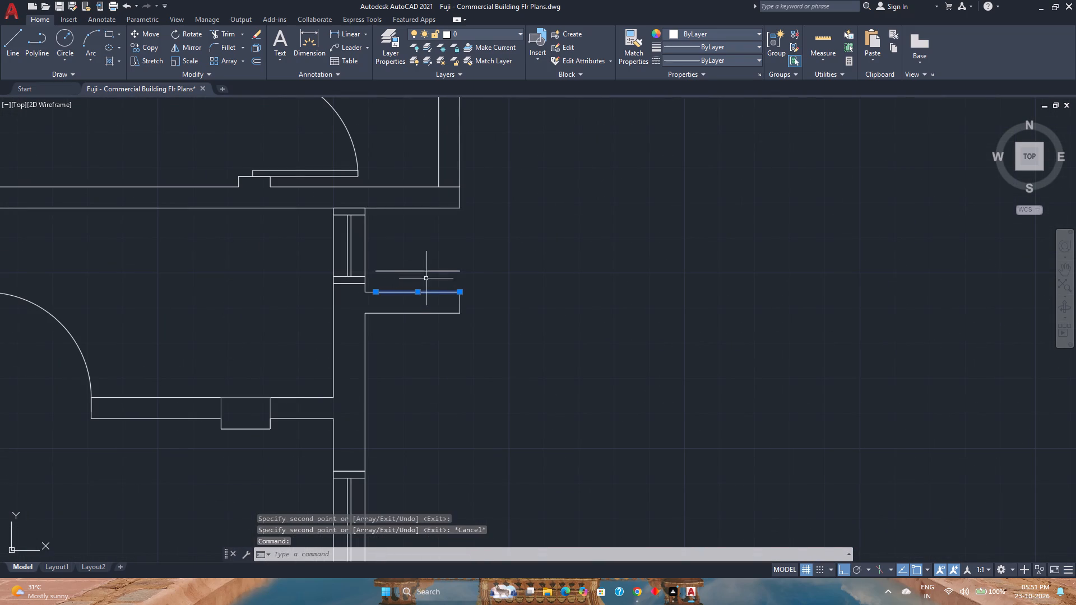
pyautogui.click(426, 269)
pyautogui.click(179, 36)
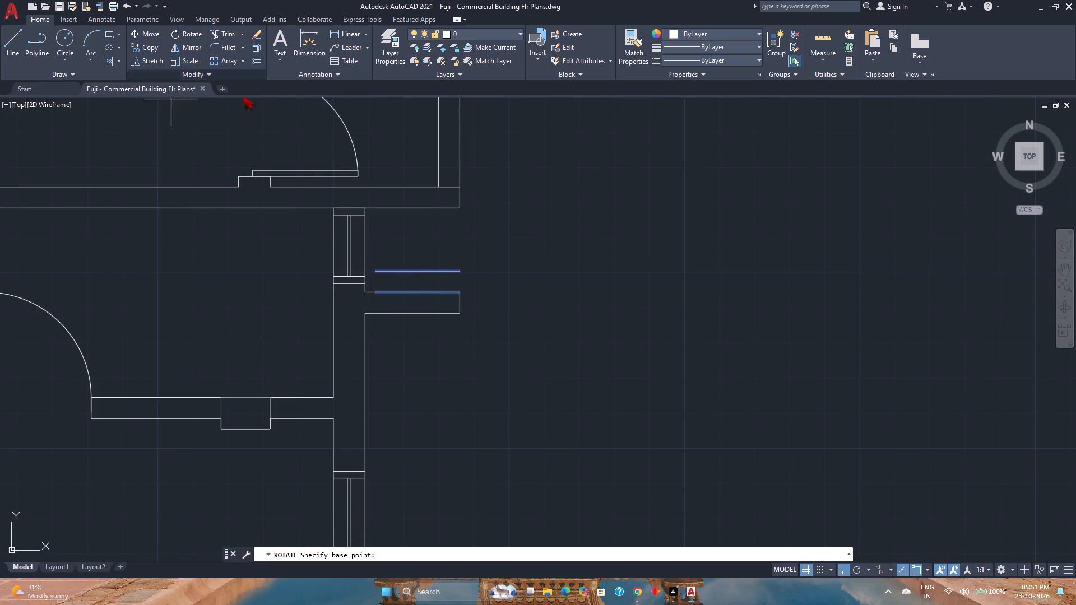
pyautogui.click(462, 294)
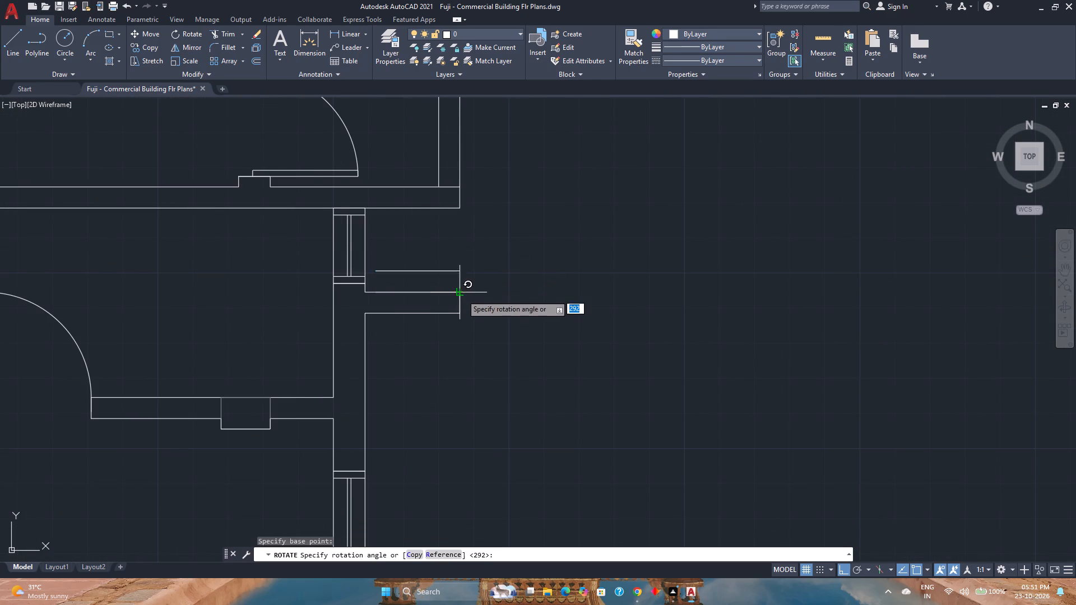
pyautogui.click(472, 328)
# Move the two vertical lines west so they close the north-east recess flush with the building's outer wall face.
pyautogui.click(514, 263)
pyautogui.click(415, 258)
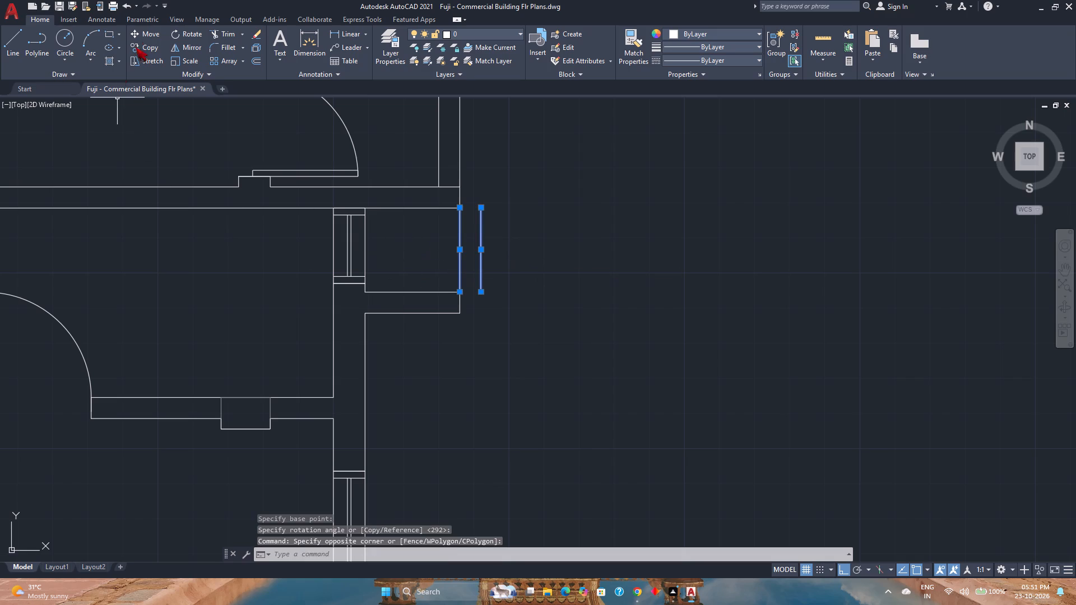
pyautogui.click(145, 39)
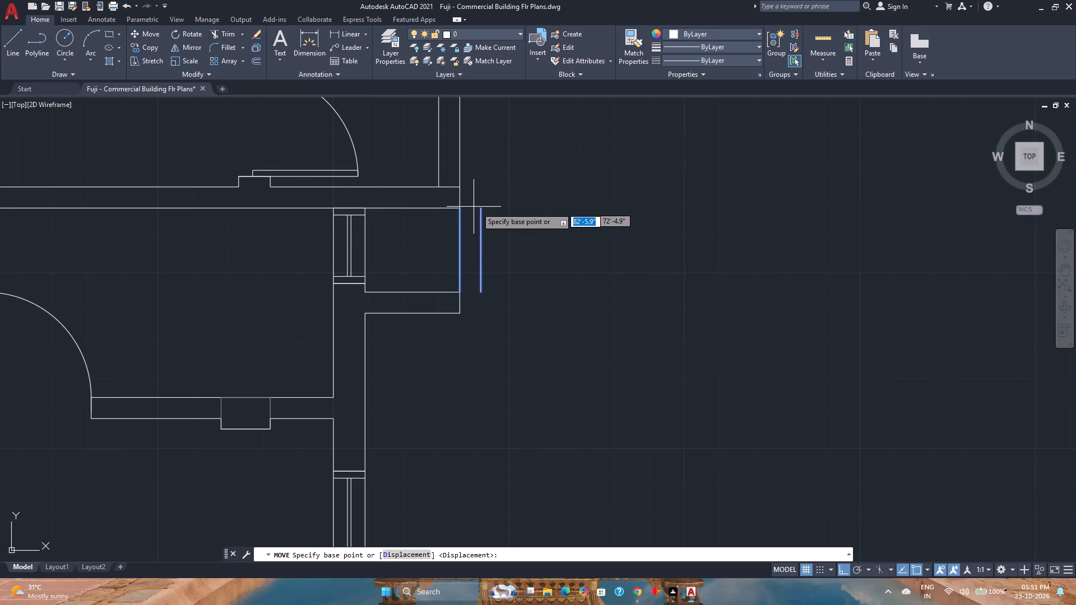
pyautogui.click(479, 208)
pyautogui.click(465, 209)
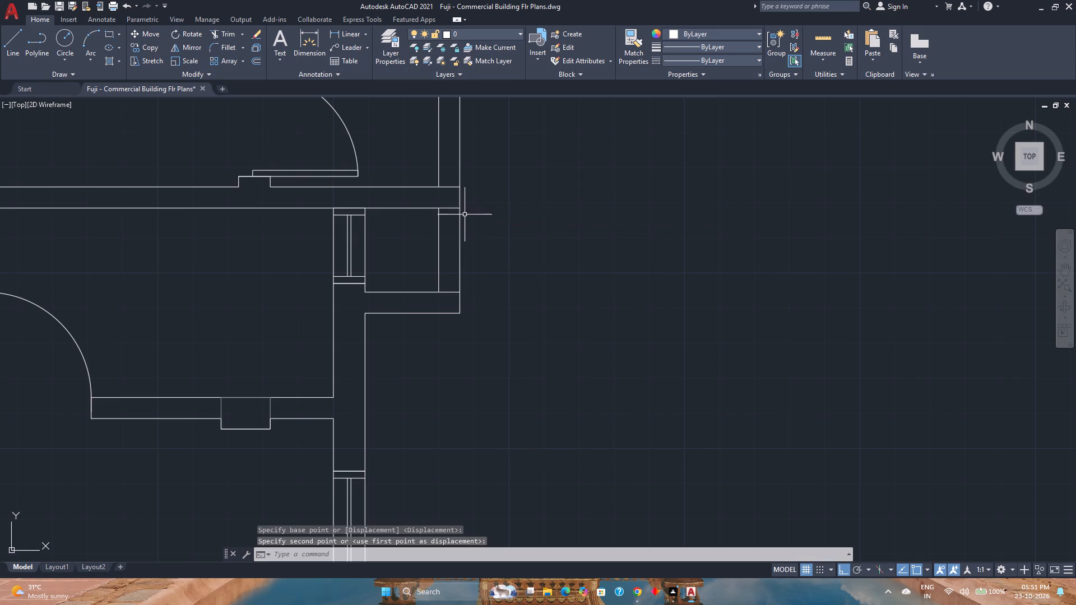
# Copy the two vertical closing lines to the matching recess on the south-east side, and save the drawing.
pyautogui.click(471, 241)
pyautogui.click(398, 245)
pyautogui.click(155, 45)
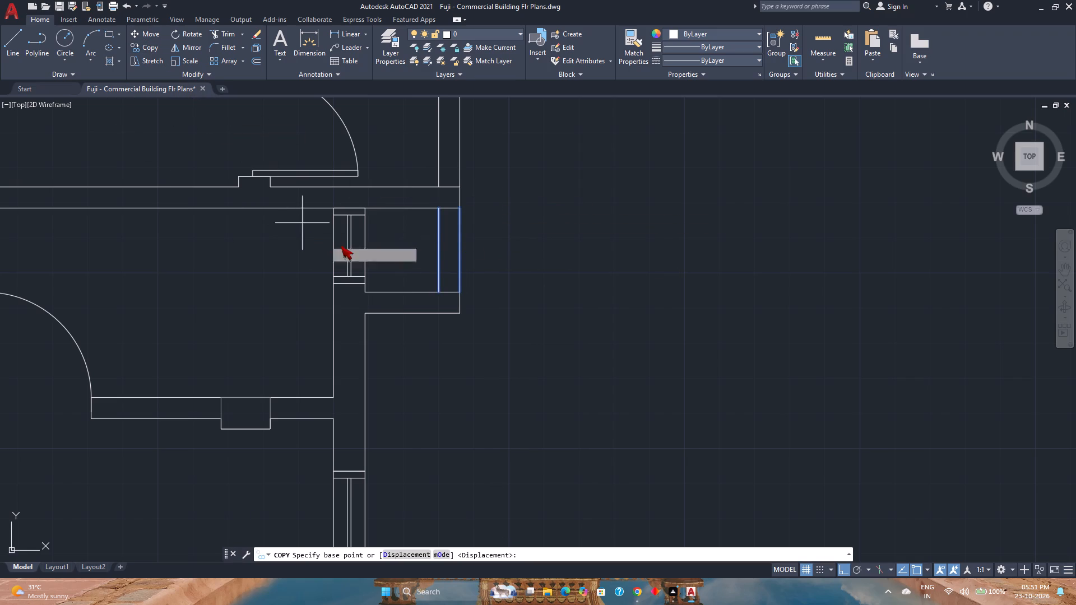
pyautogui.click(460, 211)
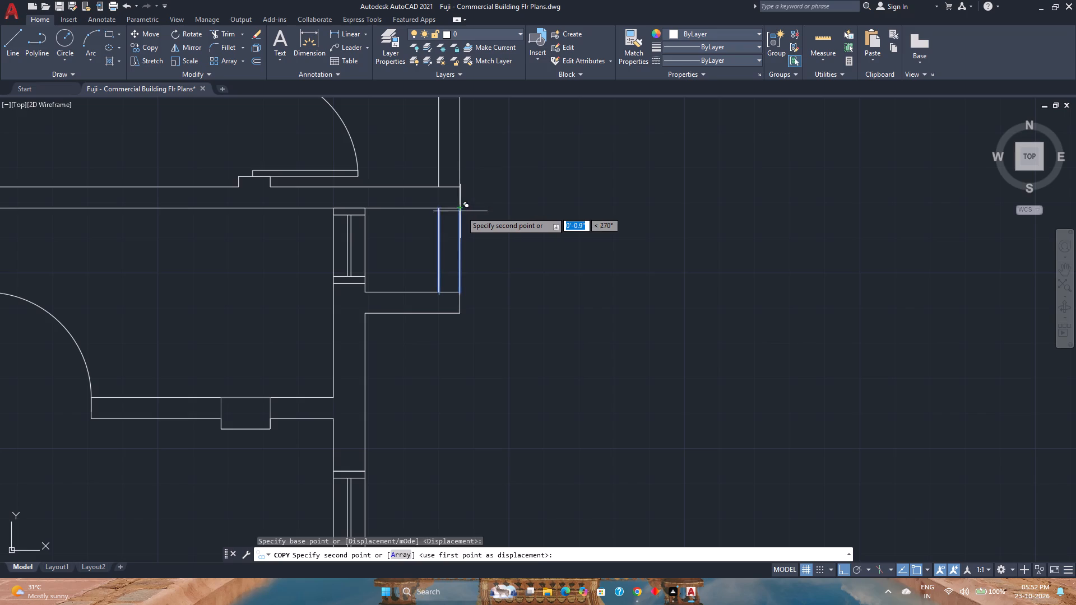
pyautogui.scroll(-6, 462, 211)
pyautogui.scroll(2, 454, 296)
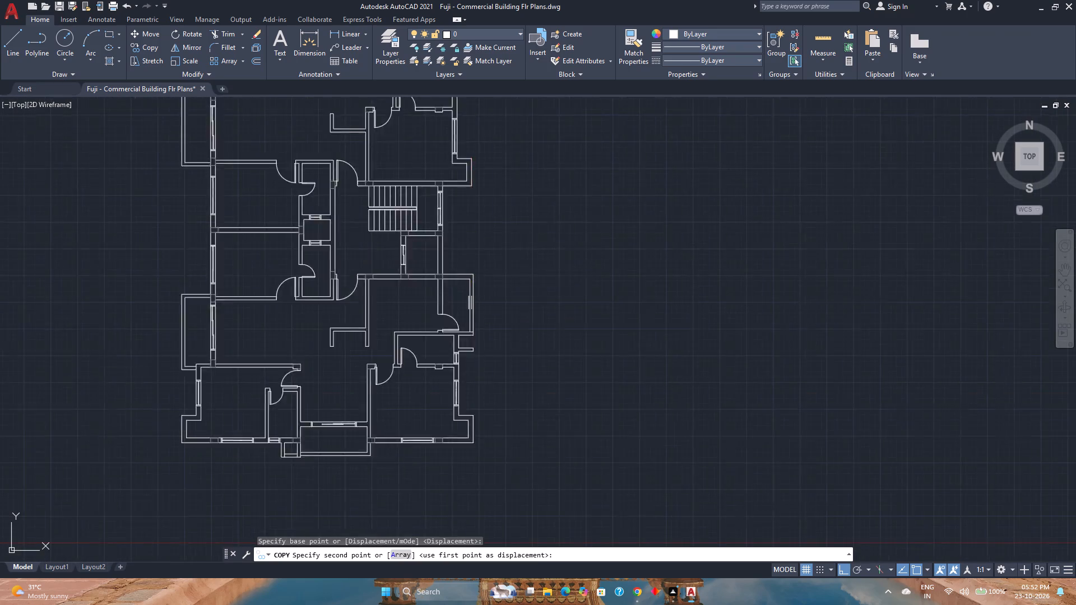
pyautogui.scroll(1, 454, 296)
pyautogui.scroll(1, 500, 383)
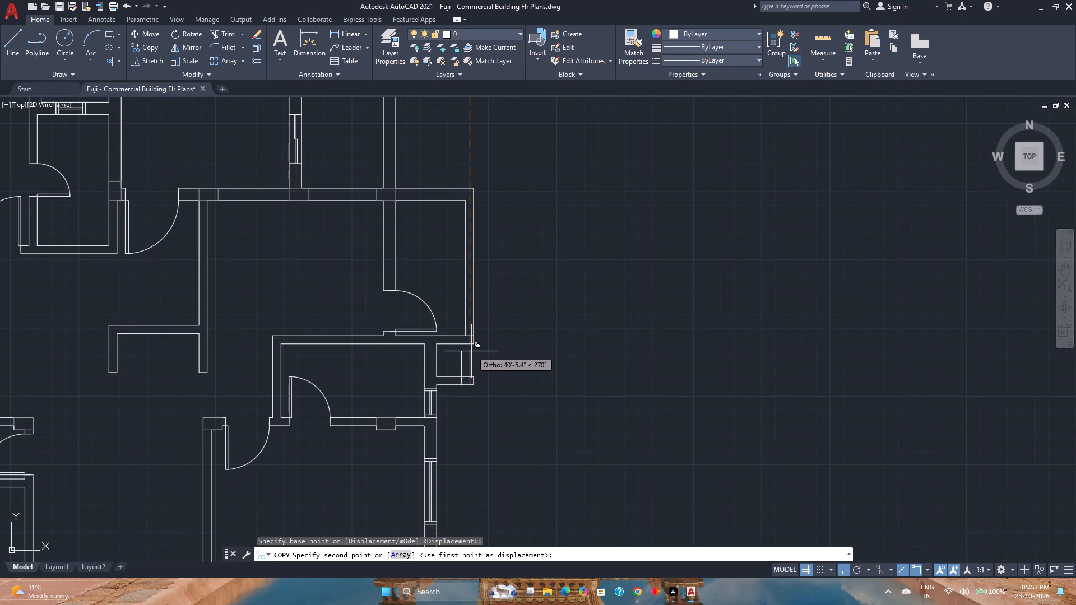
pyautogui.scroll(3, 471, 349)
pyautogui.click(475, 334)
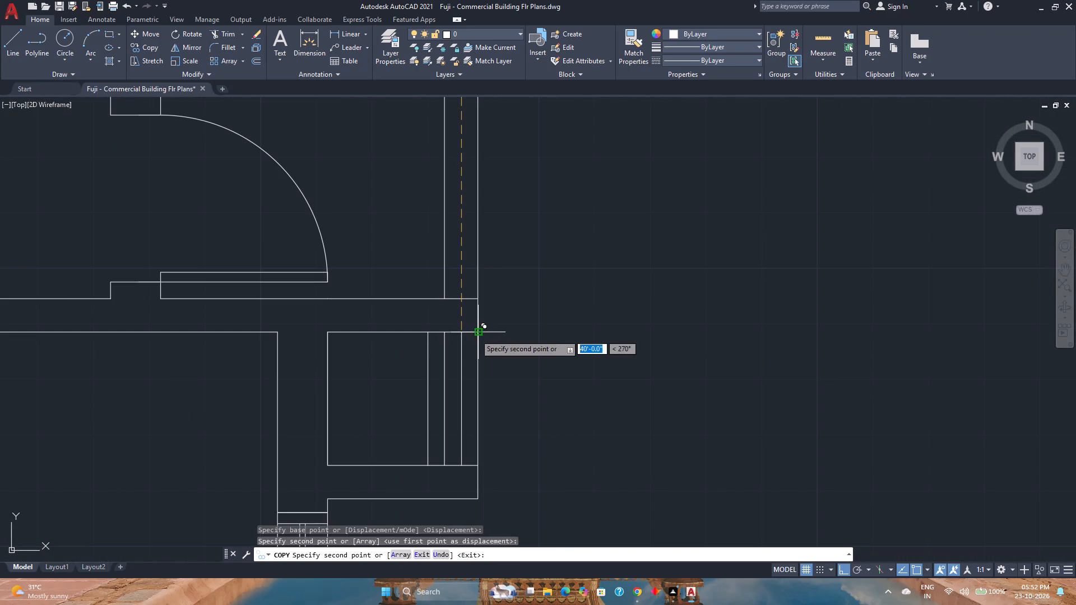
pyautogui.scroll(-2, 509, 318)
pyautogui.moveTo(509, 318); pyautogui.dragTo(469, 416, button='middle')
pyautogui.middleClick(469, 417)
pyautogui.press('Escape')
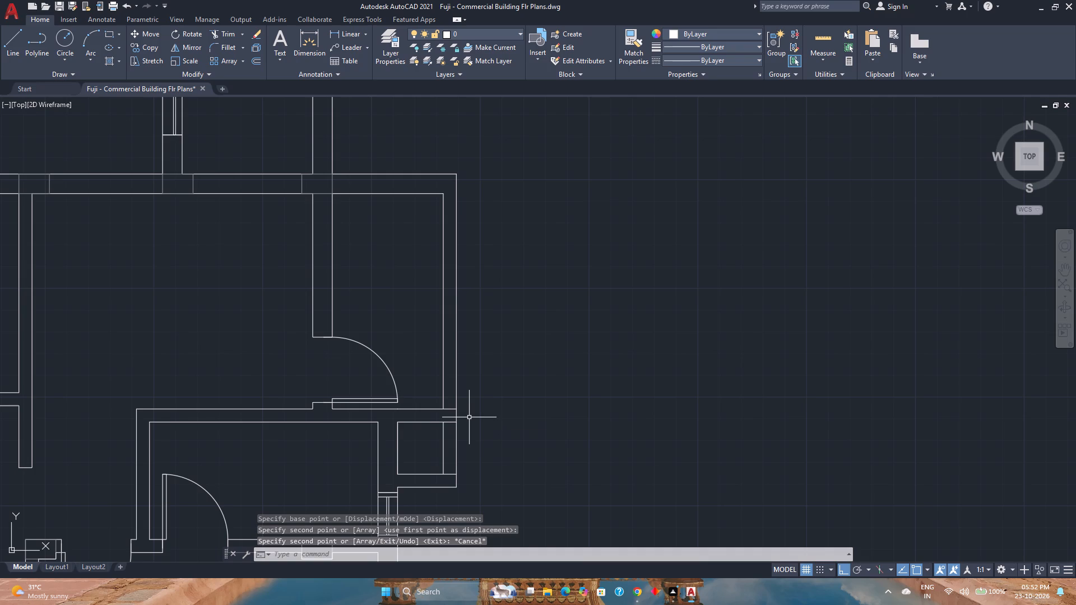
pyautogui.hotkey('ctrl', 's')
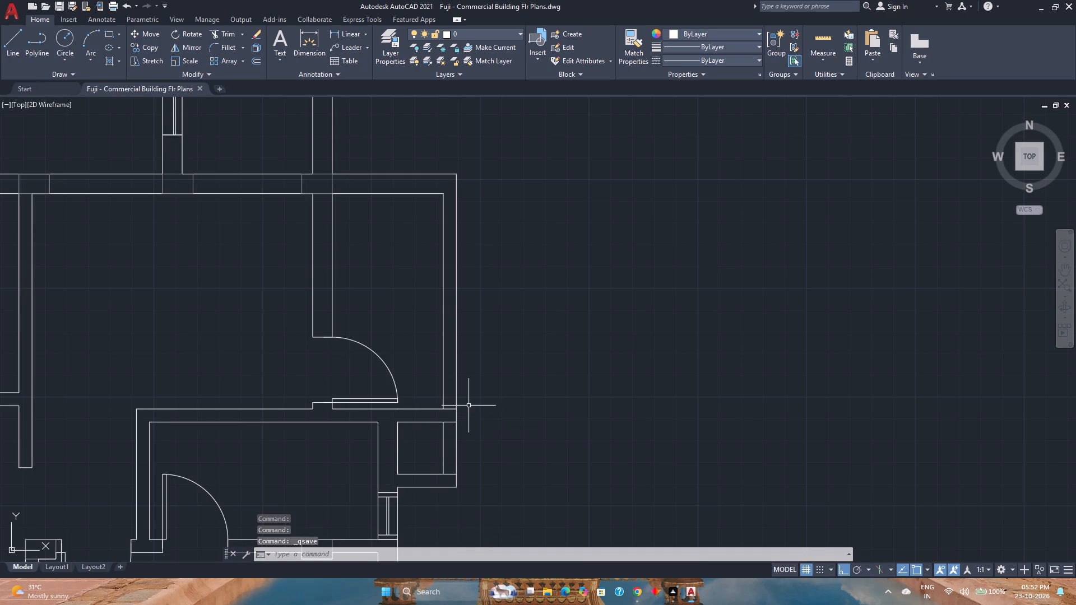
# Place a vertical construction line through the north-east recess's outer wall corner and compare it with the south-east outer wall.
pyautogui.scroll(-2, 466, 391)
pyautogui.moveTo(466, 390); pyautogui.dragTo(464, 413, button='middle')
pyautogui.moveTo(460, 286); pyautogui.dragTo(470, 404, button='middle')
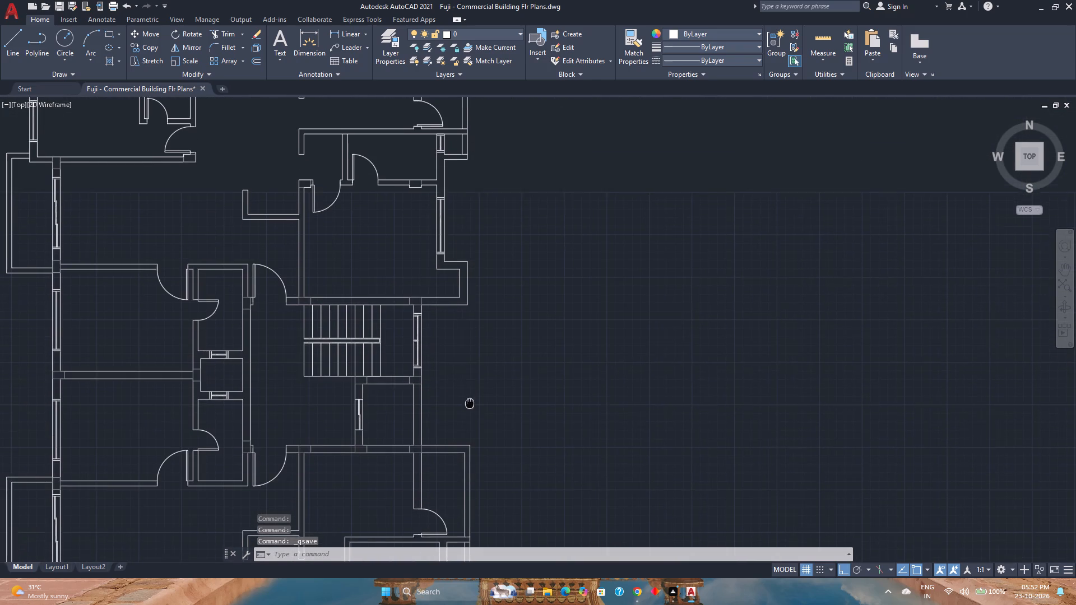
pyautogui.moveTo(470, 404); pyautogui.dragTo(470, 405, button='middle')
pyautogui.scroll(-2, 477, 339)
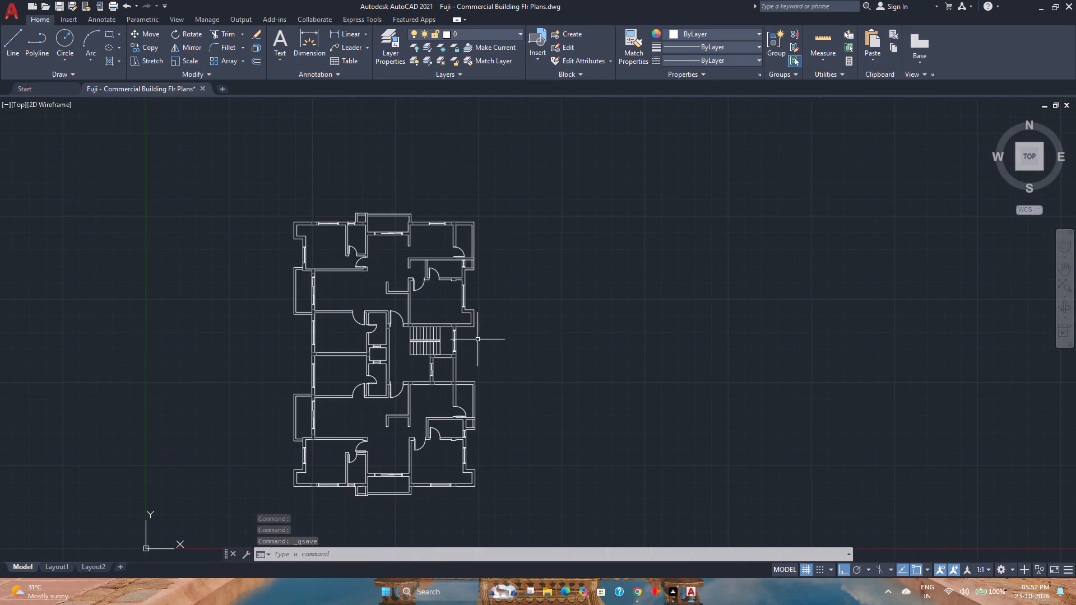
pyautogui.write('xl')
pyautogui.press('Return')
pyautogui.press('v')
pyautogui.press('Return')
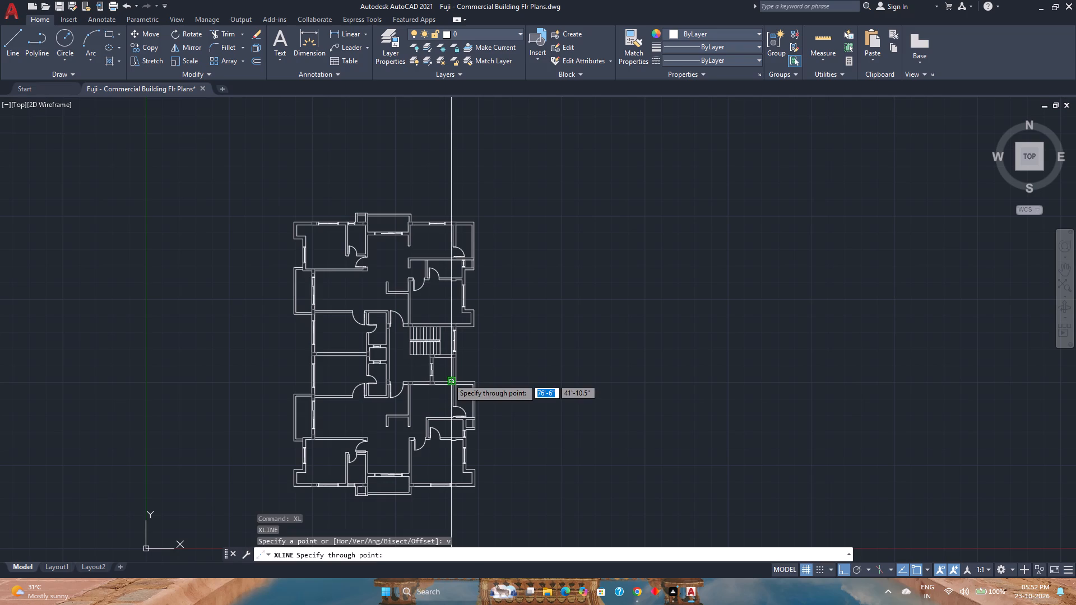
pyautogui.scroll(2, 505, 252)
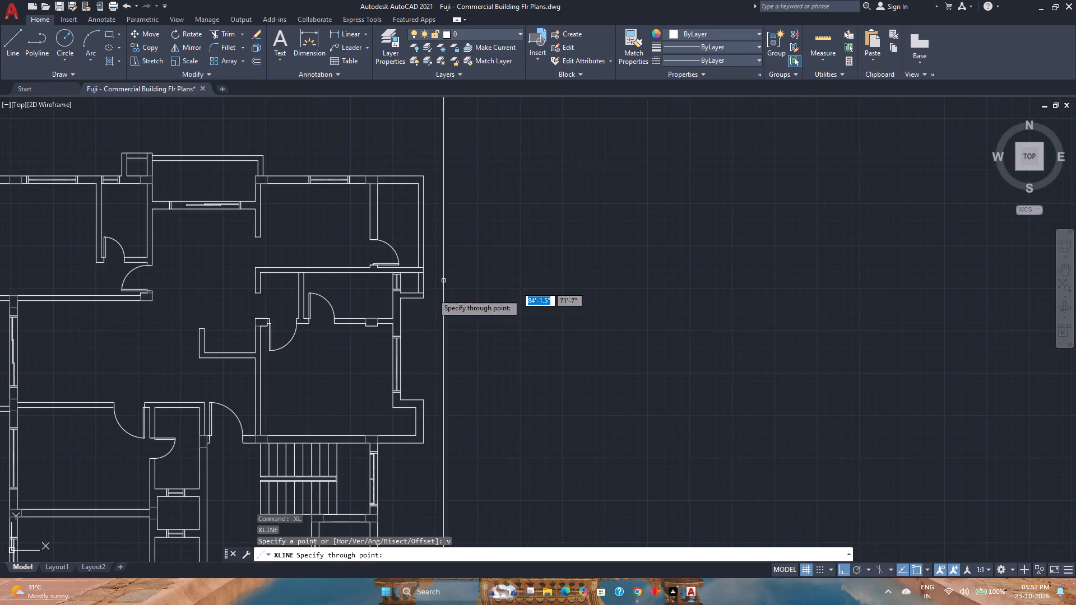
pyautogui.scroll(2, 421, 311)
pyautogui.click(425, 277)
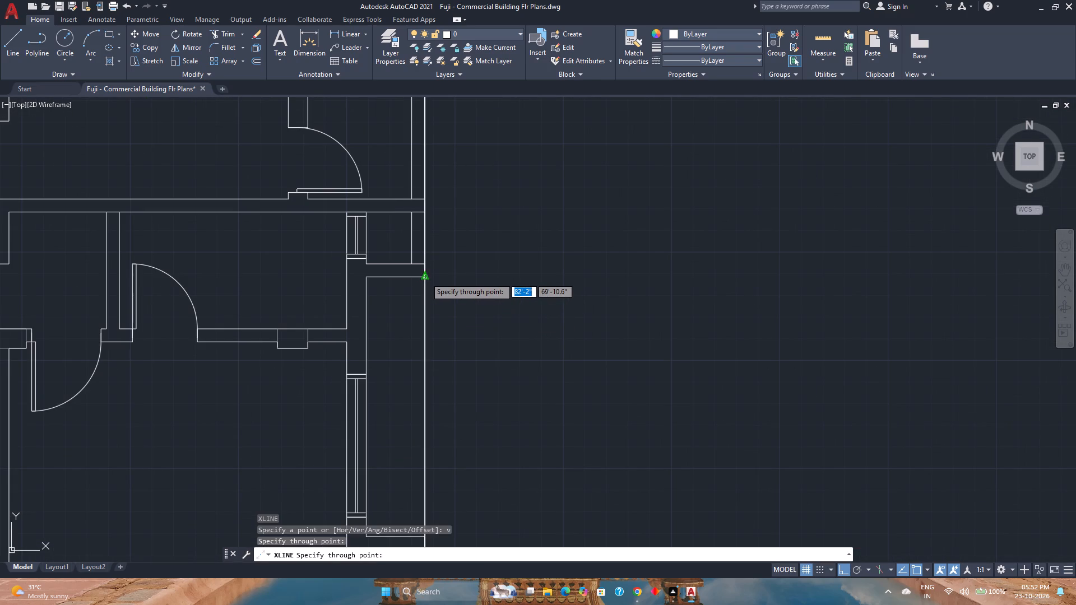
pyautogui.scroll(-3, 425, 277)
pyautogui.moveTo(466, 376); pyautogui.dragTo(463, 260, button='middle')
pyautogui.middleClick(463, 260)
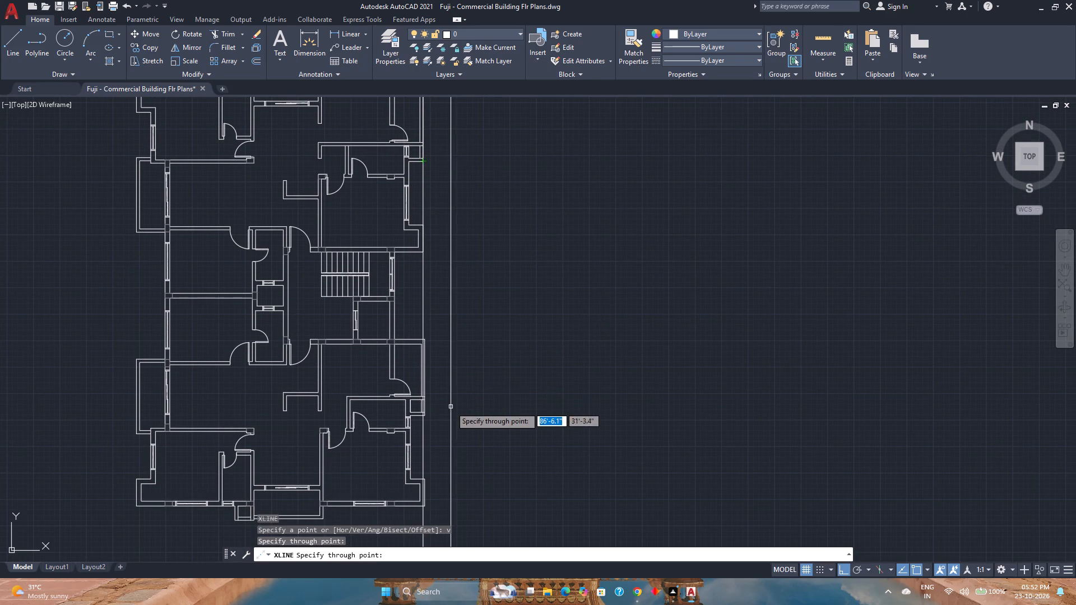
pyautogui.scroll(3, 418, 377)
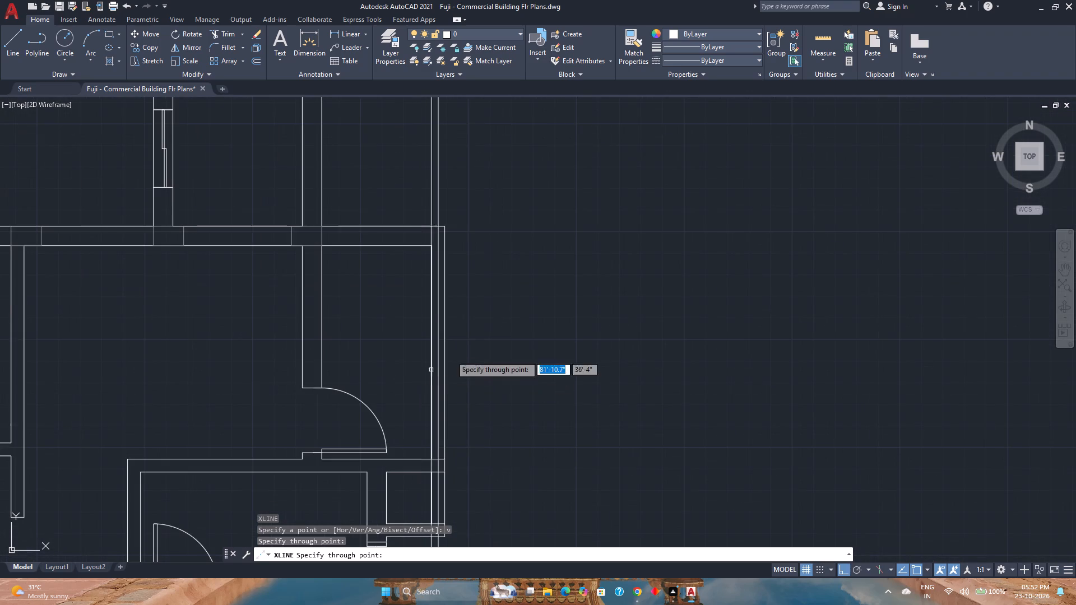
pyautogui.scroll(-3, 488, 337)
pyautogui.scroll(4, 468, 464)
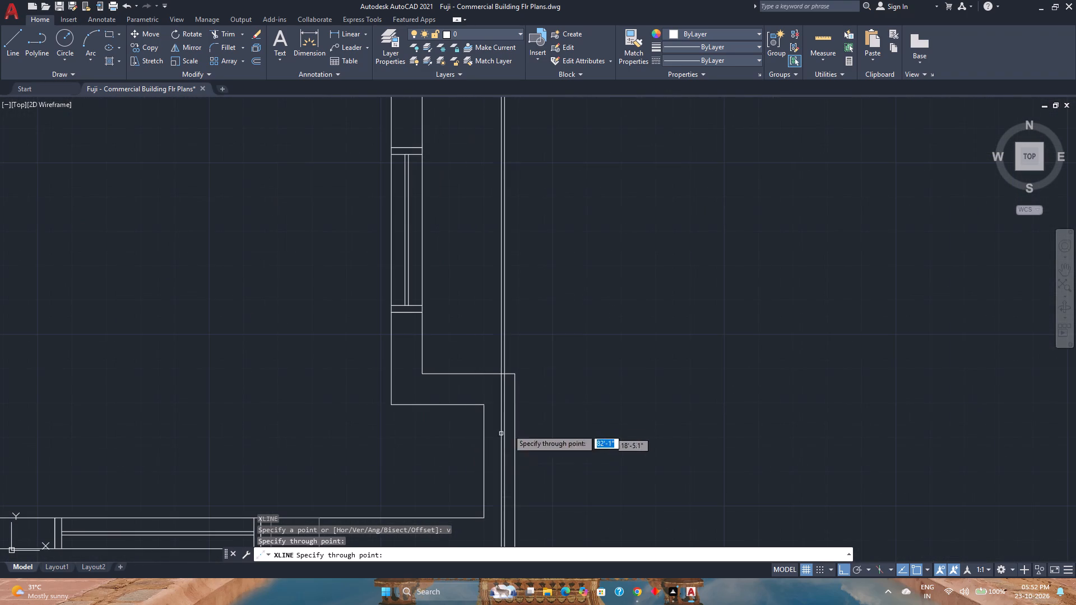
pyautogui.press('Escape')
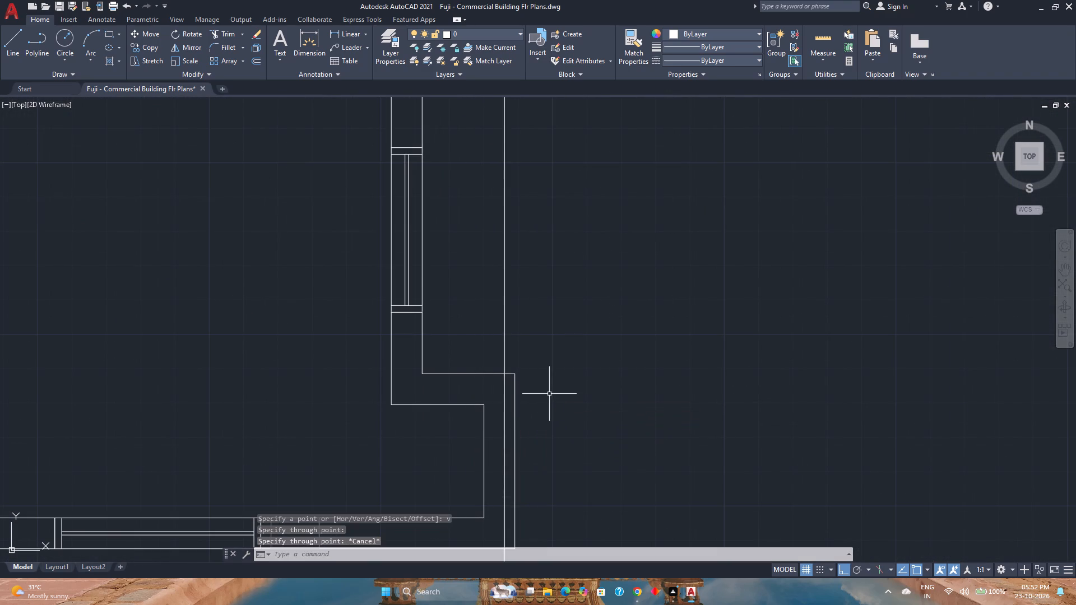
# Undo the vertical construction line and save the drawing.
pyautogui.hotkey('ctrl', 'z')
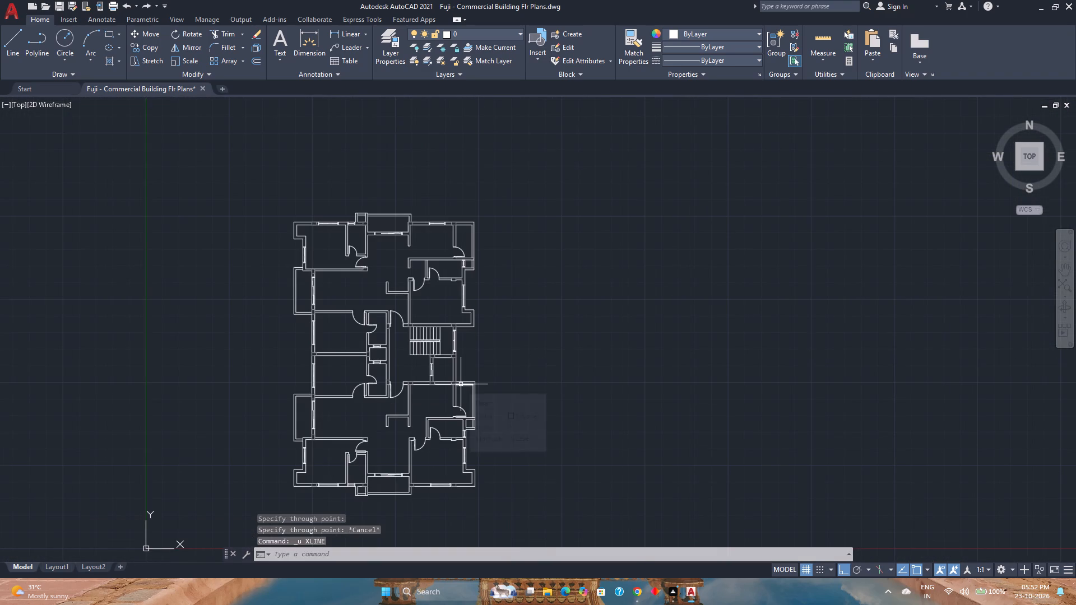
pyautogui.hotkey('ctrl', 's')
# Move the paired closing lines of the south-east, south, north and north-east recesses to the Dotted Lines layer.
pyautogui.scroll(1, 482, 428)
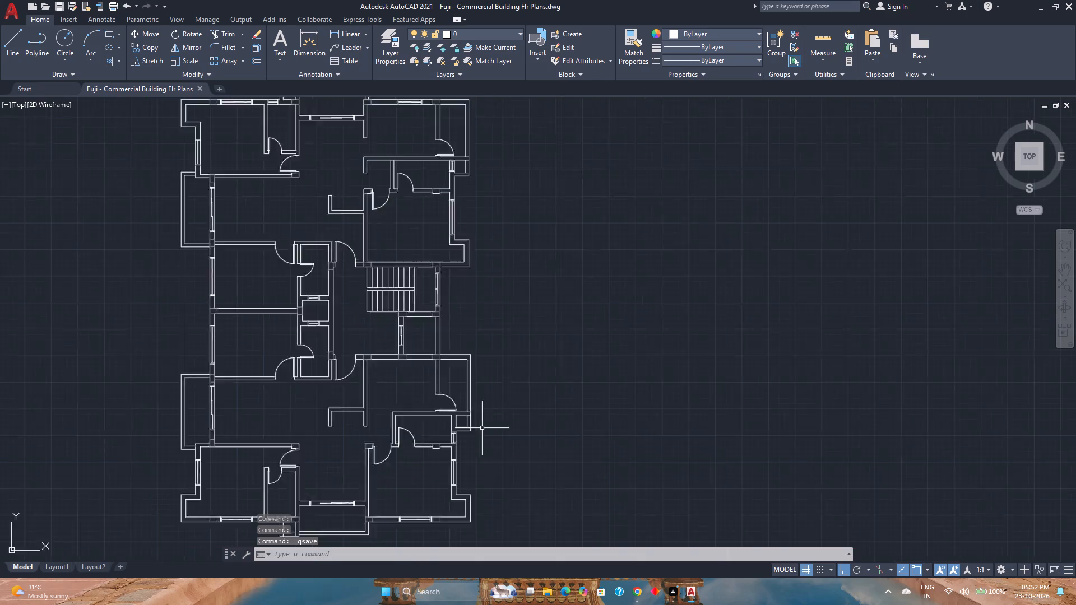
pyautogui.scroll(2, 482, 428)
pyautogui.click(483, 418)
pyautogui.click(442, 410)
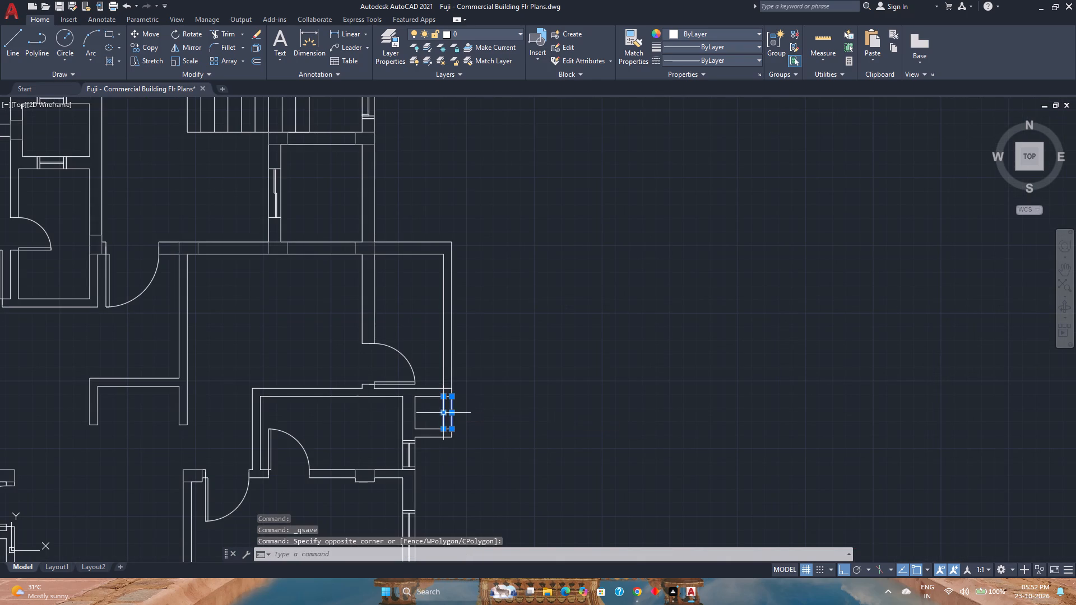
pyautogui.scroll(-1, 484, 320)
pyautogui.moveTo(484, 320); pyautogui.dragTo(493, 323, button='middle')
pyautogui.moveTo(512, 290); pyautogui.dragTo(532, 256, button='middle')
pyautogui.moveTo(537, 245); pyautogui.dragTo(540, 240, button='middle')
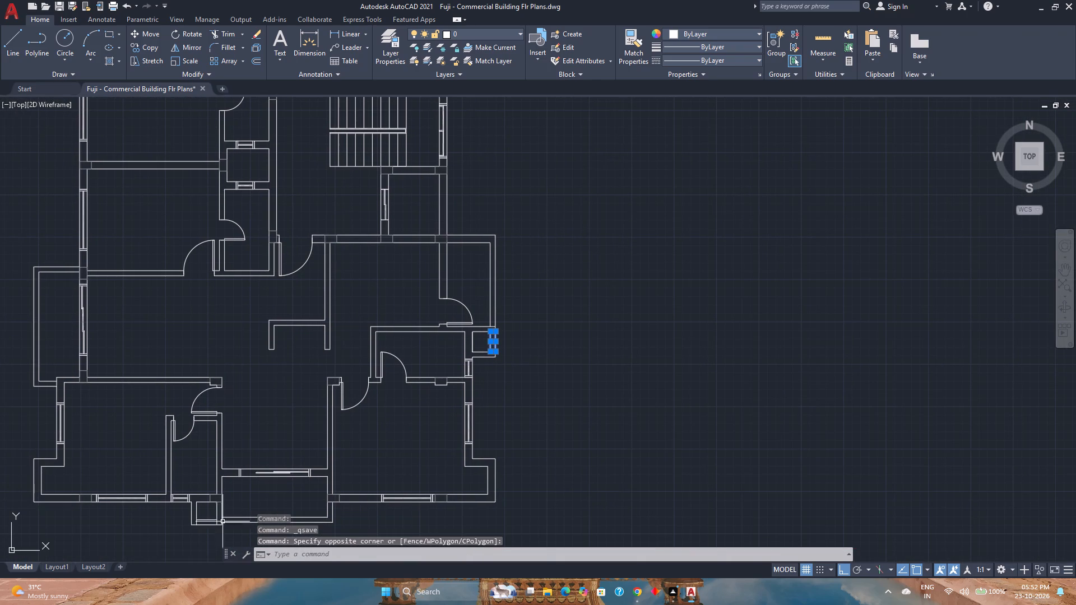
pyautogui.click(214, 532)
pyautogui.click(206, 514)
pyautogui.scroll(-2, 296, 336)
pyautogui.moveTo(296, 336); pyautogui.dragTo(293, 380, button='middle')
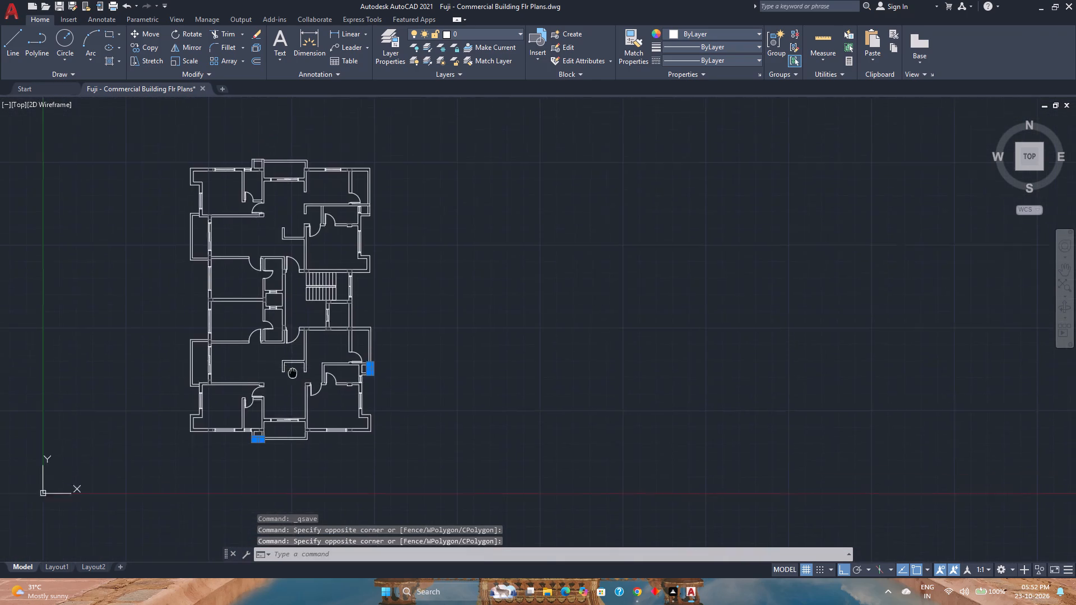
pyautogui.moveTo(293, 380); pyautogui.dragTo(294, 483, button='middle')
pyautogui.scroll(2, 352, 279)
pyautogui.scroll(3, 77, 280)
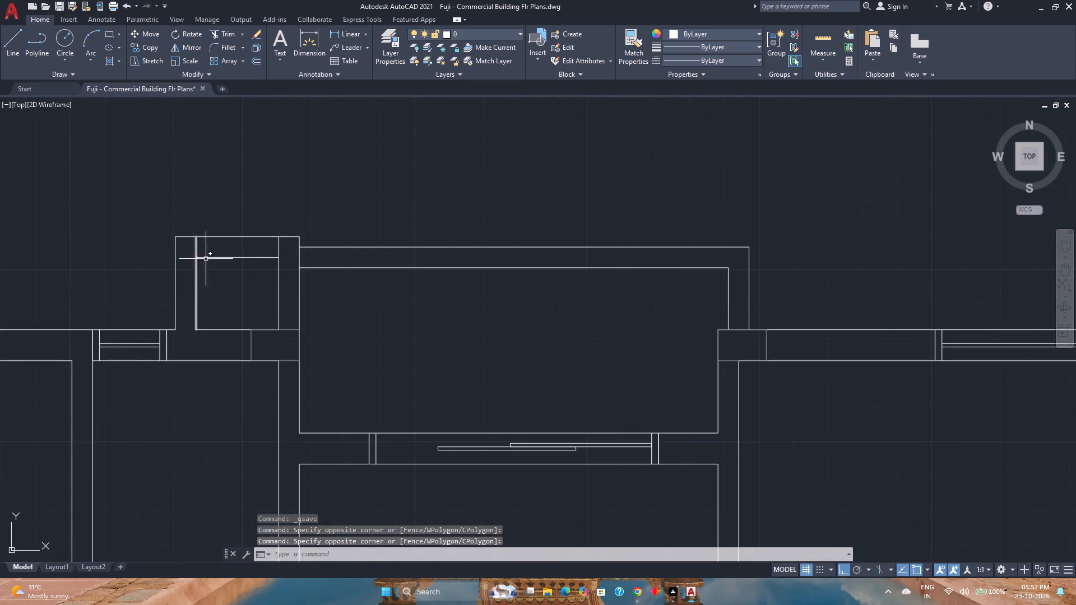
pyautogui.click(232, 271)
pyautogui.click(218, 217)
pyautogui.scroll(-3, 218, 217)
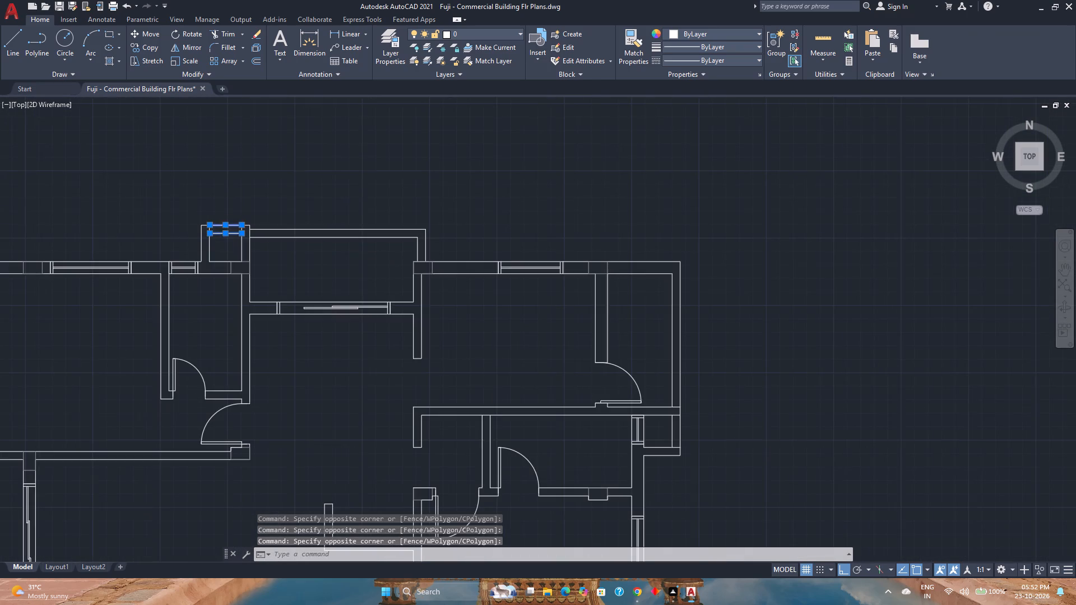
pyautogui.scroll(-2, 218, 217)
pyautogui.scroll(2, 331, 264)
pyautogui.click(331, 280)
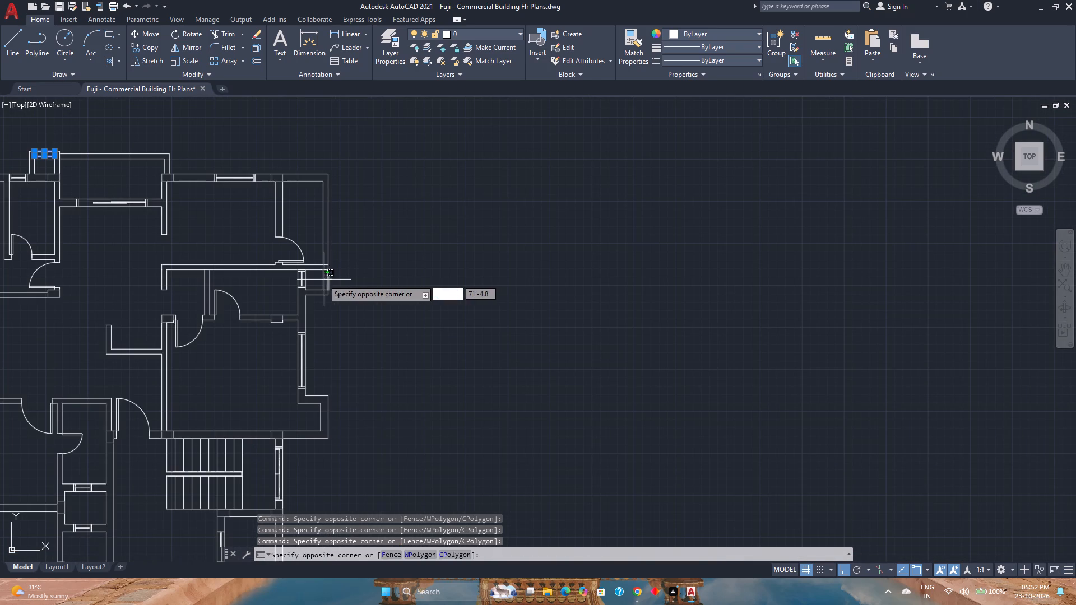
pyautogui.click(319, 280)
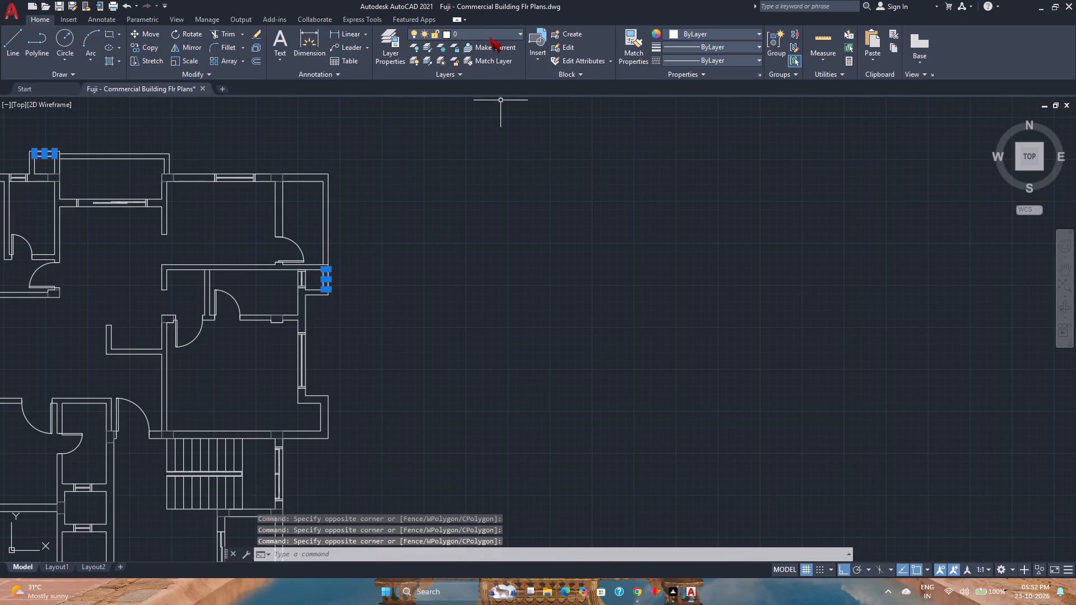
pyautogui.click(492, 35)
pyautogui.click(479, 89)
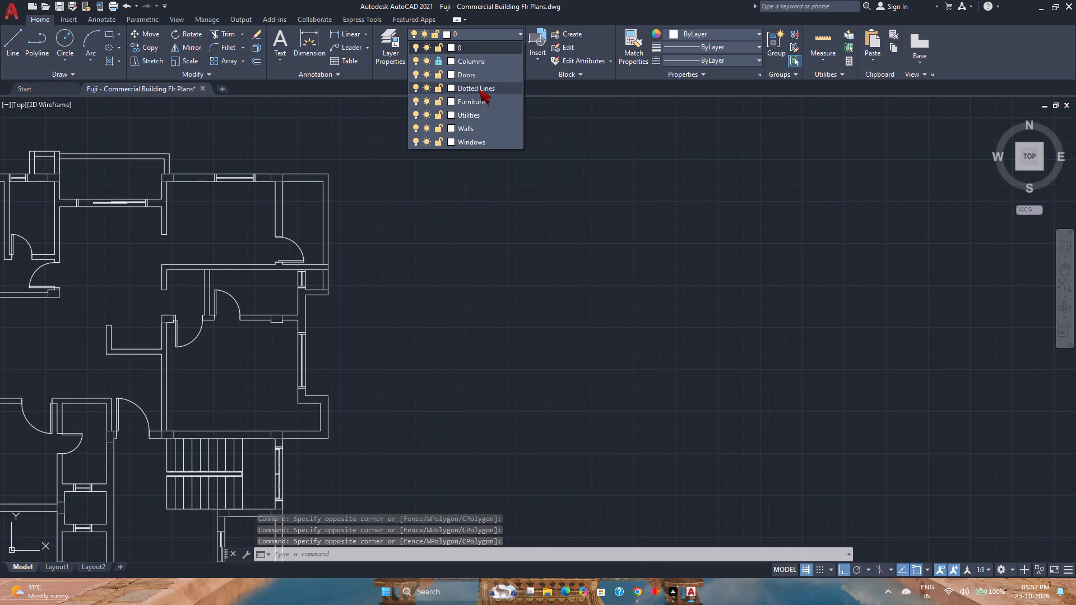
# Load the ISO dash space linetype ACAD_ISO03W100 for use on the Dotted Lines layer.
pyautogui.click(388, 53)
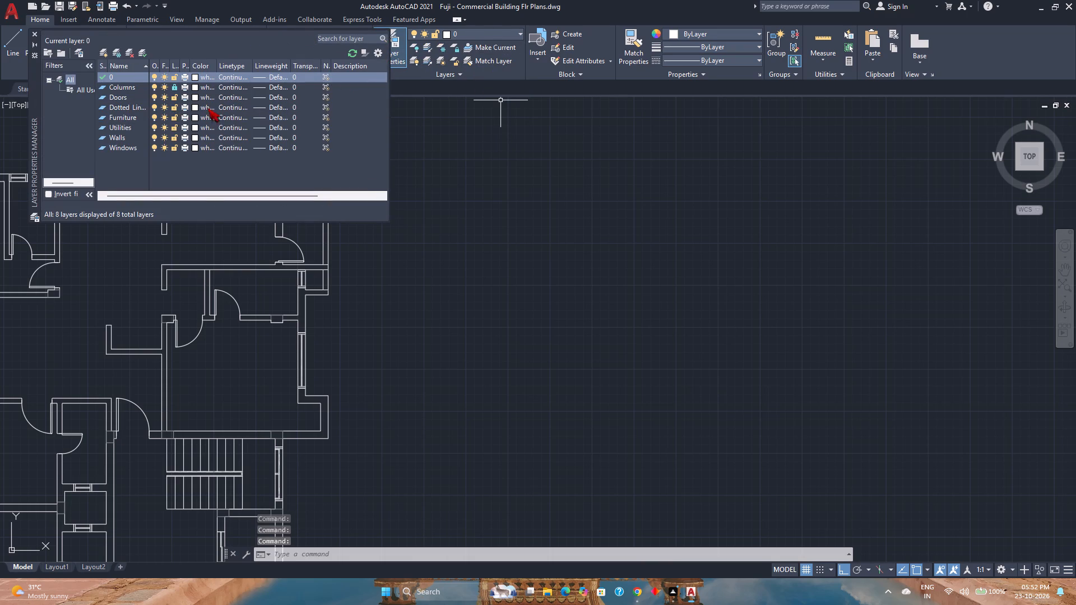
pyautogui.click(260, 105)
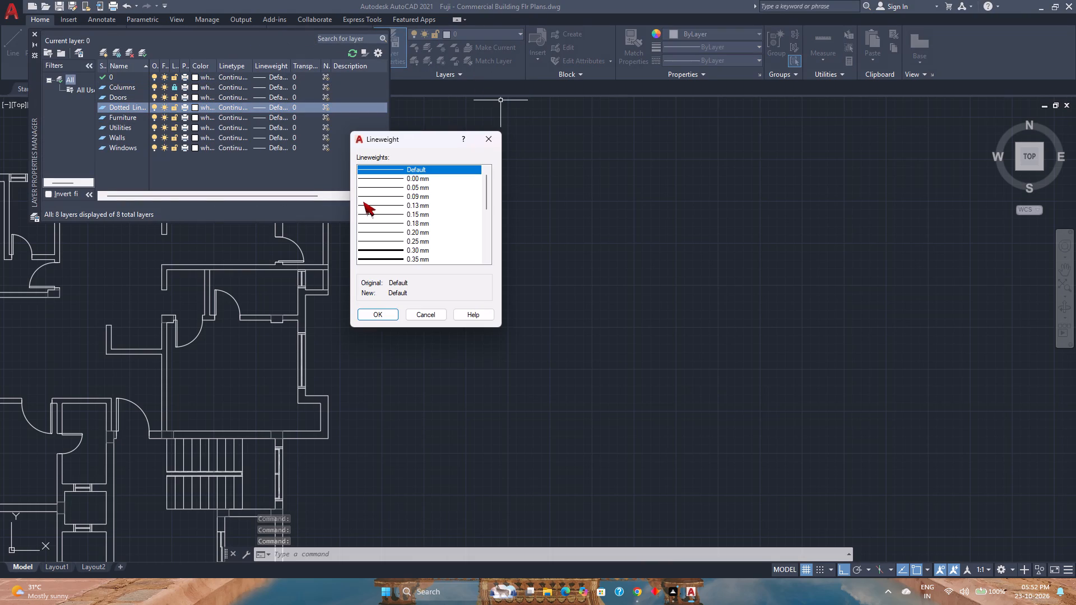
pyautogui.click(237, 109)
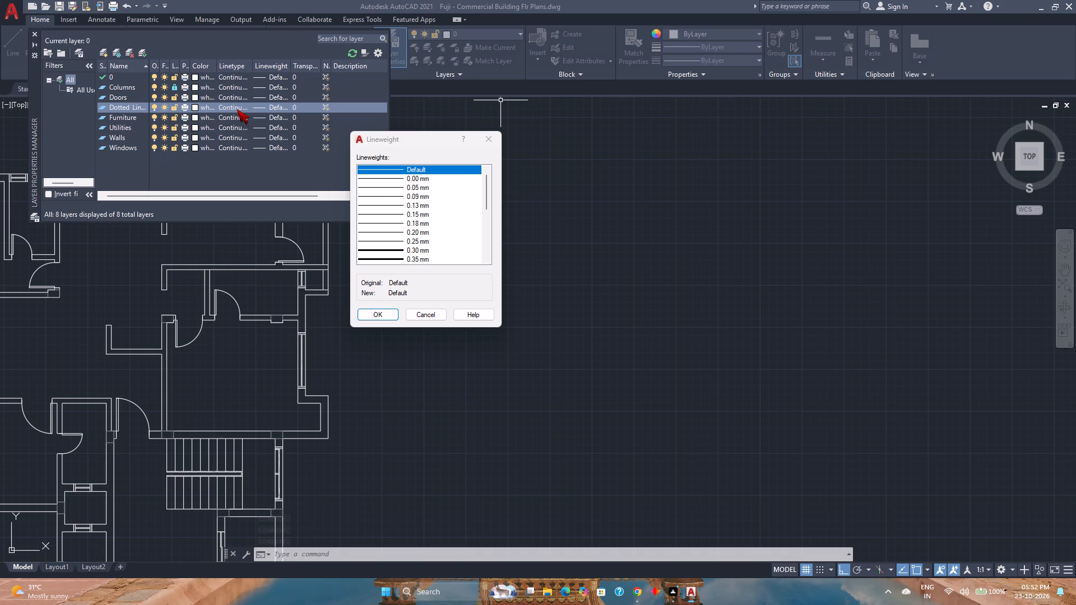
pyautogui.click(386, 313)
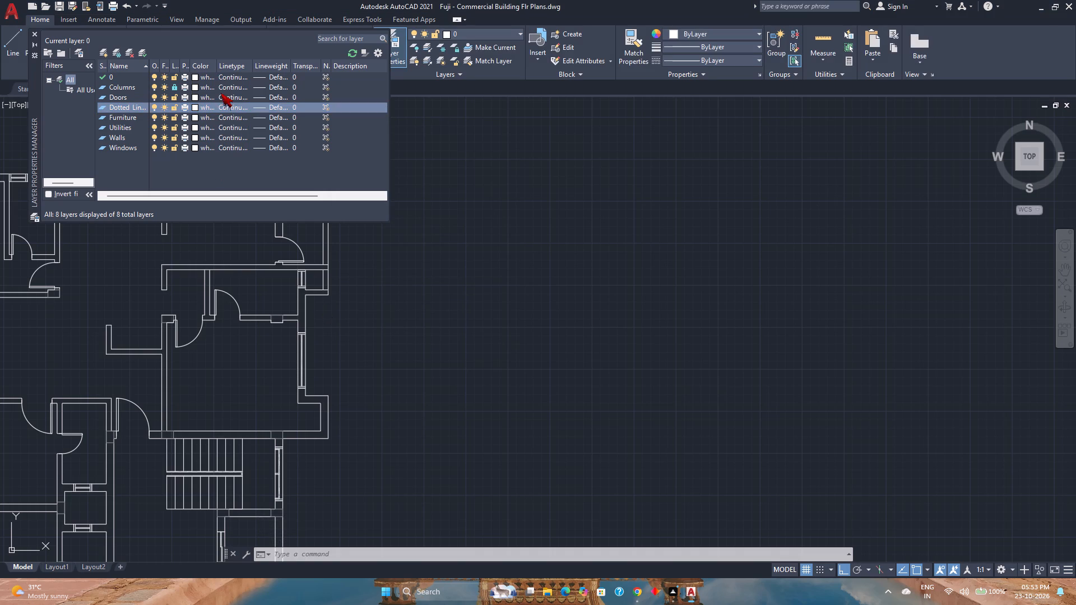
pyautogui.click(219, 108)
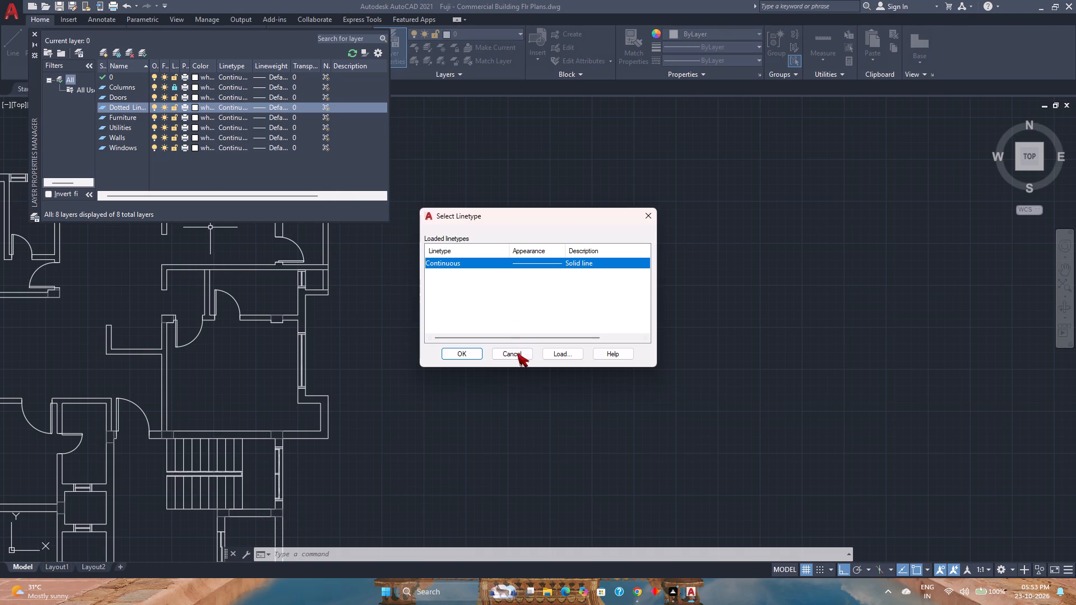
pyautogui.click(563, 351)
pyautogui.click(481, 229)
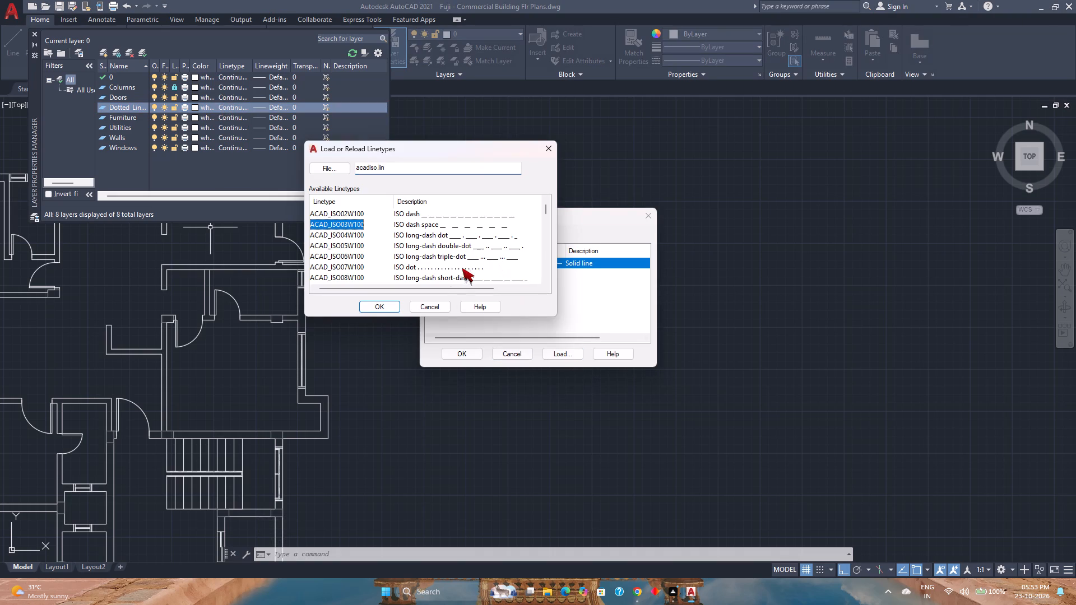
pyautogui.click(391, 309)
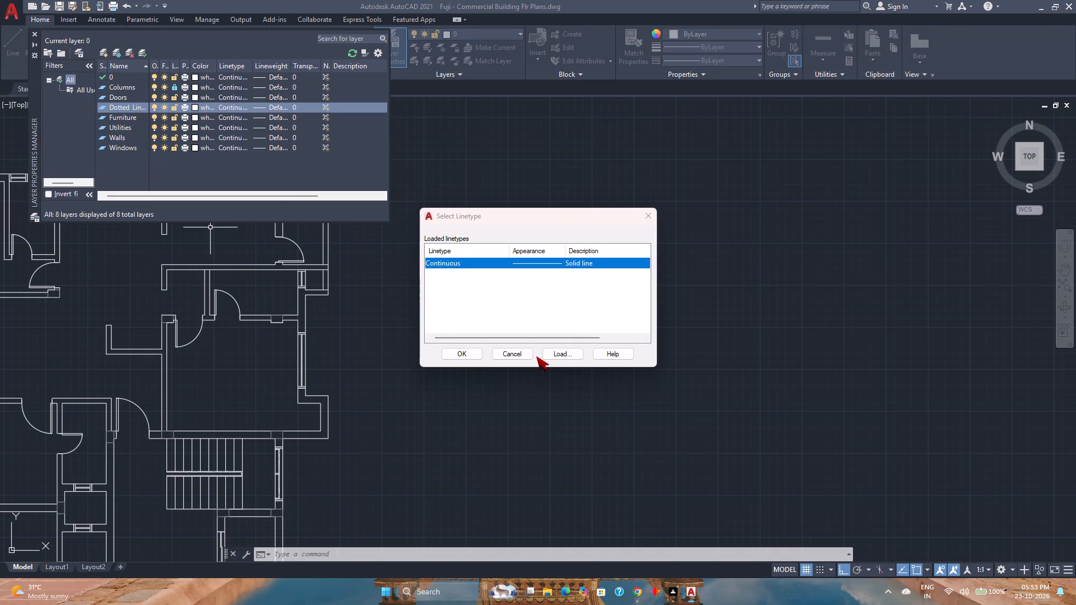
pyautogui.click(460, 355)
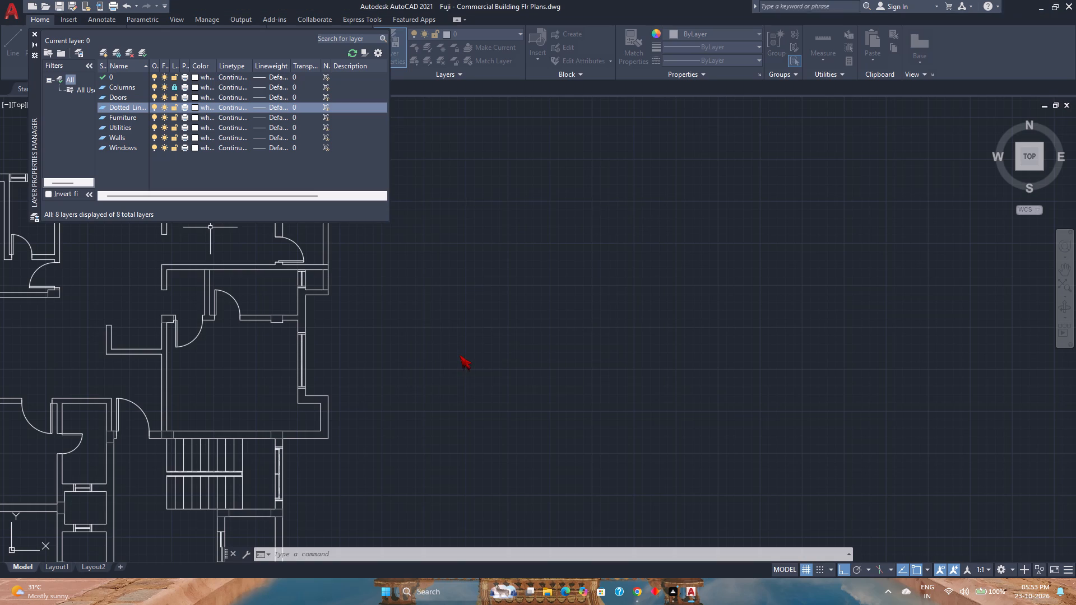
# Assign the ACAD_ISO03W100 linetype to the Dotted Lines layer and close the layer manager.
pyautogui.click(236, 111)
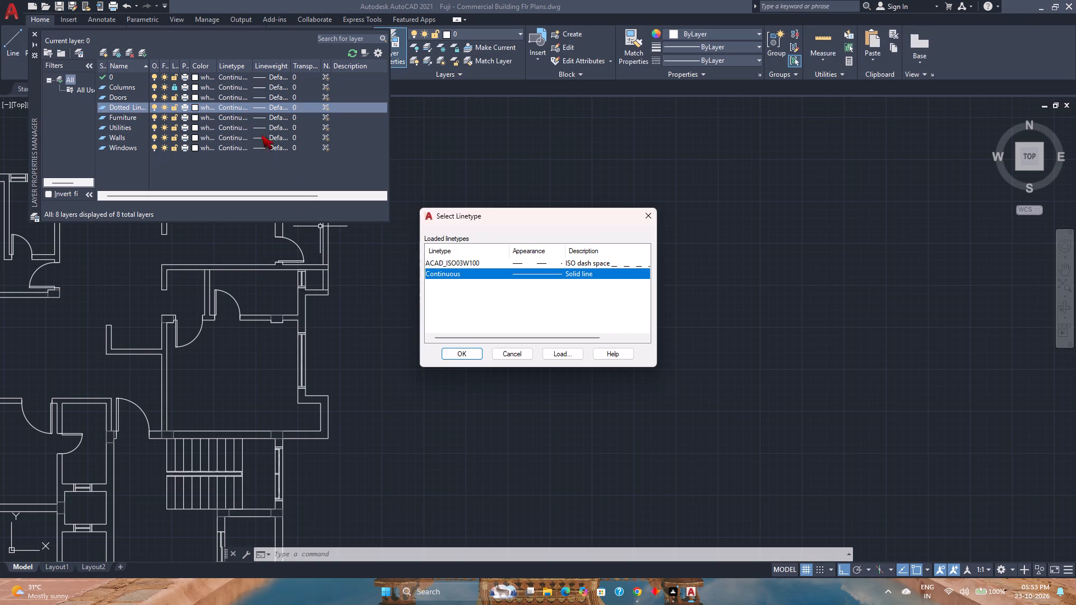
pyautogui.click(454, 263)
pyautogui.click(471, 352)
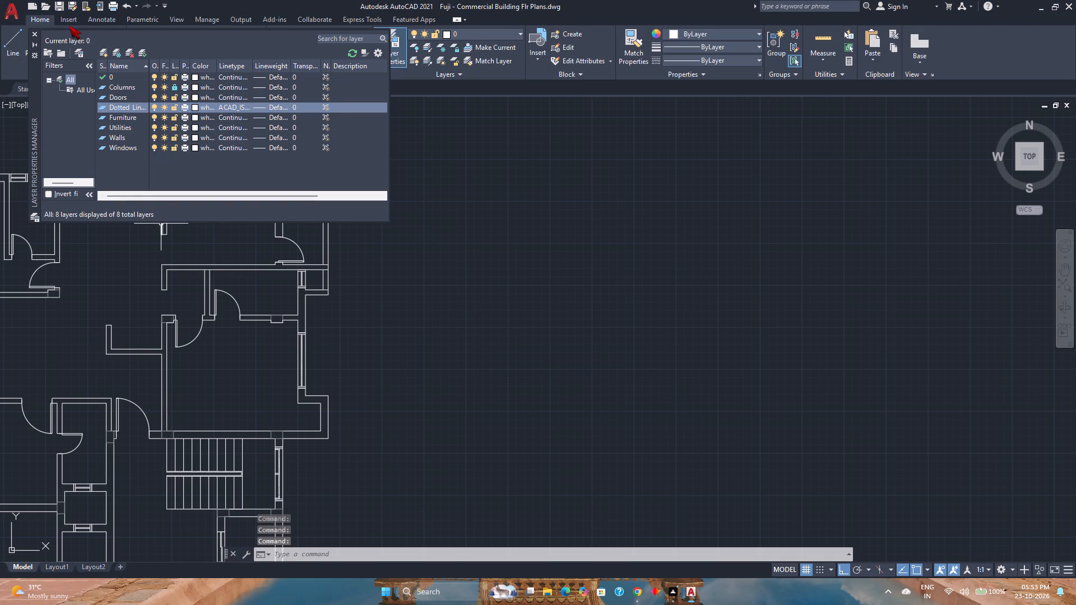
pyautogui.click(35, 34)
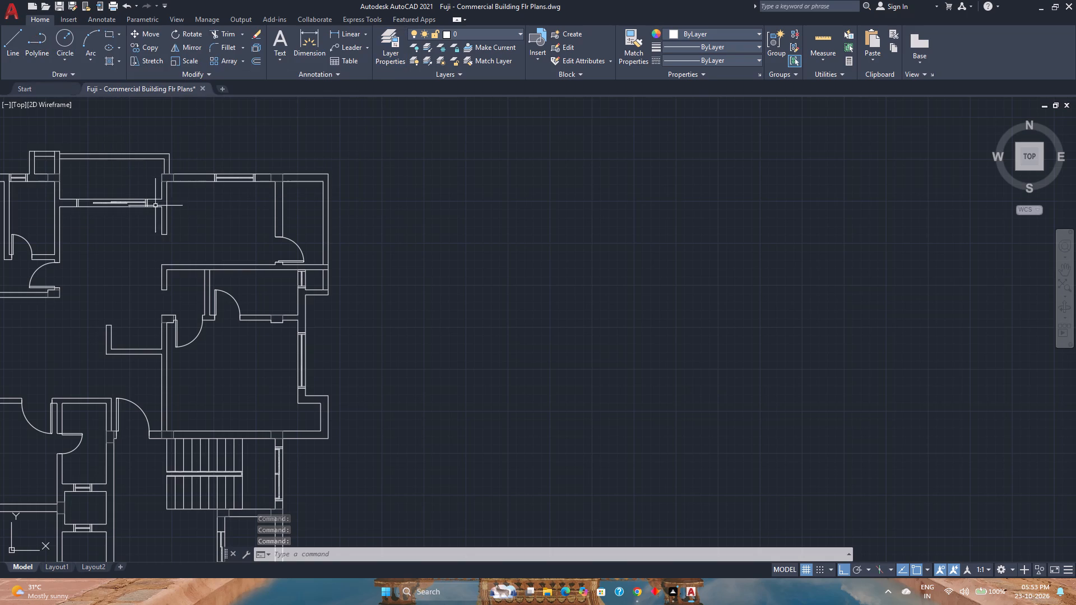
# Select all similar lines on the Dotted Lines layer and set their linetype scale to 0.2.
pyautogui.scroll(2, 322, 285)
pyautogui.click(326, 282)
pyautogui.rightClick(326, 282)
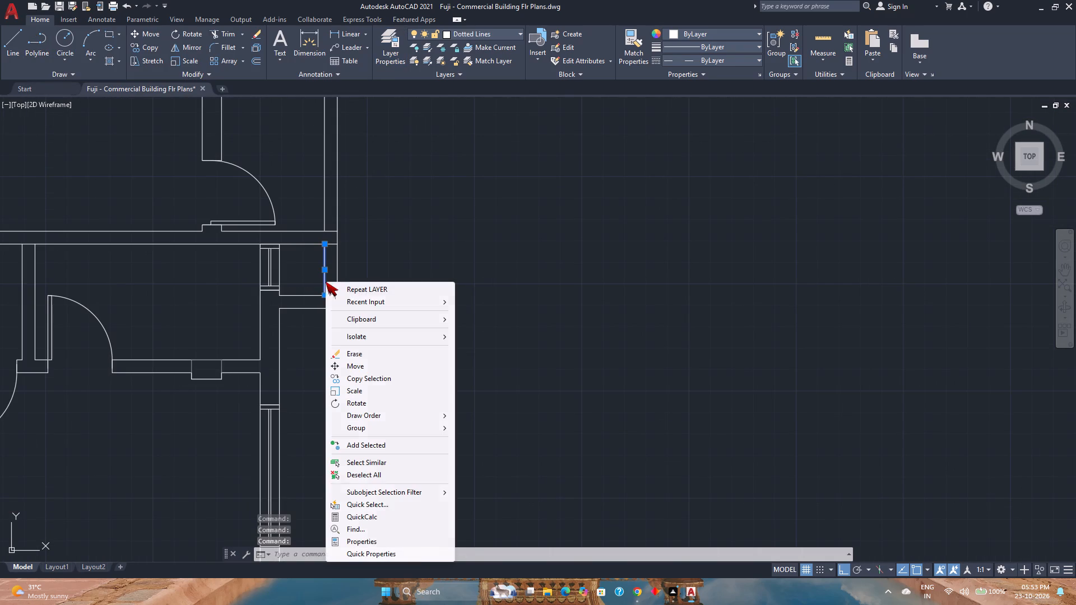
pyautogui.click(387, 460)
pyautogui.scroll(-4, 433, 385)
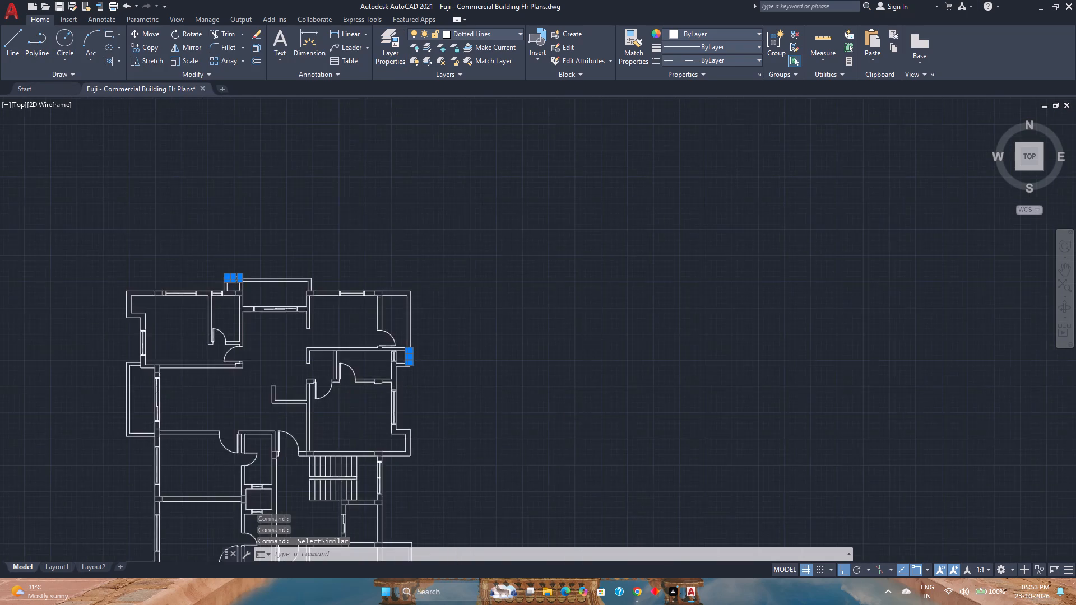
pyautogui.hotkey('ctrl', '1')
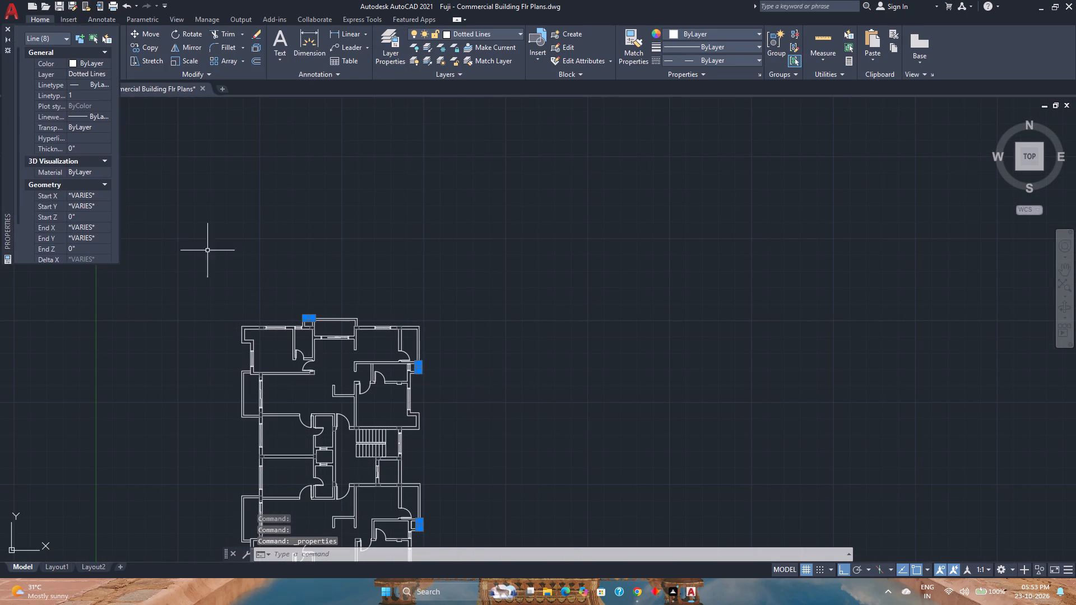
pyautogui.click(104, 95)
pyautogui.write('0.2')
pyautogui.press('Return')
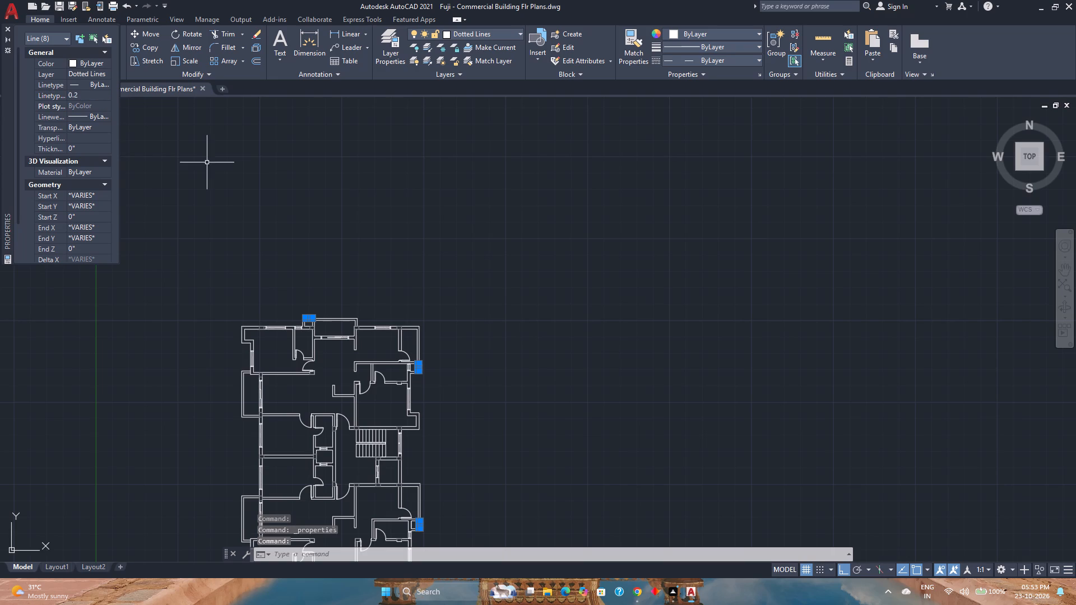
pyautogui.scroll(5, 403, 387)
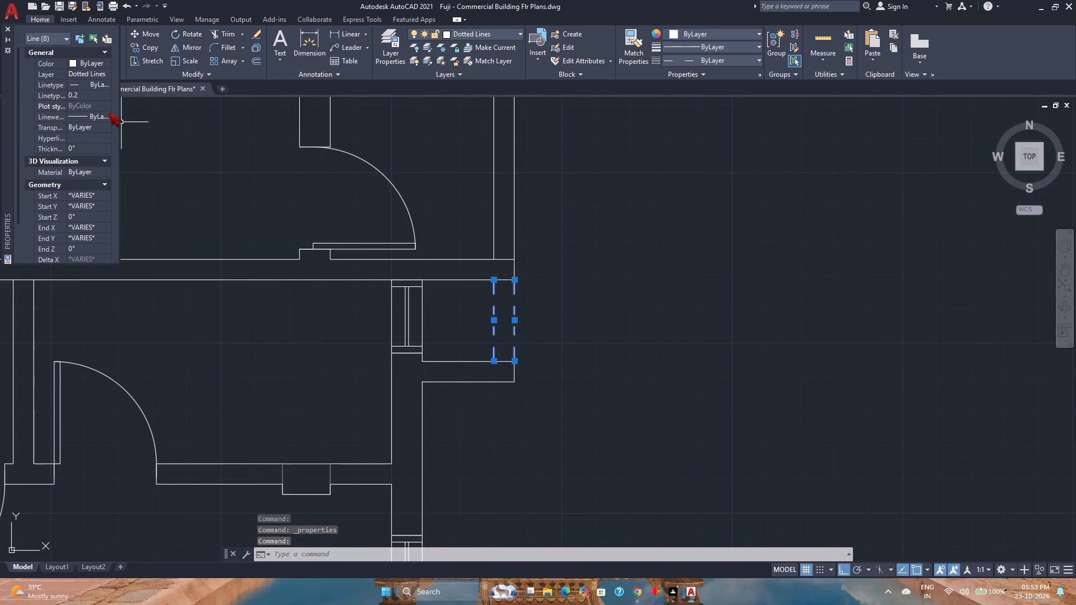
# Set the selected dotted lines' linetype scale to 0.1, clear the selection and save the drawing.
pyautogui.click(98, 99)
pyautogui.write('0.1')
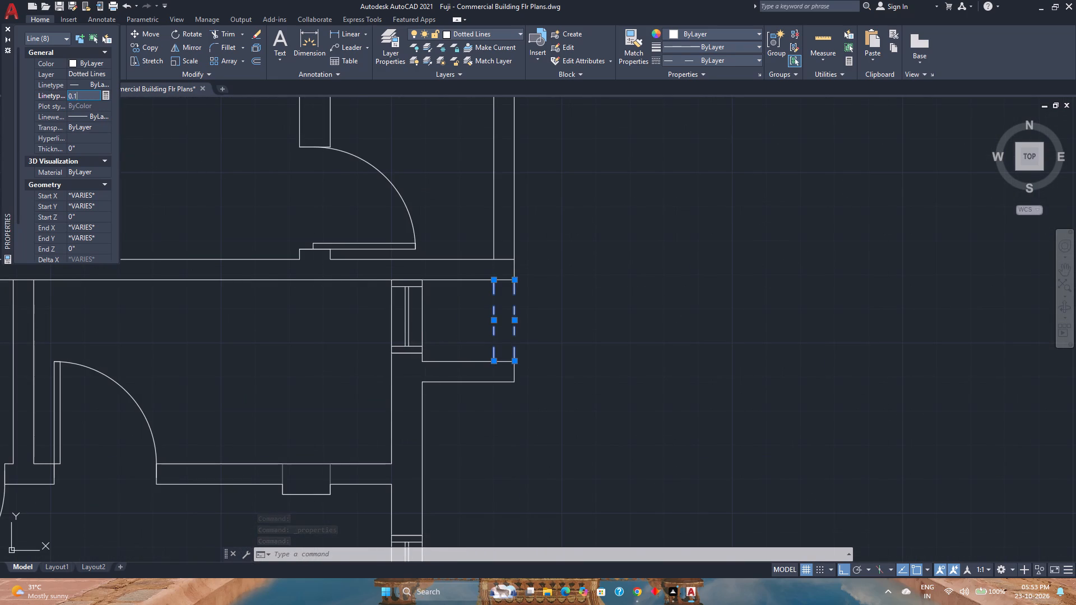
pyautogui.press('Return')
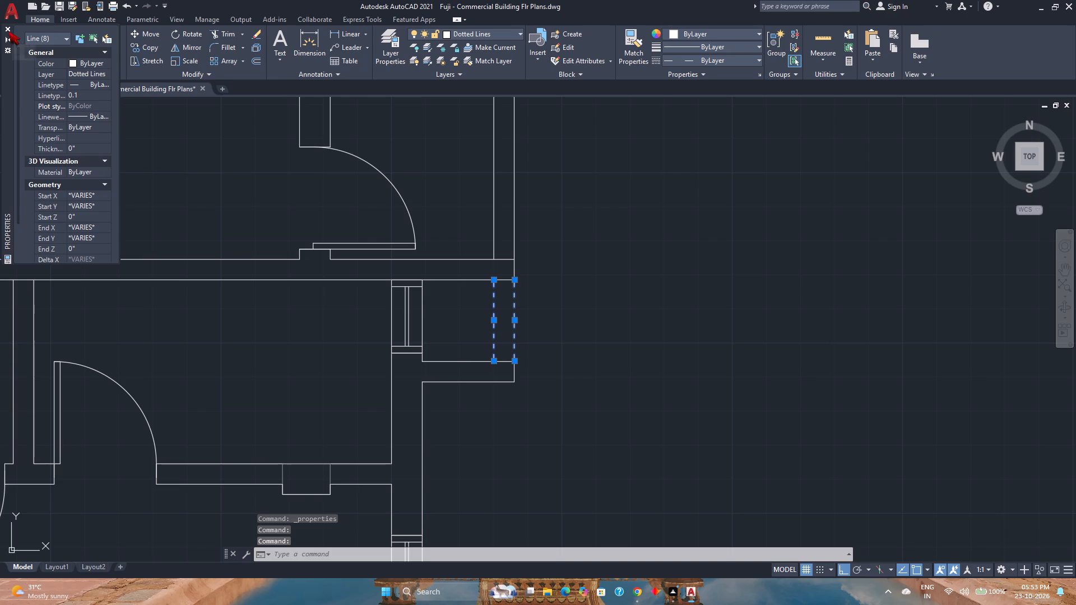
pyautogui.click(8, 31)
pyautogui.press('Escape')
pyautogui.scroll(-2, 526, 268)
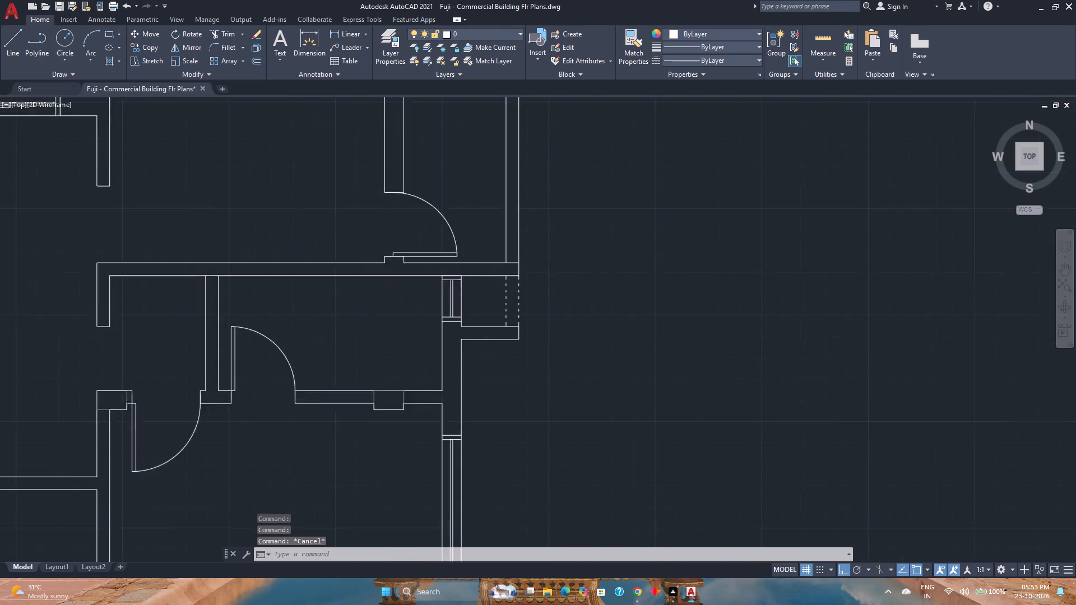
pyautogui.scroll(-2, 526, 268)
pyautogui.moveTo(544, 283); pyautogui.dragTo(560, 331, button='middle')
pyautogui.middleClick(560, 331)
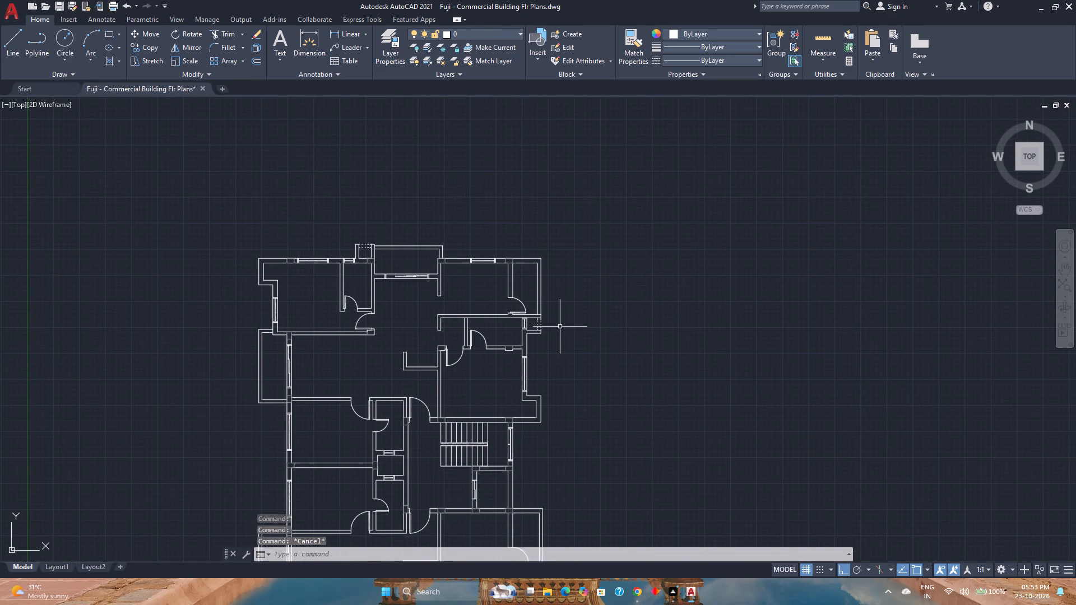
pyautogui.hotkey('ctrl', 's')
pyautogui.moveTo(563, 373); pyautogui.dragTo(551, 311, button='middle')
pyautogui.middleClick(551, 311)
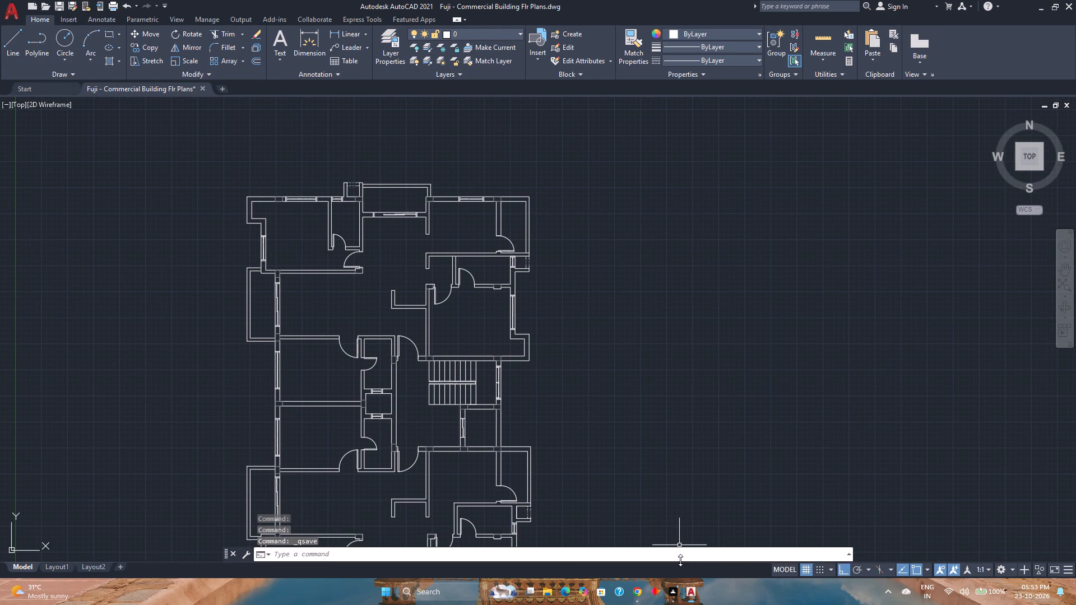
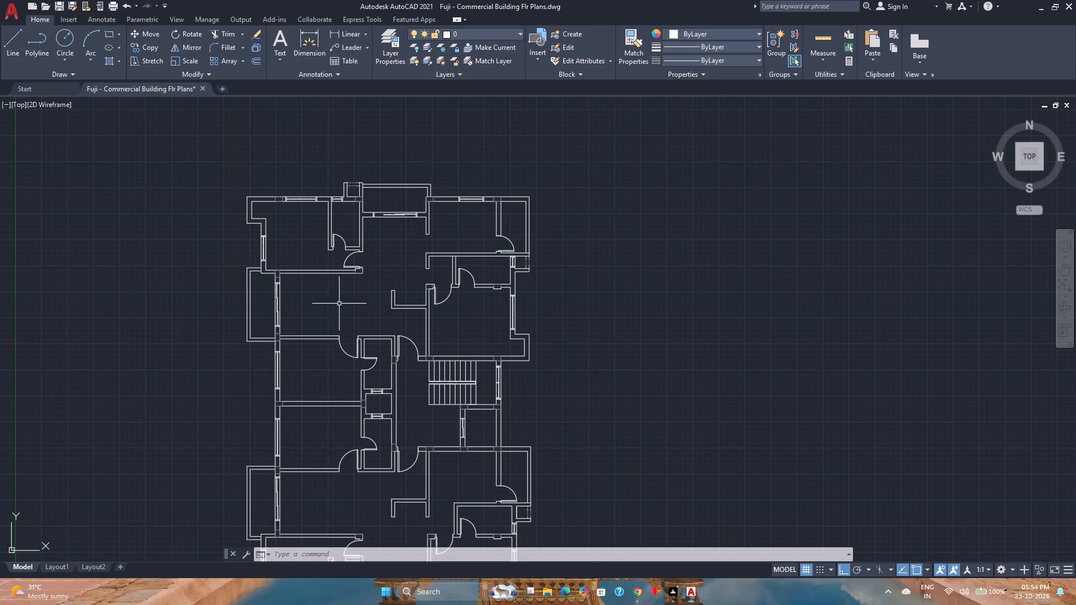
# Draw a vertical line from the end of the upper-left bathroom's wall down to the bedroom's lower wall.
pyautogui.scroll(4, 336, 292)
pyautogui.moveTo(326, 250); pyautogui.dragTo(350, 338, button='middle')
pyautogui.middleClick(350, 338)
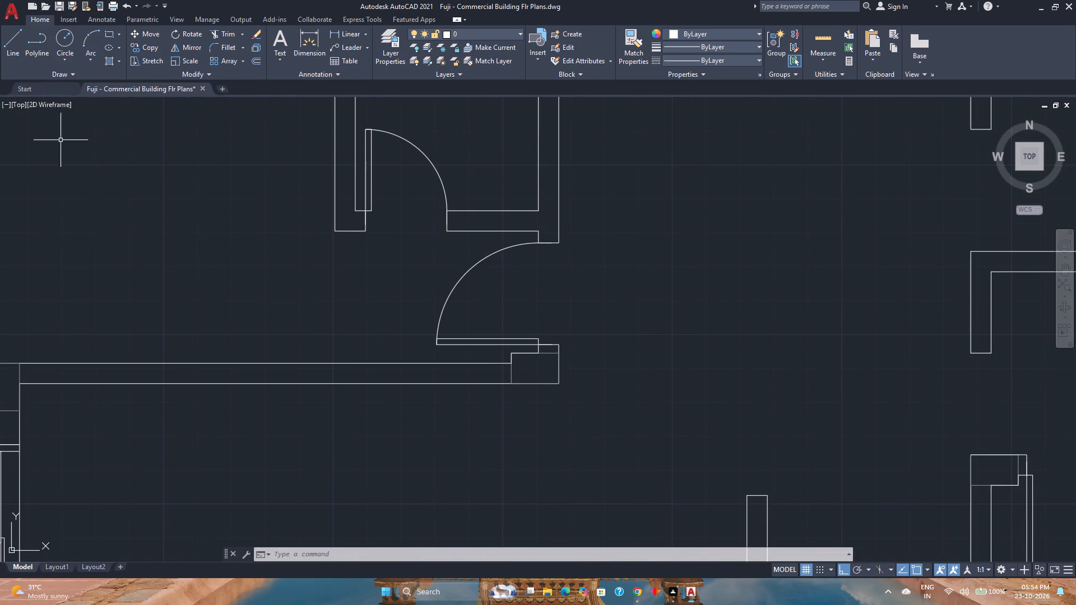
pyautogui.click(20, 56)
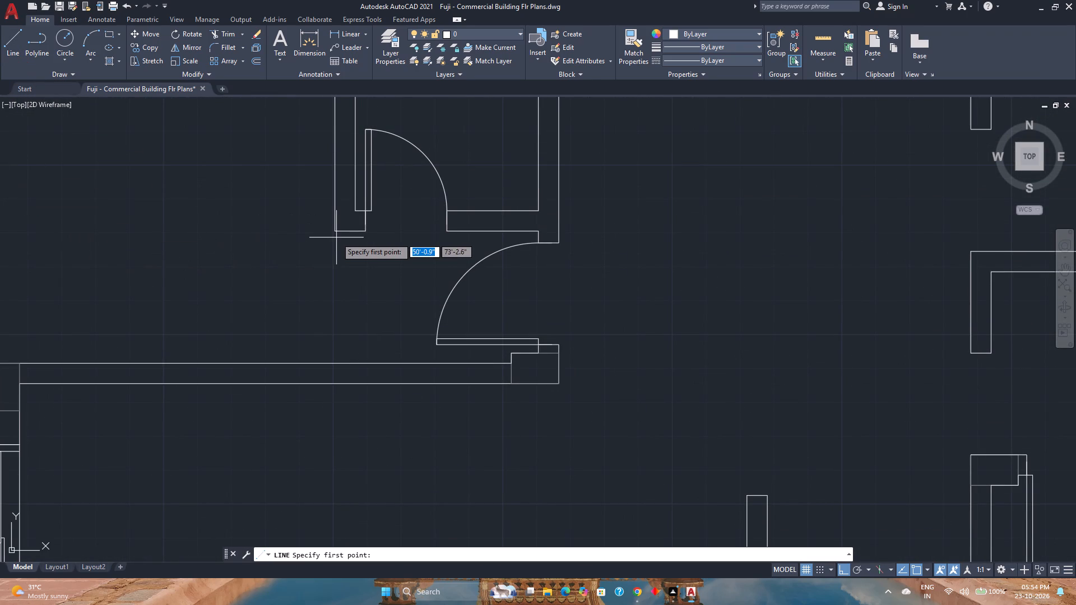
pyautogui.click(336, 236)
pyautogui.click(337, 365)
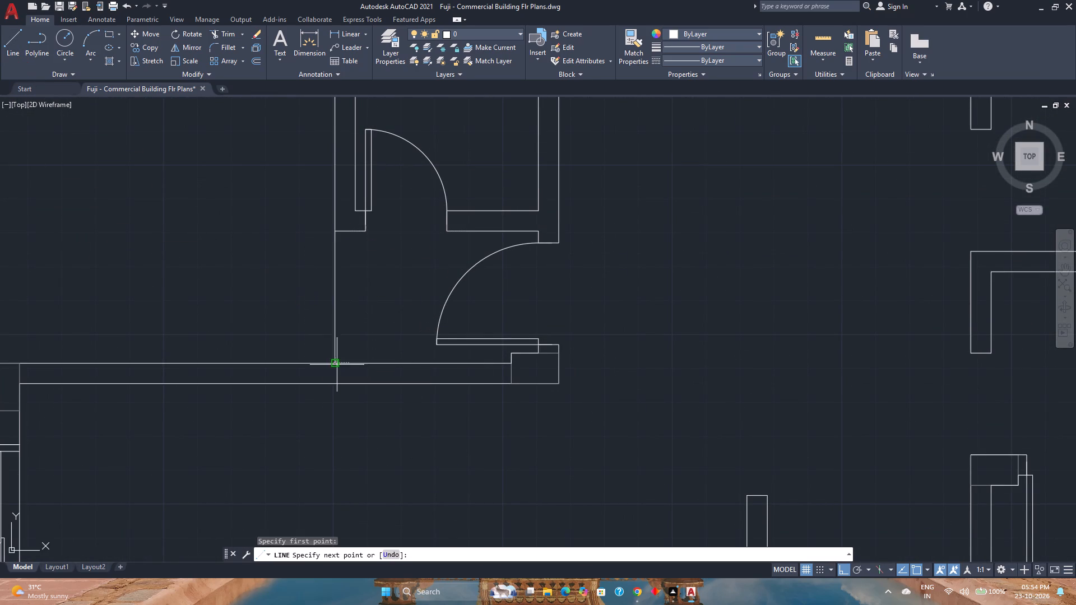
# Offset the new vertical line 6" toward the door side to form the wall's second face.
pyautogui.click(251, 63)
pyautogui.press('6')
pyautogui.press('Return')
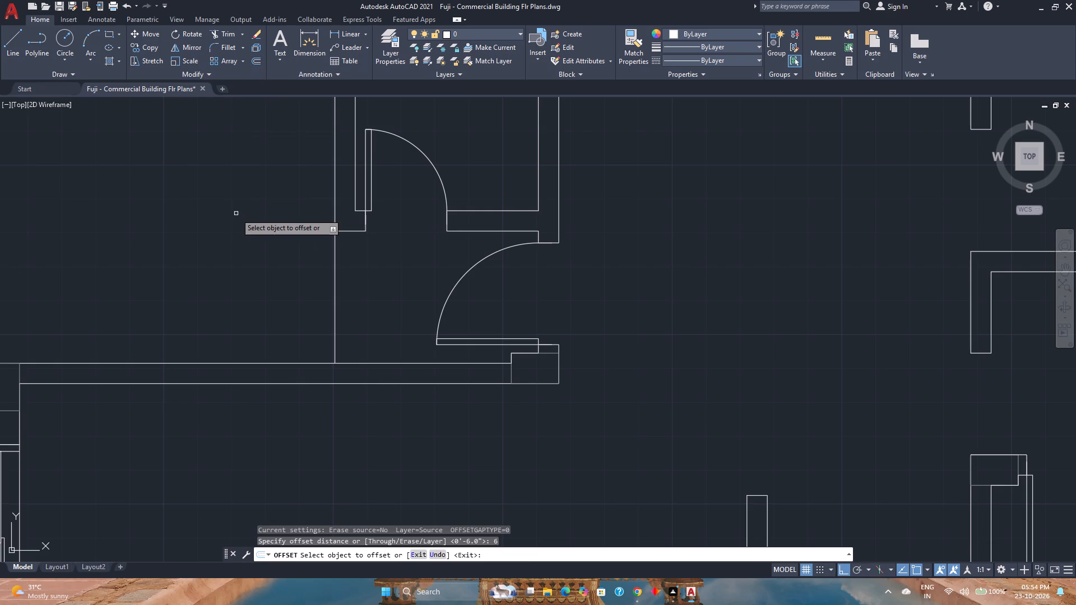
pyautogui.click(335, 262)
pyautogui.click(361, 262)
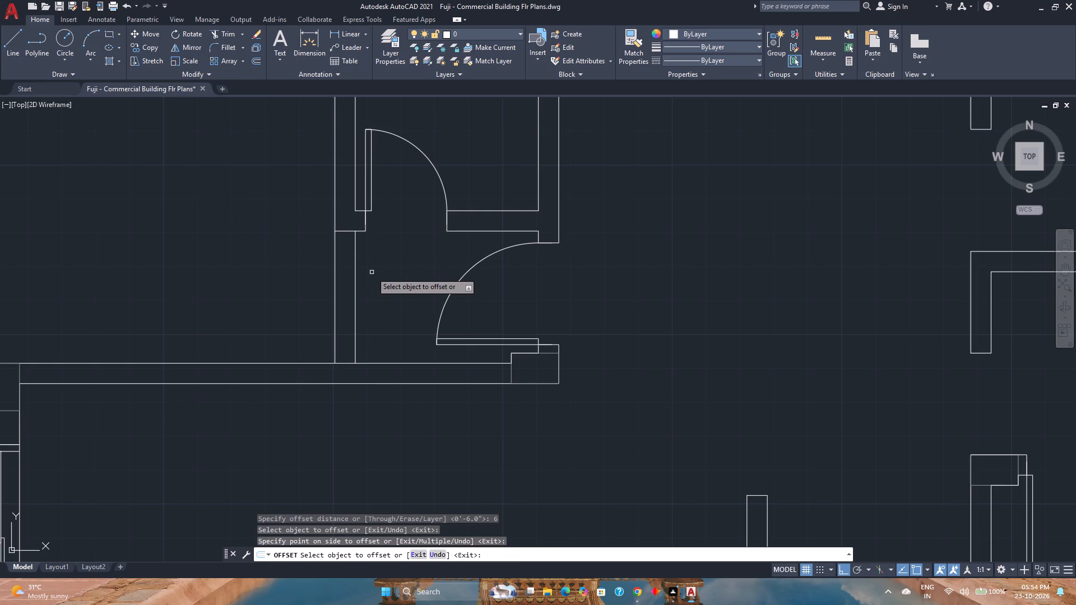
pyautogui.scroll(-2, 372, 272)
pyautogui.moveTo(372, 272); pyautogui.dragTo(374, 286, button='middle')
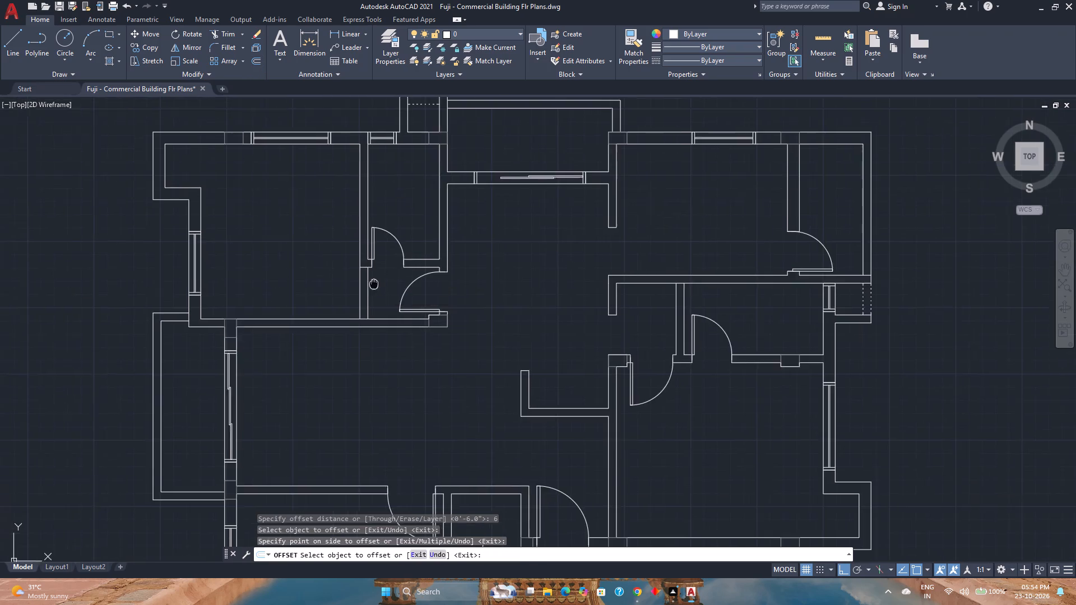
pyautogui.moveTo(374, 286); pyautogui.dragTo(391, 362, button='middle')
pyautogui.middleClick(391, 362)
pyautogui.scroll(1, 391, 362)
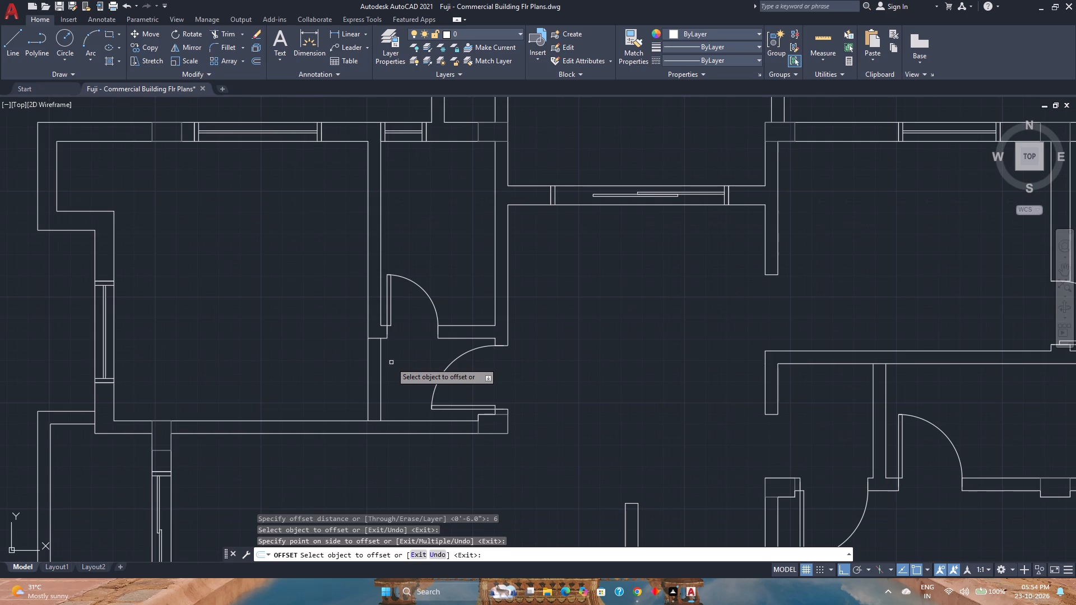
pyautogui.scroll(2, 391, 361)
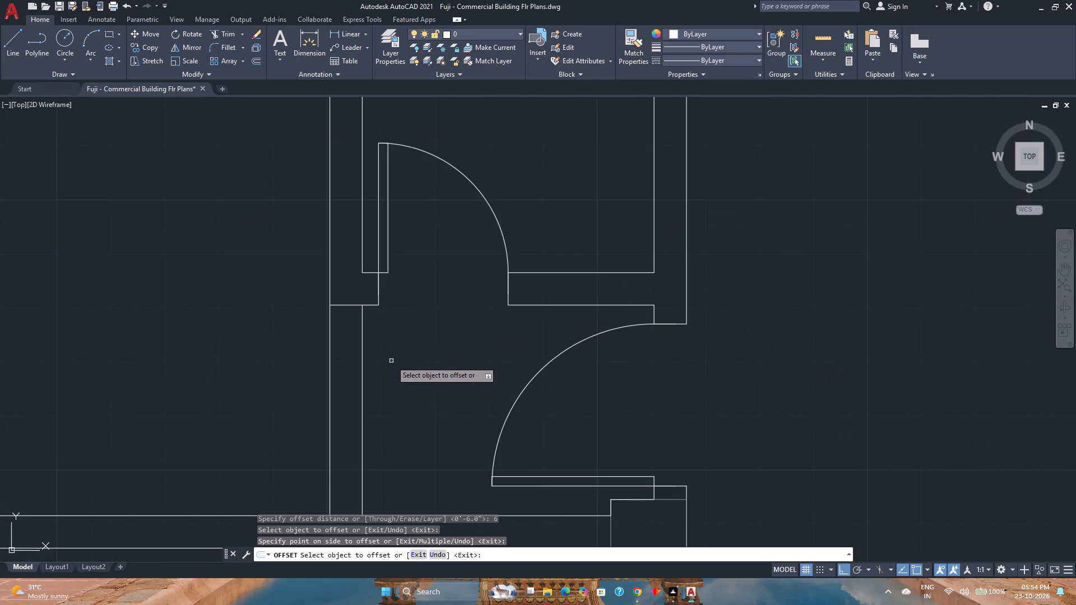
pyautogui.press('Escape')
pyautogui.click(395, 364)
pyautogui.click(266, 362)
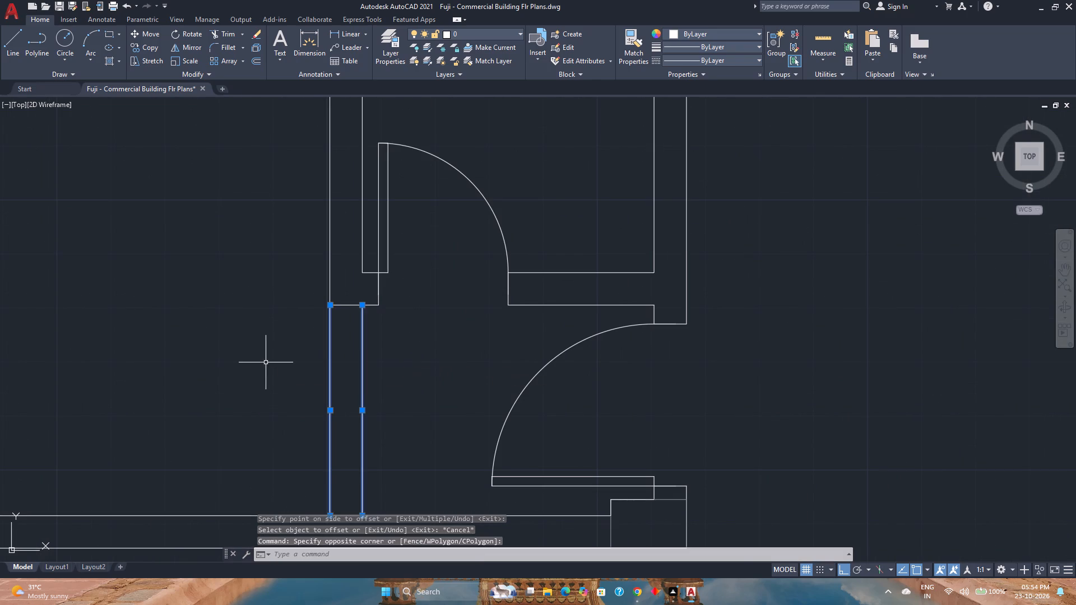
# Draw a 2'-6" vertical line closing the gap between the wall end and the column beside the upper-right bathroom's lobby.
pyautogui.scroll(-3, 266, 362)
pyautogui.moveTo(308, 421); pyautogui.dragTo(309, 345, button='middle')
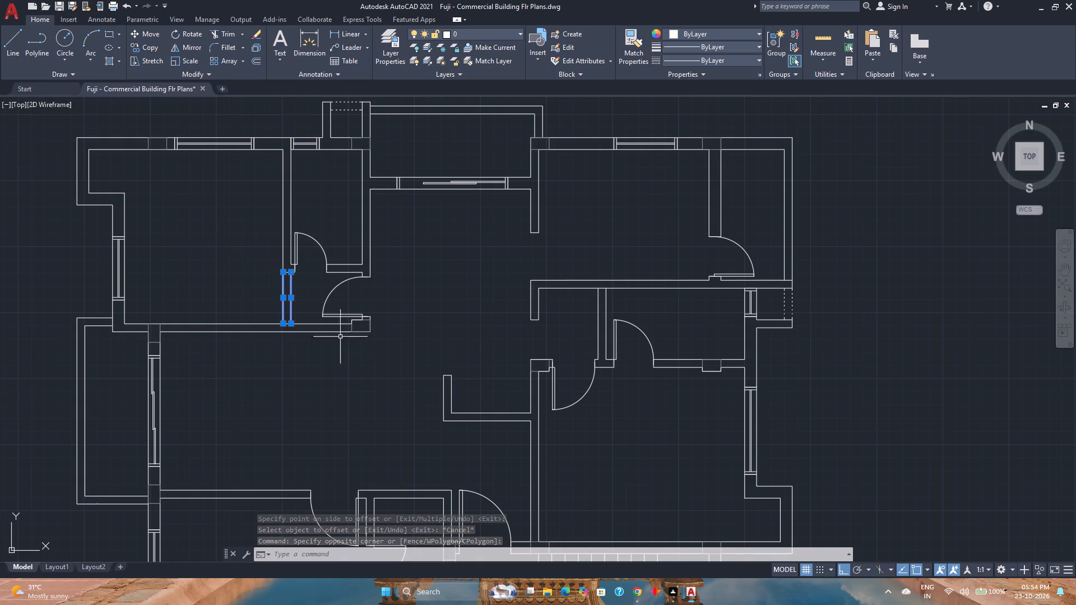
pyautogui.click(21, 46)
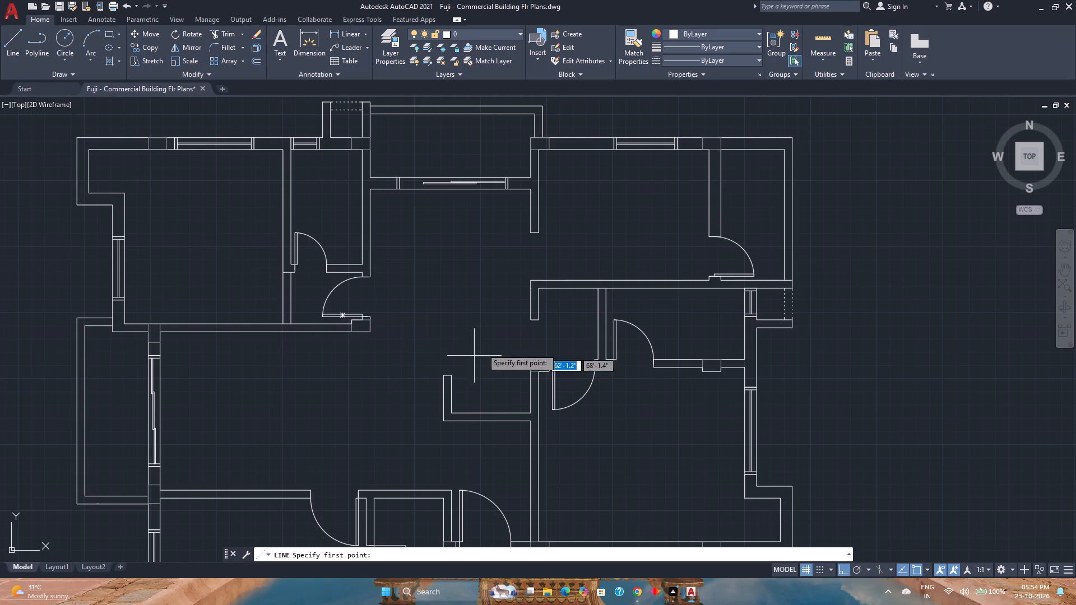
pyautogui.click(528, 321)
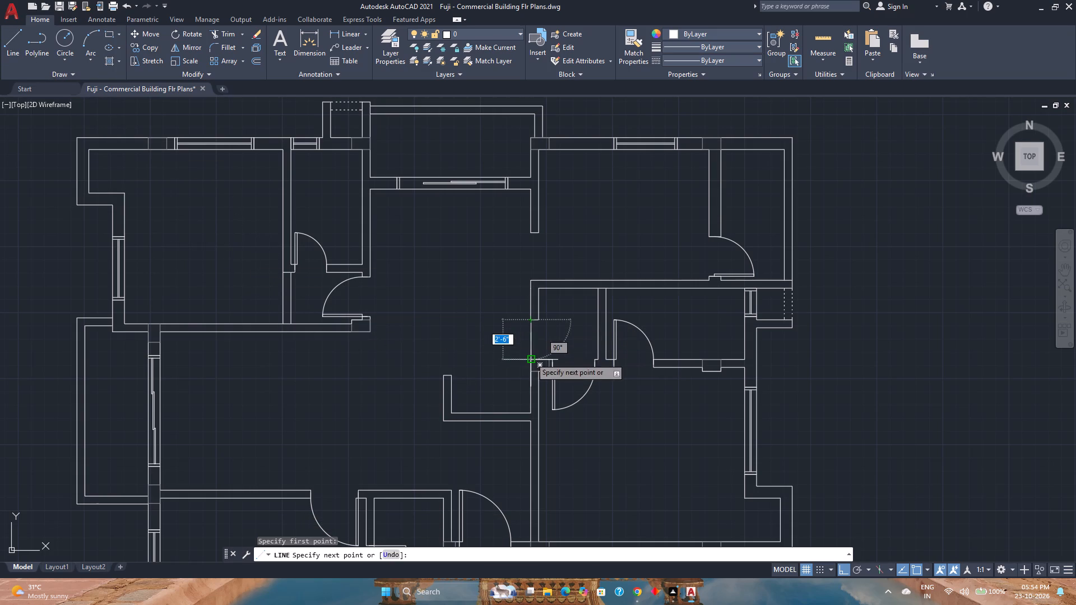
pyautogui.click(531, 358)
pyautogui.rightClick(488, 332)
pyautogui.click(502, 339)
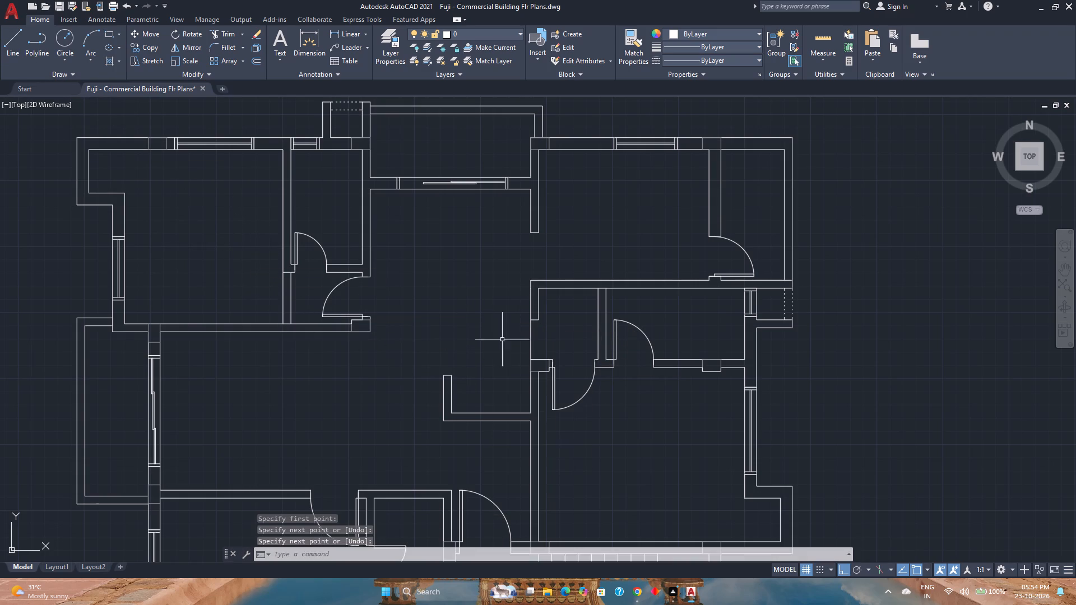
# Offset the 2'-6" closing line 6" inward, toward the lobby.
pyautogui.click(256, 64)
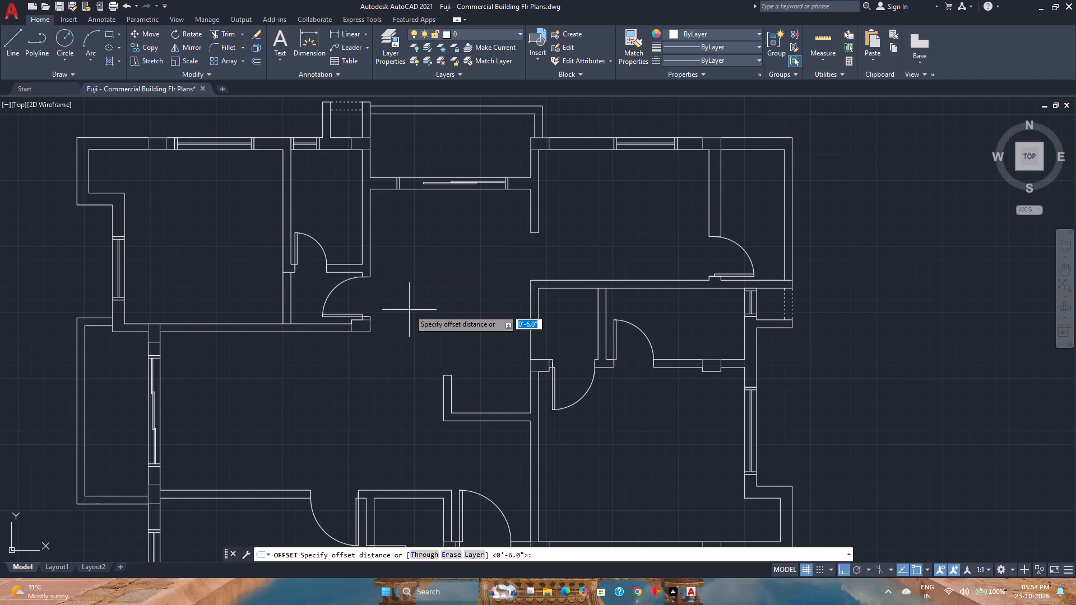
pyautogui.press('Return')
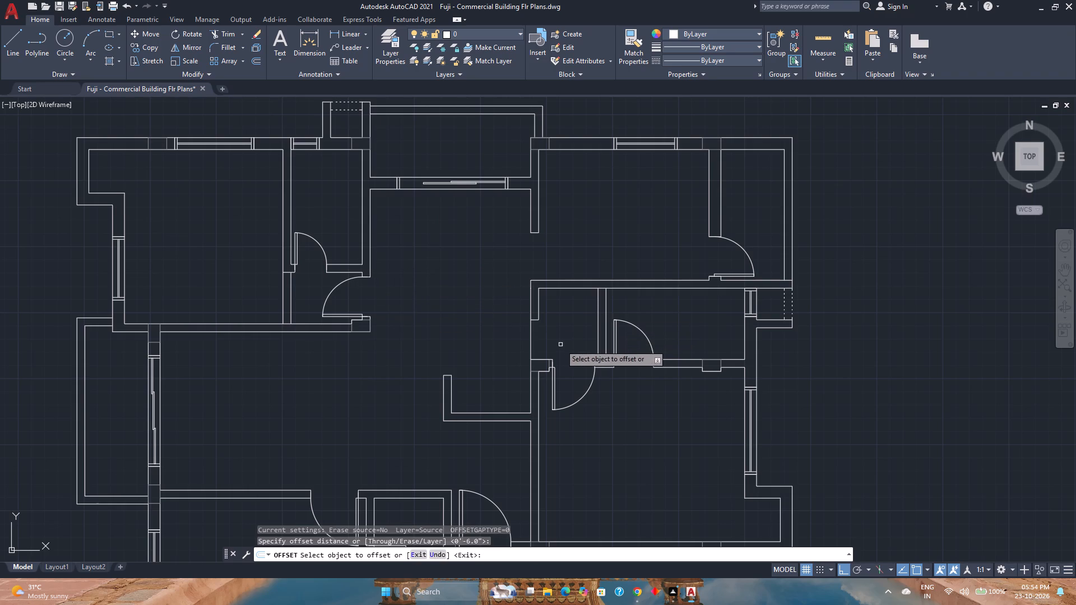
pyautogui.click(530, 338)
pyautogui.click(551, 337)
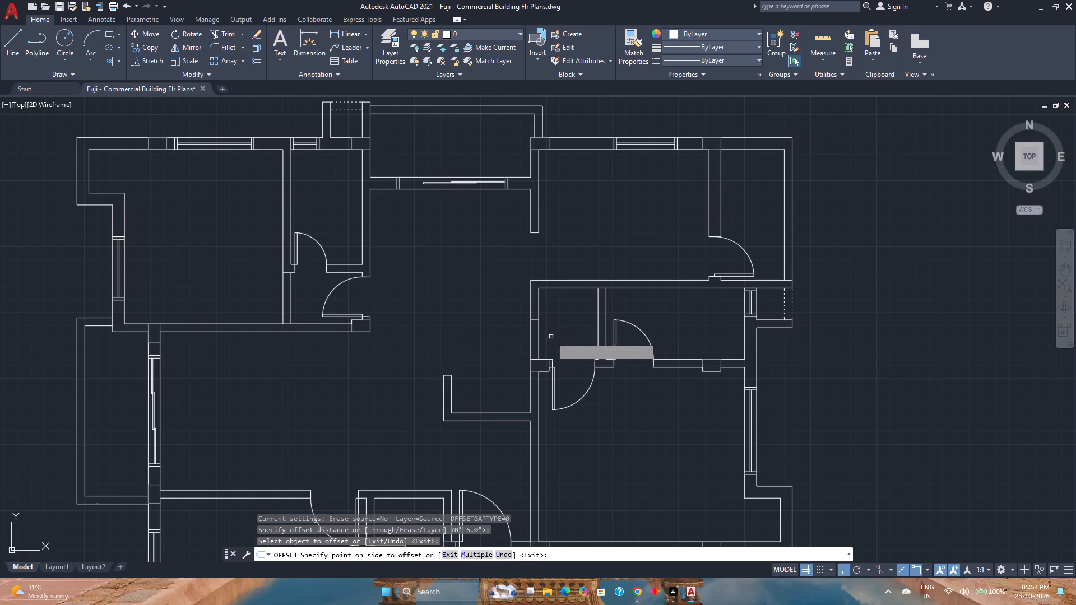
pyautogui.rightClick(551, 337)
pyautogui.click(571, 342)
# Draw a vertical line from the wall corner beside the upper flat's entrance door up to the L-shaped partition.
pyautogui.scroll(-2, 571, 342)
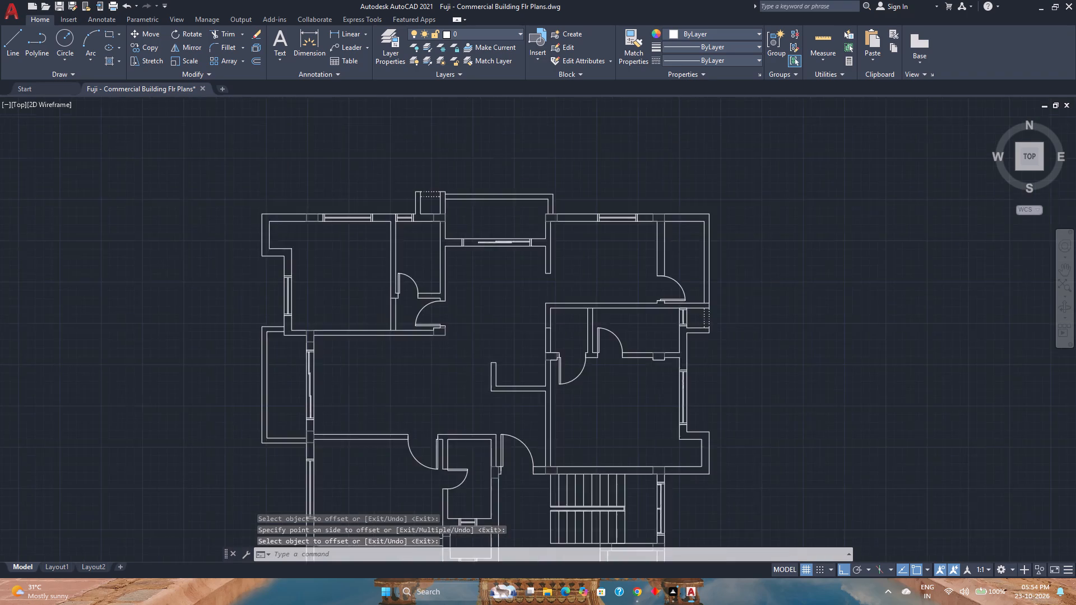
pyautogui.moveTo(571, 342); pyautogui.dragTo(544, 263, button='middle')
pyautogui.middleClick(541, 258)
pyautogui.scroll(2, 535, 361)
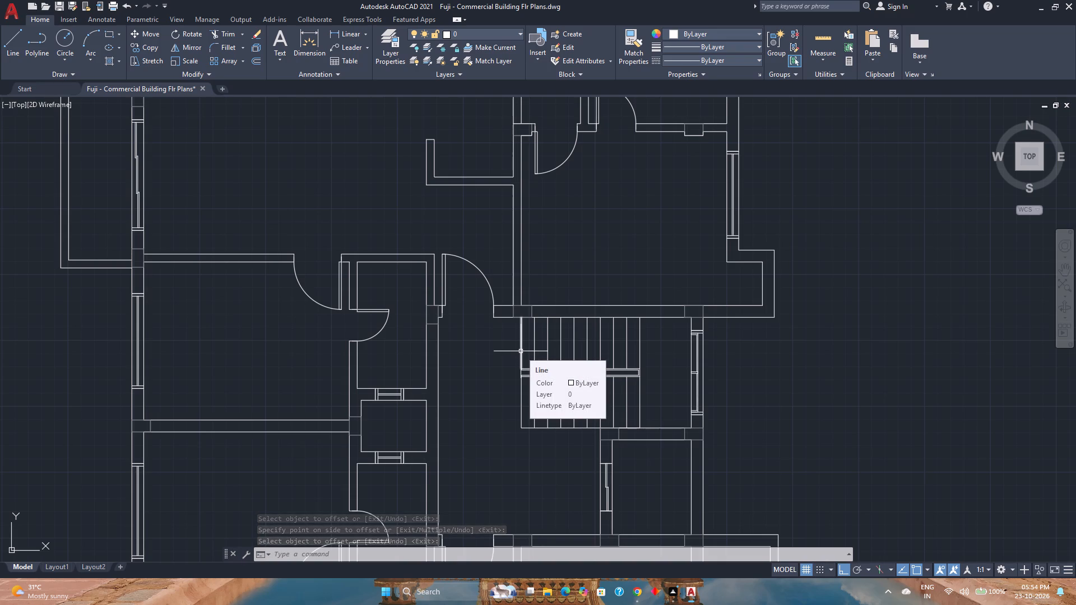
pyautogui.click(22, 38)
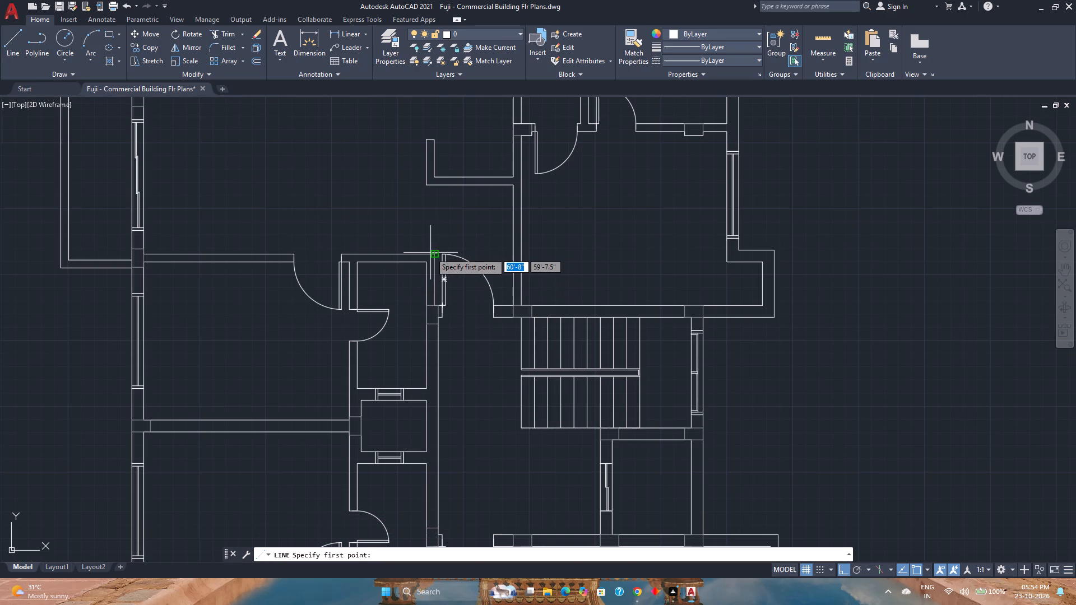
pyautogui.scroll(2, 430, 253)
pyautogui.click(436, 255)
pyautogui.scroll(-2, 432, 228)
pyautogui.moveTo(432, 228); pyautogui.dragTo(434, 233, button='middle')
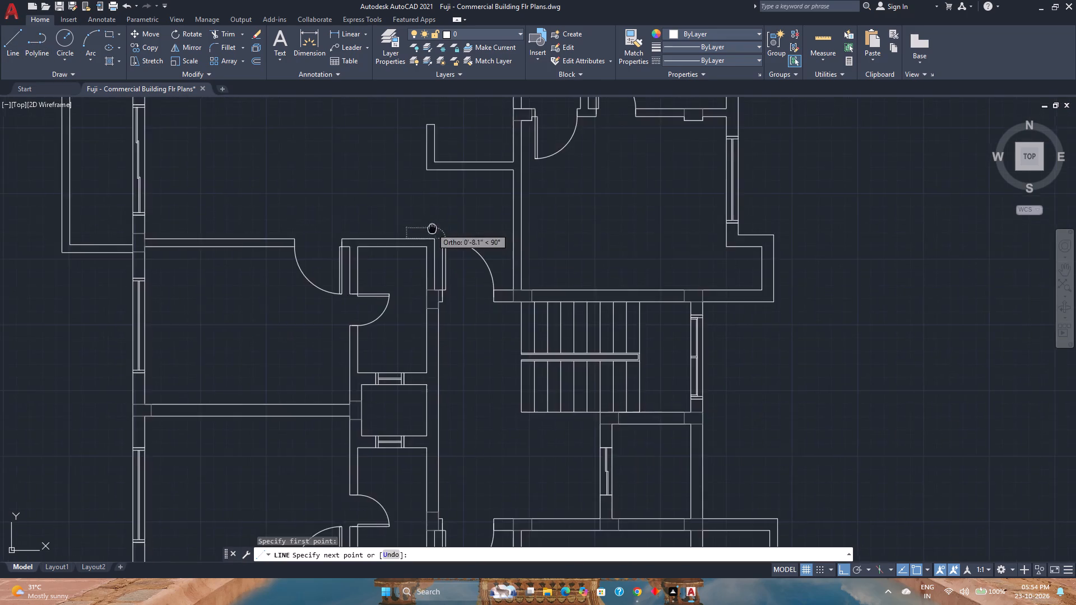
pyautogui.moveTo(434, 233); pyautogui.dragTo(460, 315, button='middle')
pyautogui.click(463, 259)
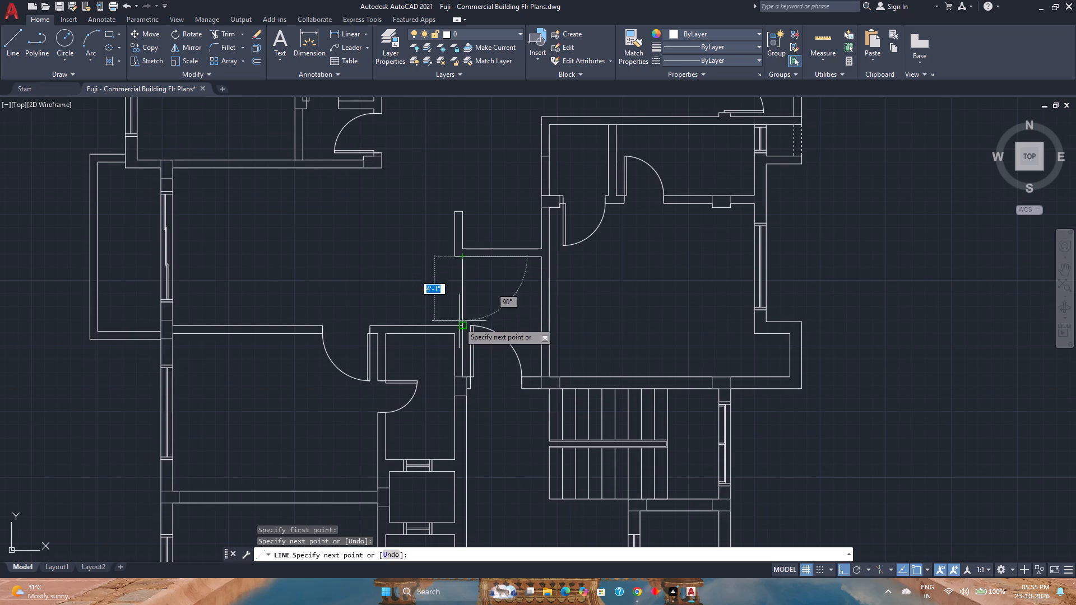
pyautogui.press('Escape')
# Draw a 4' horizontal line from the lower-right bathroom's upper outer wall corner to the vertical wall in the lower flat.
pyautogui.moveTo(498, 384); pyautogui.dragTo(454, 302, button='middle')
pyautogui.press('space')
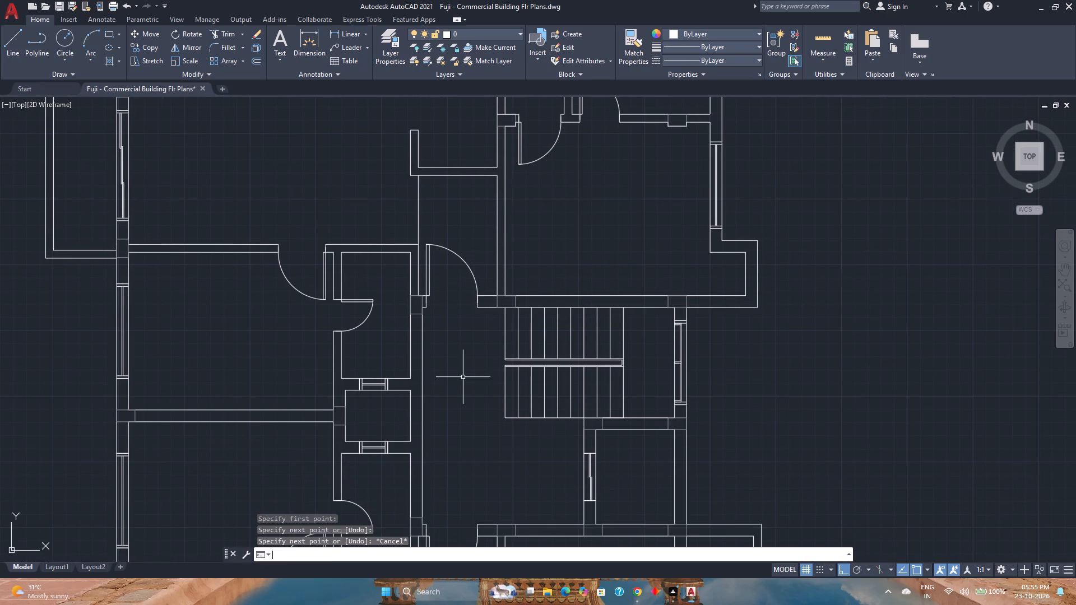
pyautogui.moveTo(499, 429); pyautogui.dragTo(449, 274, button='middle')
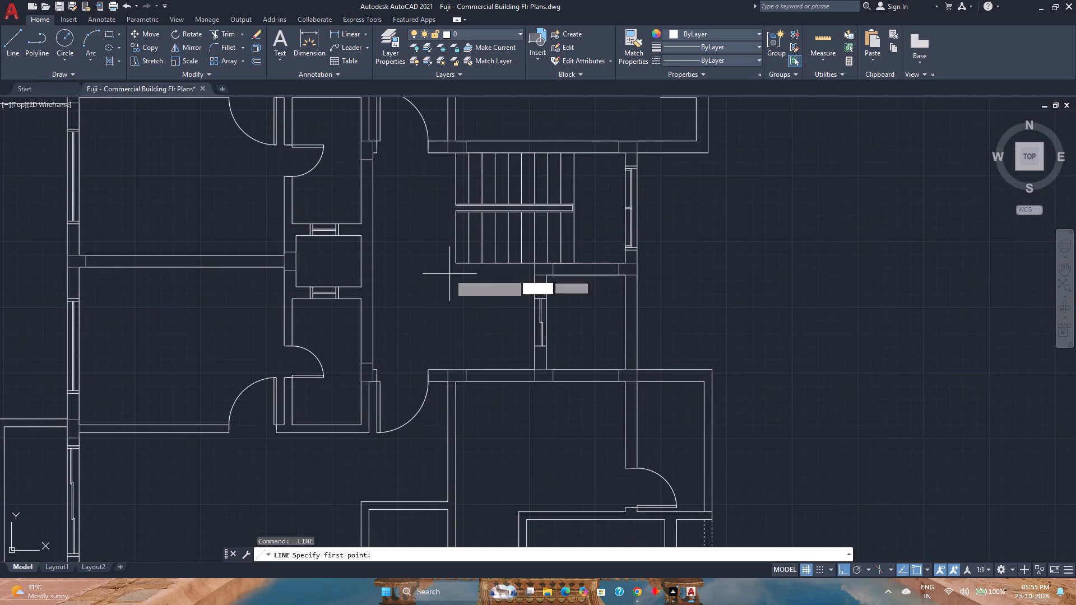
pyautogui.scroll(-1, 457, 287)
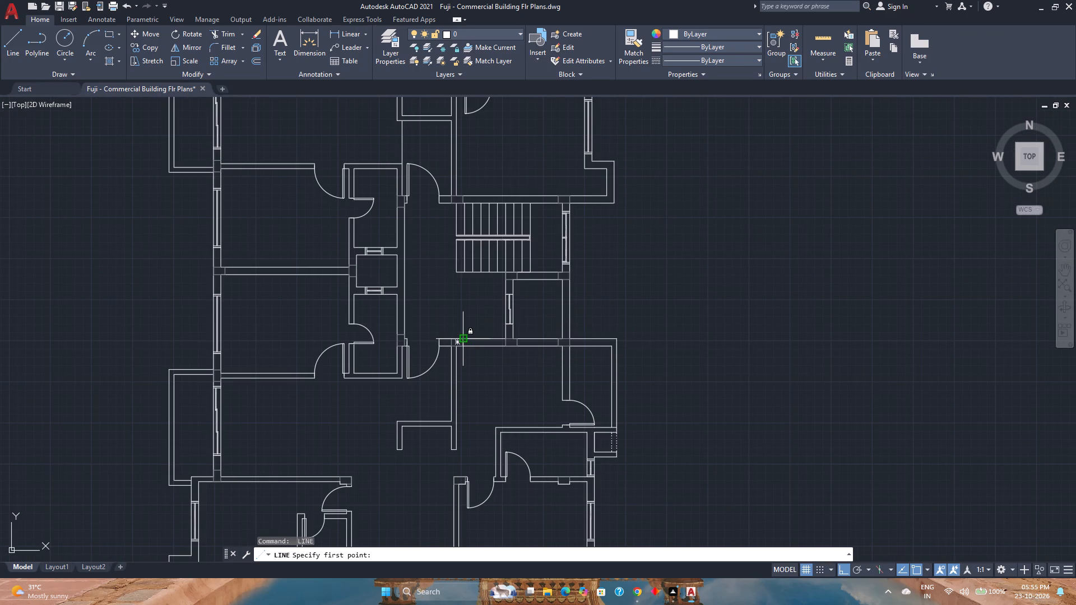
pyautogui.scroll(-2, 464, 337)
pyautogui.moveTo(464, 337); pyautogui.dragTo(475, 388, button='middle')
pyautogui.middleClick(475, 388)
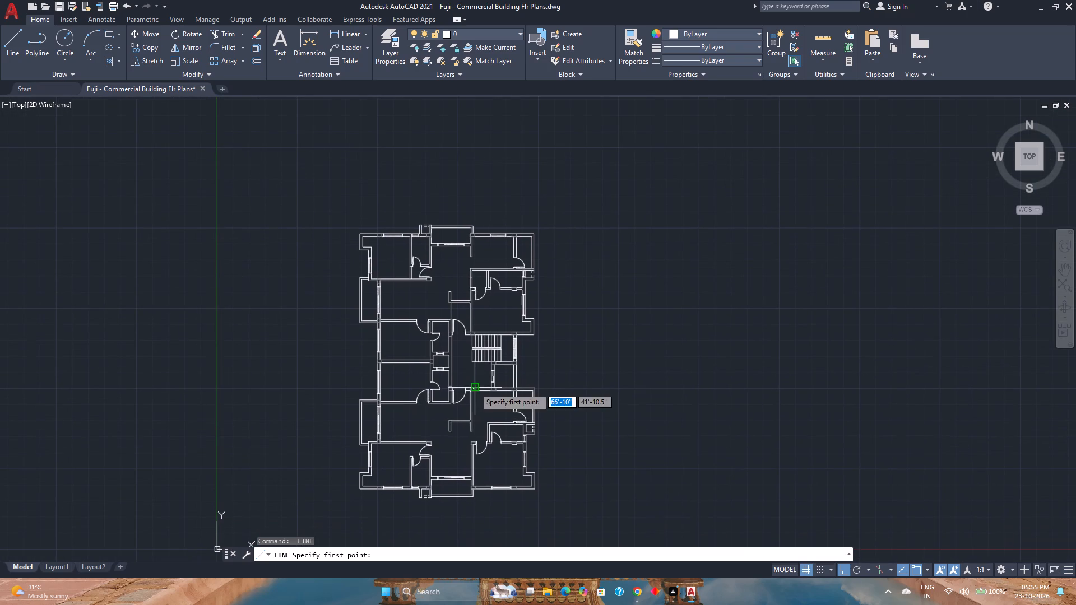
pyautogui.scroll(3, 474, 424)
pyautogui.moveTo(474, 444); pyautogui.dragTo(462, 375, button='middle')
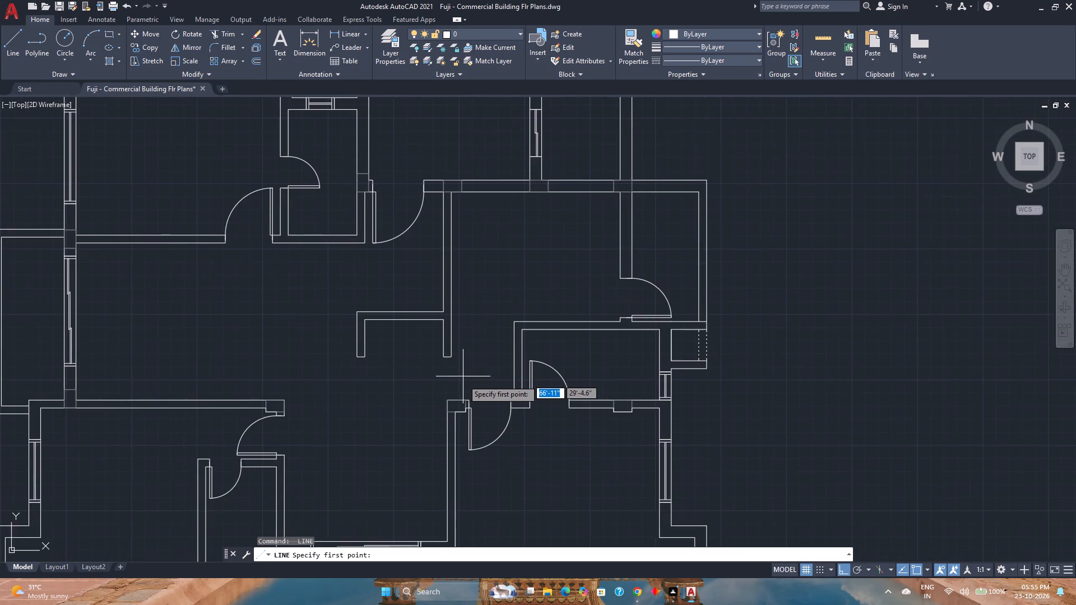
pyautogui.scroll(2, 461, 380)
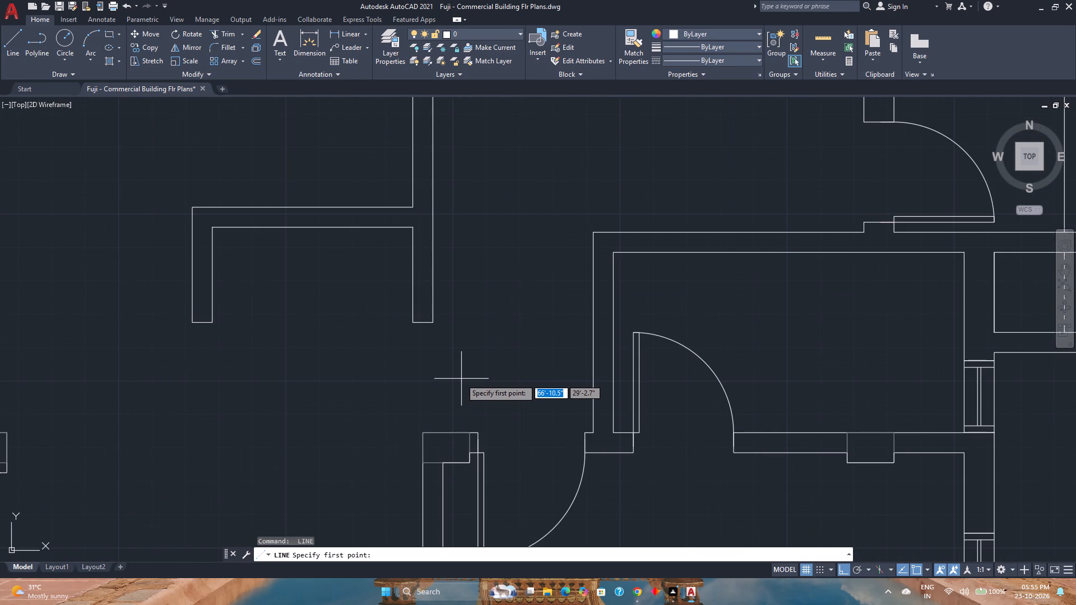
pyautogui.scroll(2, 475, 318)
pyautogui.scroll(-2, 488, 291)
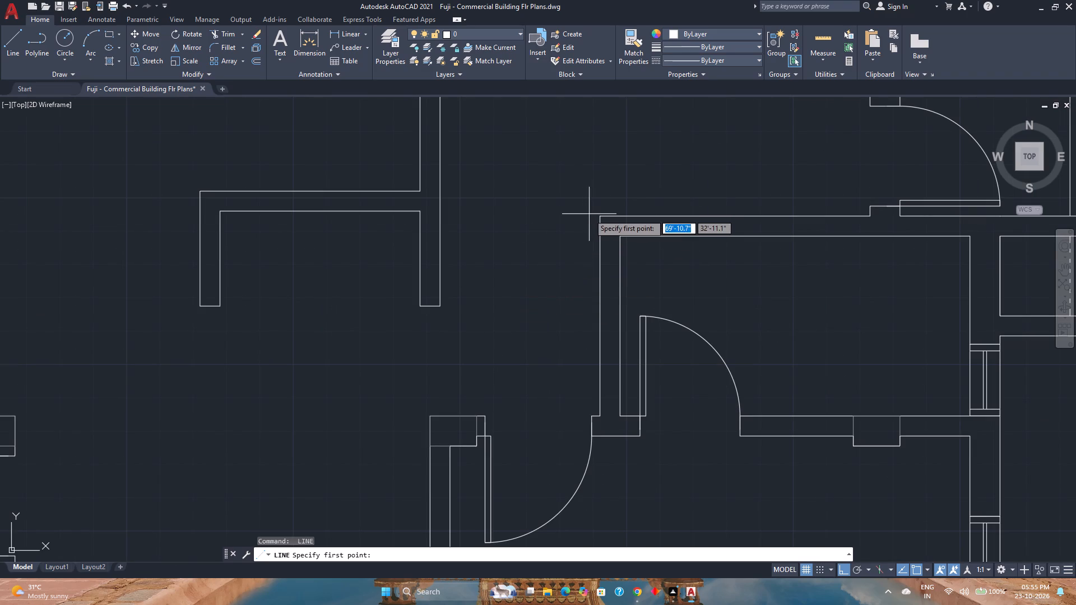
pyautogui.click(597, 215)
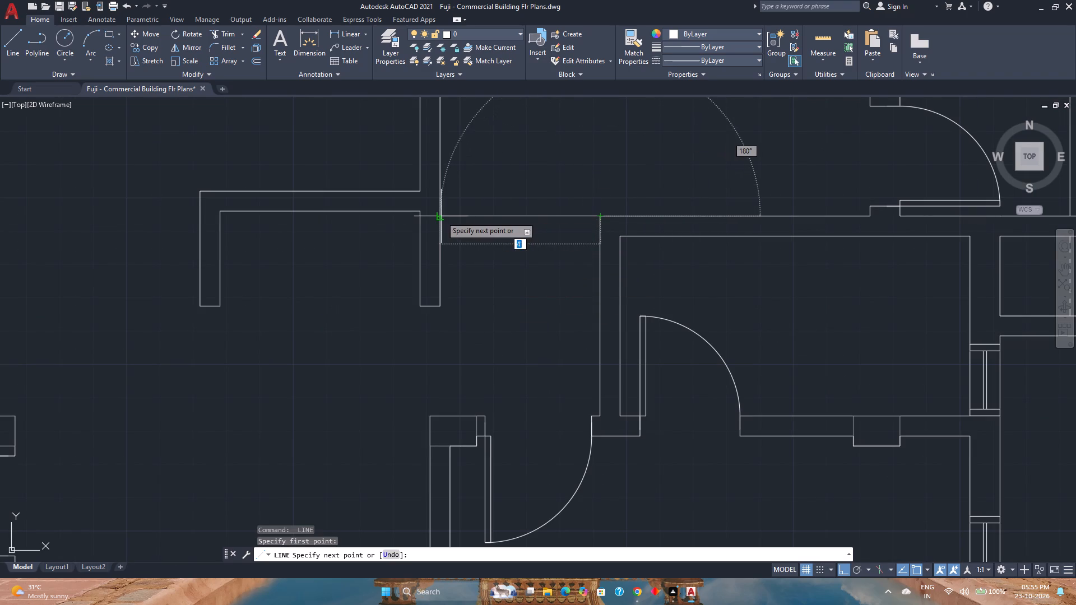
pyautogui.click(440, 216)
pyautogui.rightClick(452, 257)
pyautogui.click(471, 264)
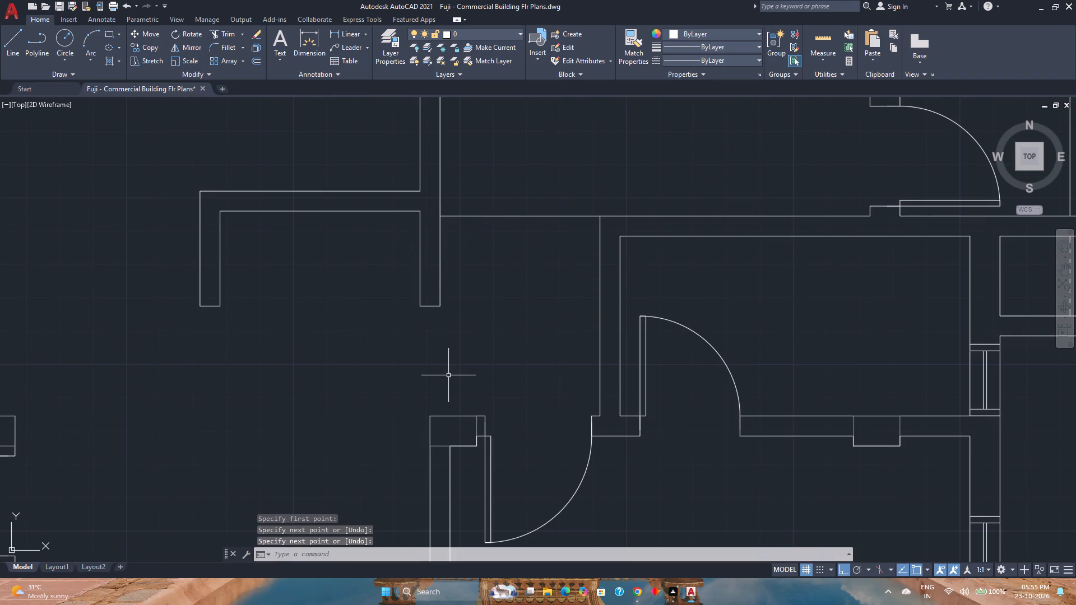
# Draw a vertical line from that wall's lower end down to the top edge of the column by the door.
pyautogui.press('space')
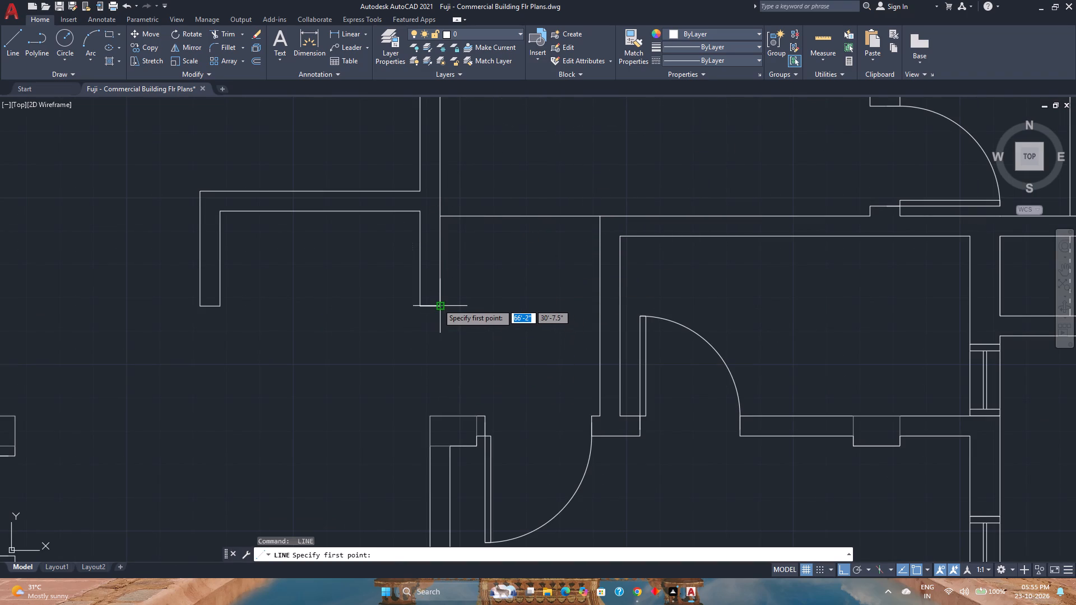
pyautogui.click(439, 304)
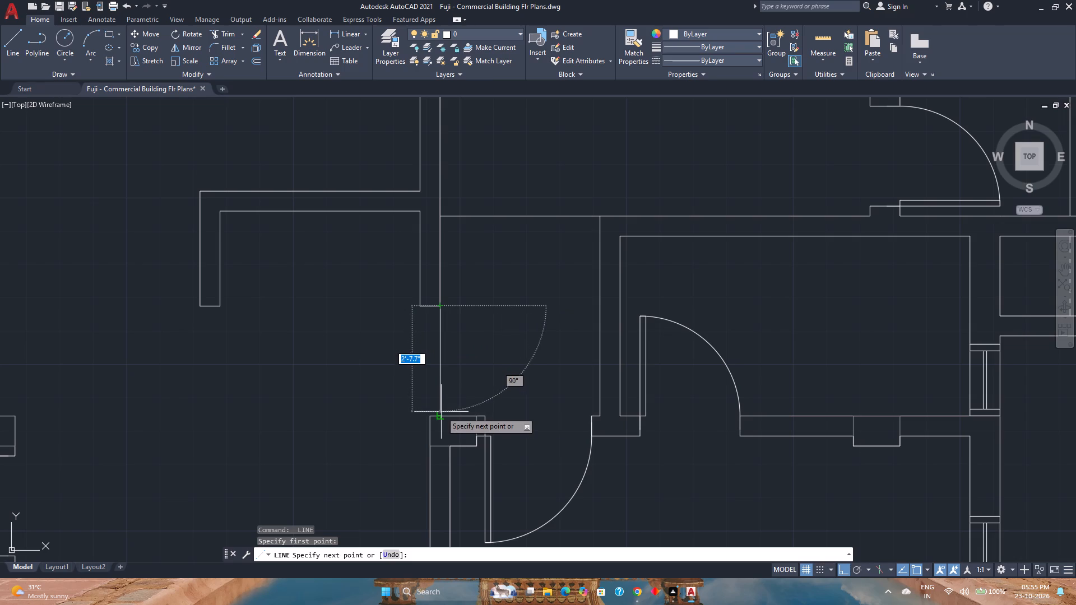
pyautogui.click(440, 413)
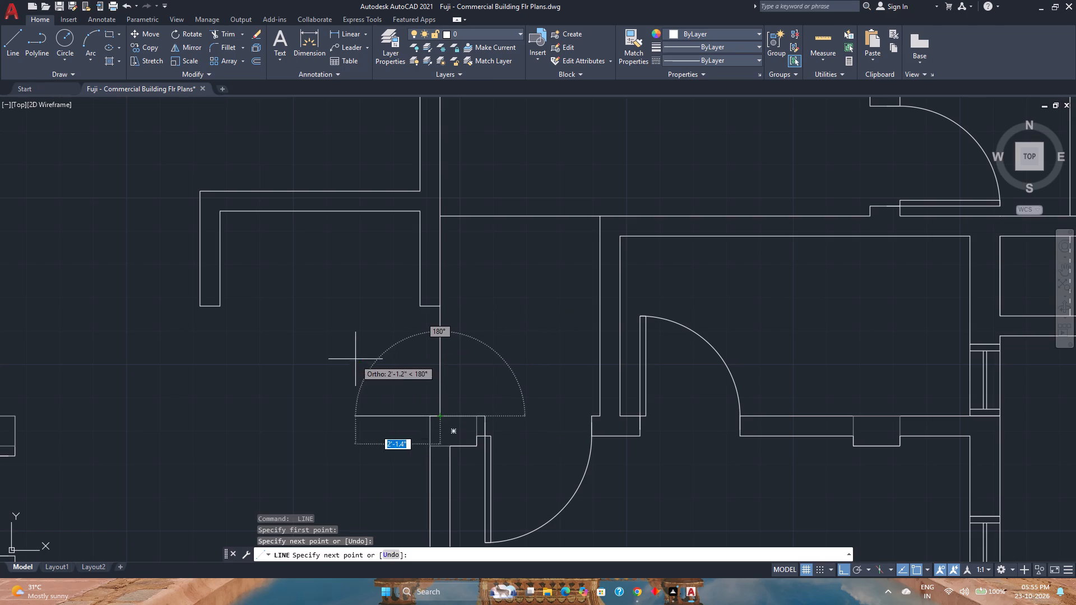
pyautogui.rightClick(355, 359)
pyautogui.click(386, 369)
# Measure the small passage between the newly drawn closing lines in the lower flat.
pyautogui.scroll(-2, 386, 369)
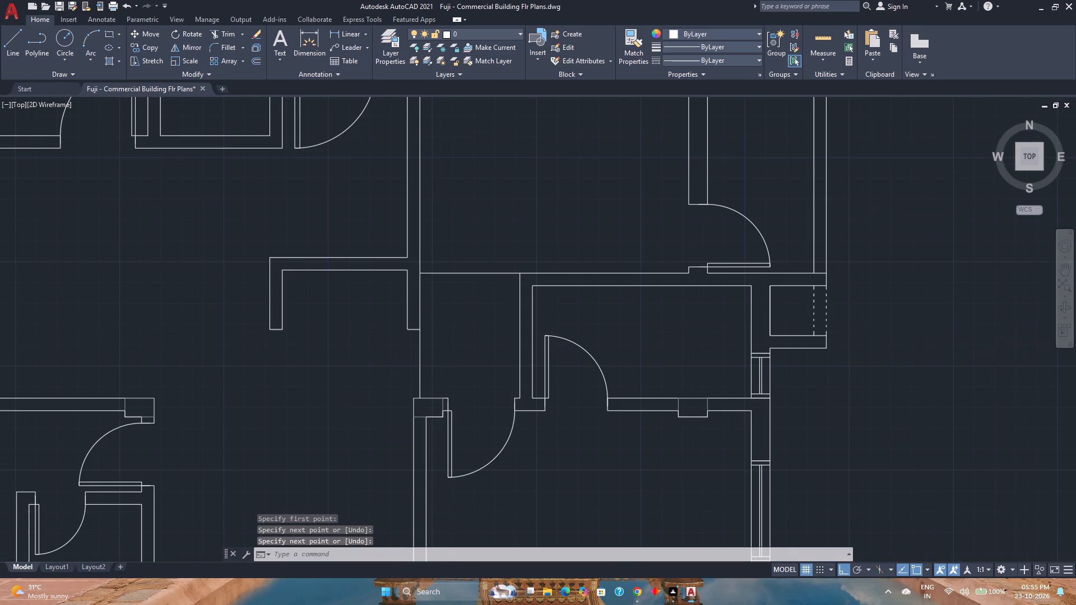
pyautogui.click(828, 35)
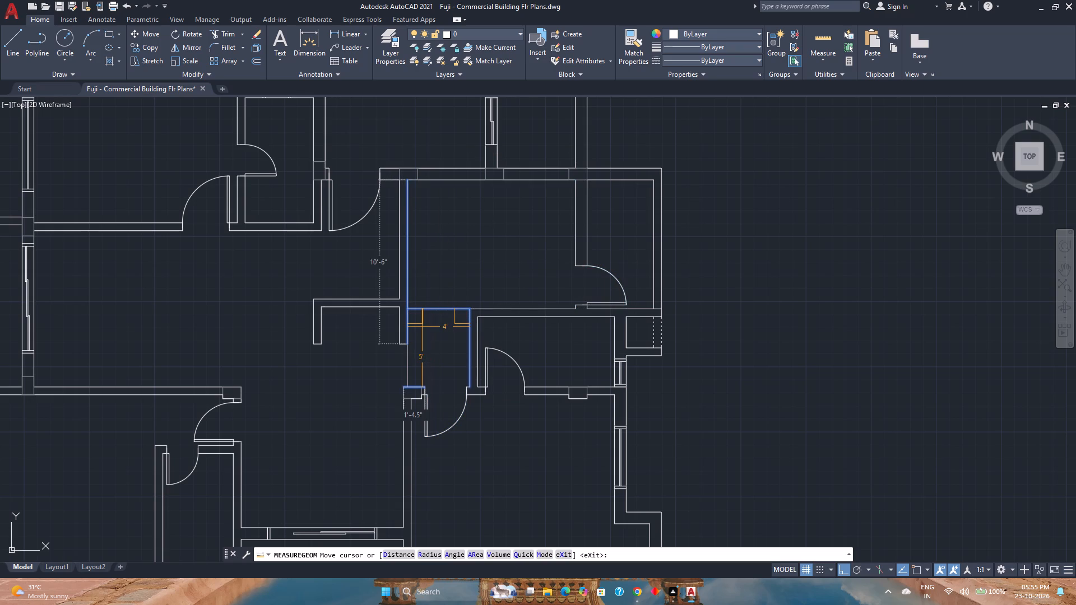
pyautogui.press('Escape')
# In the lower flat, offset the vertical closing line 6" toward the living area and the 4' horizontal line 6" downward into the passage.
pyautogui.click(252, 59)
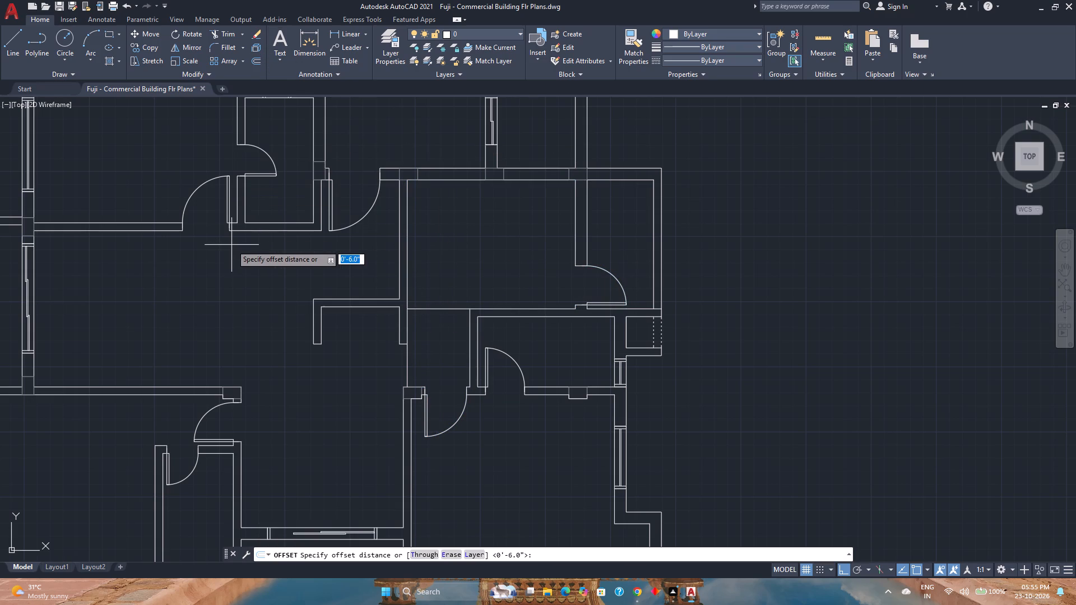
pyautogui.press('Return')
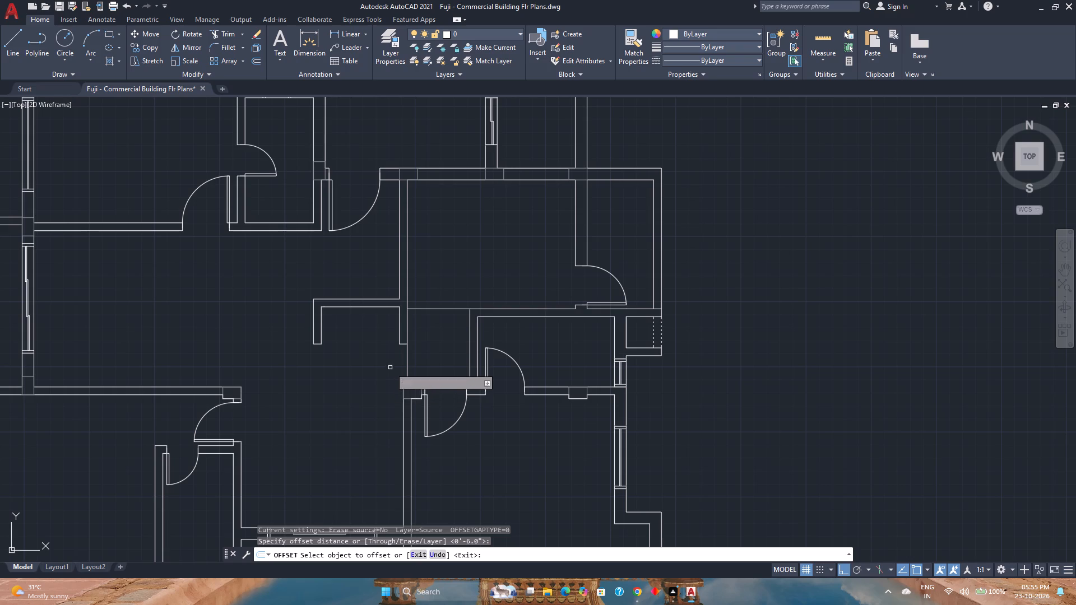
pyautogui.click(407, 360)
pyautogui.click(395, 359)
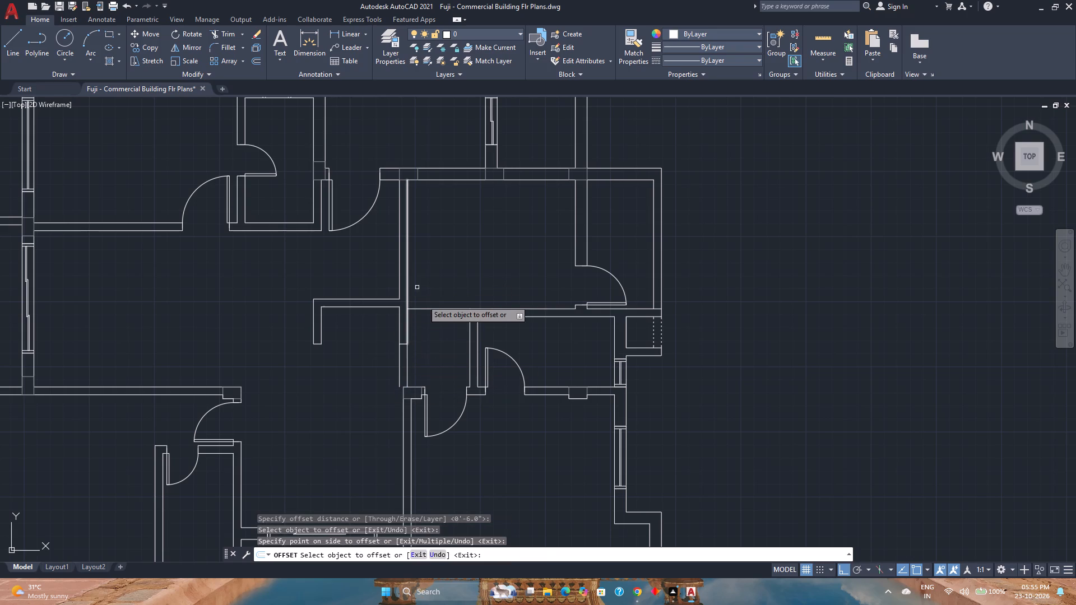
pyautogui.click(432, 308)
pyautogui.click(433, 333)
# Offset the vertical closing line beside the upper flat's entrance door 6" toward the living area.
pyautogui.moveTo(427, 323); pyautogui.dragTo(486, 444, button='middle')
pyautogui.middleClick(486, 444)
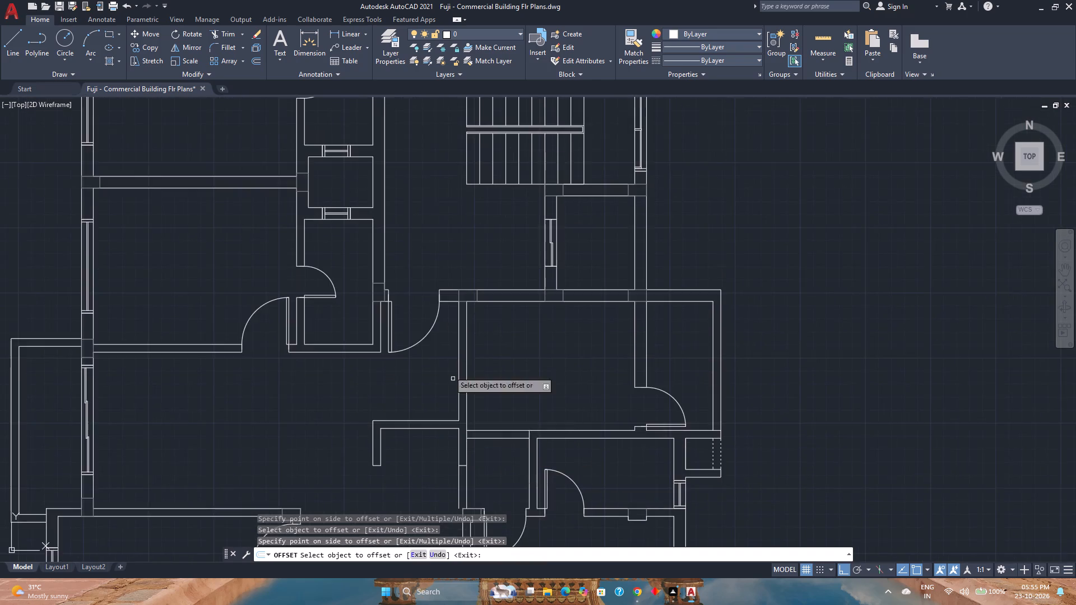
pyautogui.scroll(-1, 432, 339)
pyautogui.moveTo(432, 339); pyautogui.dragTo(479, 427, button='middle')
pyautogui.middleClick(479, 427)
pyautogui.moveTo(413, 259); pyautogui.dragTo(462, 391, button='middle')
pyautogui.scroll(-1, 458, 390)
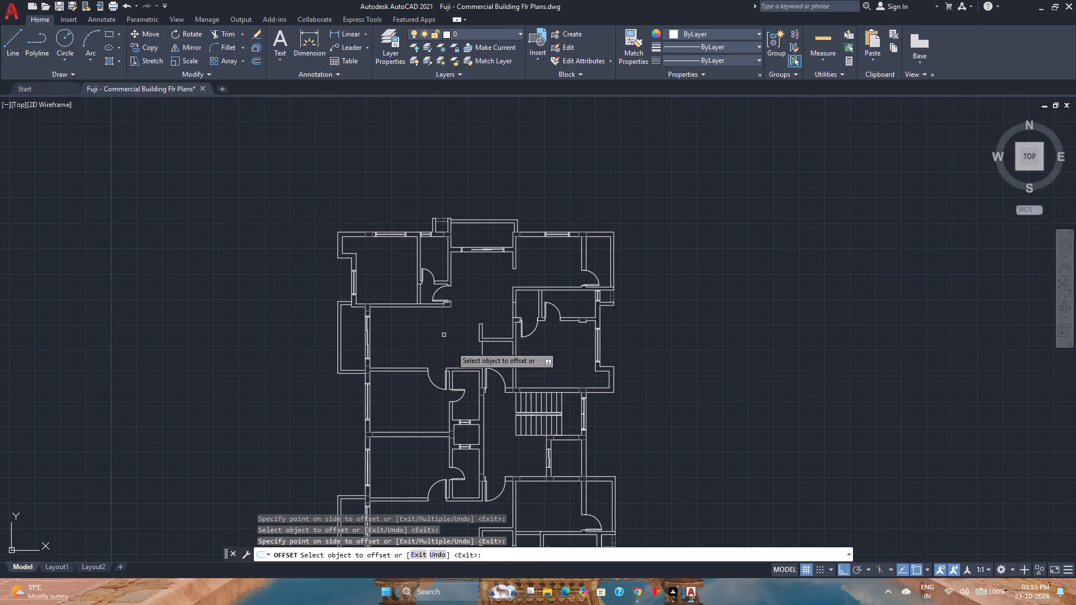
pyautogui.scroll(2, 491, 389)
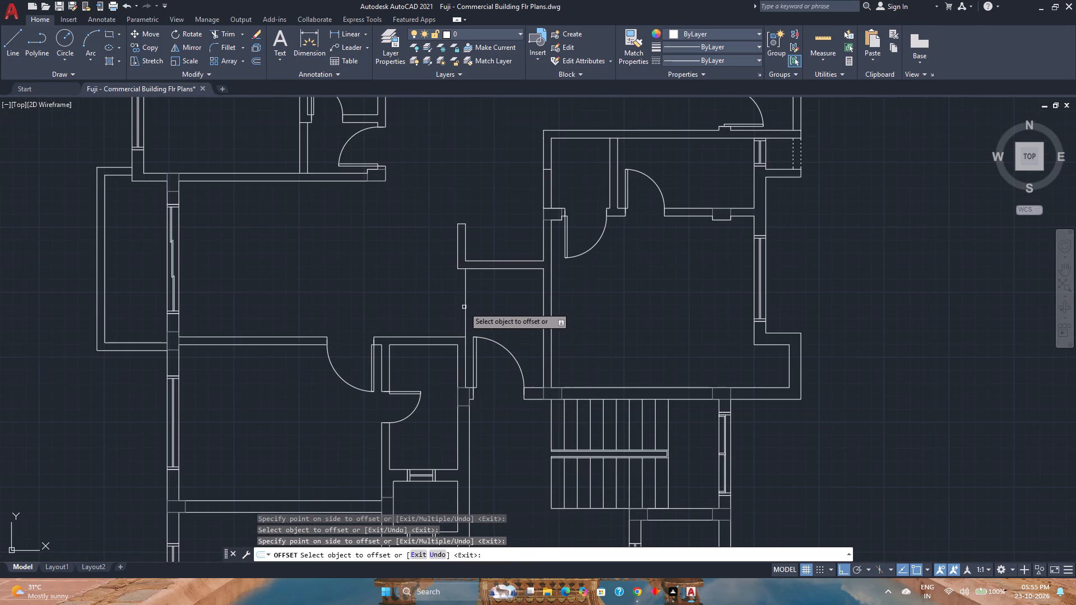
pyautogui.click(464, 307)
pyautogui.click(431, 305)
pyautogui.press('Escape')
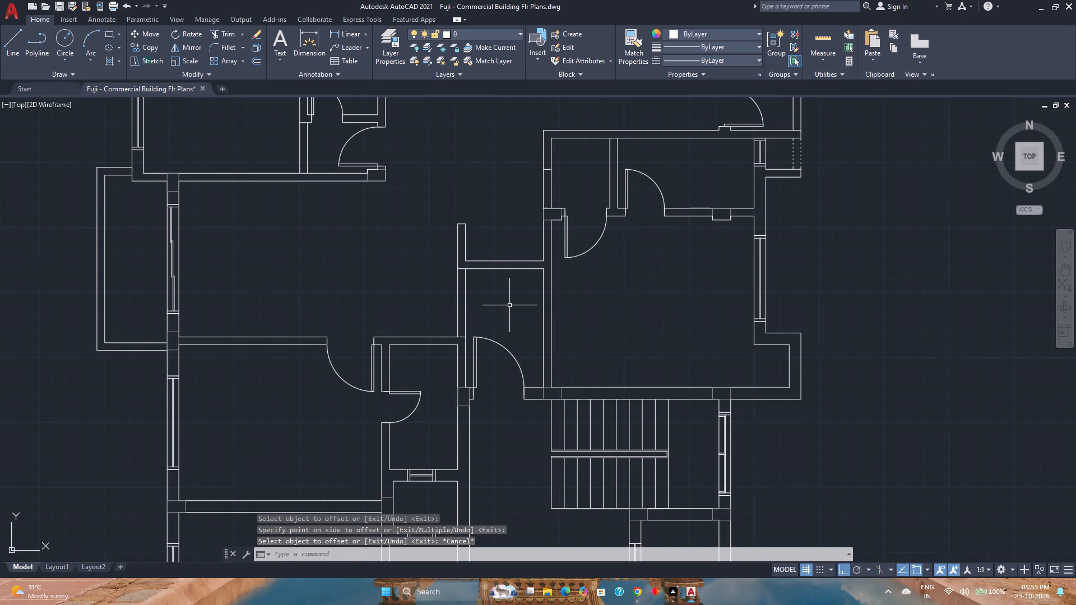
# Move the vertical closing line pairs at the upper flat's three openings and the lower flat's opening to the Dotted Lines layer.
pyautogui.click(504, 304)
pyautogui.click(449, 291)
pyautogui.click(323, 151)
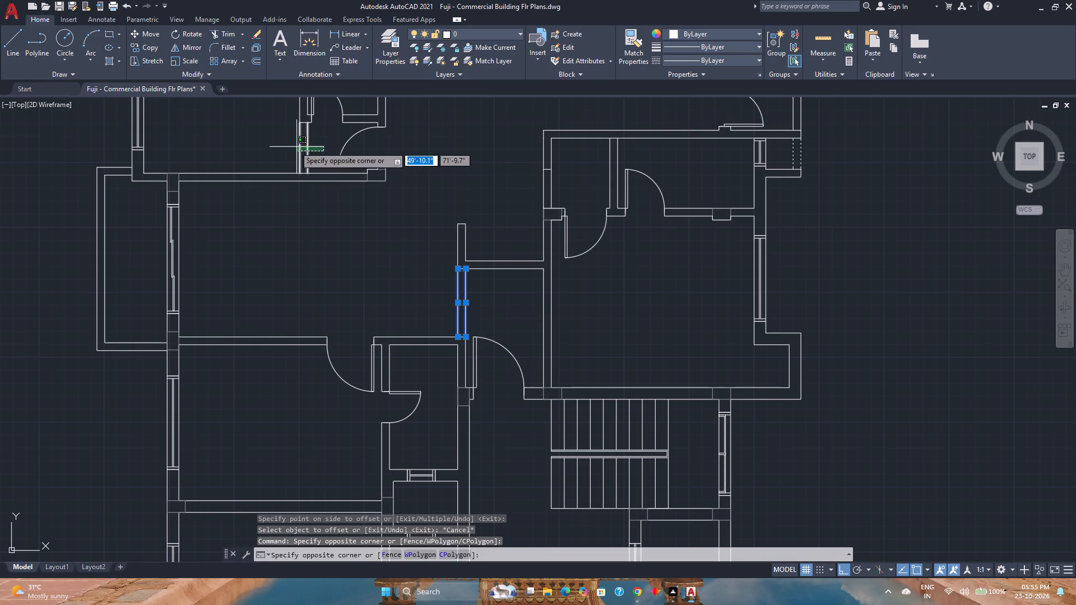
pyautogui.click(294, 146)
pyautogui.click(555, 190)
pyautogui.click(536, 182)
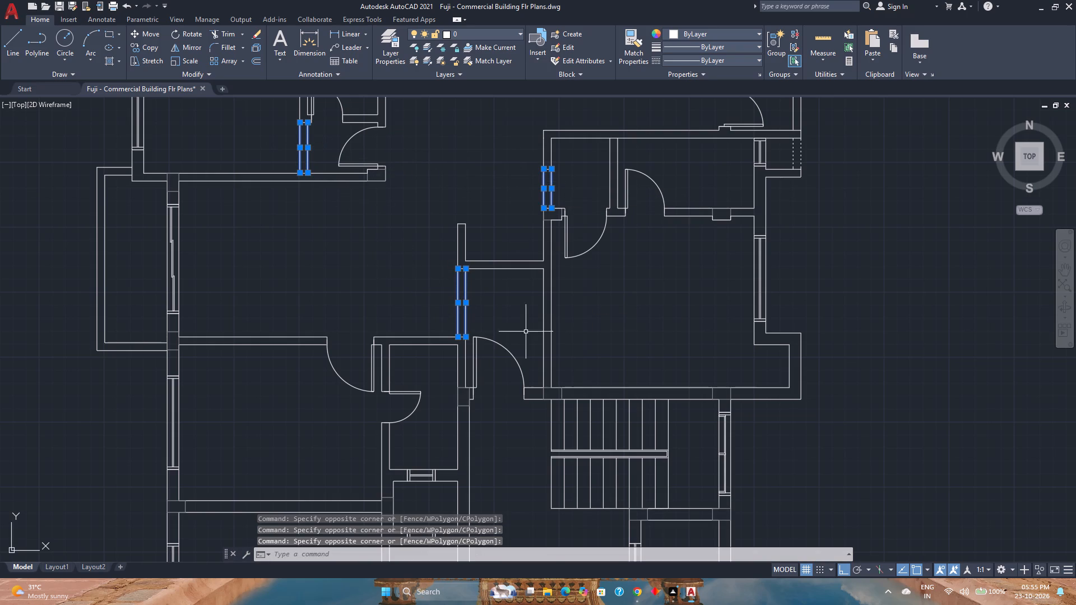
pyautogui.moveTo(531, 402); pyautogui.dragTo(505, 208, button='middle')
pyautogui.middleClick(505, 207)
pyautogui.moveTo(486, 432); pyautogui.dragTo(472, 259, button='middle')
pyautogui.middleClick(472, 253)
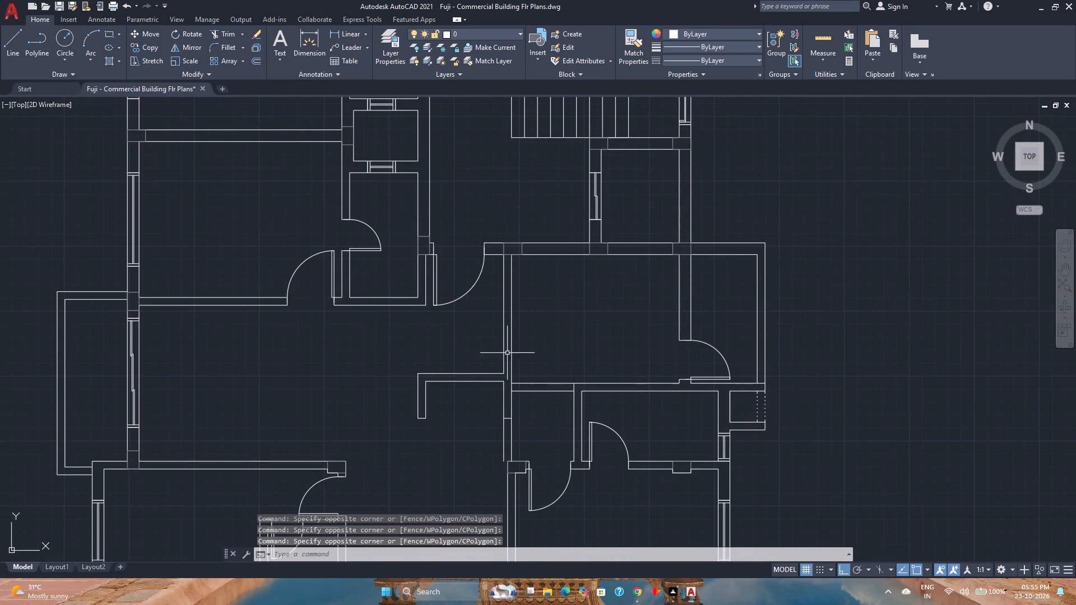
pyautogui.click(532, 436)
pyautogui.click(494, 435)
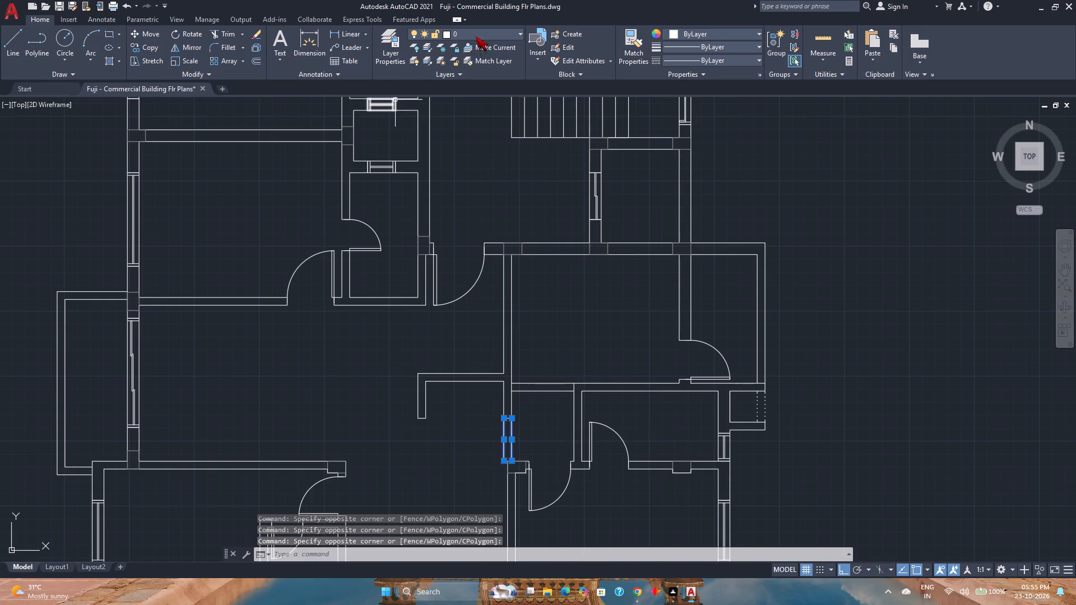
pyautogui.click(477, 36)
pyautogui.click(466, 90)
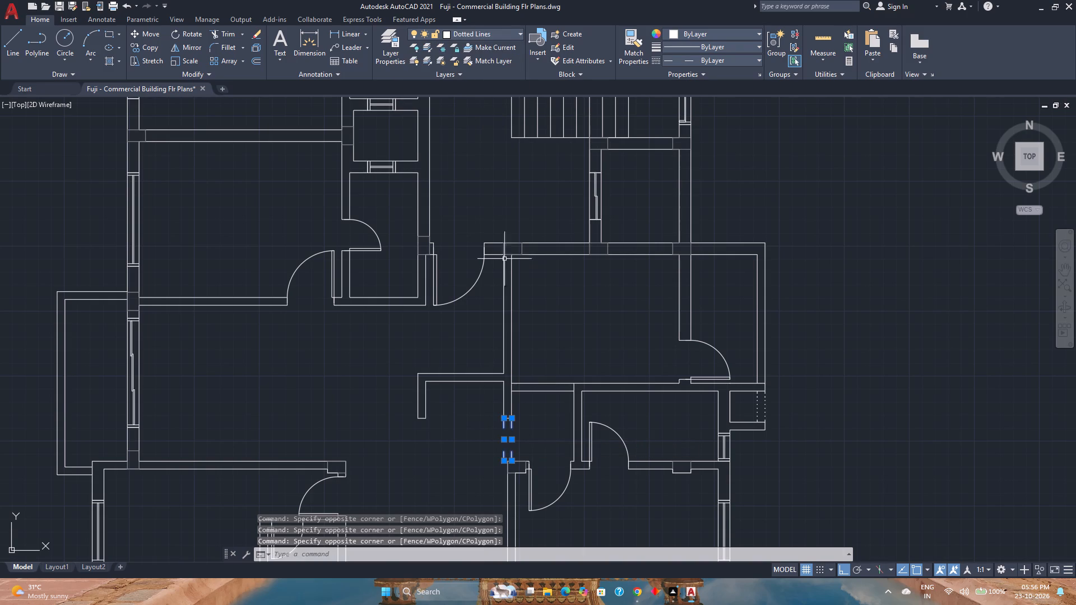
# Match the upper flat's three closing line pairs to the properties of the finely dotted line at the small recess in the outer wall.
pyautogui.scroll(-1, 526, 274)
pyautogui.middleClick(526, 274)
pyautogui.moveTo(526, 274); pyautogui.dragTo(543, 514, button='middle')
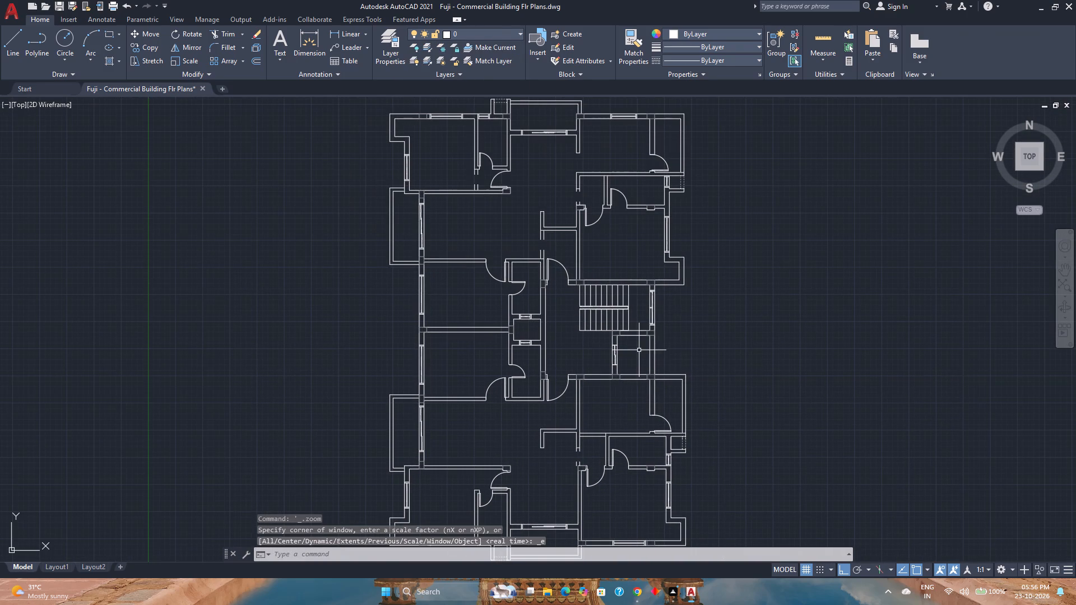
pyautogui.scroll(1, 656, 207)
pyautogui.scroll(1, 702, 160)
pyautogui.moveTo(702, 160); pyautogui.dragTo(720, 251, button='middle')
pyautogui.click(639, 44)
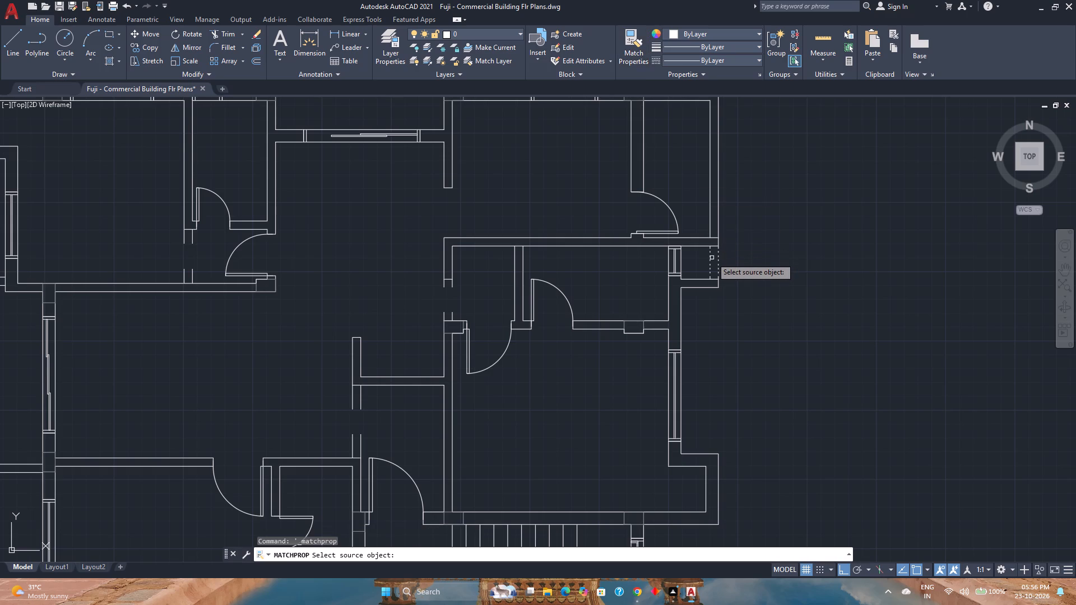
pyautogui.click(709, 259)
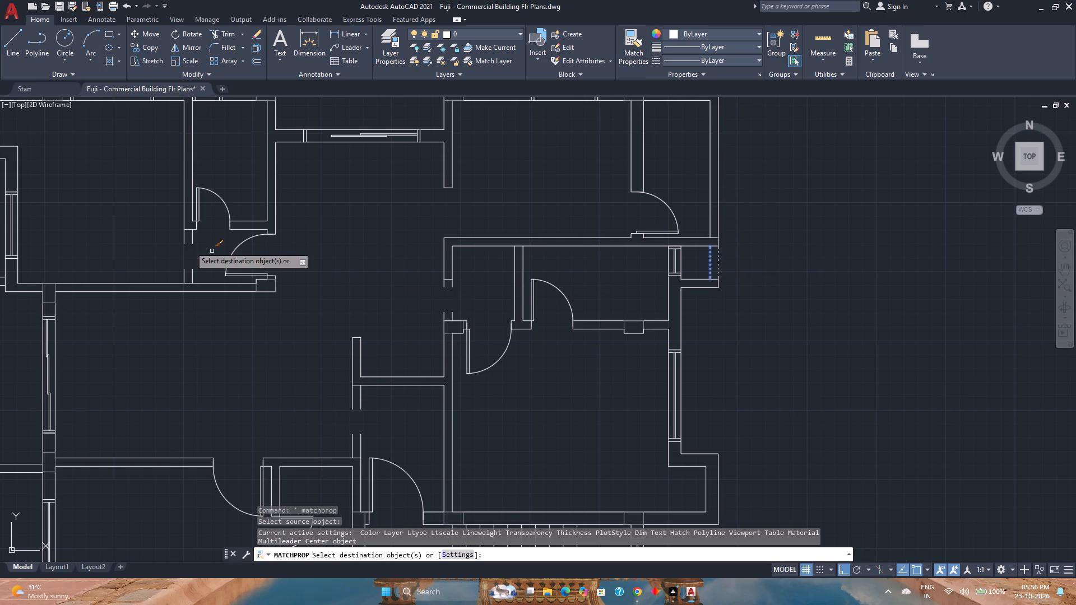
pyautogui.click(192, 242)
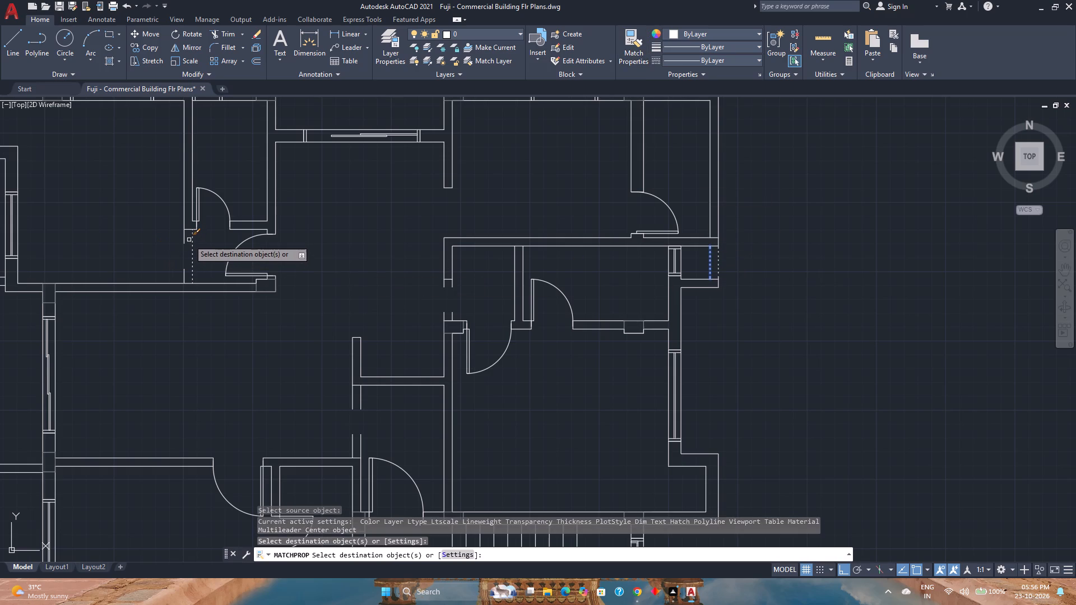
pyautogui.click(185, 239)
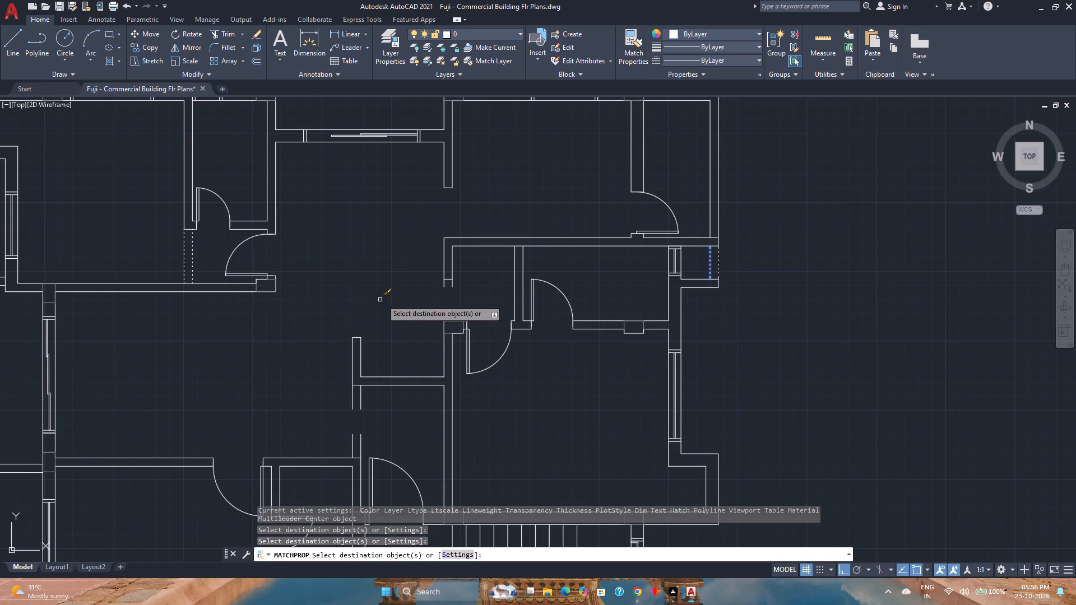
pyautogui.moveTo(465, 296); pyautogui.dragTo(410, 290)
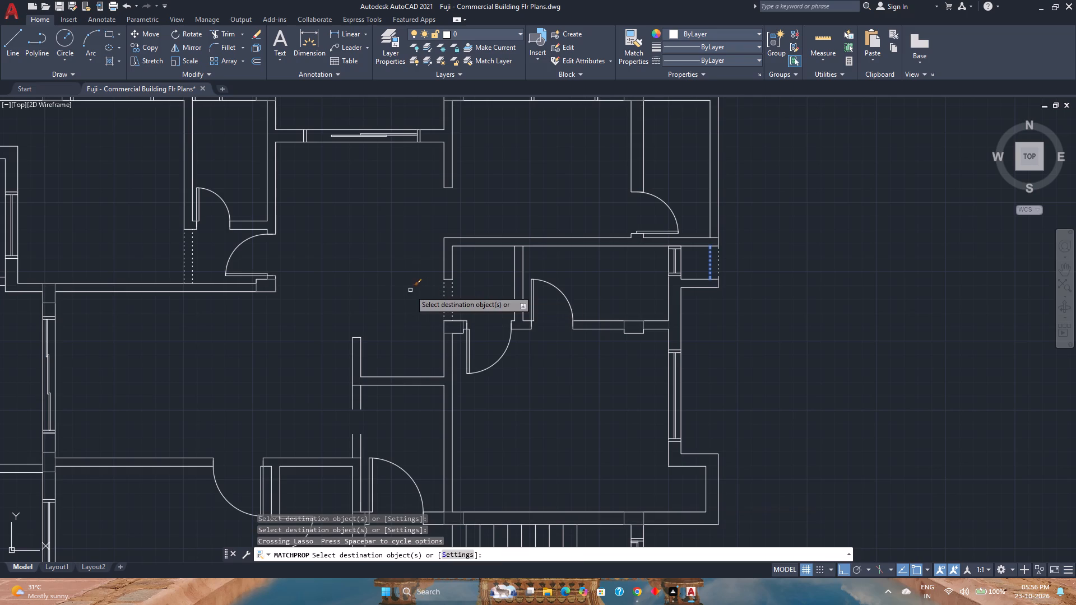
pyautogui.moveTo(381, 416); pyautogui.dragTo(332, 396)
# Match the lower flat's horizontal and vertical closing line pairs around the passage to the same dotted line properties.
pyautogui.moveTo(392, 418); pyautogui.dragTo(388, 393, button='middle')
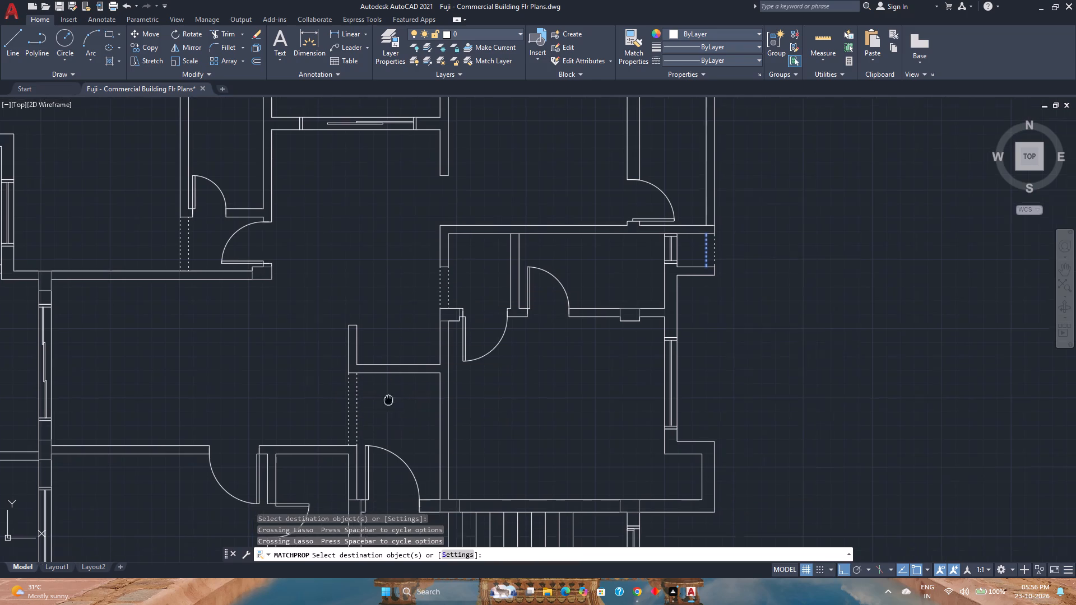
pyautogui.moveTo(388, 393); pyautogui.dragTo(406, 256, button='middle')
pyautogui.scroll(-2, 417, 413)
pyautogui.moveTo(417, 413); pyautogui.dragTo(402, 342, button='middle')
pyautogui.middleClick(402, 337)
pyautogui.moveTo(402, 332); pyautogui.dragTo(402, 327, button='middle')
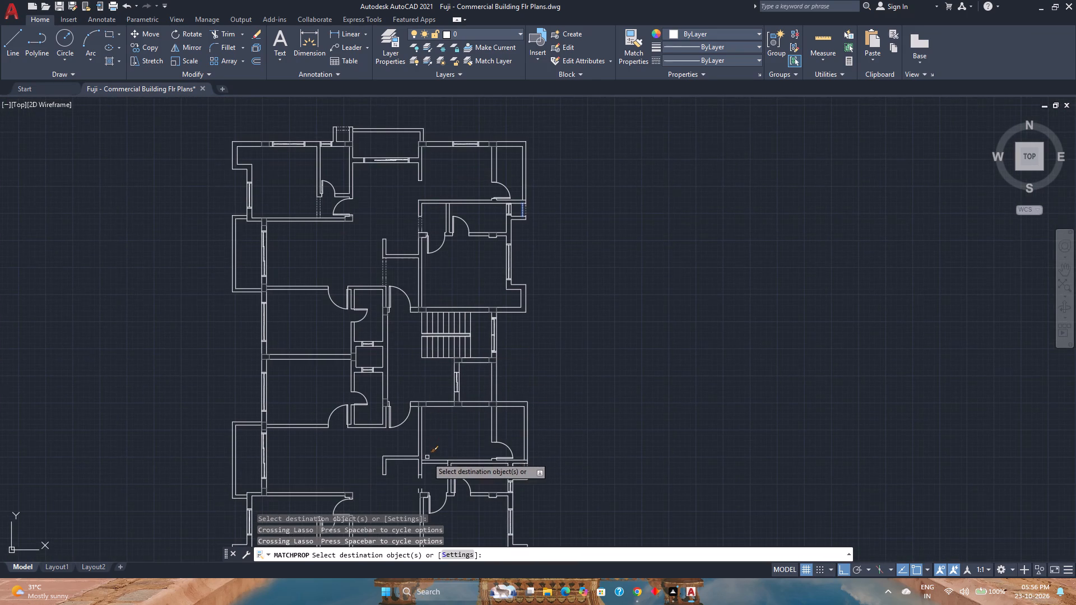
pyautogui.scroll(1, 426, 457)
pyautogui.moveTo(426, 457); pyautogui.dragTo(413, 380, button='middle')
pyautogui.moveTo(429, 408); pyautogui.dragTo(424, 372)
pyautogui.moveTo(423, 425); pyautogui.dragTo(390, 417)
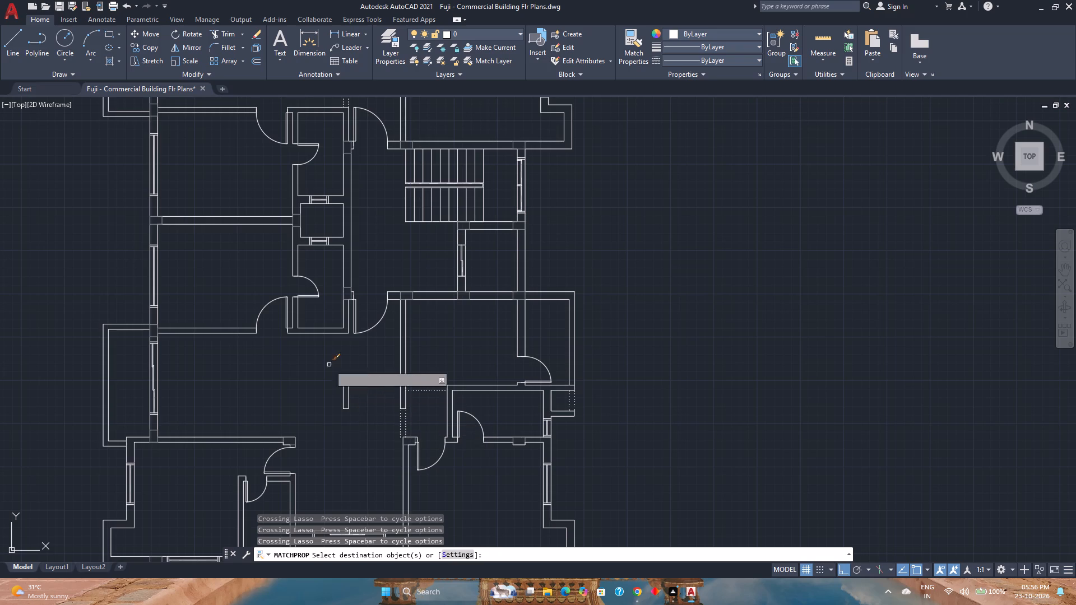
pyautogui.scroll(2, 337, 339)
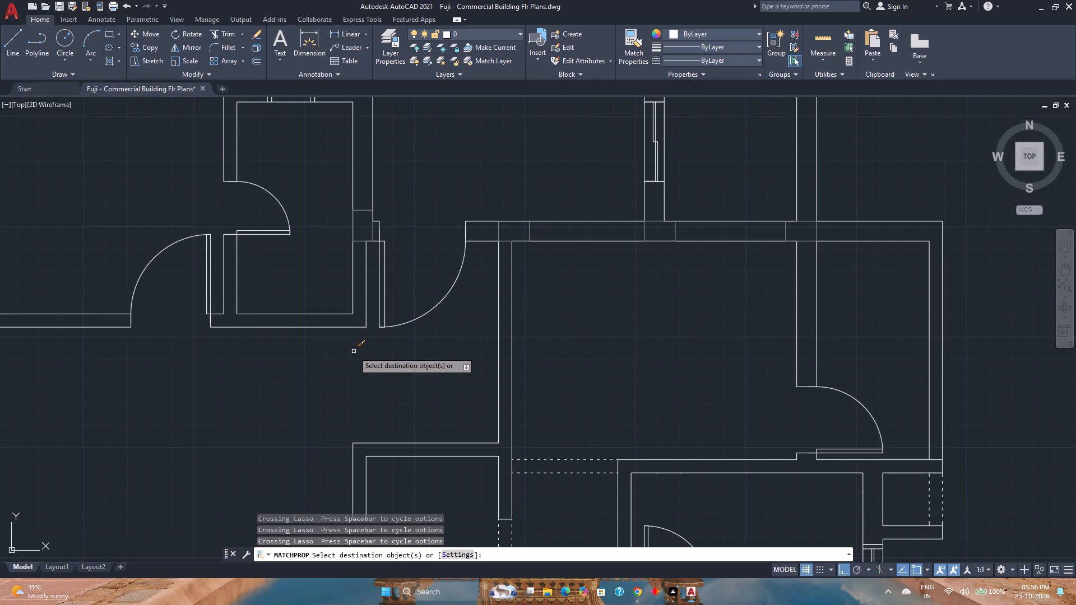
pyautogui.press('Escape')
# Save the drawing.
pyautogui.hotkey('ctrl', 's')
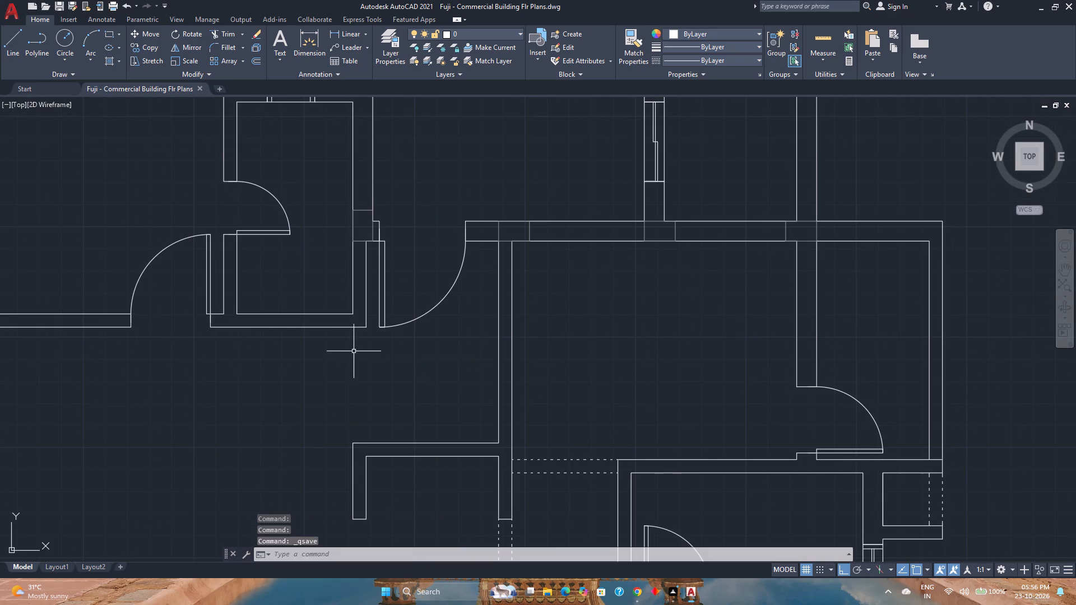
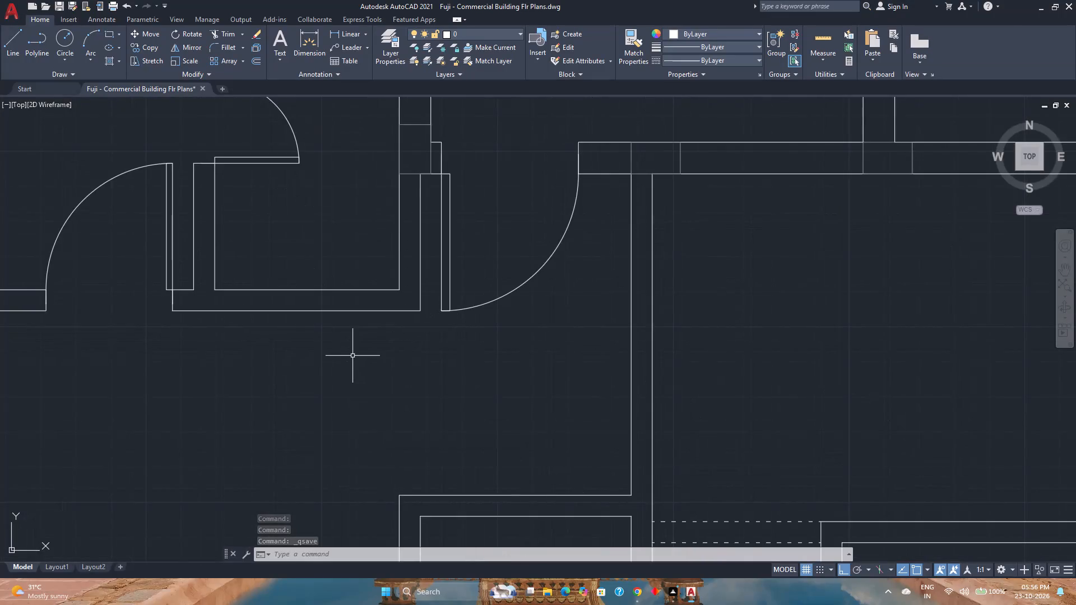
# Draw a vertical line across the lower flat's opening beside the entrance door, from wall corner to wall below, and offset it 6" toward the living room.
pyautogui.scroll(-2, 353, 356)
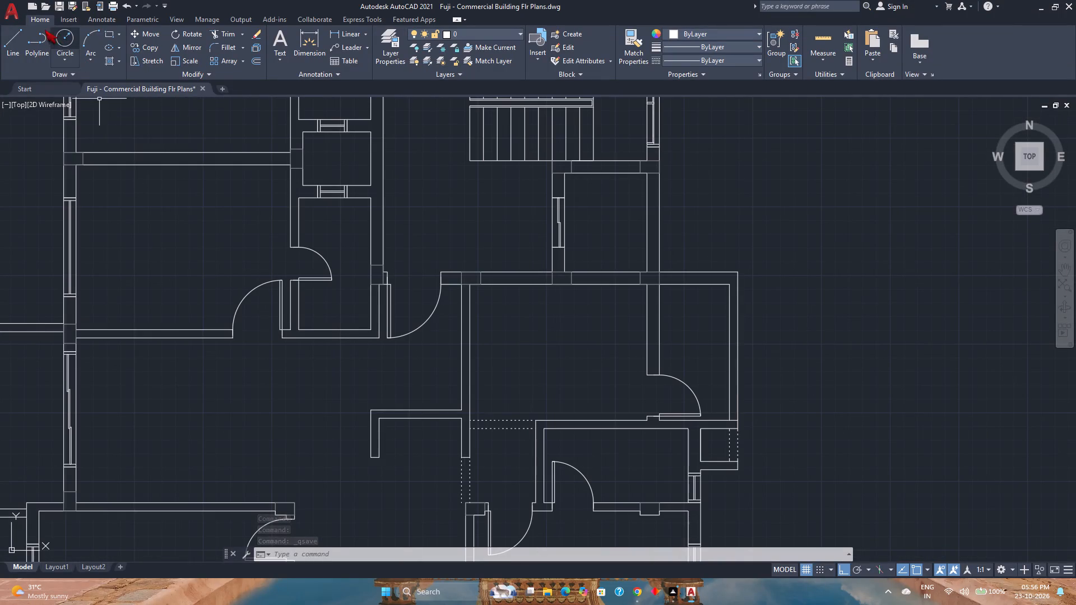
pyautogui.click(16, 42)
pyautogui.scroll(2, 373, 347)
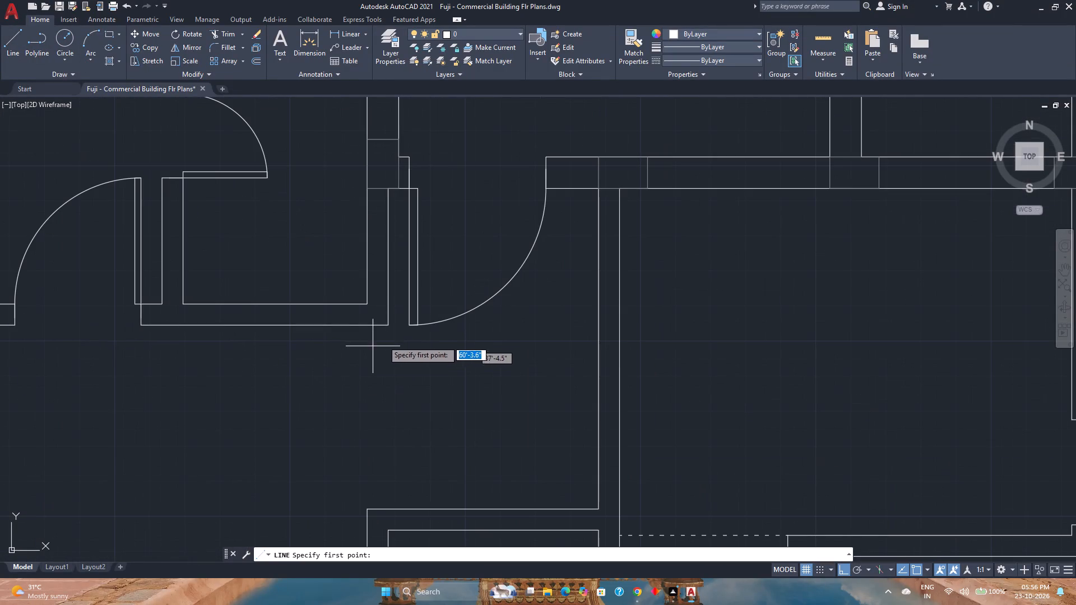
pyautogui.click(389, 328)
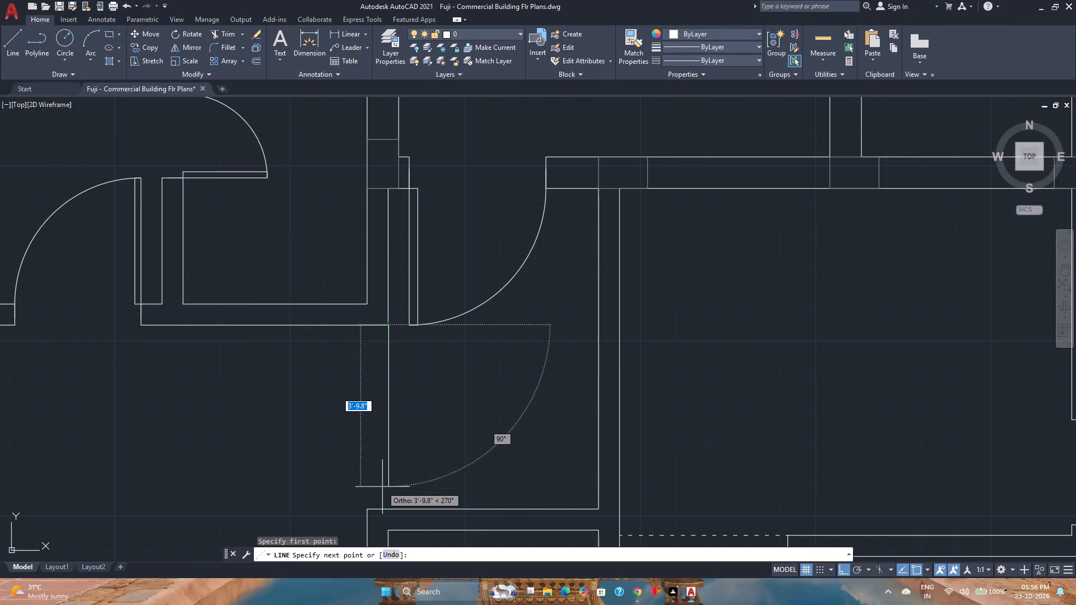
pyautogui.click(391, 508)
pyautogui.rightClick(312, 420)
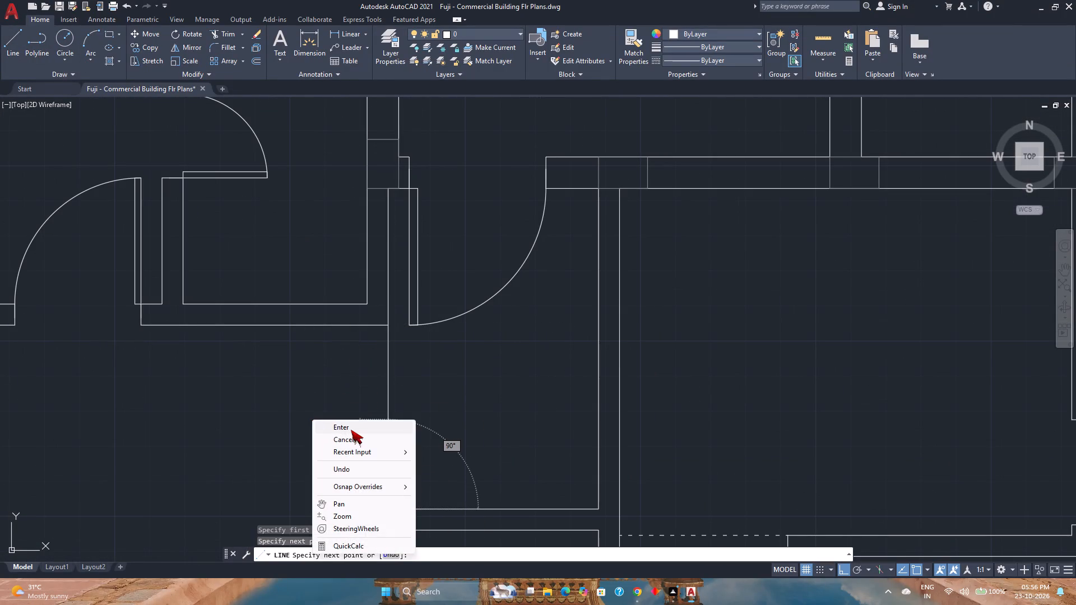
pyautogui.click(352, 426)
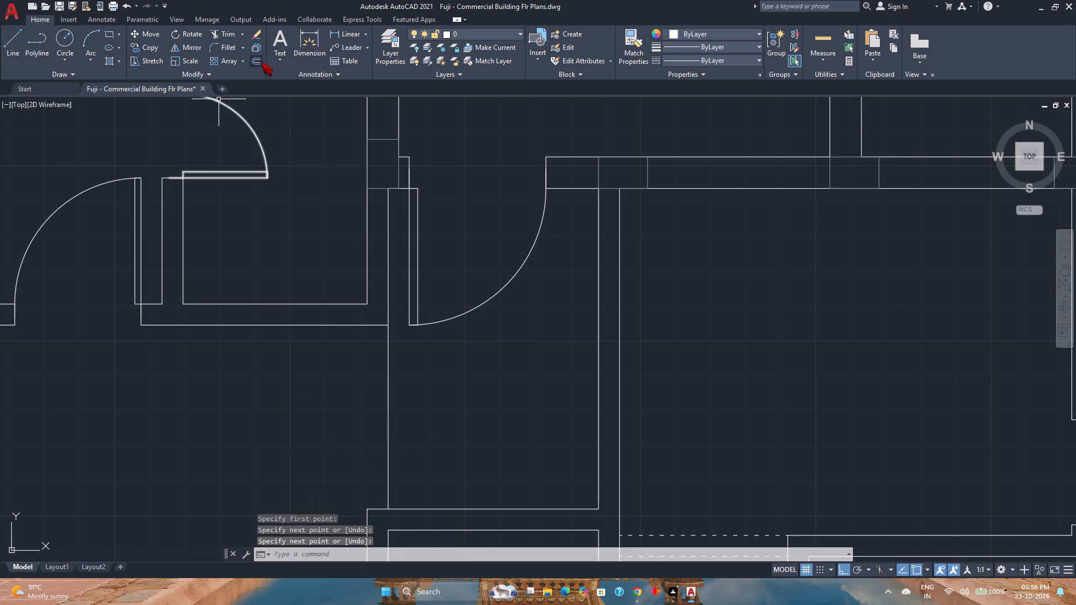
pyautogui.click(261, 62)
pyautogui.press('Return')
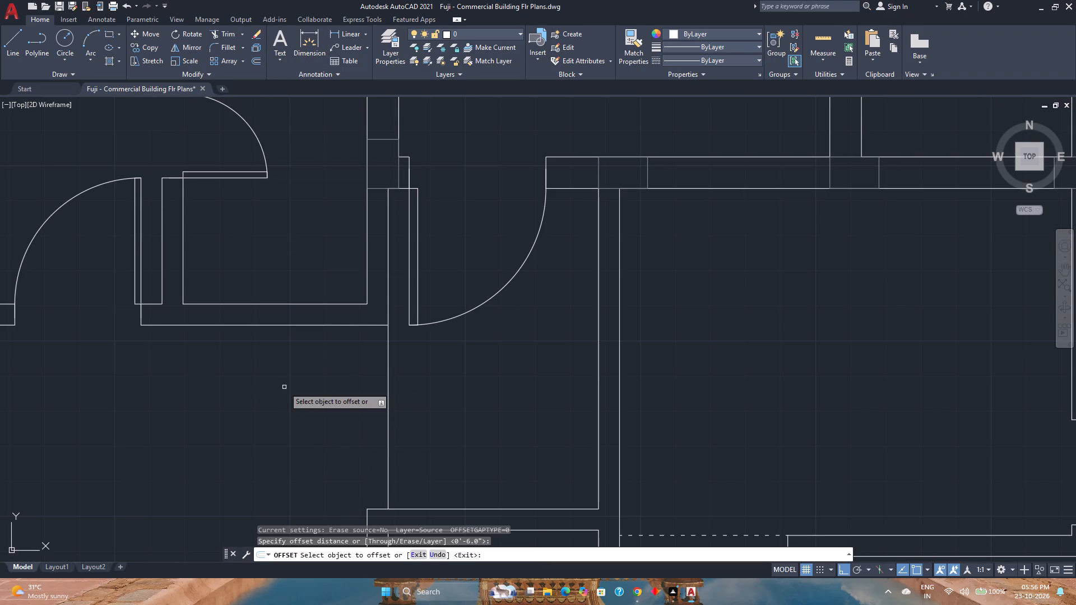
pyautogui.click(389, 371)
pyautogui.click(333, 375)
pyautogui.rightClick(333, 375)
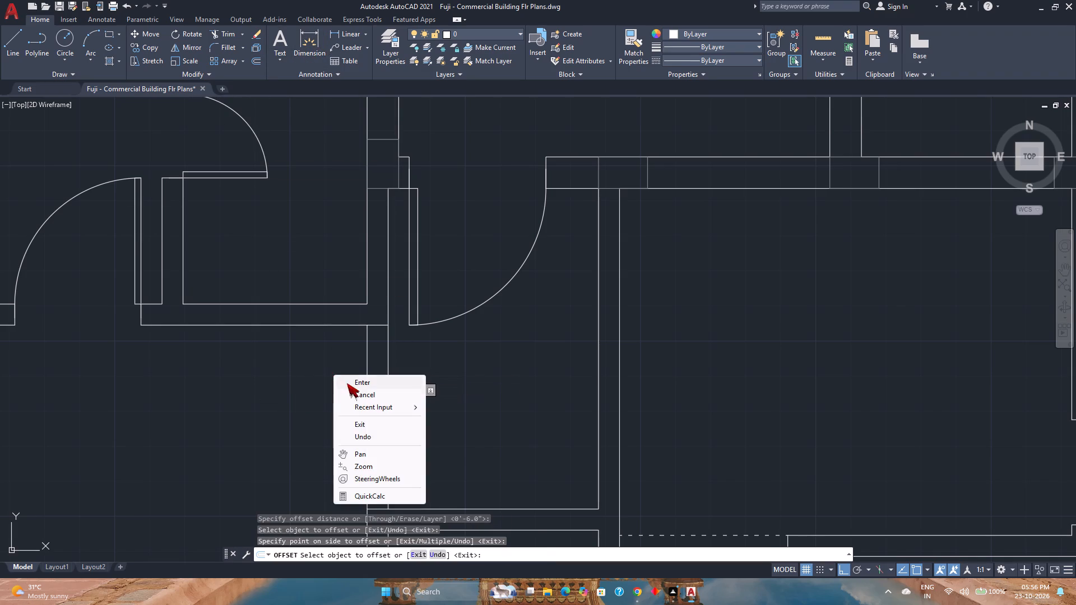
pyautogui.click(347, 383)
# Move the new vertical closing line pair beside the lower flat's entrance to the Dotted Lines layer.
pyautogui.click(400, 393)
pyautogui.click(317, 388)
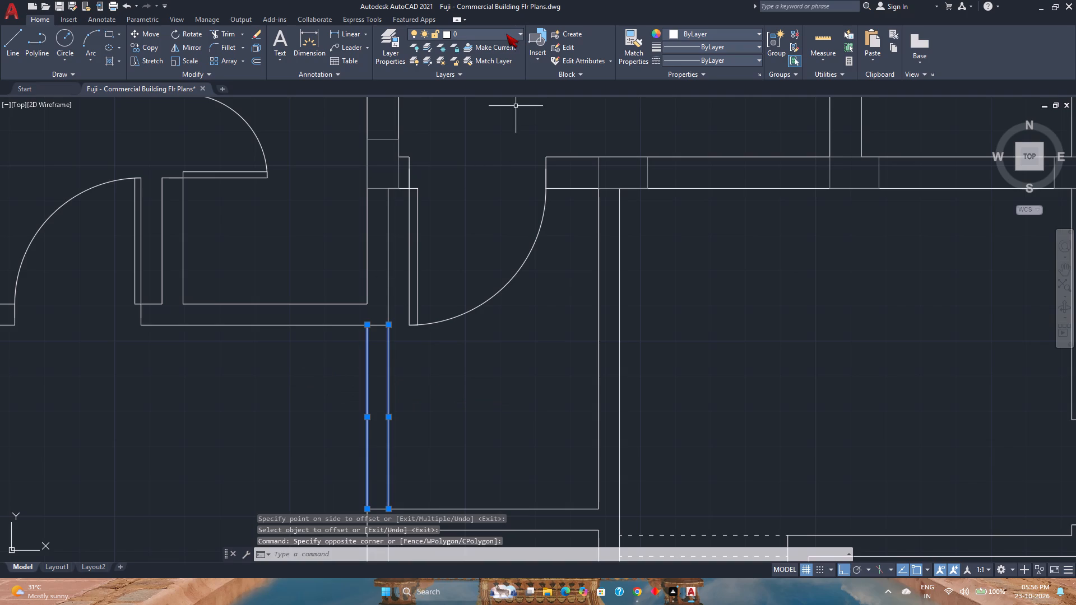
pyautogui.click(506, 34)
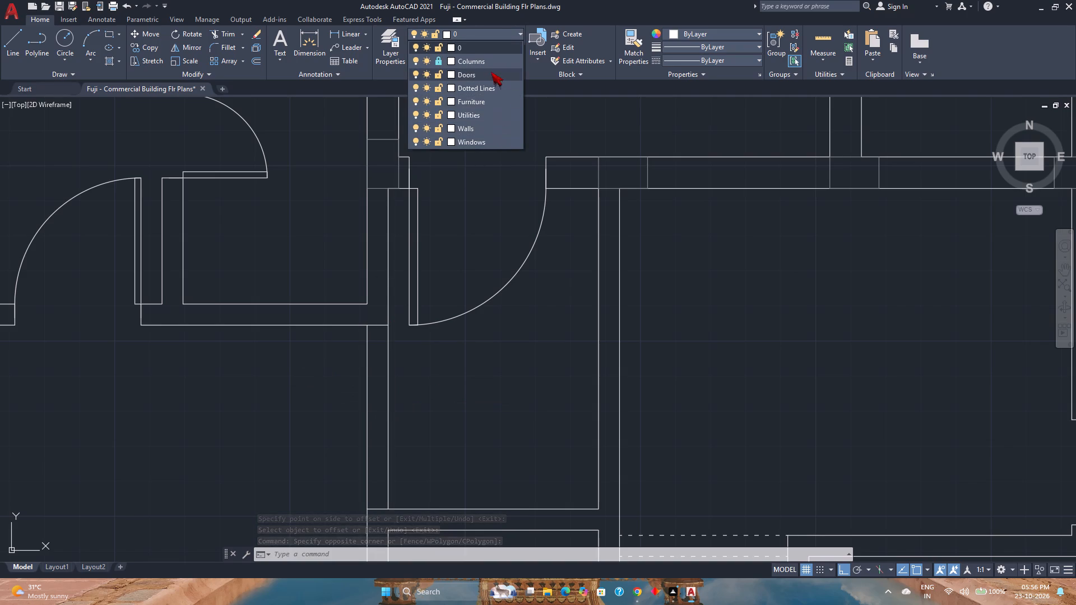
pyautogui.click(489, 87)
pyautogui.scroll(-2, 459, 360)
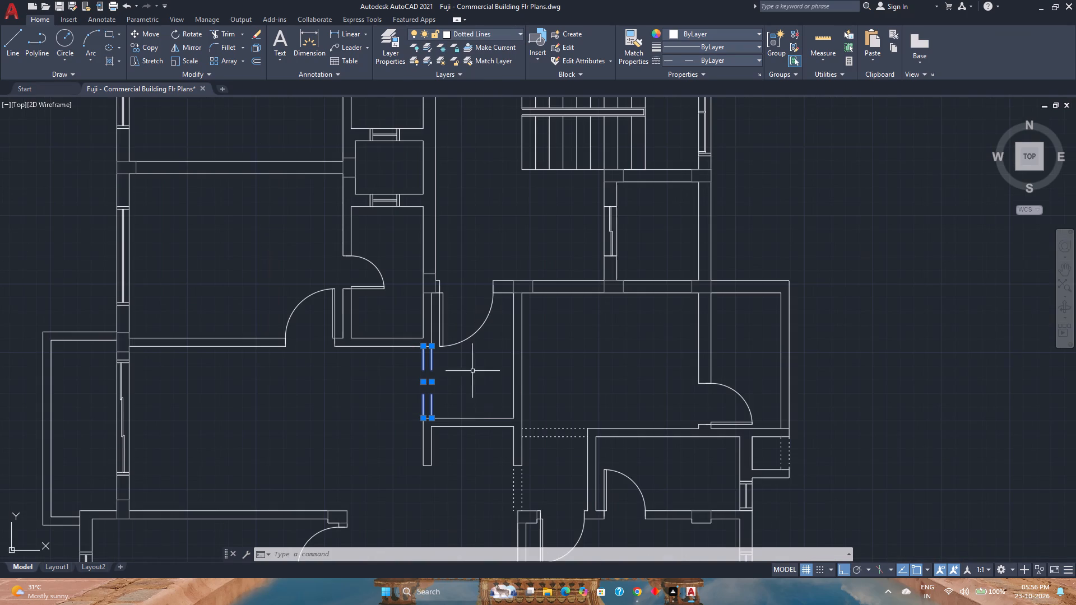
pyautogui.press('Escape')
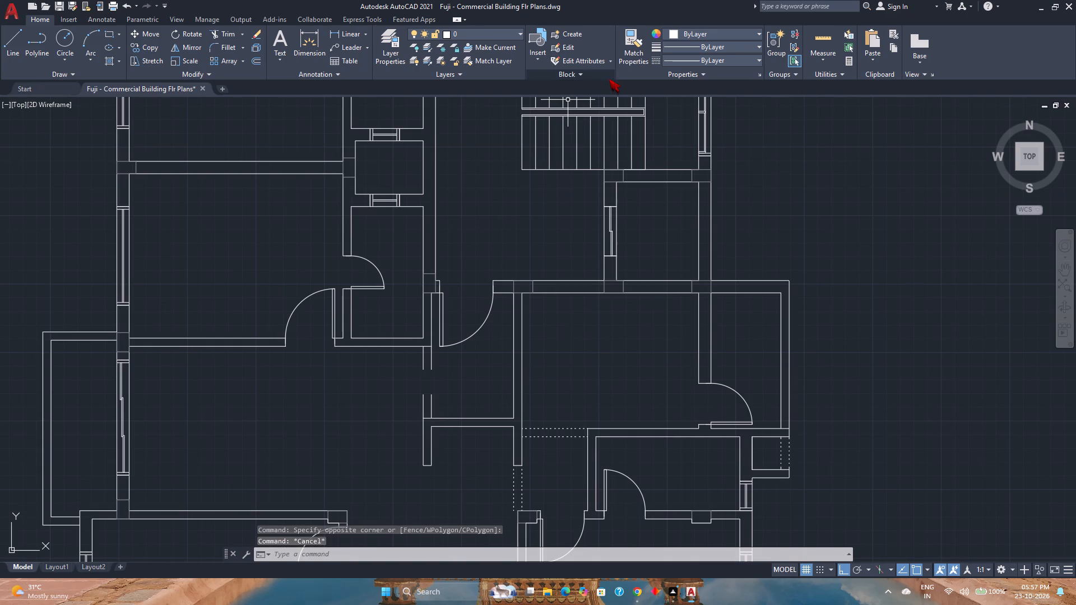
# Match the closing line pair beside the lower flat's entrance to the properties of the finely dotted horizontal passage line.
pyautogui.click(634, 45)
pyautogui.click(565, 429)
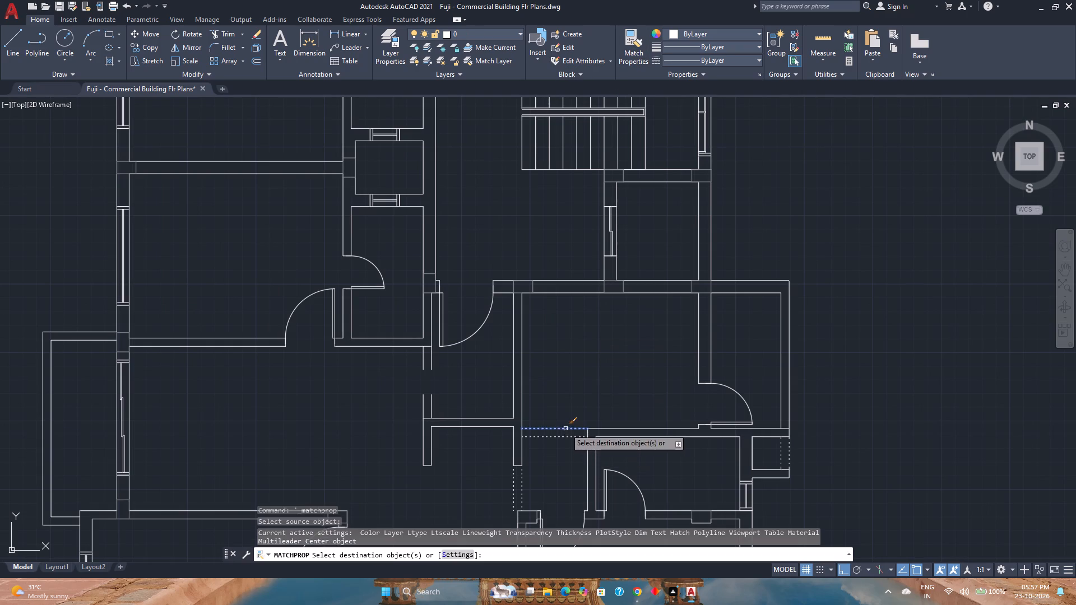
pyautogui.click(445, 389)
pyautogui.click(363, 381)
pyautogui.rightClick(363, 381)
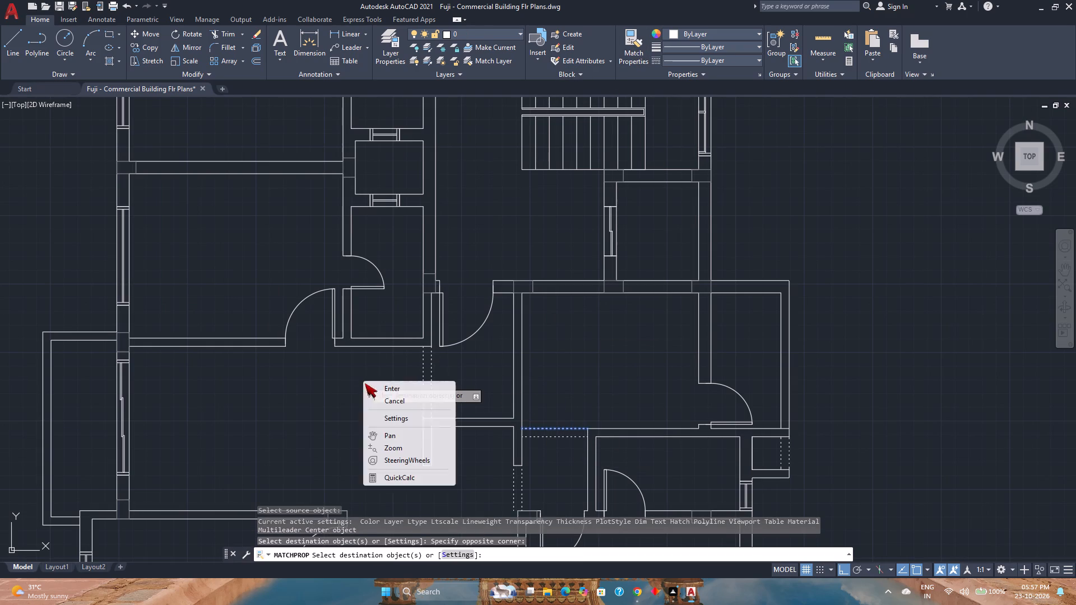
pyautogui.click(394, 389)
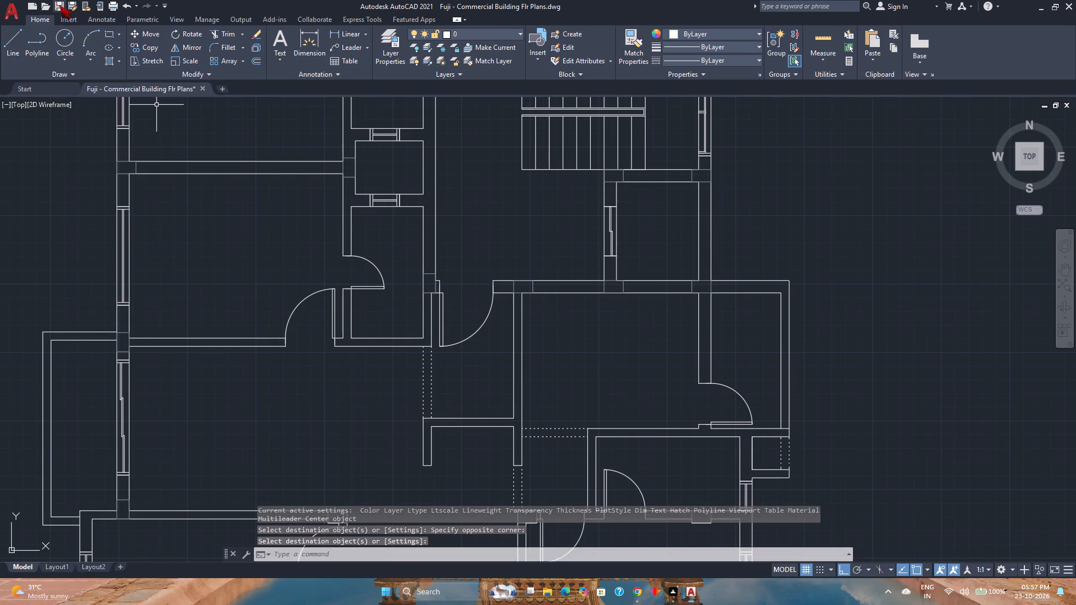
# Save the drawing.
pyautogui.click(58, 3)
# Examine the lower flat's wall openings and the area around the staircase and small central shaft.
pyautogui.scroll(-3, 327, 345)
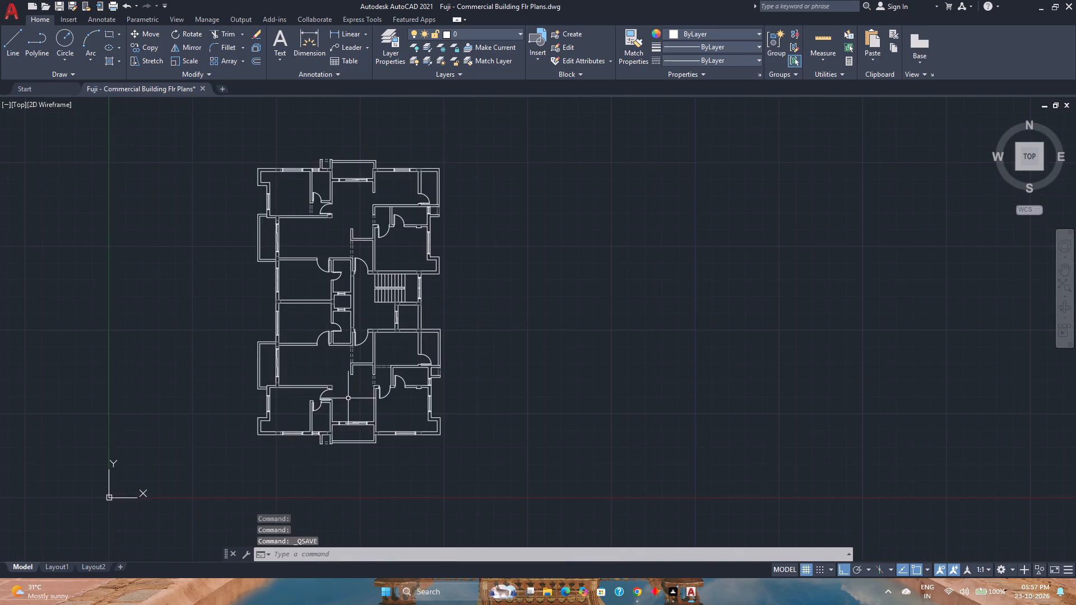
pyautogui.scroll(3, 349, 399)
pyautogui.moveTo(353, 399); pyautogui.dragTo(394, 450, button='middle')
pyautogui.scroll(-2, 398, 430)
pyautogui.scroll(2, 399, 430)
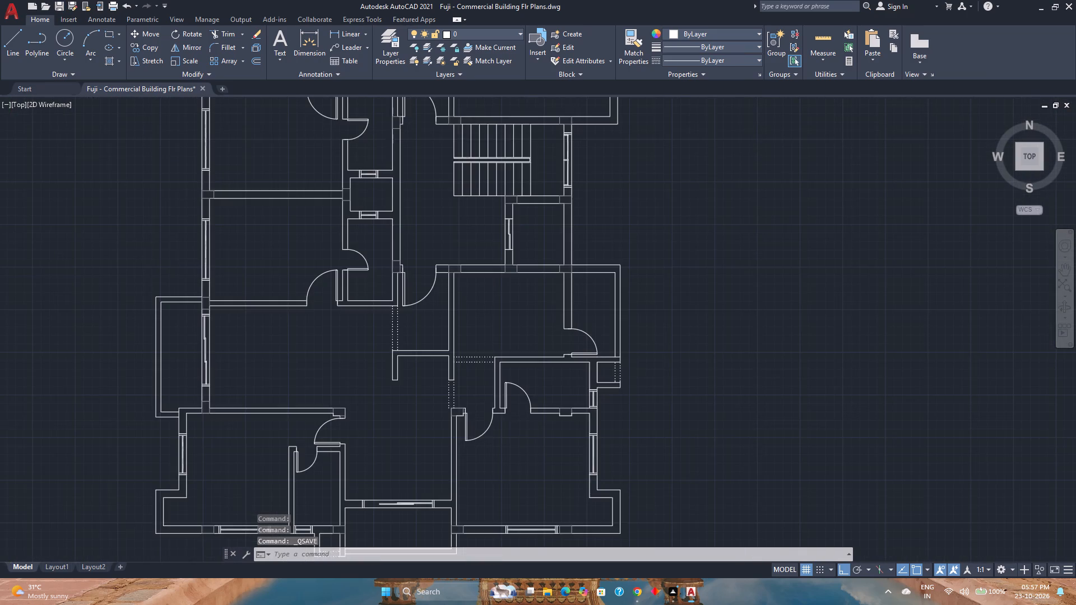
pyautogui.scroll(-2, 399, 430)
pyautogui.scroll(3, 381, 404)
pyautogui.moveTo(381, 405); pyautogui.dragTo(405, 460, button='middle')
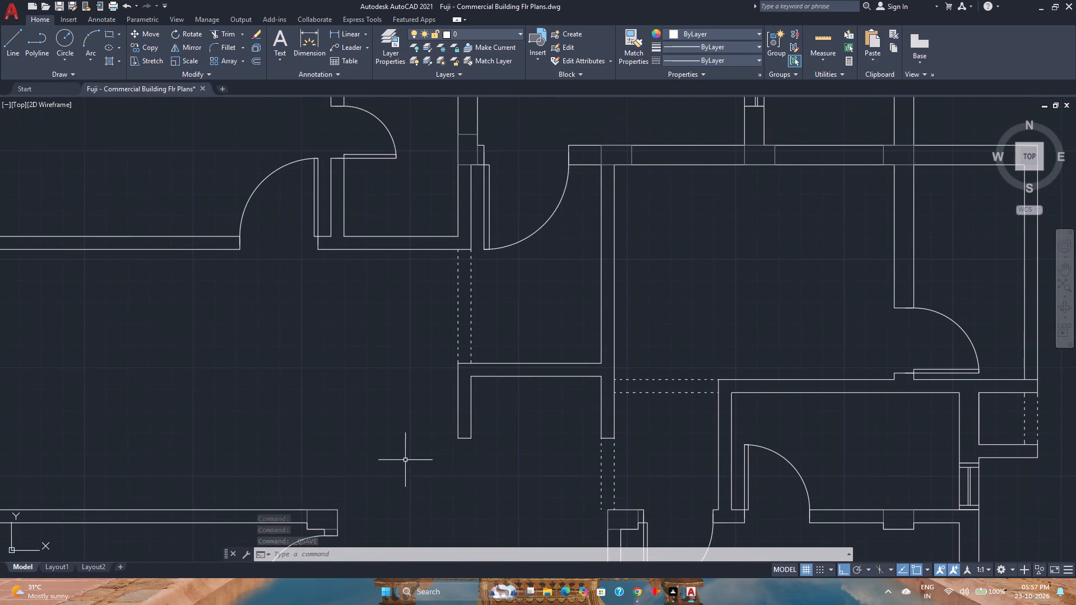
pyautogui.scroll(-2, 399, 432)
pyautogui.scroll(-2, 485, 383)
pyautogui.moveTo(546, 427); pyautogui.dragTo(546, 426, button='middle')
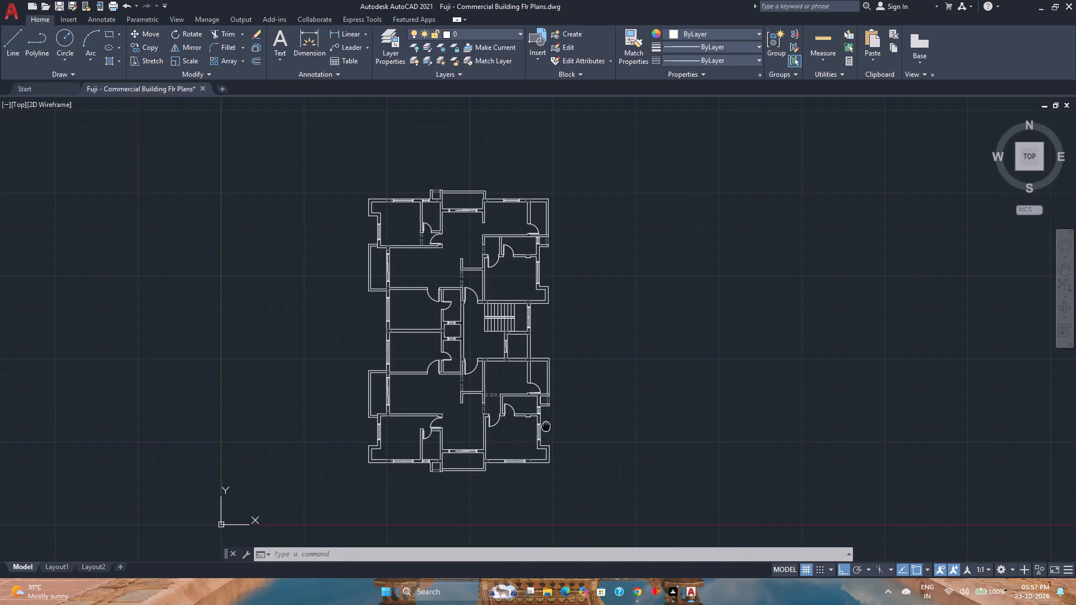
pyautogui.moveTo(546, 426); pyautogui.dragTo(474, 372, button='middle')
pyautogui.scroll(-1, 474, 371)
pyautogui.scroll(3, 463, 320)
pyautogui.scroll(2, 401, 335)
pyautogui.scroll(-1, 400, 336)
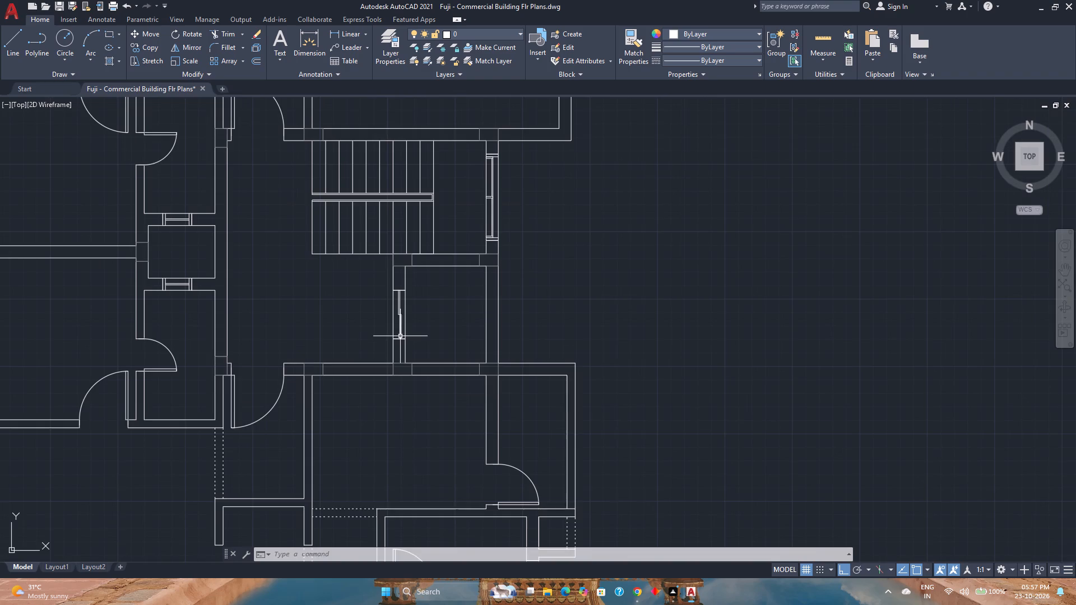
pyautogui.moveTo(400, 336); pyautogui.dragTo(457, 334, button='middle')
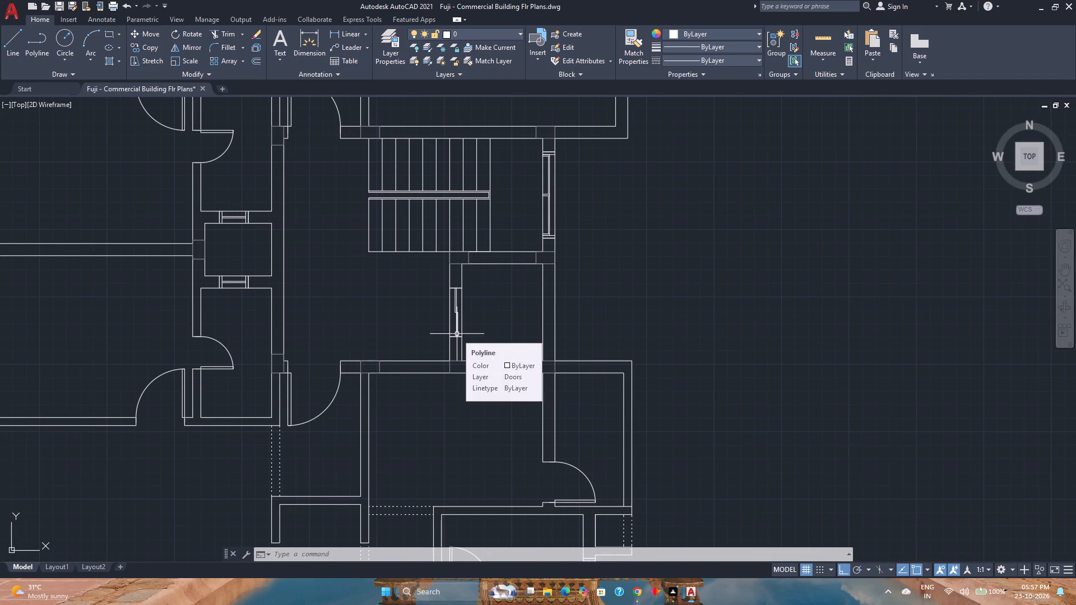
pyautogui.scroll(-1, 457, 334)
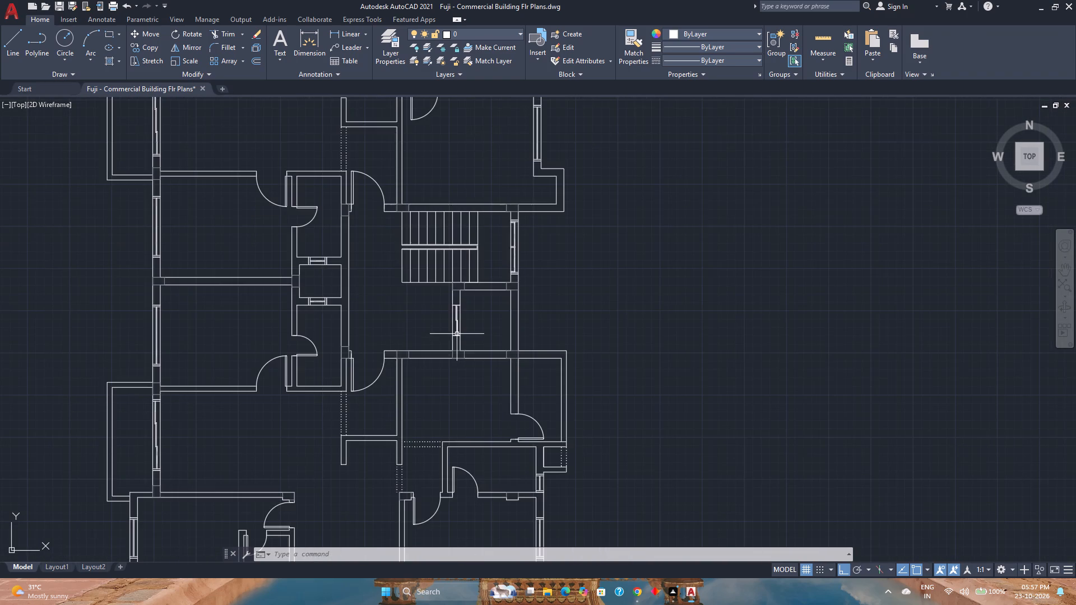
# Draw two crossing diagonal lines between opposite corners of the small rectangular shaft between the two toilets.
pyautogui.scroll(2, 326, 290)
pyautogui.moveTo(326, 290); pyautogui.dragTo(351, 342, button='middle')
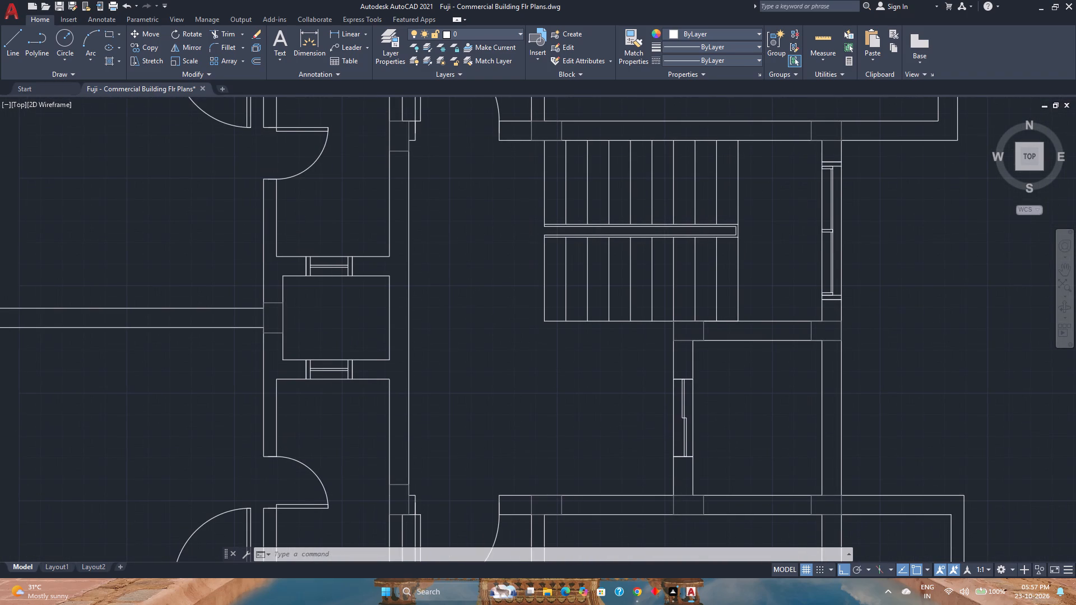
pyautogui.click(7, 39)
pyautogui.click(280, 278)
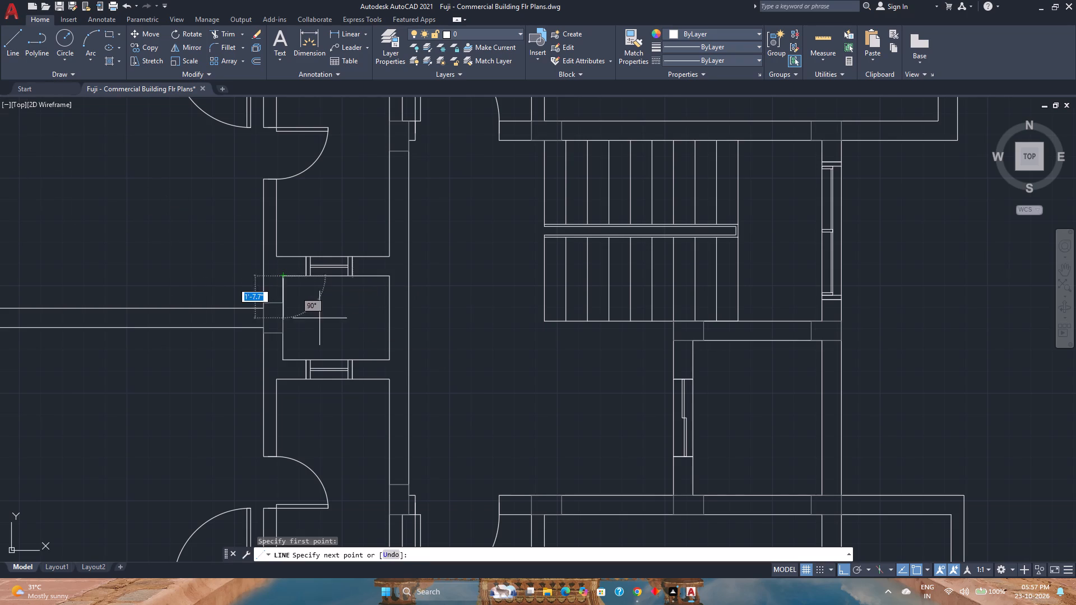
pyautogui.click(391, 360)
pyautogui.press('Escape')
pyautogui.press('space')
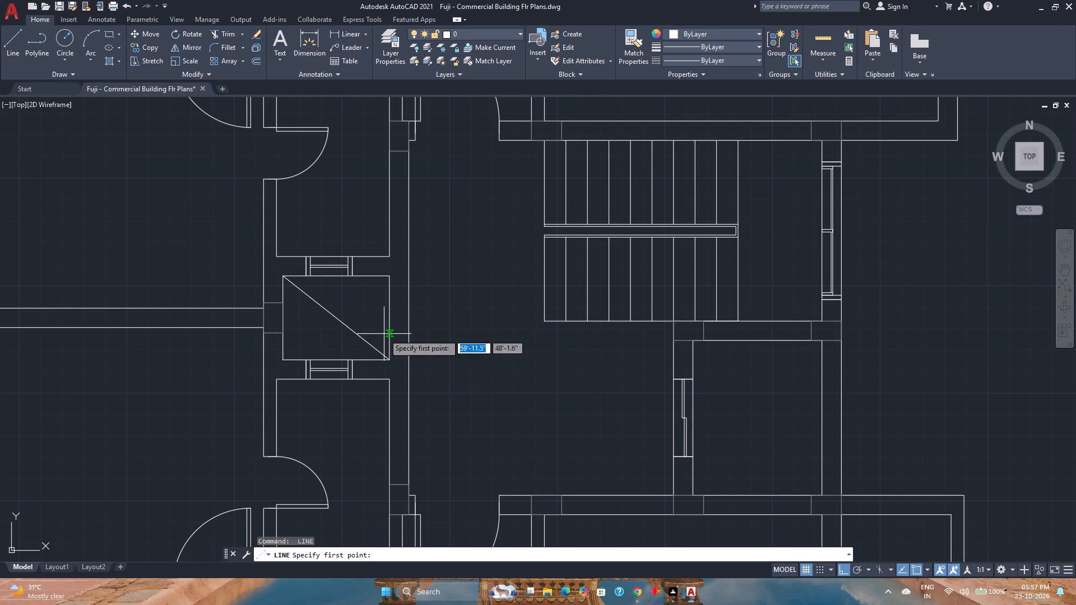
pyautogui.click(386, 276)
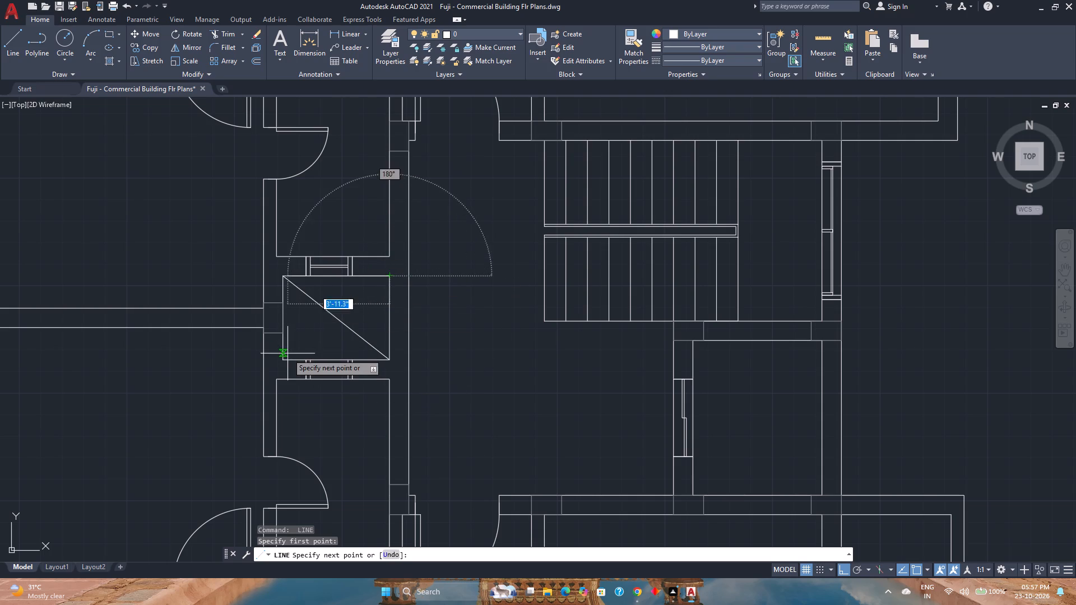
pyautogui.click(286, 359)
pyautogui.press('Escape')
# Save the drawing.
pyautogui.scroll(-4, 294, 355)
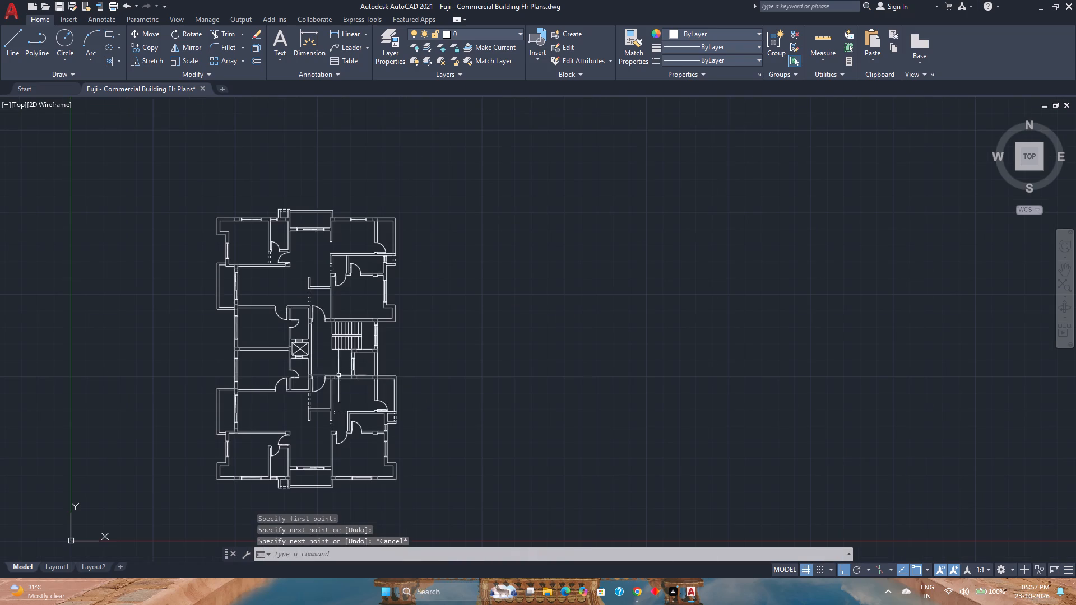
pyautogui.hotkey('ctrl', 's')
# Review the central core and the upper flat for wall openings that still lack dotted closing lines.
pyautogui.scroll(2, 319, 357)
pyautogui.moveTo(319, 357); pyautogui.dragTo(377, 342, button='middle')
pyautogui.scroll(2, 377, 342)
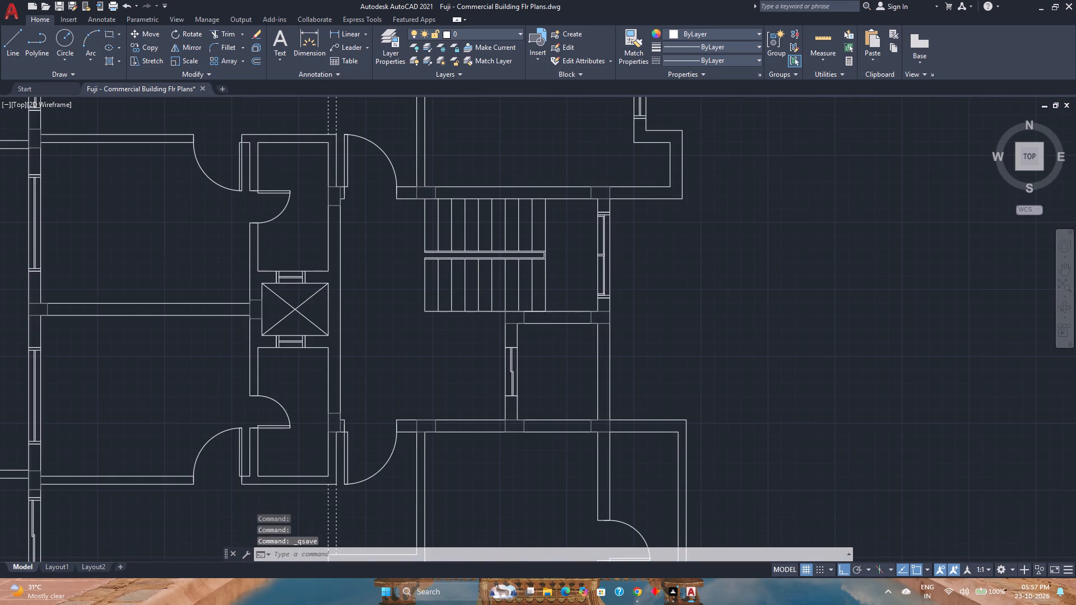
pyautogui.scroll(-1, 377, 342)
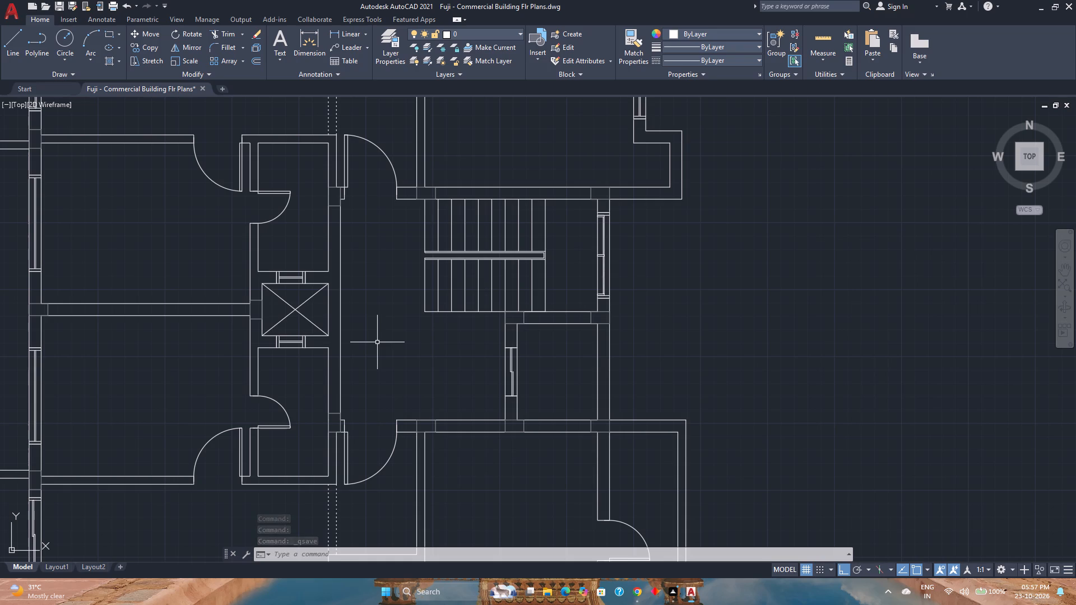
pyautogui.scroll(1, 391, 353)
pyautogui.scroll(-2, 391, 353)
pyautogui.scroll(-2, 422, 390)
pyautogui.moveTo(420, 390); pyautogui.dragTo(397, 364, button='middle')
pyautogui.middleClick(397, 364)
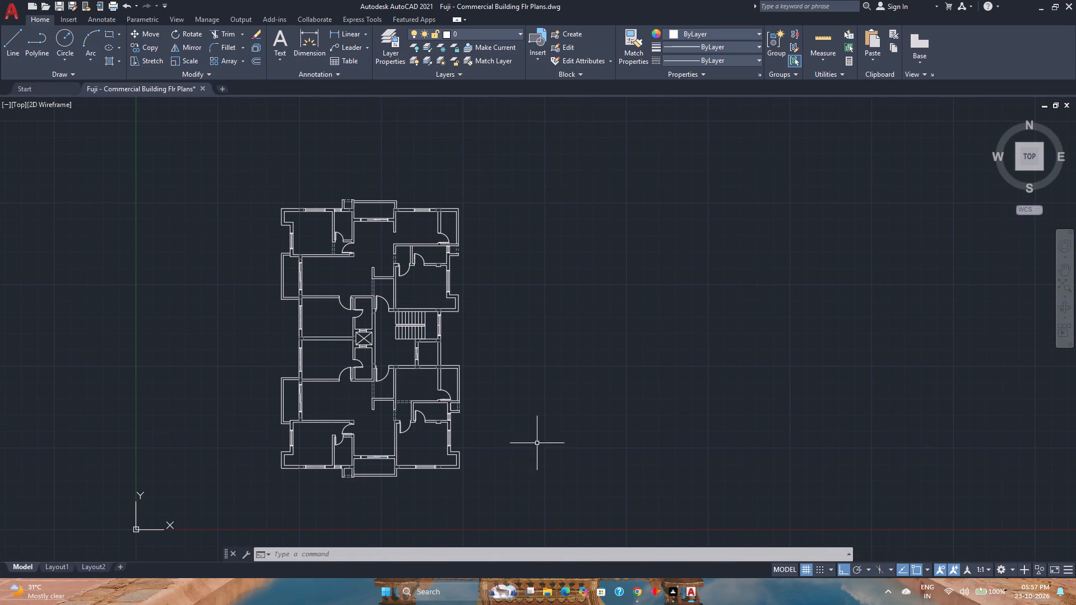
pyautogui.scroll(3, 420, 310)
pyautogui.moveTo(420, 310); pyautogui.dragTo(486, 438, button='middle')
pyautogui.scroll(-1, 480, 406)
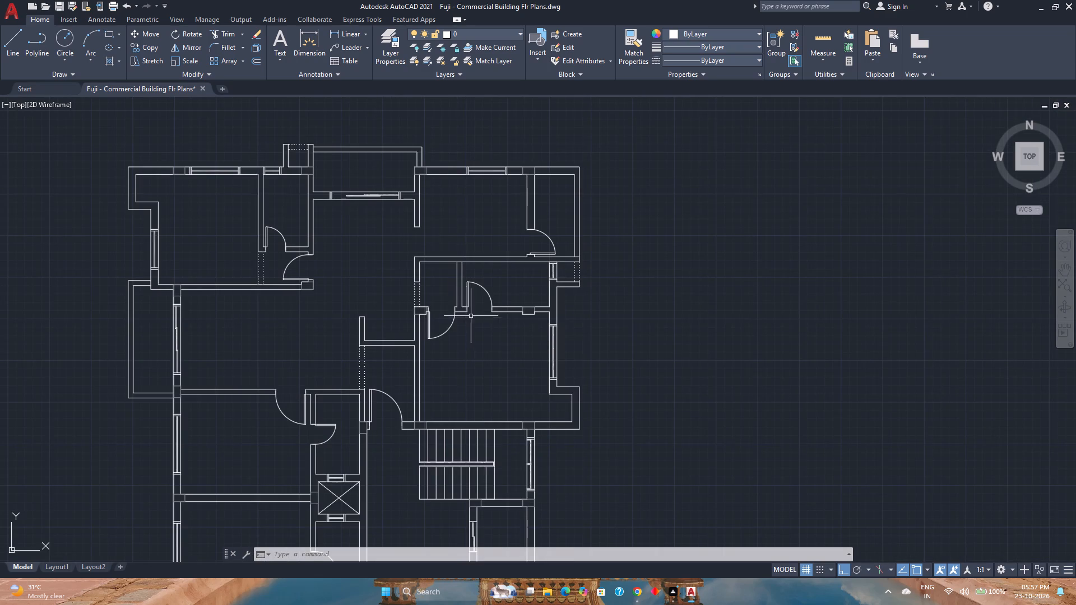
# Copy the upper flat's dotted closing line pair beside the bedroom passage 5'-0" up, into the opening above the horizontal wall.
pyautogui.scroll(2, 438, 294)
pyautogui.moveTo(438, 294); pyautogui.dragTo(474, 417, button='middle')
pyautogui.click(468, 415)
pyautogui.click(331, 412)
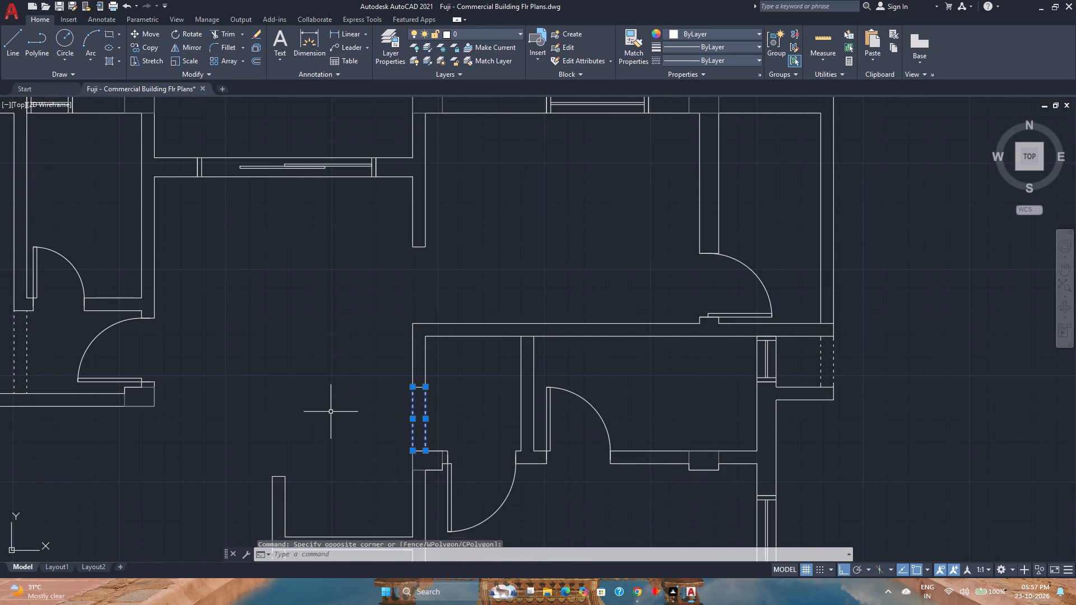
pyautogui.click(154, 45)
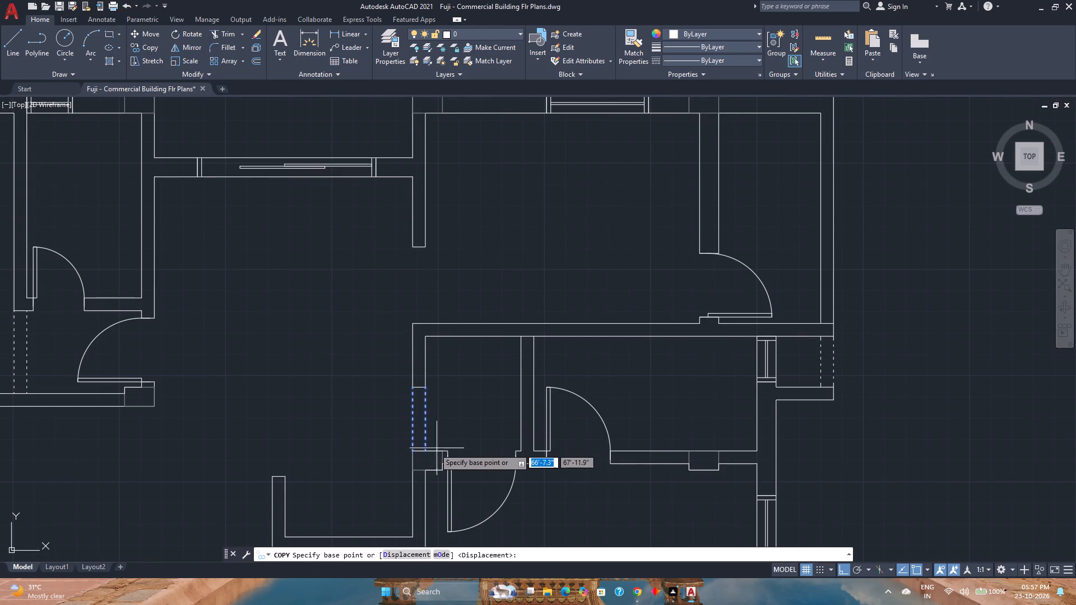
pyautogui.scroll(4, 429, 450)
pyautogui.click(409, 458)
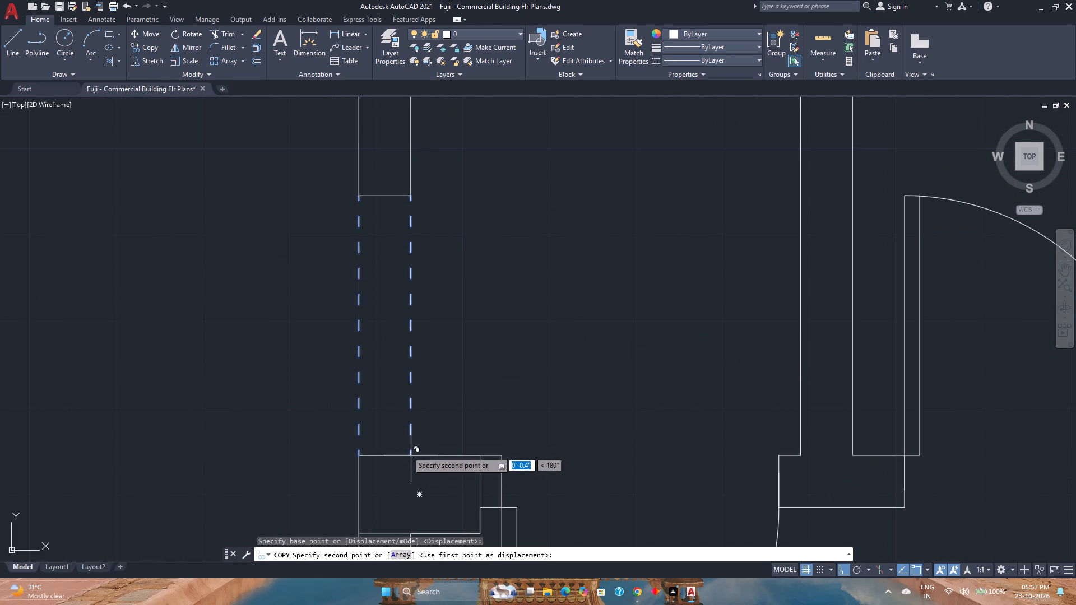
pyautogui.scroll(-4, 407, 439)
pyautogui.scroll(3, 395, 342)
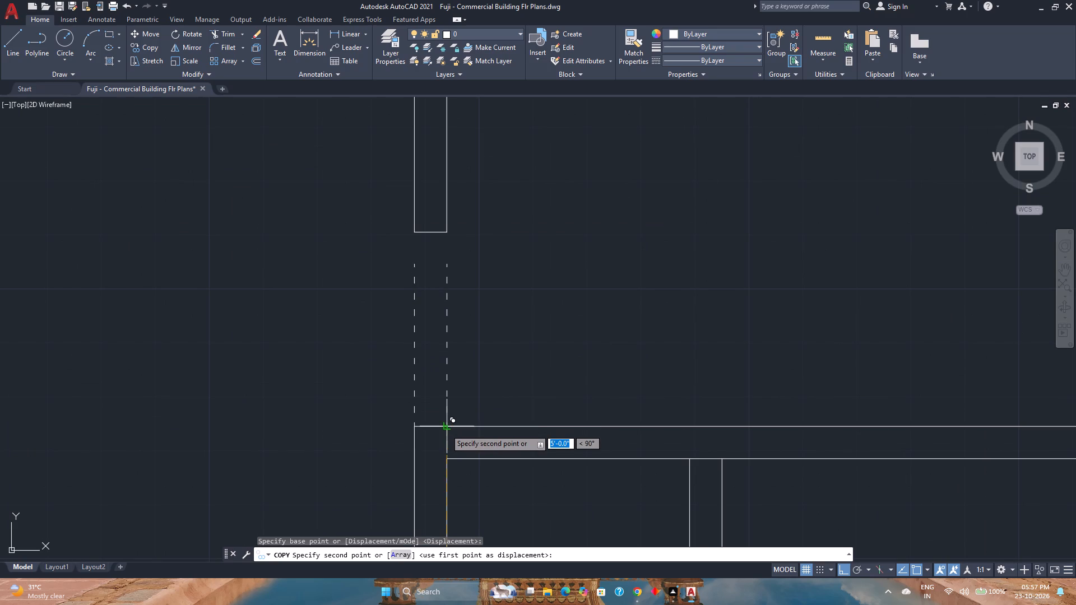
pyautogui.click(446, 429)
pyautogui.press('Escape')
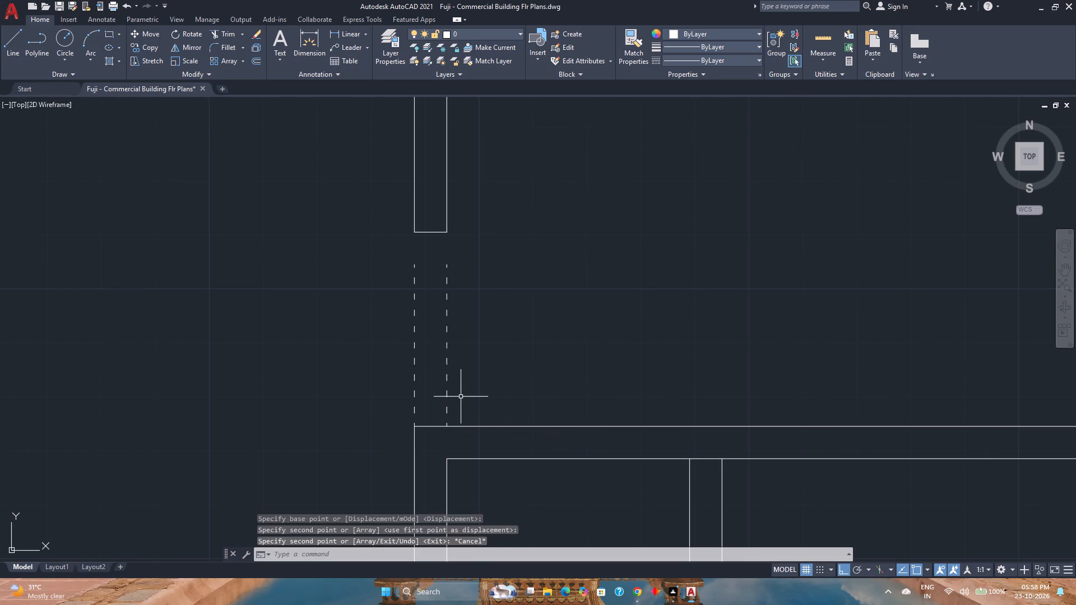
# Extend both copied dotted lines in the upper flat's passage opening up to the end of the wall above.
pyautogui.write('ex')
pyautogui.press('Return')
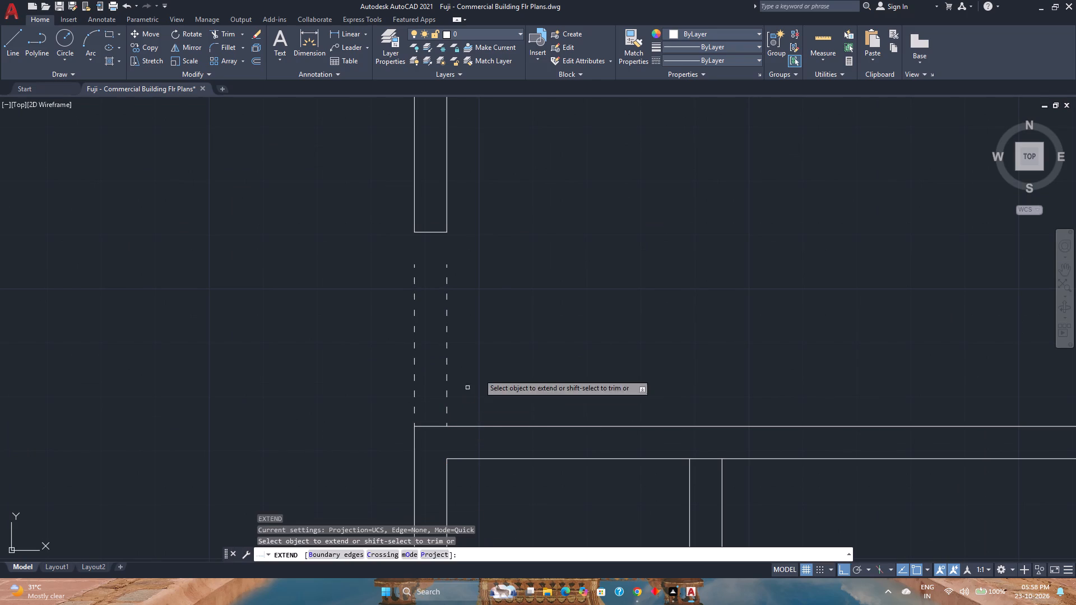
pyautogui.click(484, 350)
pyautogui.click(337, 327)
pyautogui.press('Escape')
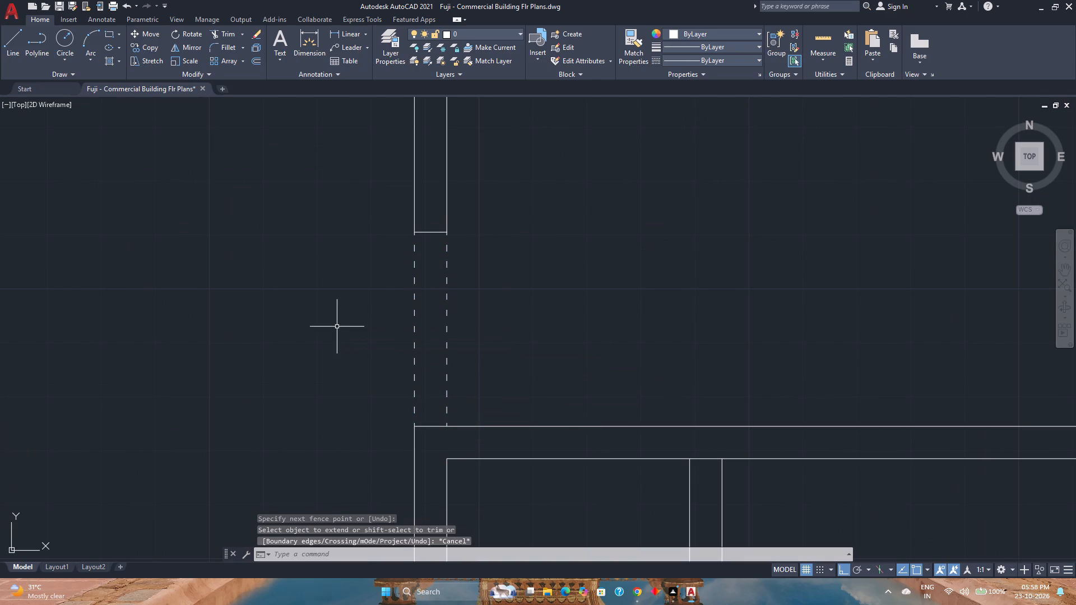
# Save the drawing with the upper flat's opening closed.
pyautogui.hotkey('ctrl', 's')
pyautogui.scroll(-3, 337, 327)
pyautogui.moveTo(341, 369); pyautogui.dragTo(435, 297, button='middle')
pyautogui.scroll(-1, 435, 297)
pyautogui.moveTo(421, 319); pyautogui.dragTo(441, 286, button='middle')
pyautogui.scroll(-1, 441, 287)
pyautogui.middleClick(441, 286)
pyautogui.hotkey('ctrl', 's')
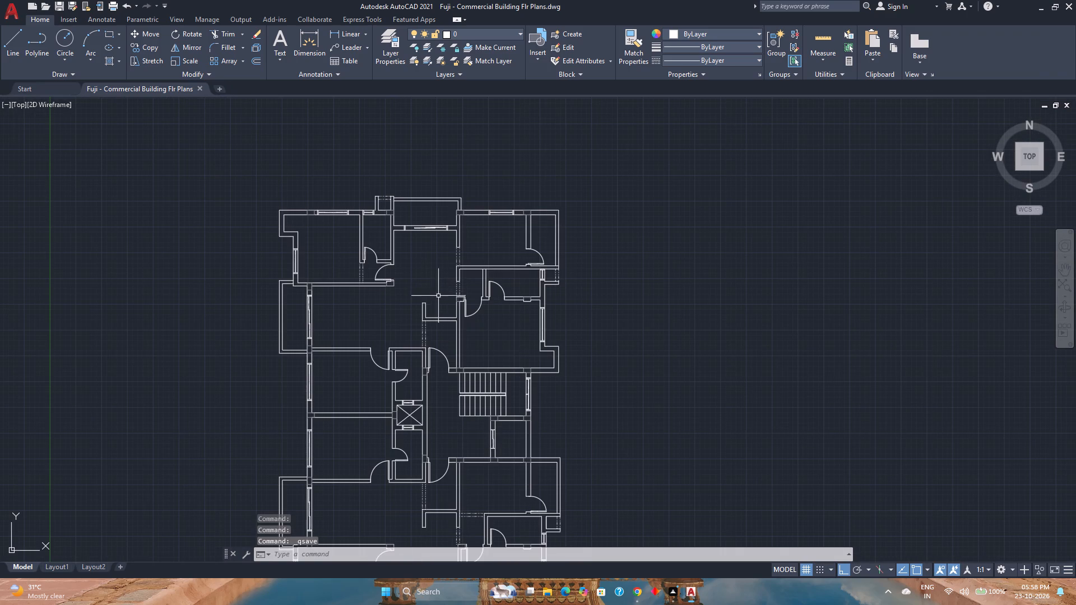
# Review both flats and the central core for wall openings that still lack dotted closing lines.
pyautogui.moveTo(470, 409); pyautogui.dragTo(458, 355, button='middle')
pyautogui.middleClick(458, 355)
pyautogui.moveTo(460, 392); pyautogui.dragTo(466, 364, button='middle')
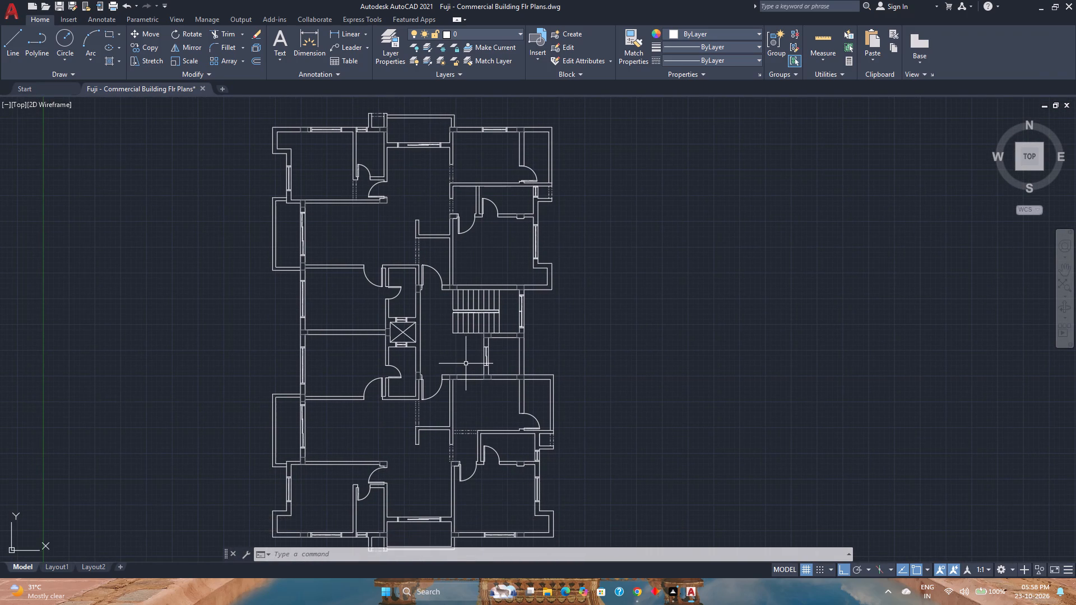
pyautogui.scroll(2, 454, 369)
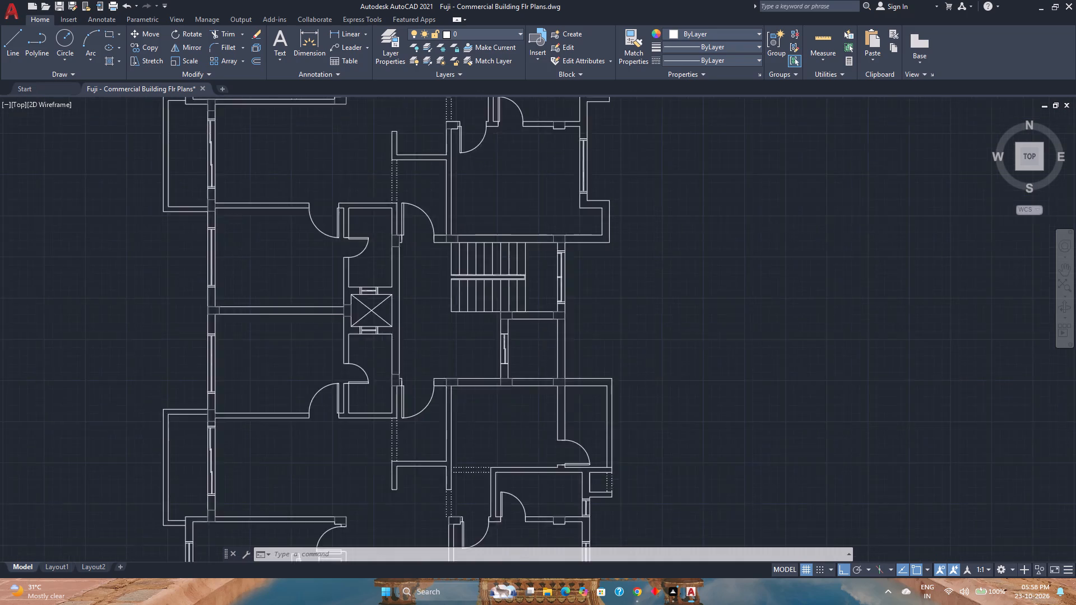
pyautogui.scroll(1, 454, 369)
pyautogui.scroll(-3, 454, 369)
pyautogui.moveTo(453, 384); pyautogui.dragTo(438, 328, button='middle')
pyautogui.moveTo(442, 335); pyautogui.dragTo(471, 371, button='middle')
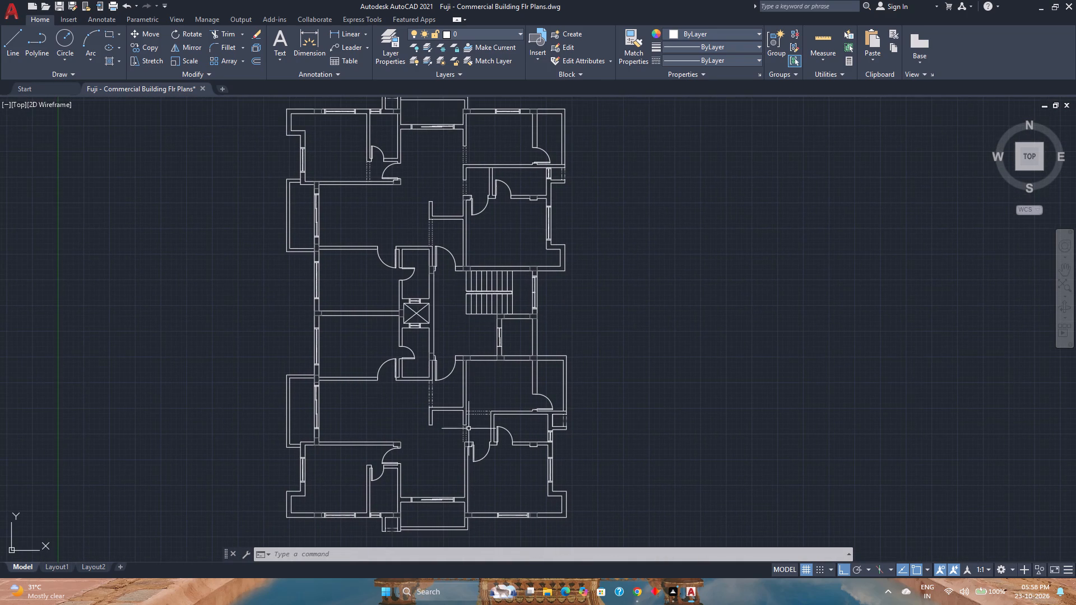
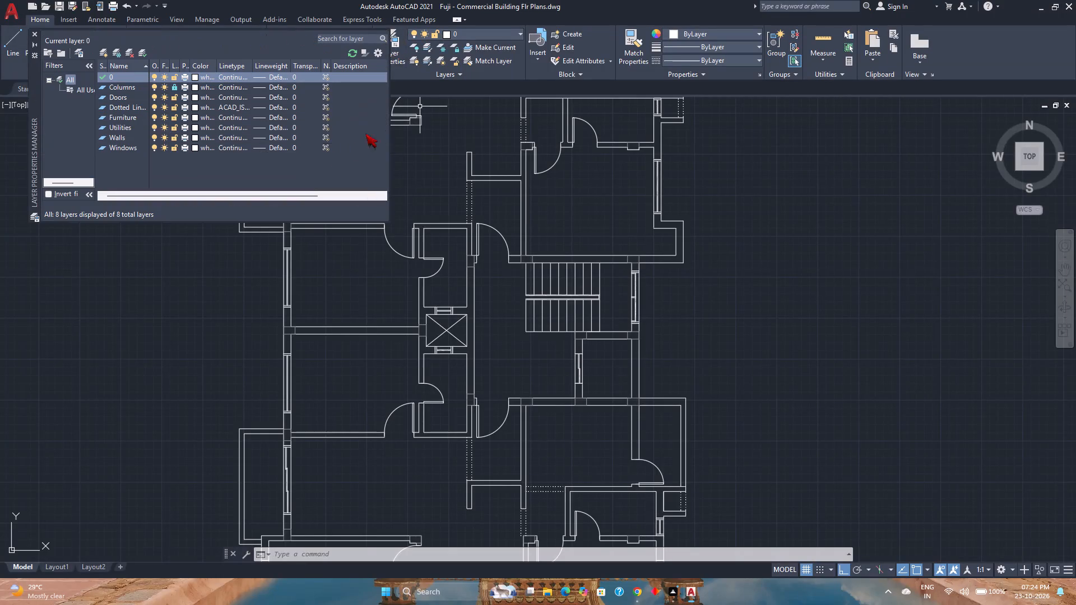
# Create a new layer named Stairs.
pyautogui.click(155, 166)
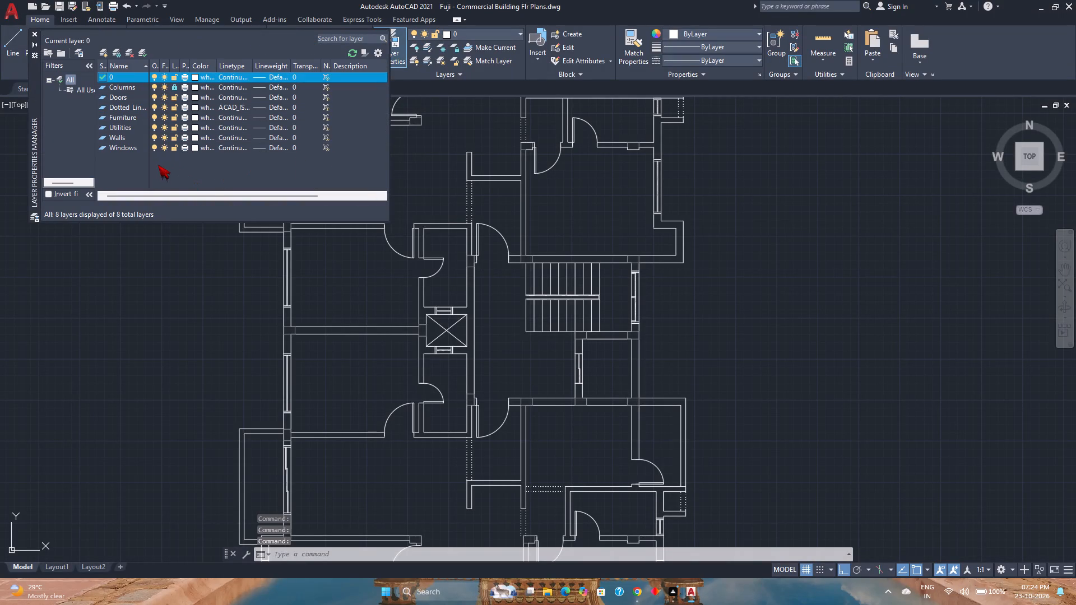
pyautogui.hotkey('alt', 'n')
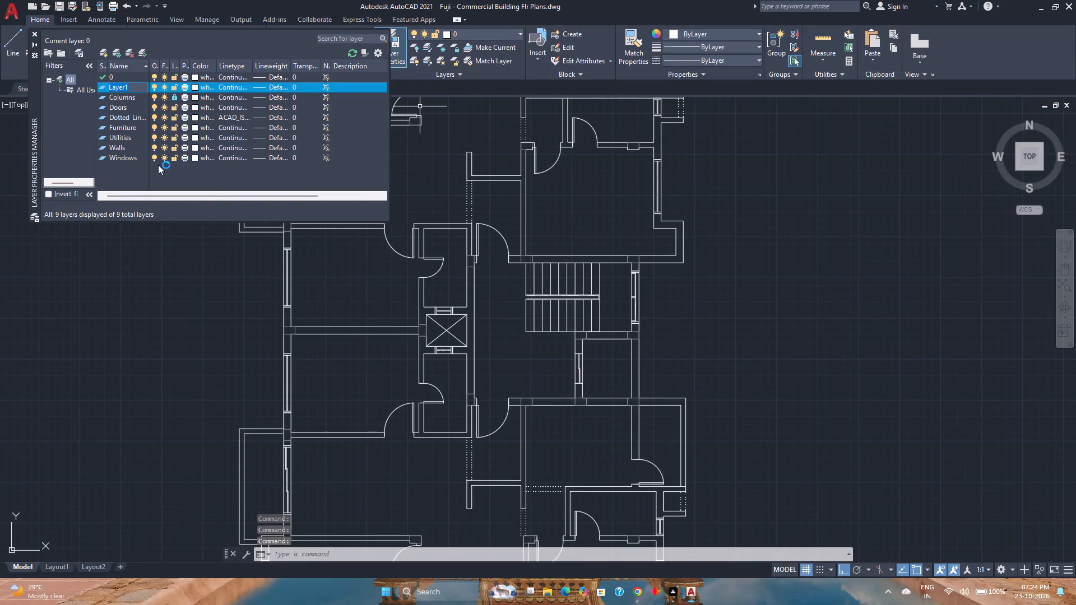
pyautogui.write('Sta')
pyautogui.write('irs')
pyautogui.press('Return')
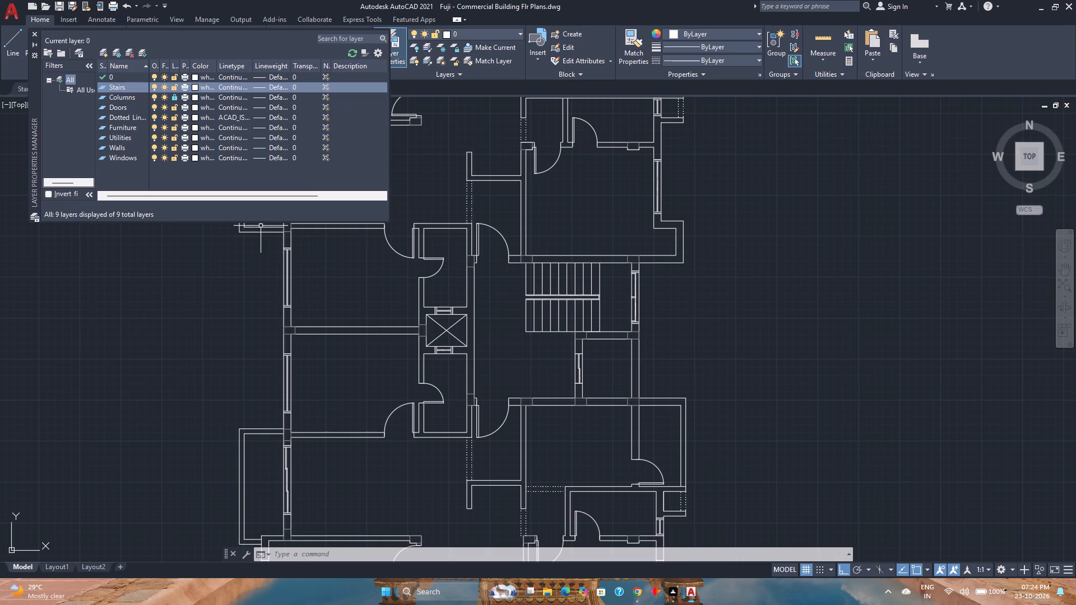
pyautogui.click(34, 34)
# Move all the staircase lines in the central core, including the lower edge line, onto the Stairs layer.
pyautogui.scroll(1, 588, 354)
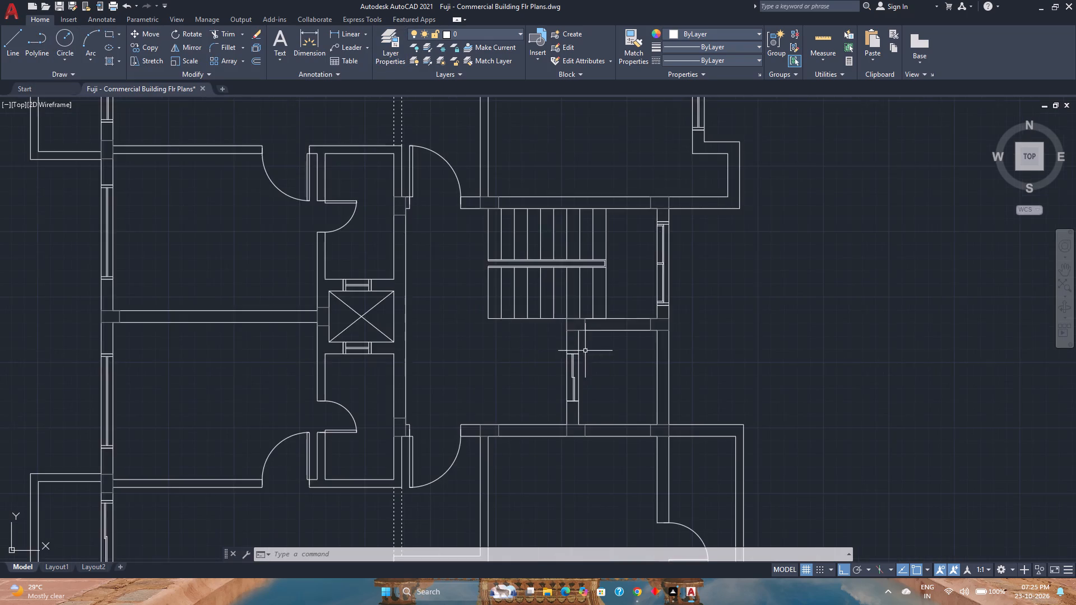
pyautogui.scroll(4, 536, 295)
pyautogui.scroll(-3, 554, 330)
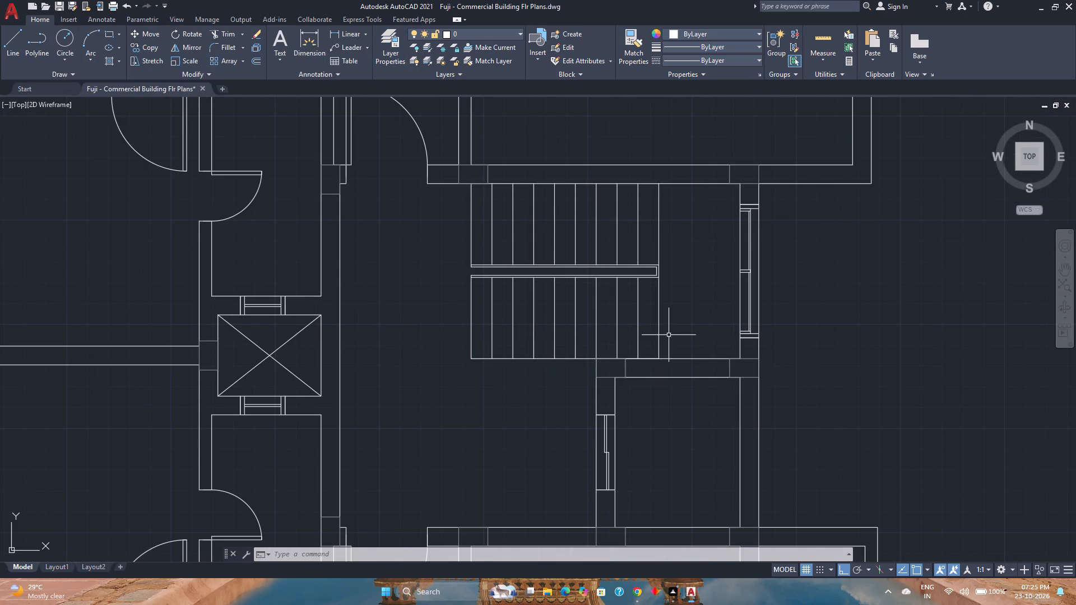
pyautogui.click(669, 334)
pyautogui.click(441, 211)
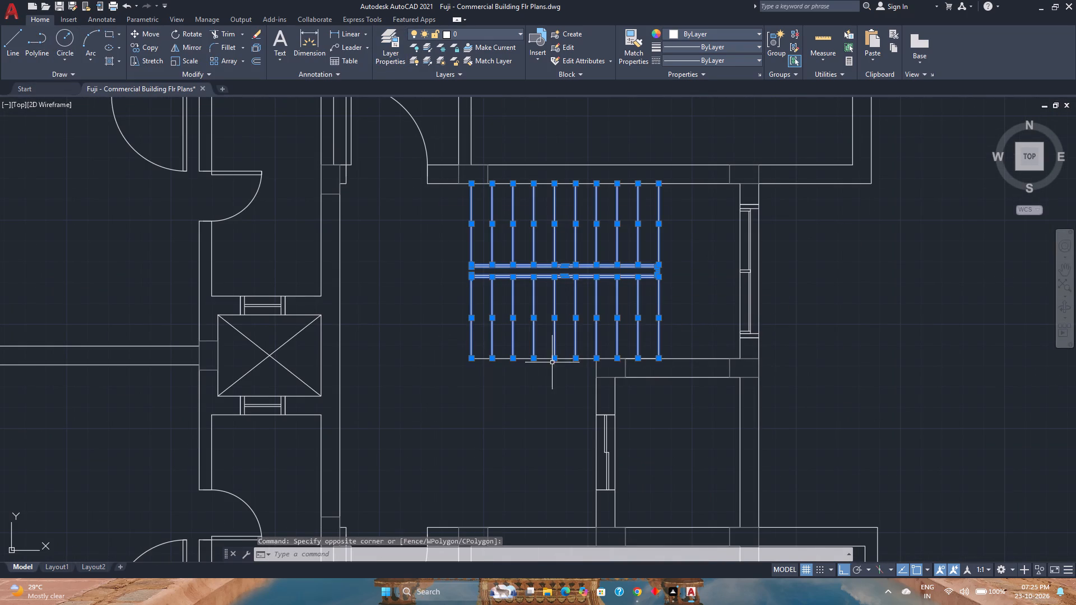
pyautogui.click(548, 357)
pyautogui.click(511, 371)
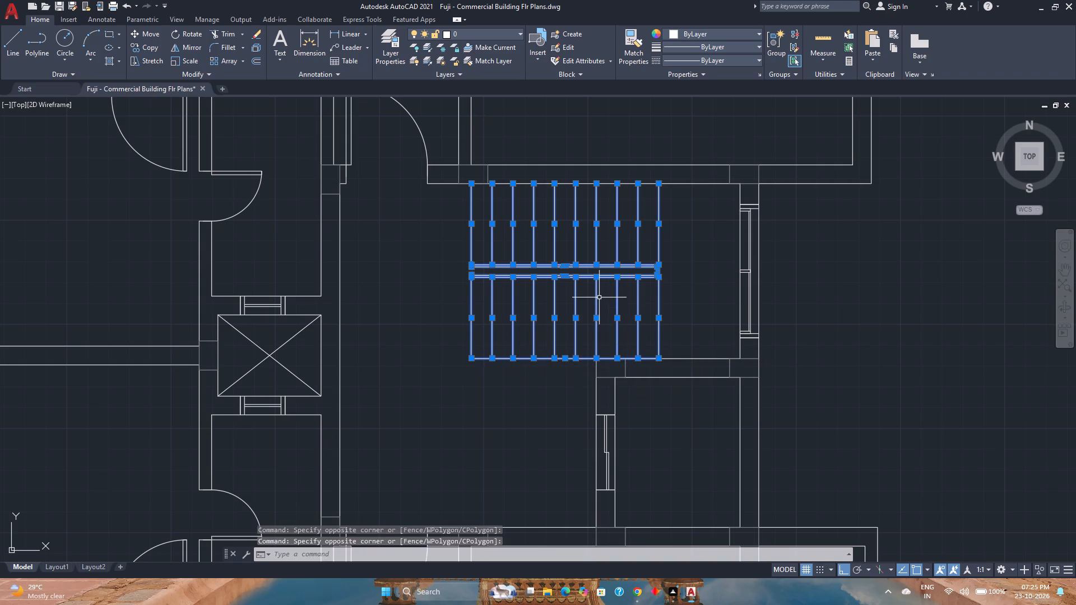
pyautogui.click(467, 36)
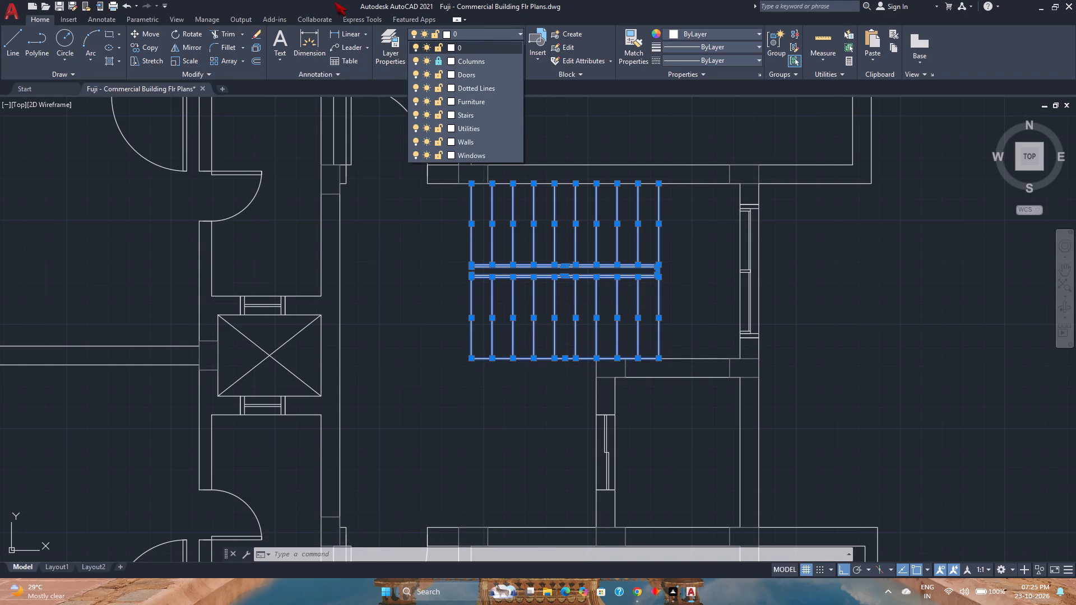
pyautogui.click(486, 111)
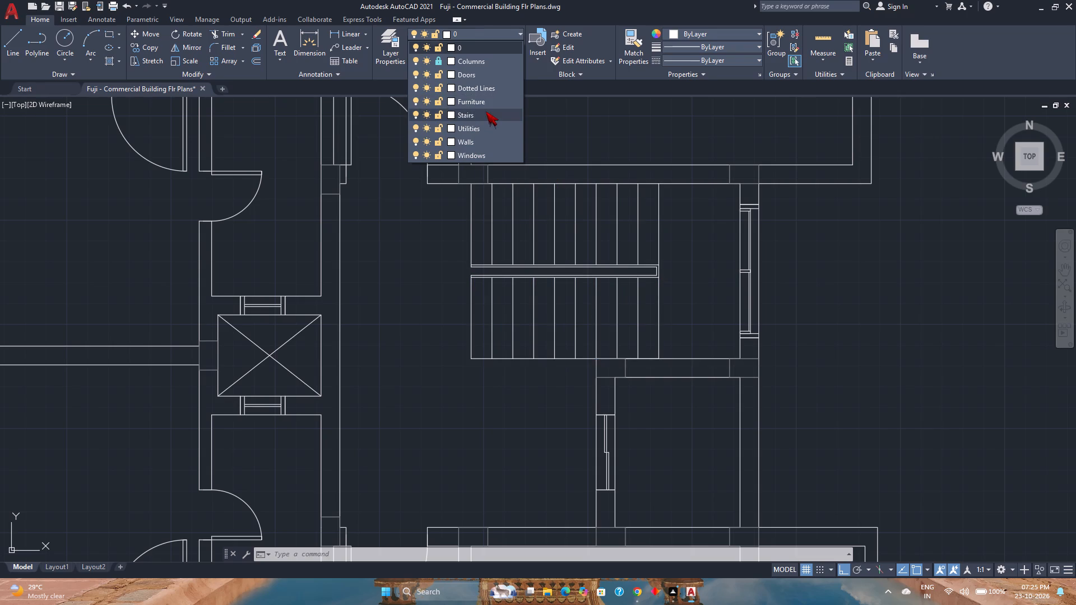
pyautogui.press('Escape')
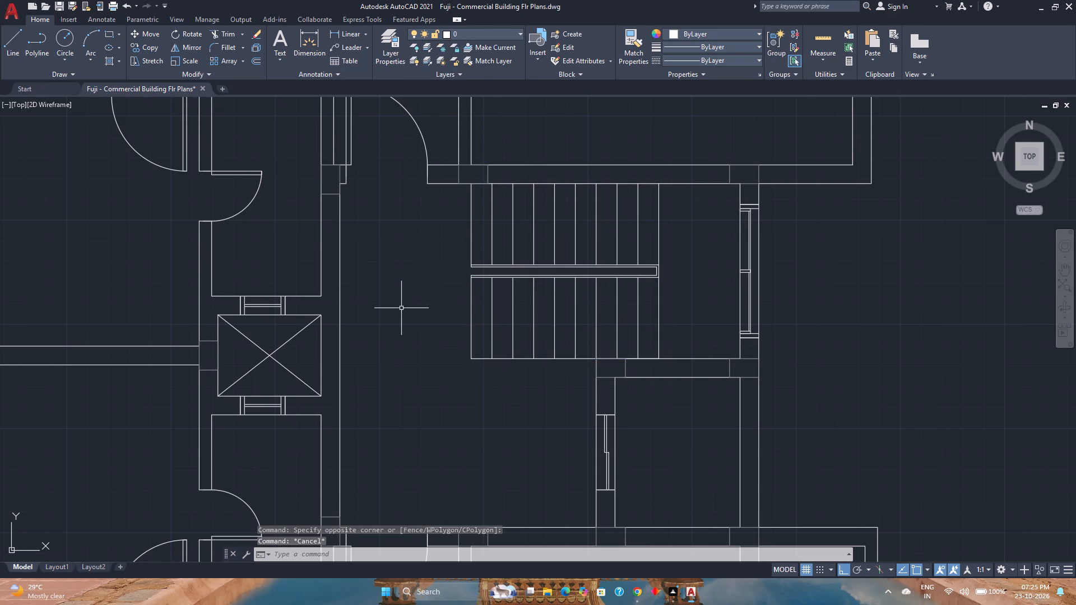
# Save the drawing with the staircase on its own layer.
pyautogui.hotkey('ctrl', 's')
# Set the Doors layer's colour to blue, index 150.
pyautogui.scroll(-3, 391, 295)
pyautogui.scroll(4, 391, 294)
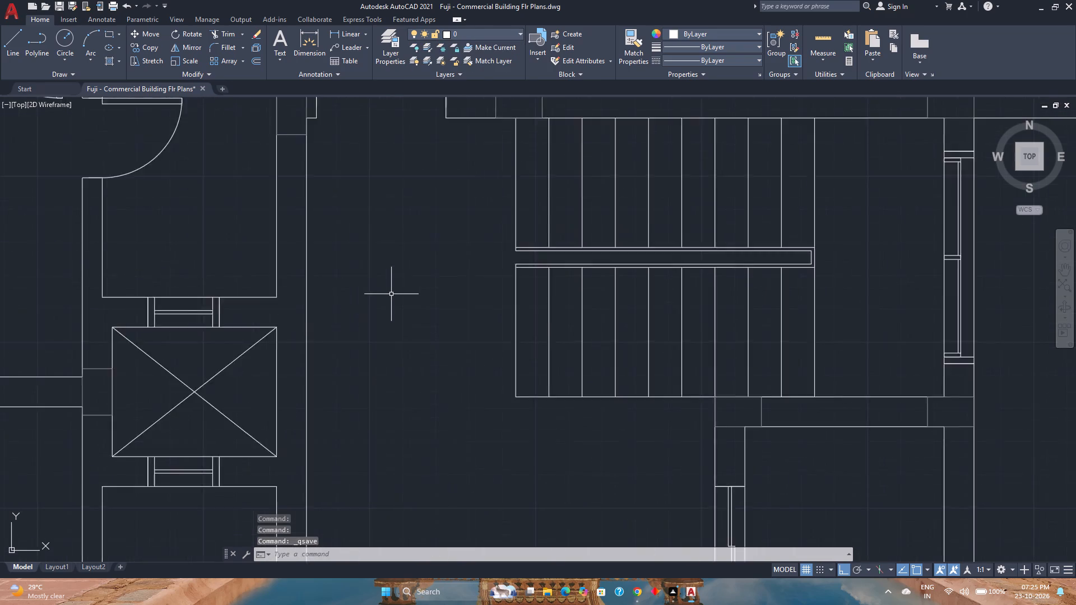
pyautogui.scroll(-4, 391, 294)
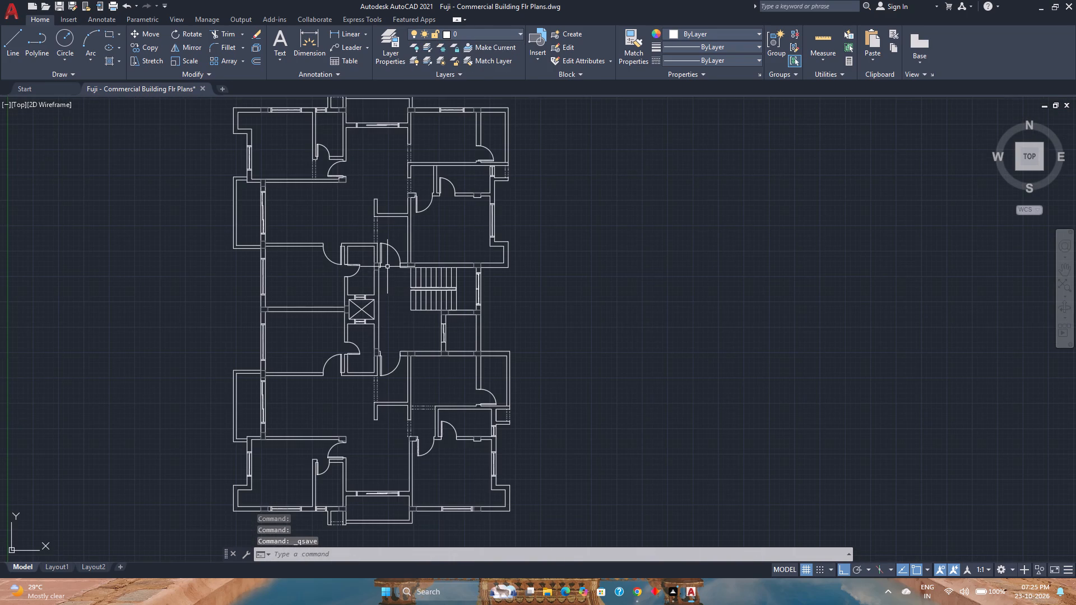
pyautogui.scroll(2, 387, 267)
pyautogui.moveTo(393, 247); pyautogui.dragTo(396, 308, button='middle')
pyautogui.scroll(-2, 392, 295)
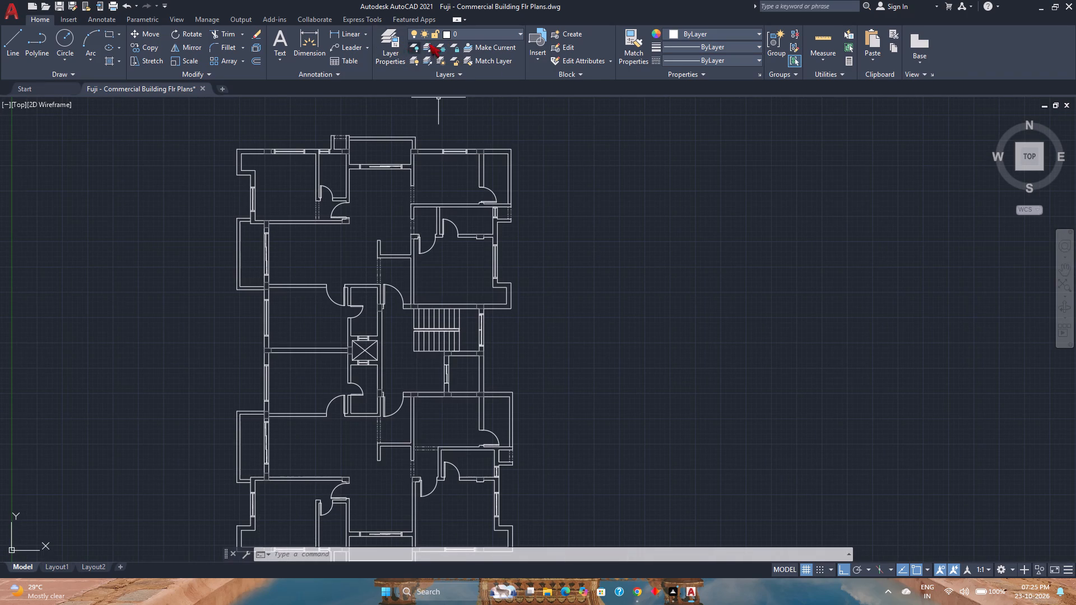
pyautogui.click(472, 34)
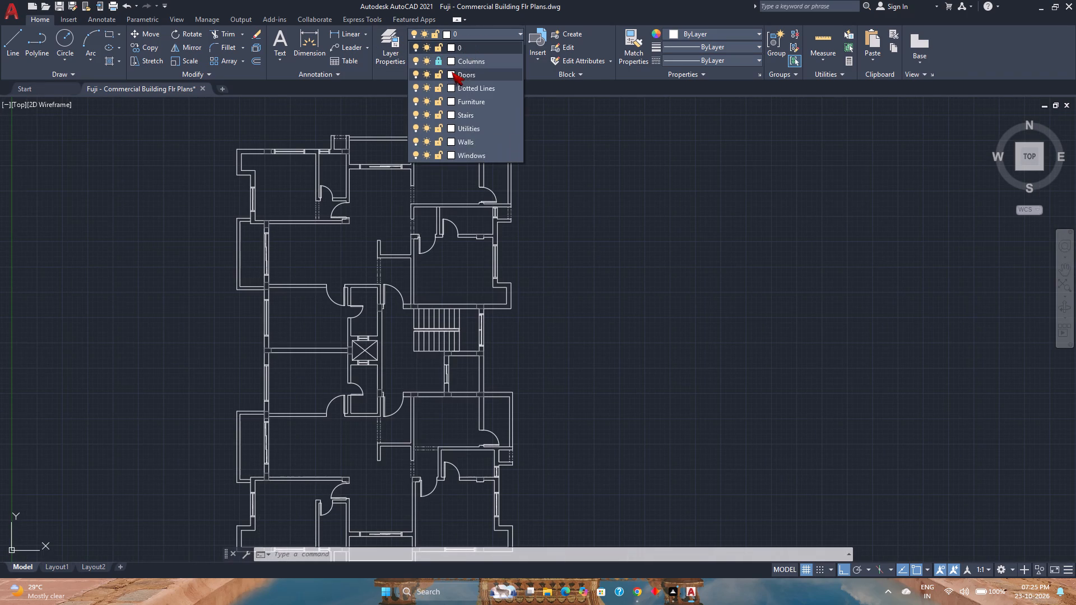
pyautogui.click(450, 72)
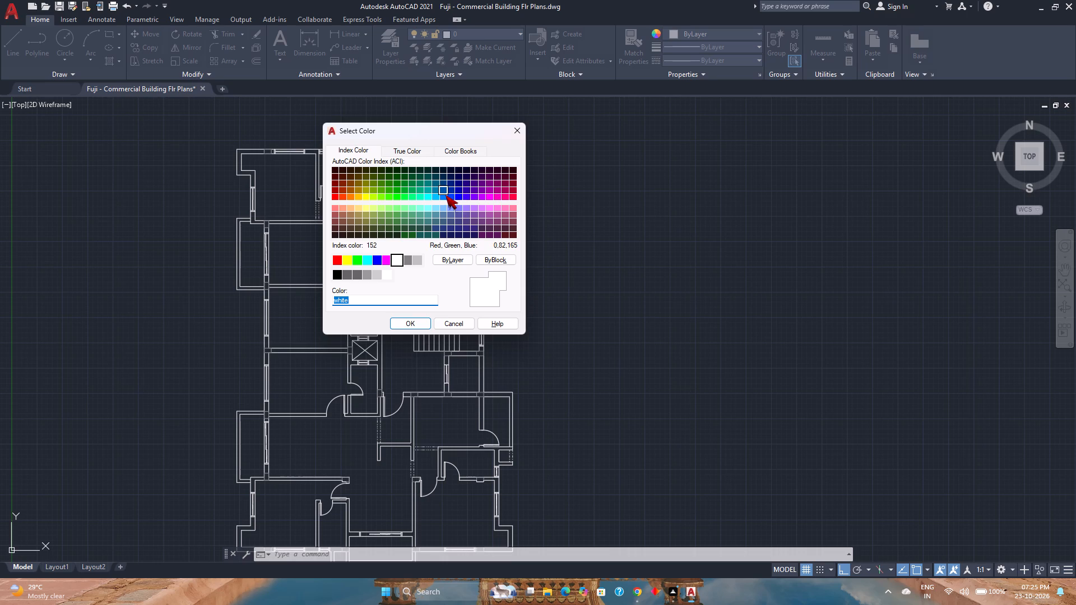
pyautogui.click(444, 197)
pyautogui.click(415, 325)
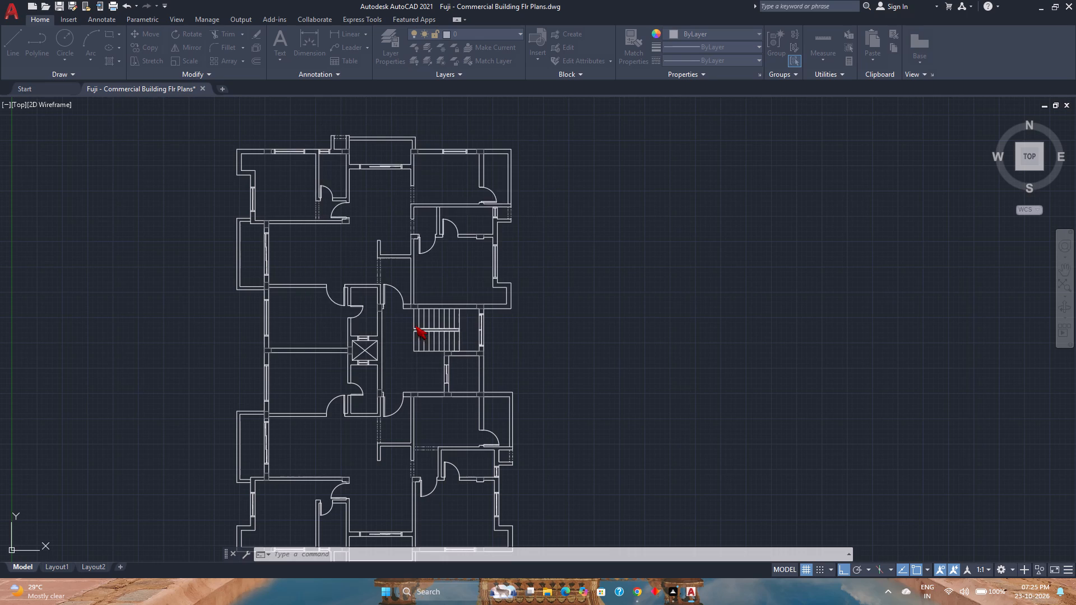
# Set the Windows layer's colour to green, index 122.
pyautogui.moveTo(414, 322); pyautogui.dragTo(377, 230, button='middle')
pyautogui.middleClick(377, 230)
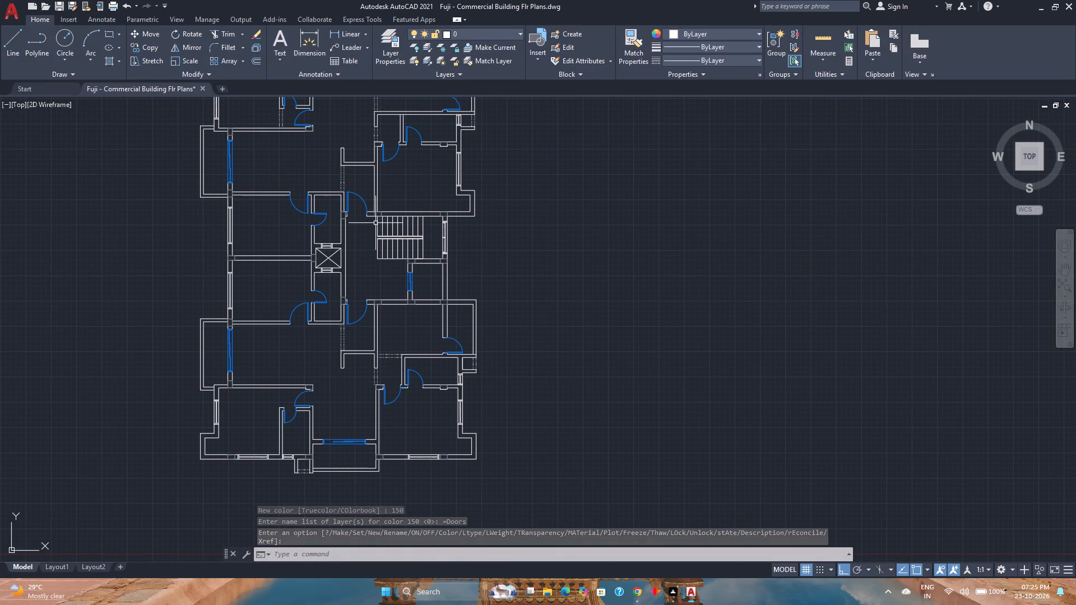
pyautogui.scroll(-1, 375, 223)
pyautogui.moveTo(375, 223); pyautogui.dragTo(375, 260, button='middle')
pyautogui.middleClick(375, 260)
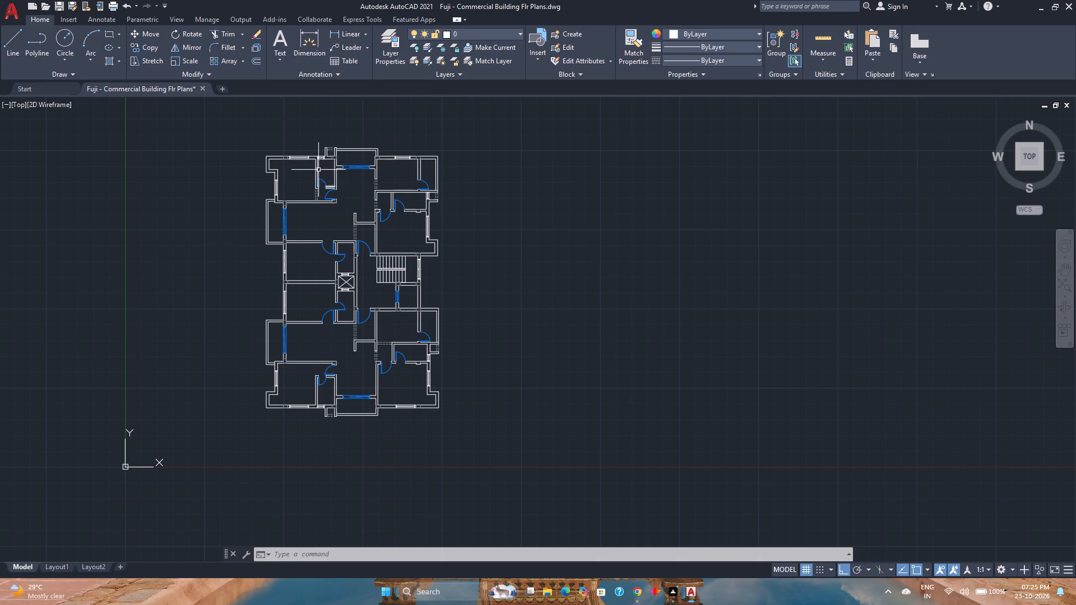
pyautogui.click(393, 48)
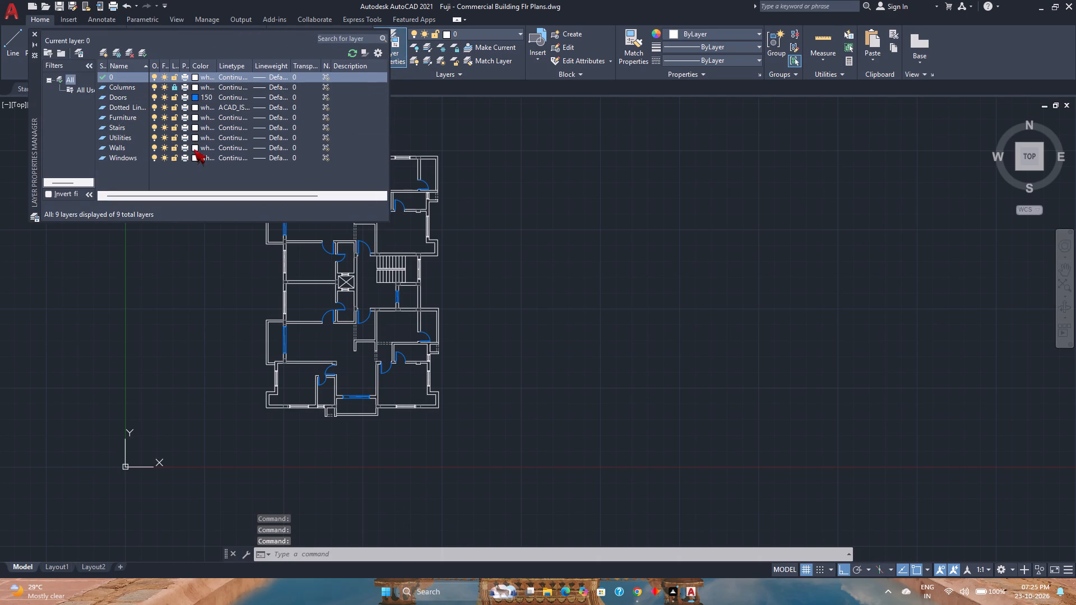
pyautogui.click(194, 157)
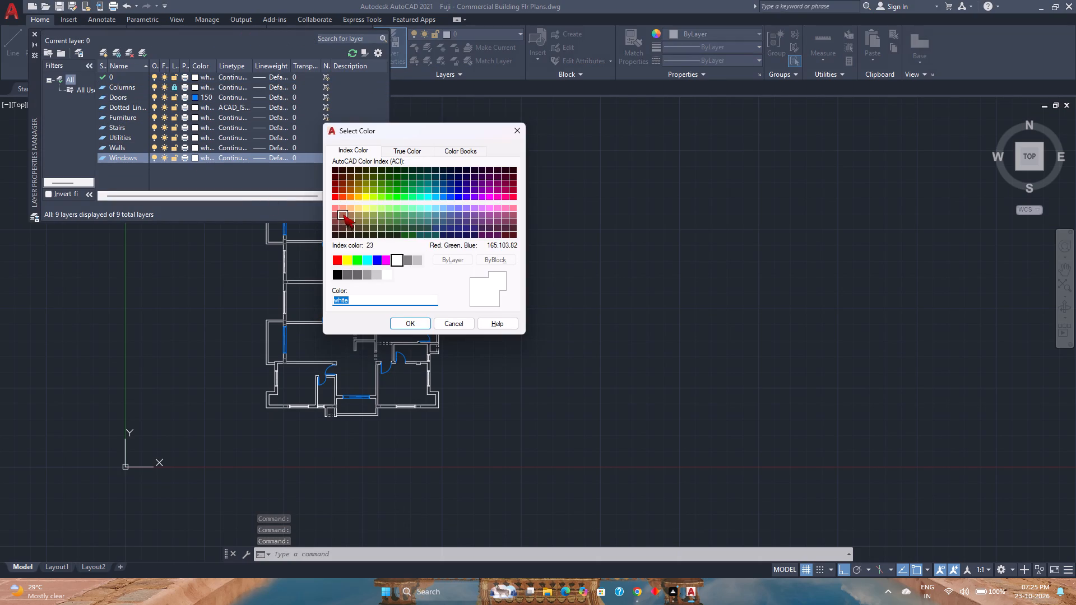
pyautogui.click(418, 193)
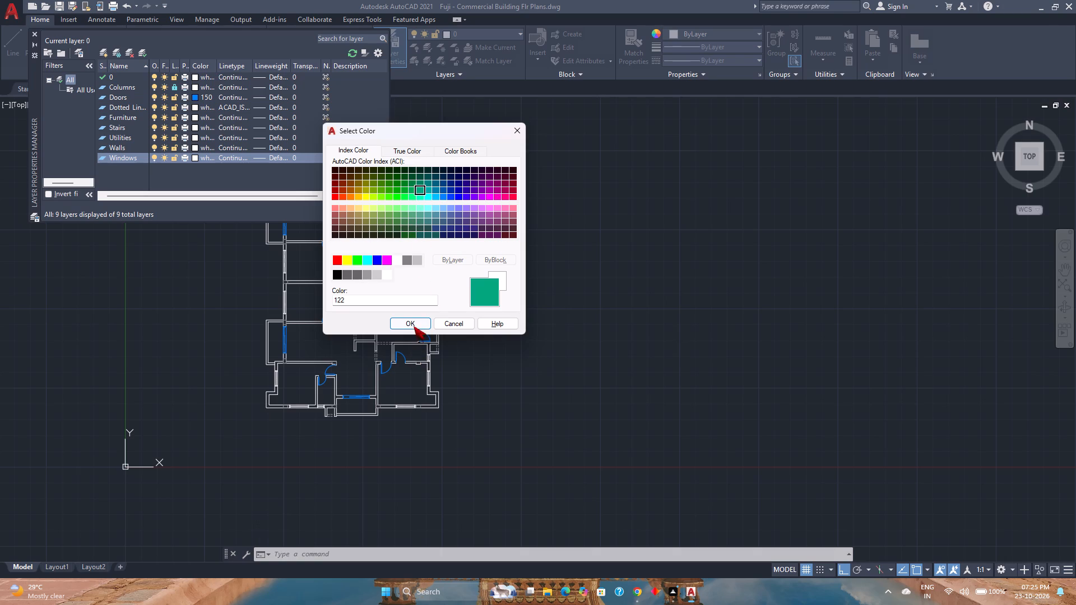
pyautogui.click(413, 324)
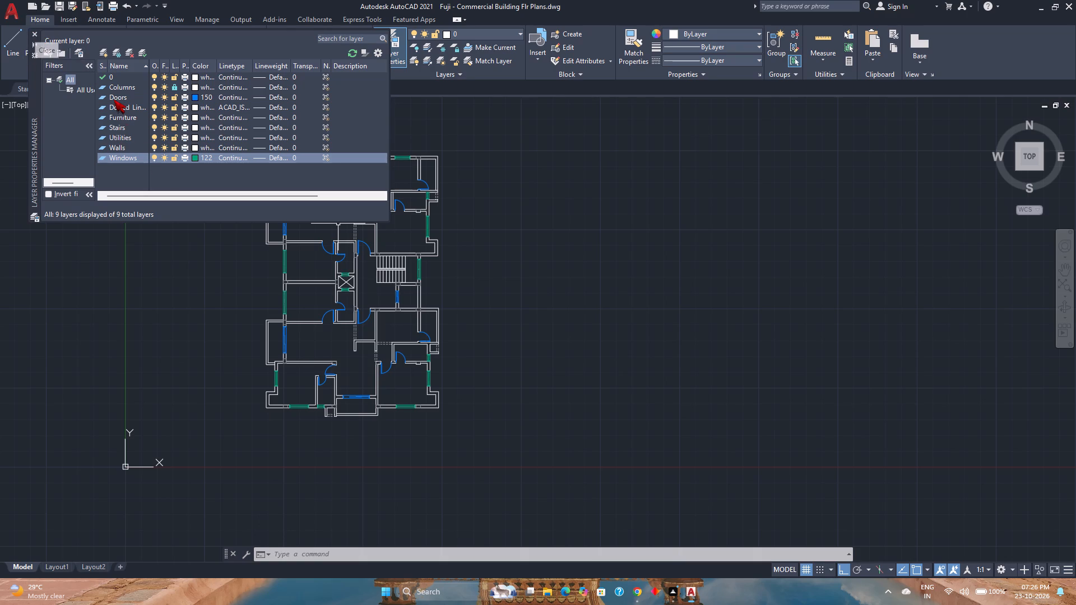
# Set the Stairs layer's colour to orange-yellow, index 40.
pyautogui.click(193, 125)
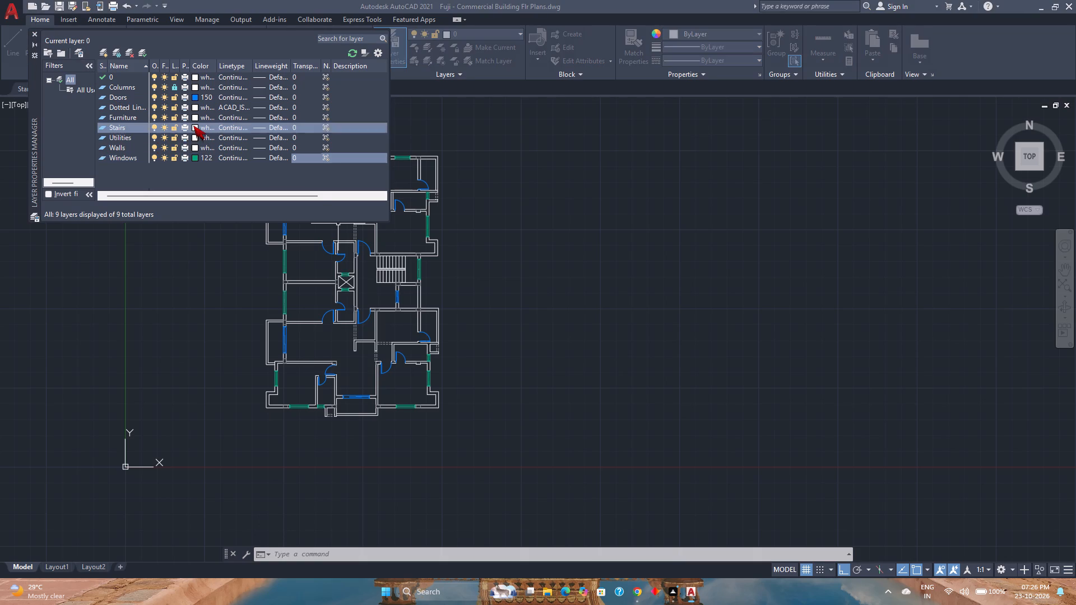
pyautogui.click(358, 198)
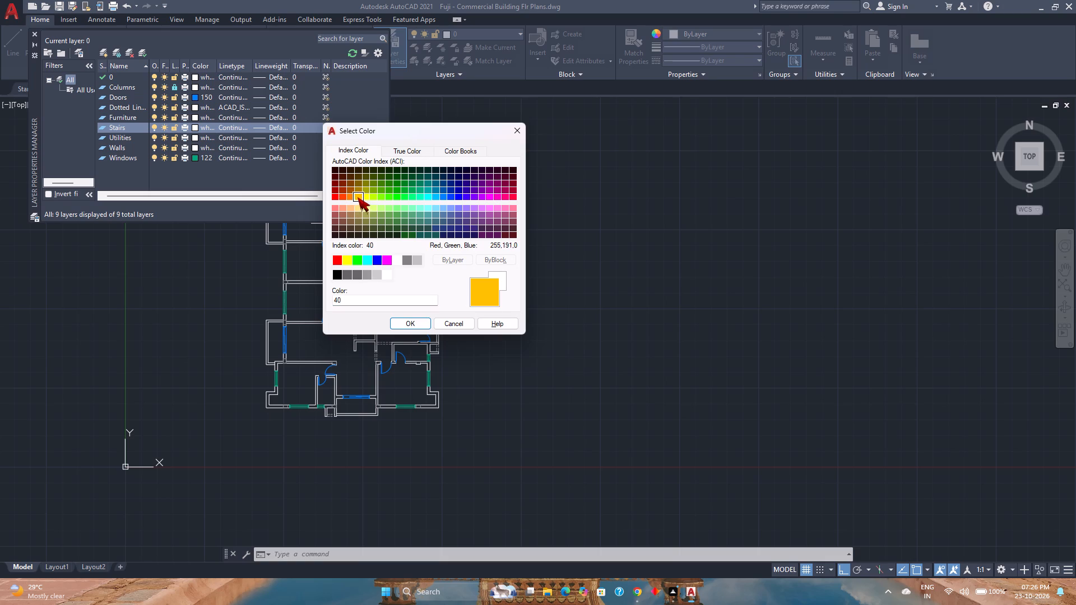
pyautogui.click(408, 320)
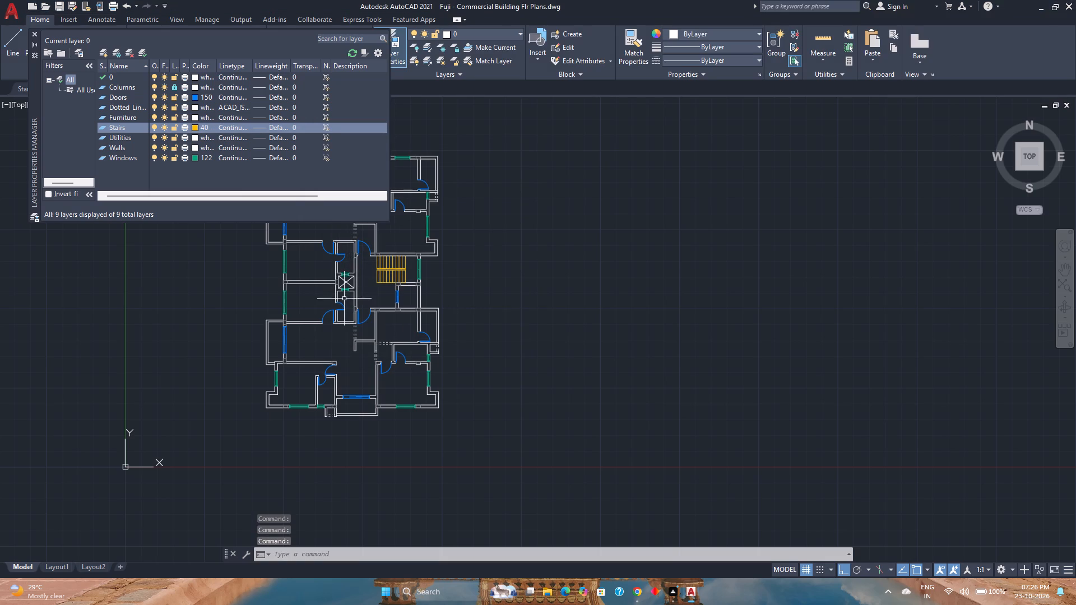
# Set the Dotted Lines layer's colour to dark green, index 77, and close the layer manager.
pyautogui.click(197, 108)
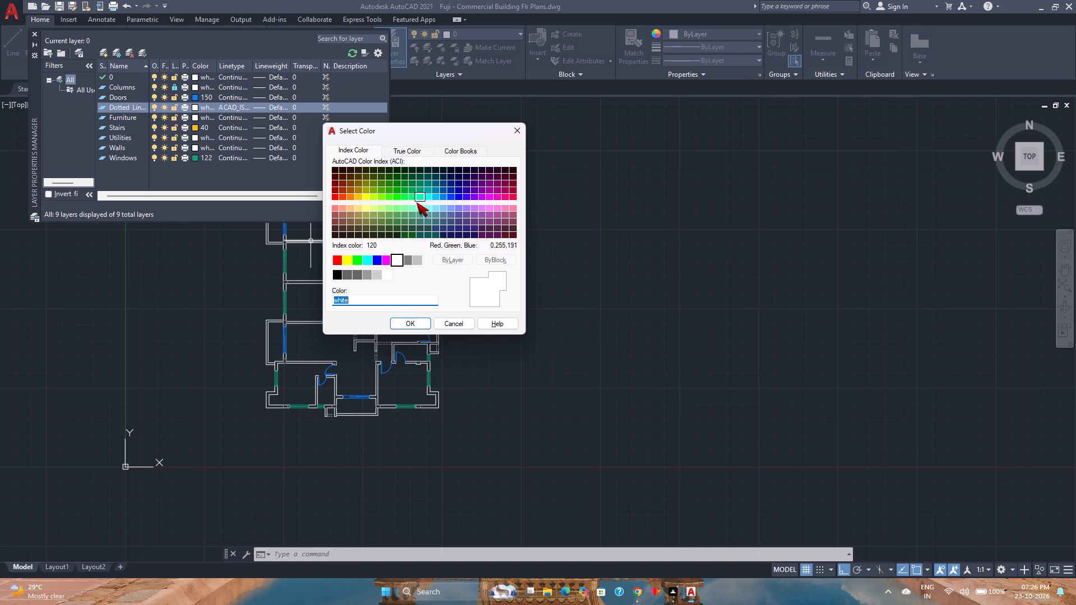
pyautogui.click(384, 228)
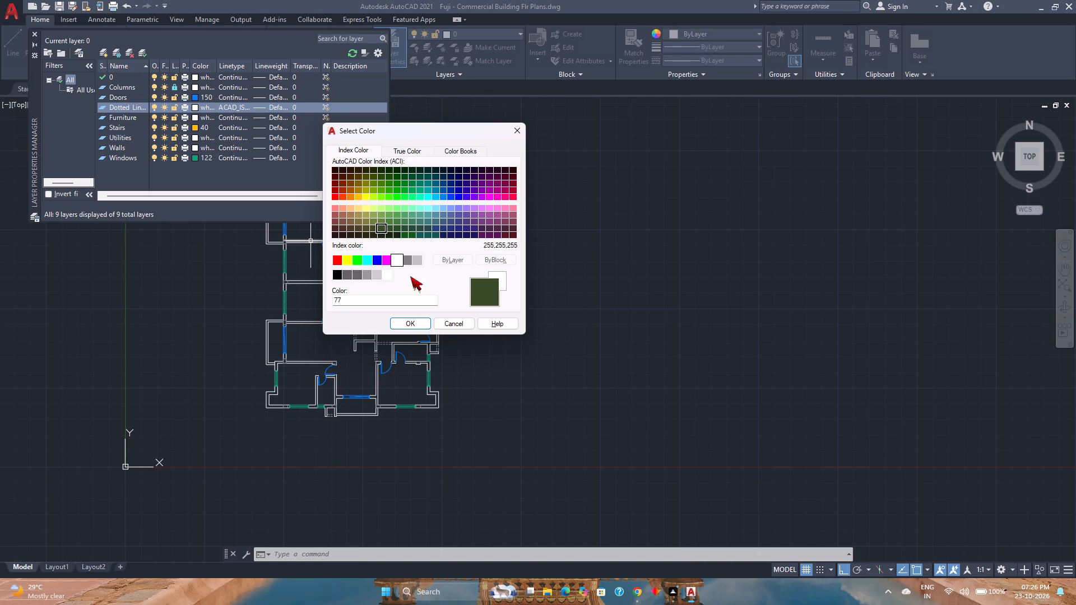
pyautogui.click(427, 323)
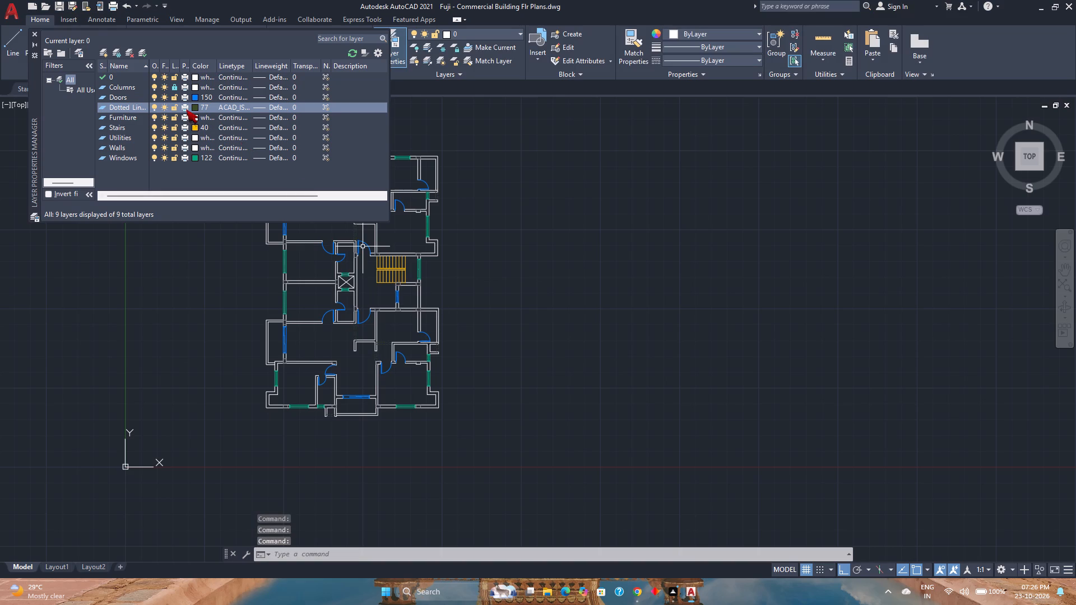
pyautogui.click(35, 31)
# Examine the new layer colours across the plan, in Layout1's paper space and back in model space.
pyautogui.scroll(3, 382, 236)
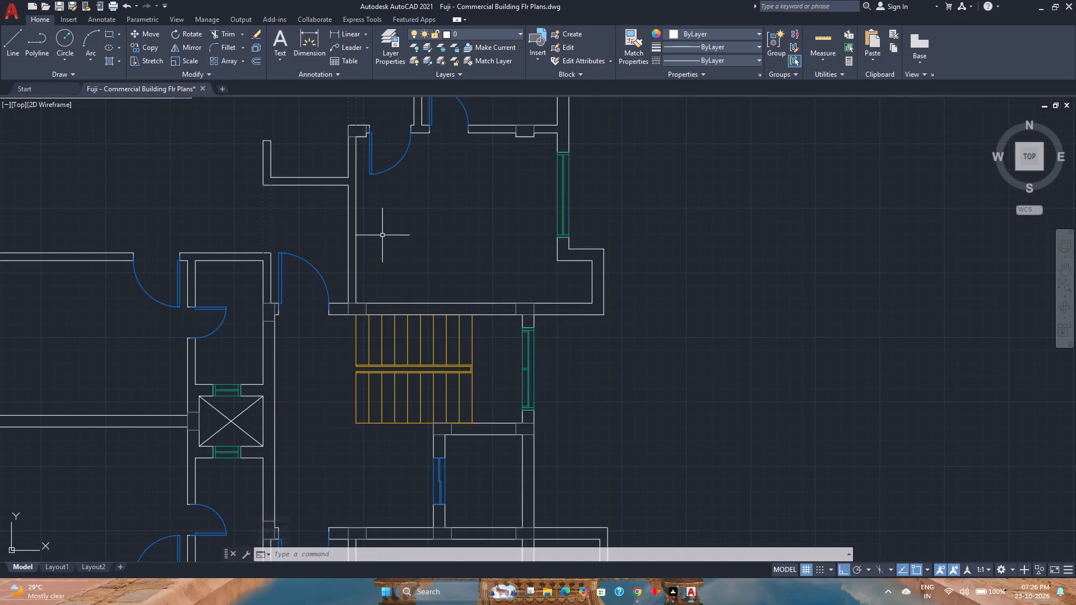
pyautogui.scroll(-3, 382, 235)
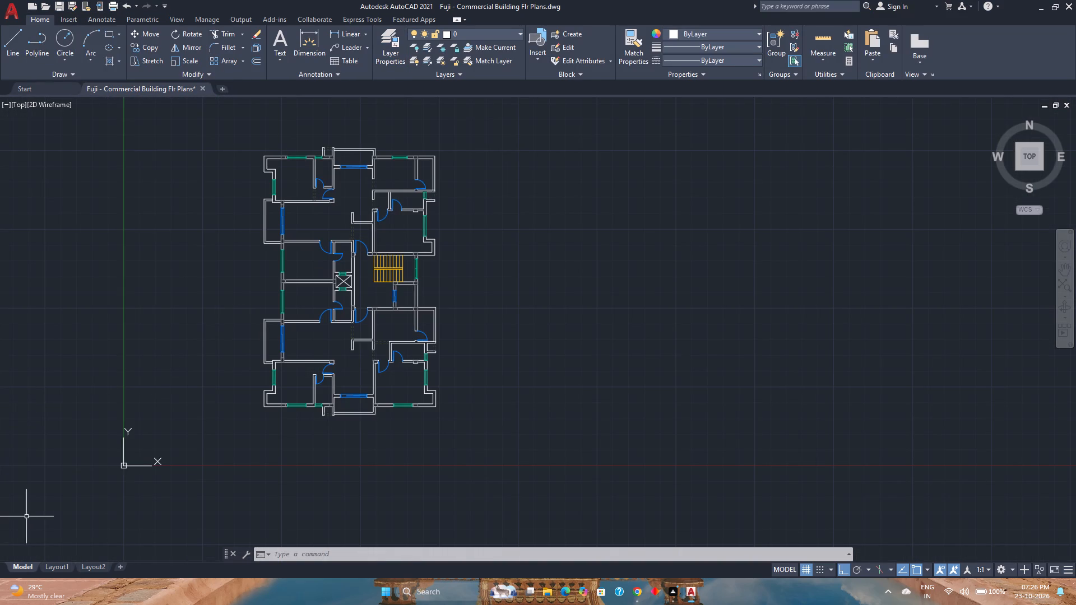
pyautogui.click(61, 569)
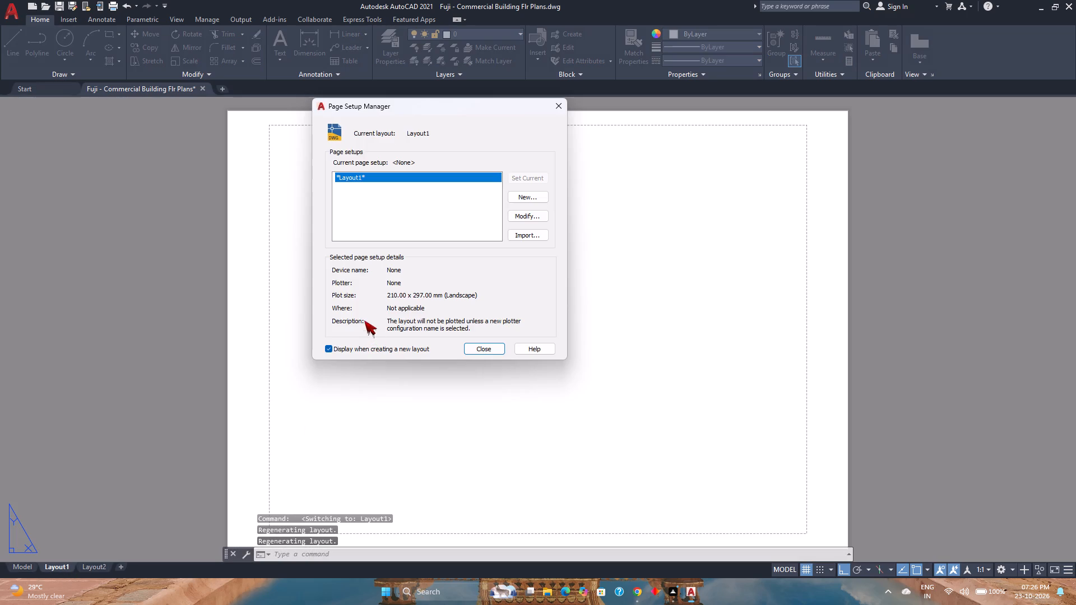
pyautogui.click(490, 346)
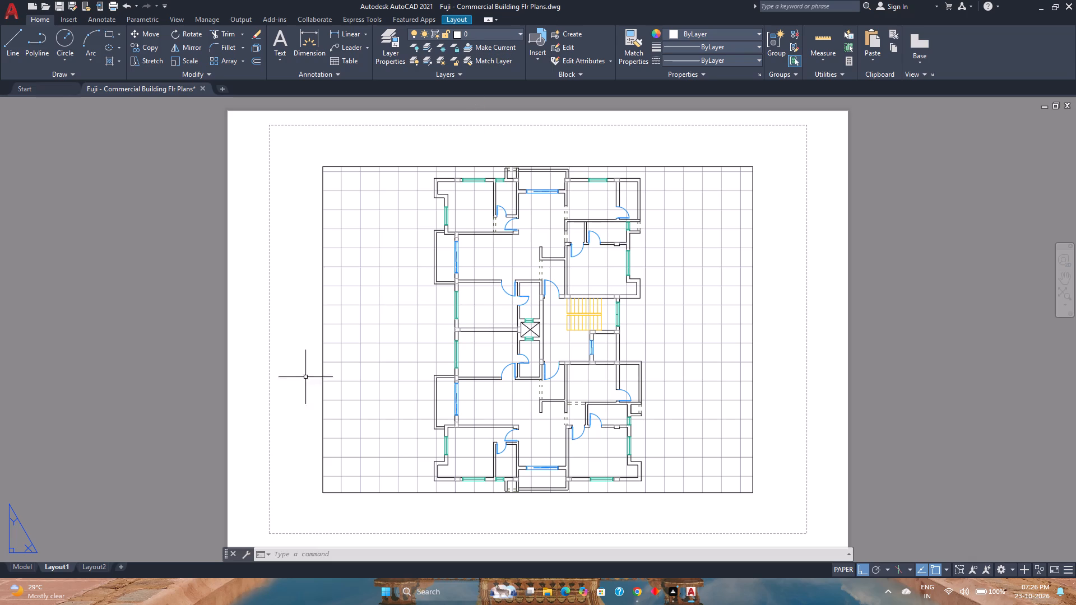
pyautogui.click(17, 566)
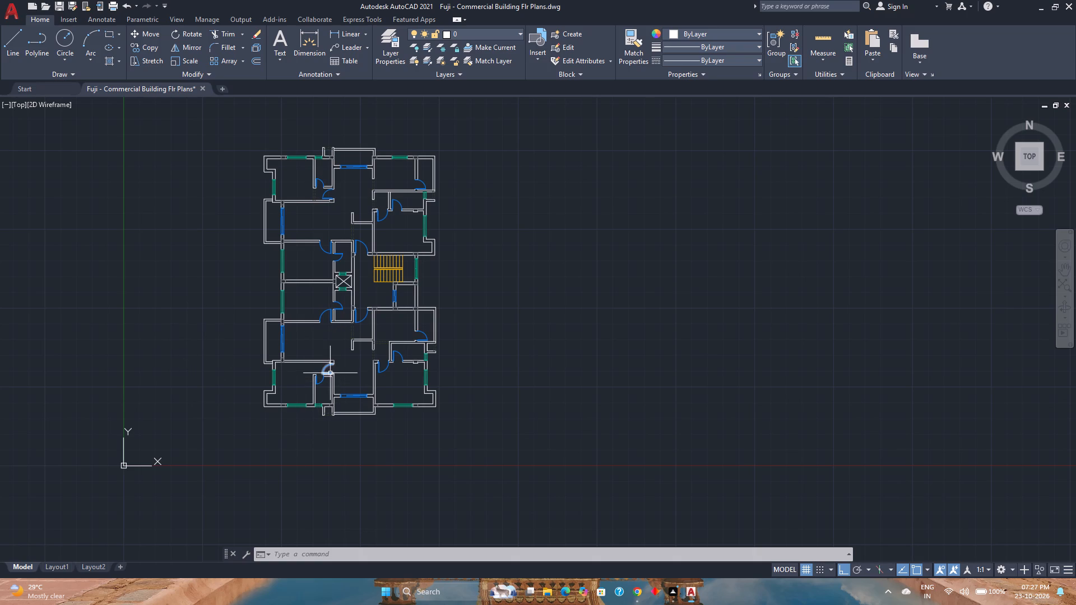
pyautogui.scroll(3, 363, 363)
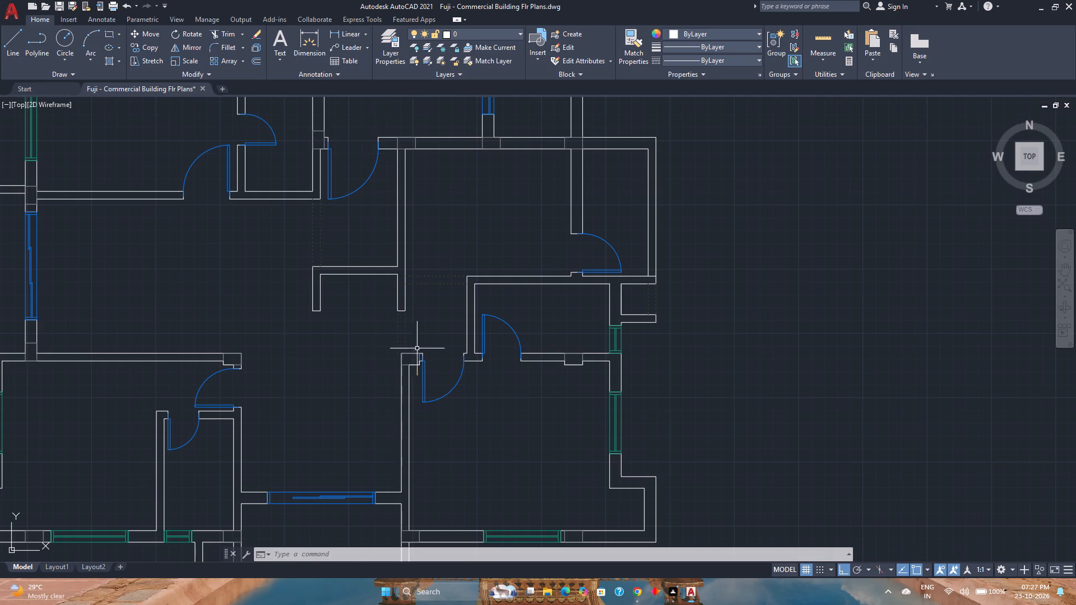
# Copy the pair of dotted lines from the central wall opening to the wall end beside the small lower-left room's door.
pyautogui.click(420, 346)
pyautogui.click(394, 331)
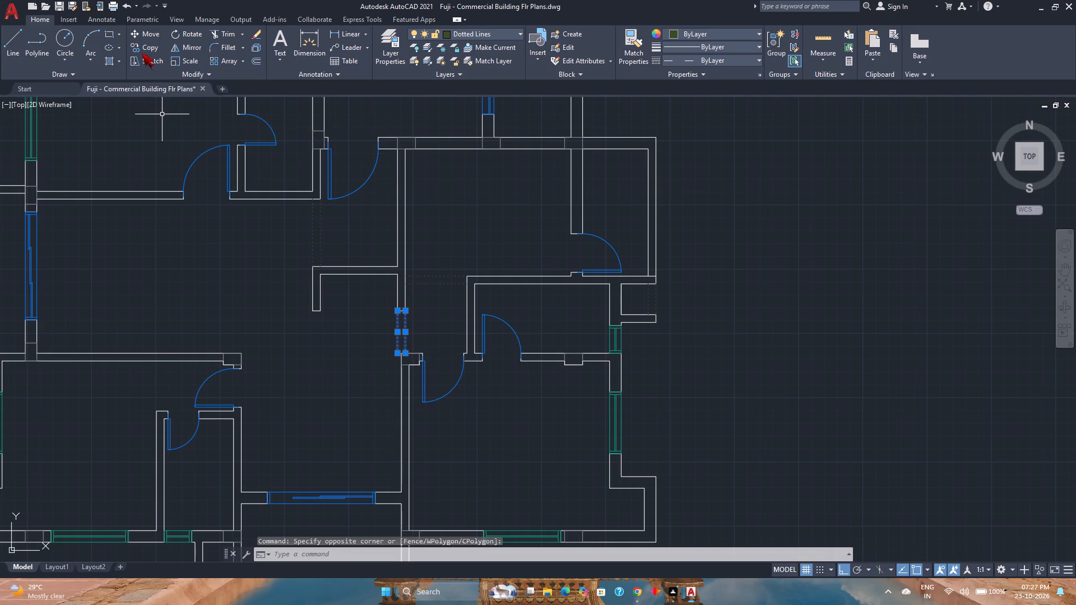
pyautogui.click(146, 45)
pyautogui.scroll(3, 403, 361)
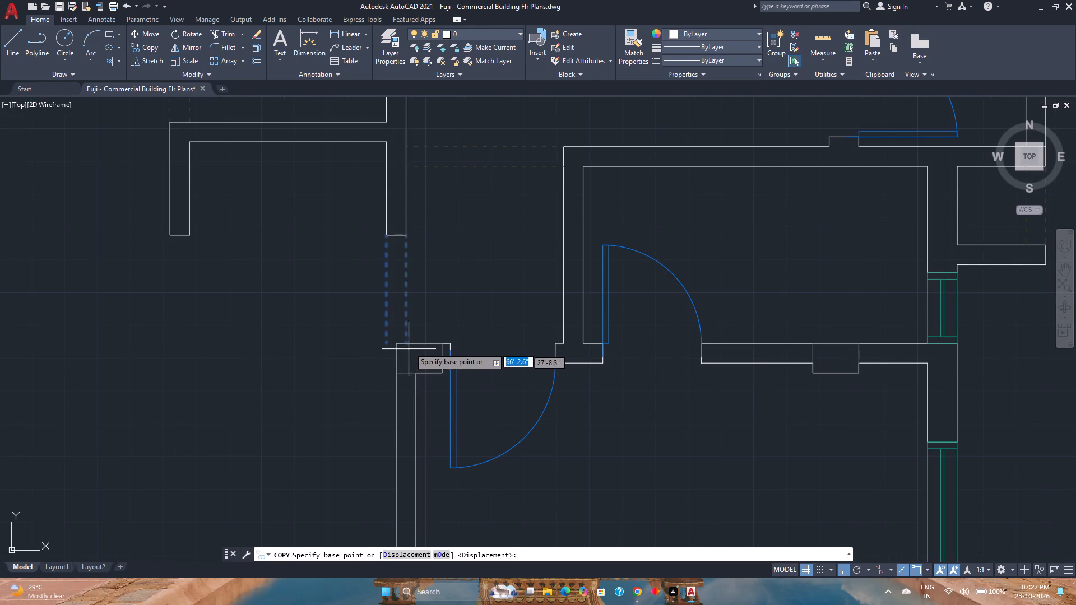
pyautogui.click(406, 343)
pyautogui.scroll(-3, 406, 342)
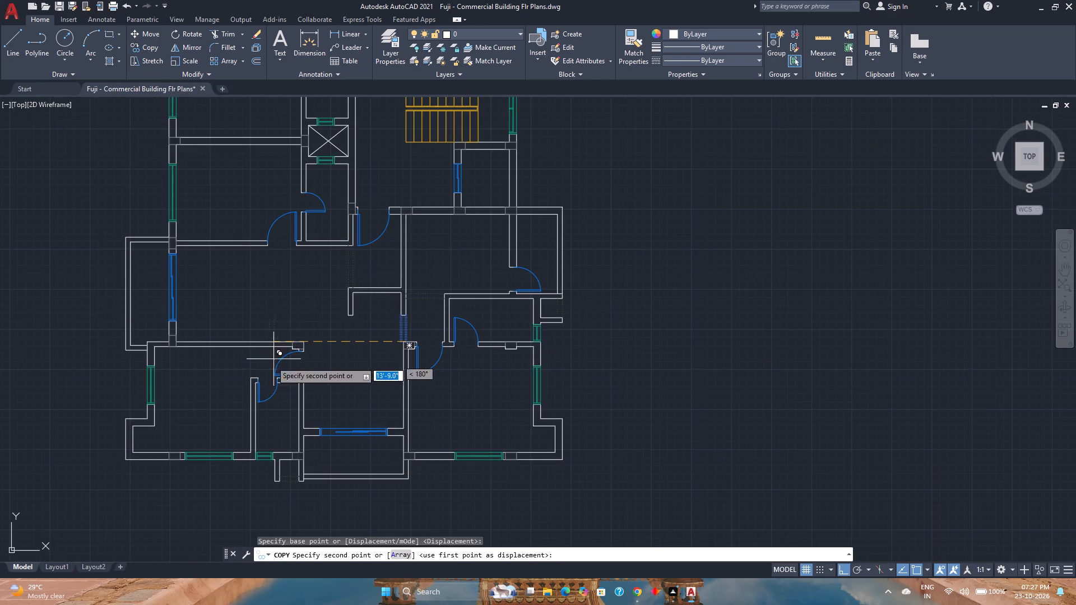
pyautogui.scroll(3, 267, 364)
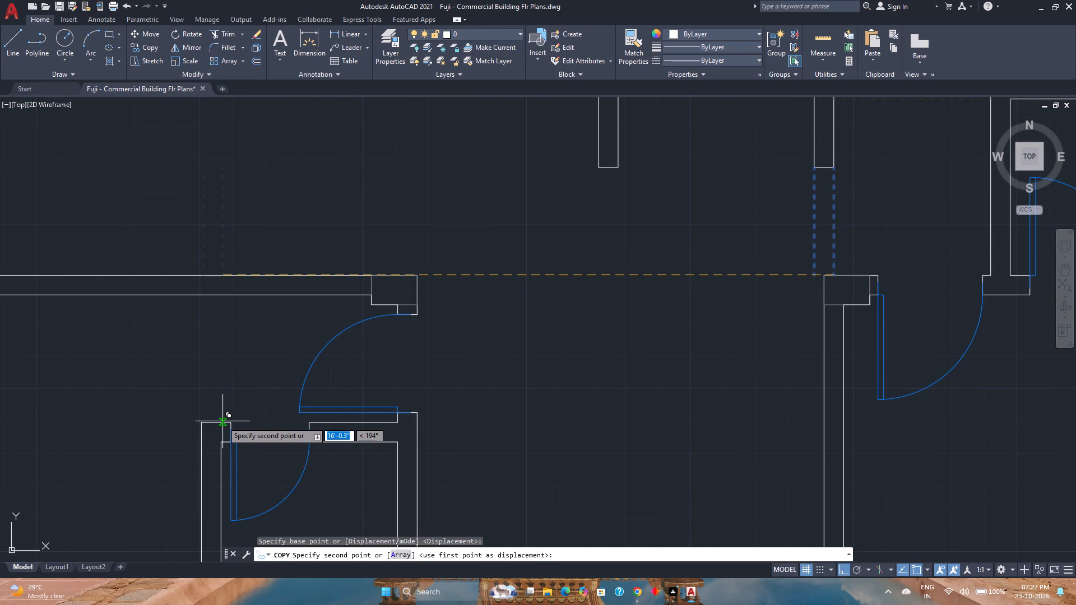
pyautogui.click(218, 421)
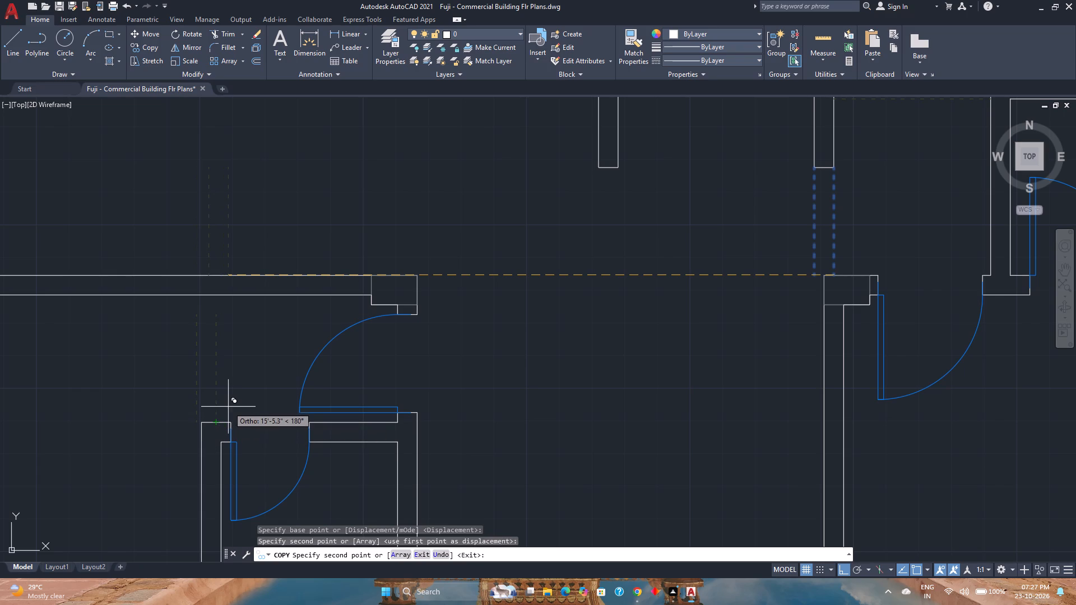
pyautogui.press('Escape')
# Move the copied dotted lines so the left one starts at the outer corner of the small room's wall end.
pyautogui.click(228, 394)
pyautogui.click(152, 348)
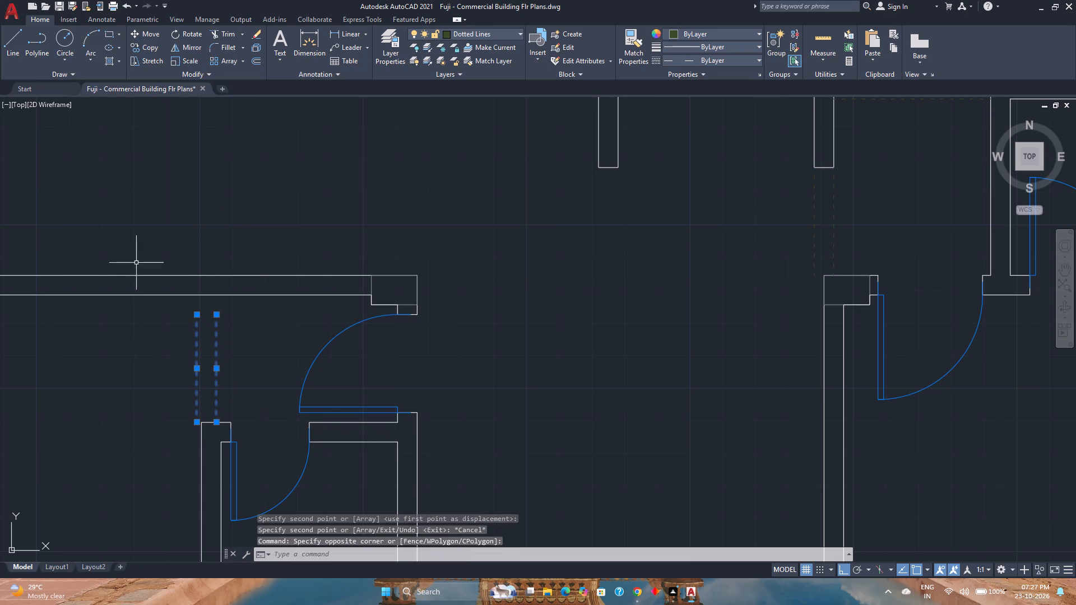
pyautogui.click(148, 35)
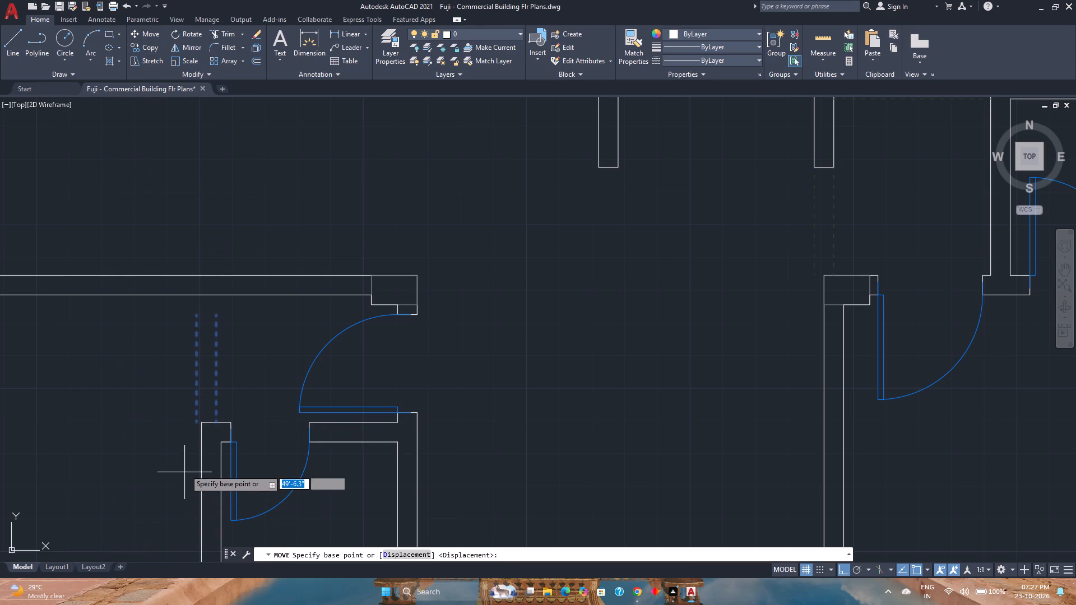
pyautogui.scroll(2, 189, 456)
pyautogui.click(205, 374)
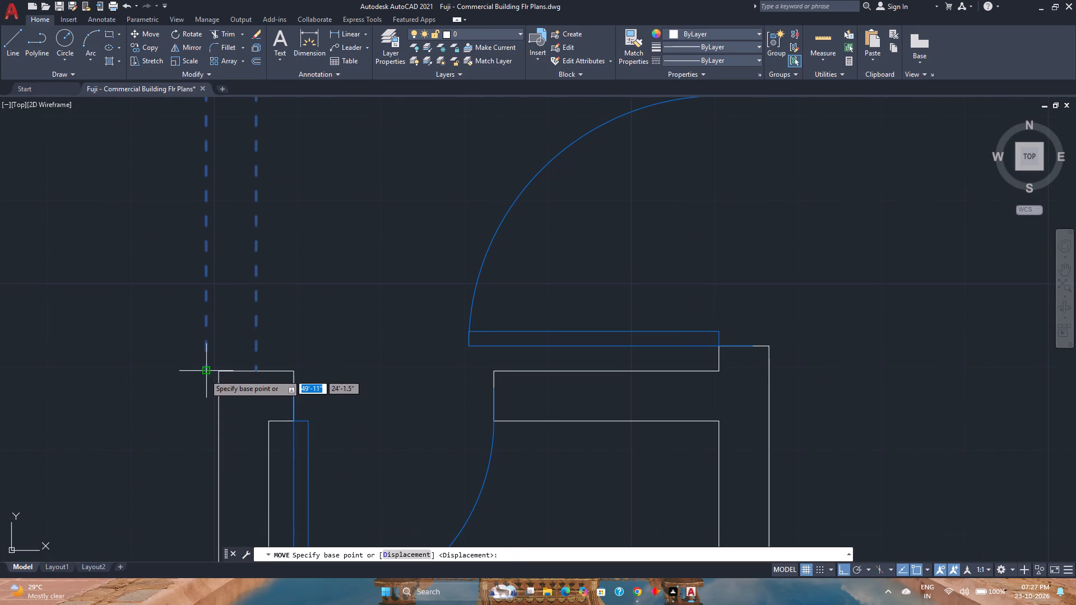
pyautogui.click(220, 370)
# Extend both copied dotted lines up to the lower face of the horizontal wall above.
pyautogui.scroll(-2, 220, 370)
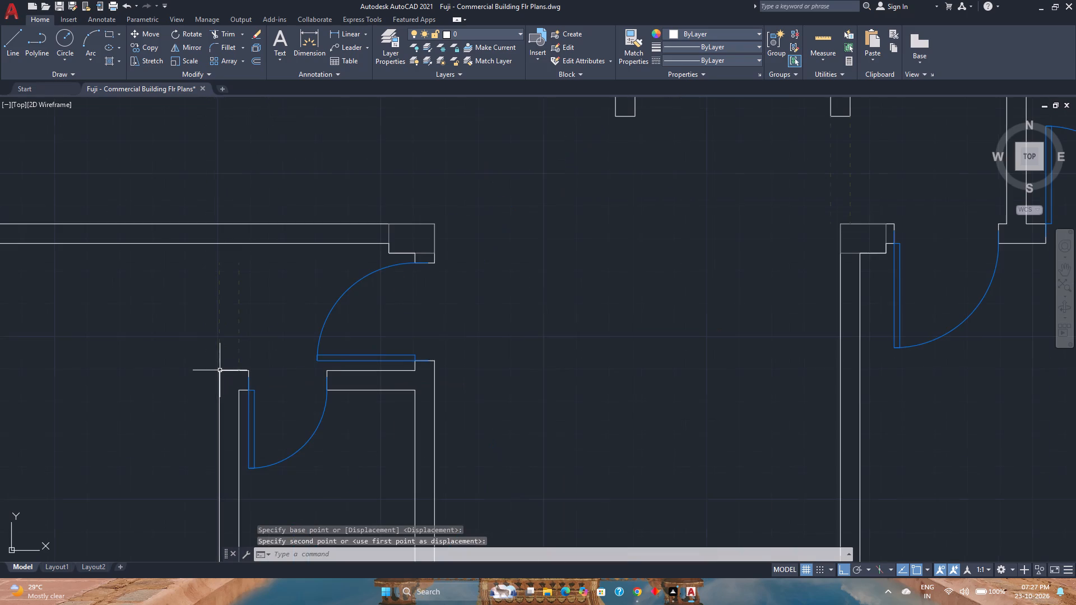
pyautogui.press('e')
pyautogui.press('x')
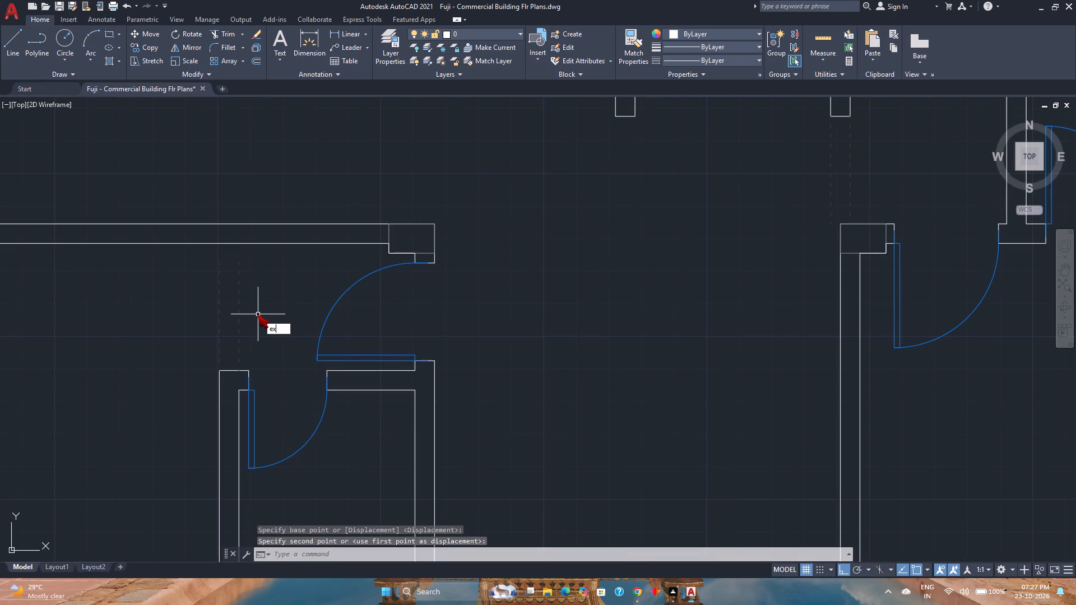
pyautogui.press('Return')
pyautogui.click(258, 311)
pyautogui.click(175, 293)
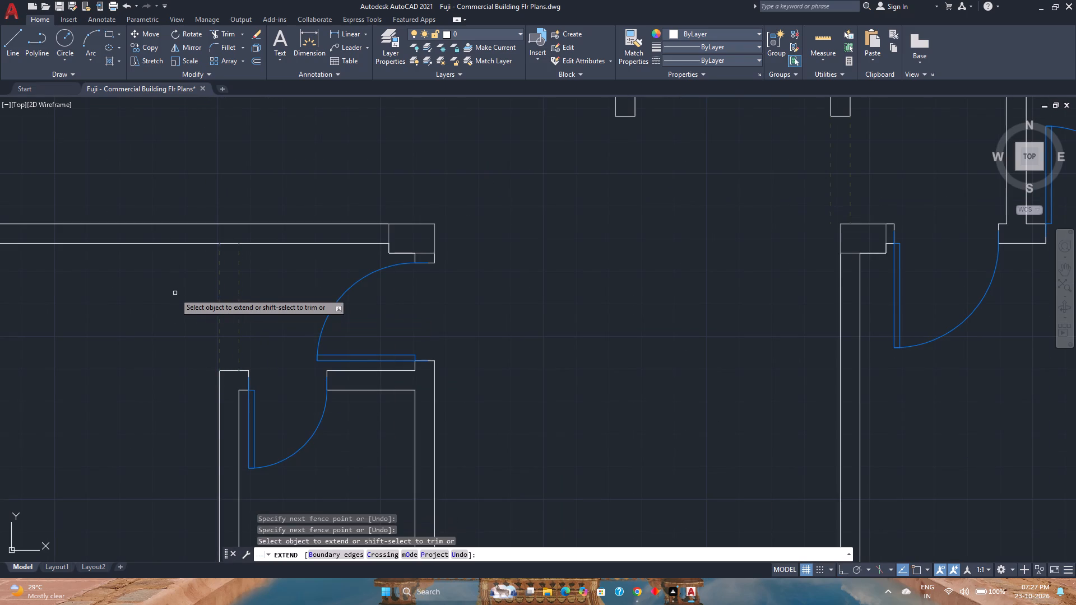
pyautogui.press('Escape')
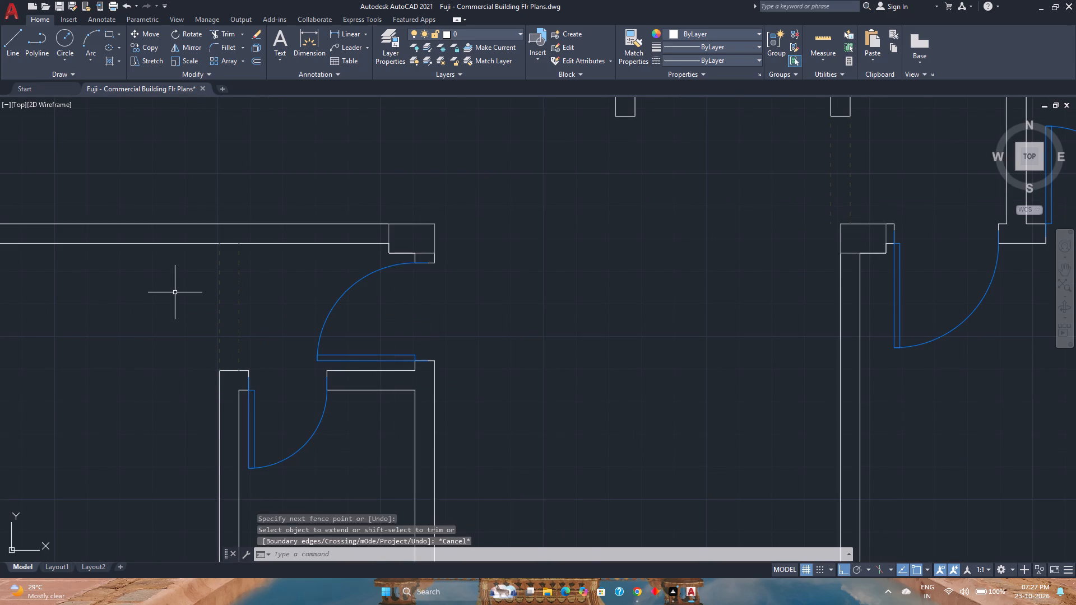
# Save the drawing.
pyautogui.hotkey('ctrl', 's')
pyautogui.scroll(-2, 175, 292)
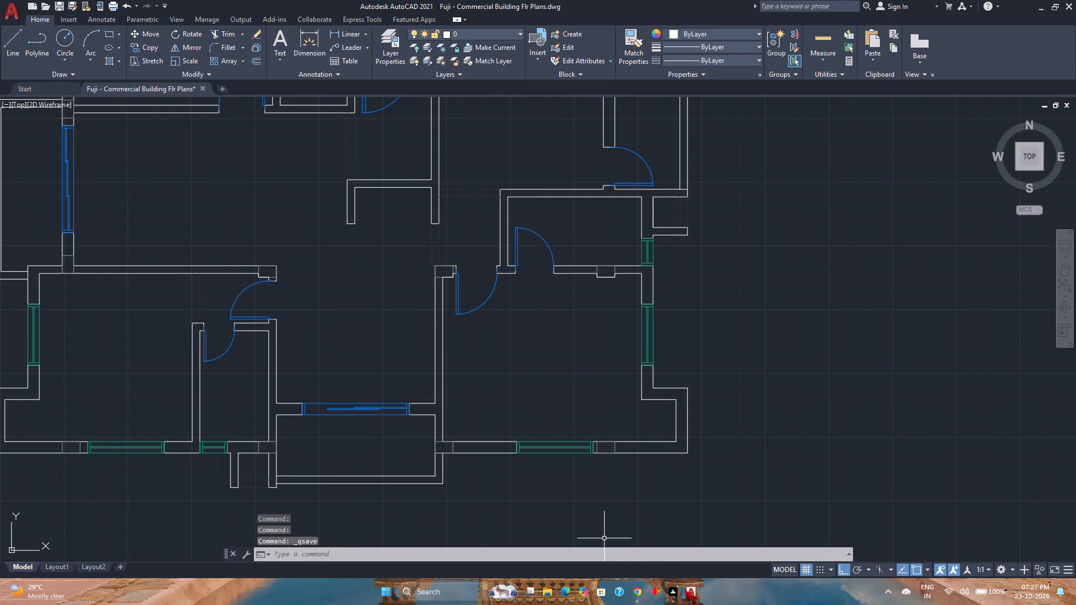
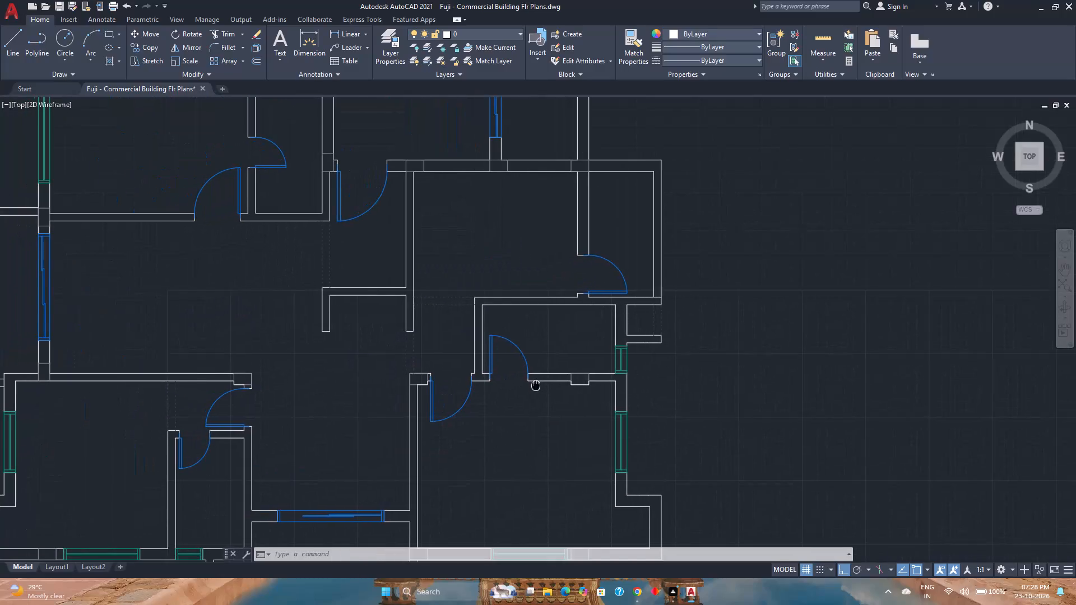
# Inspect the whole floor plan, including both mirrored units and the stair core, checking the wall openings and layer colours.
pyautogui.middleClick(536, 384)
pyautogui.scroll(-2, 382, 284)
pyautogui.scroll(2, 269, 232)
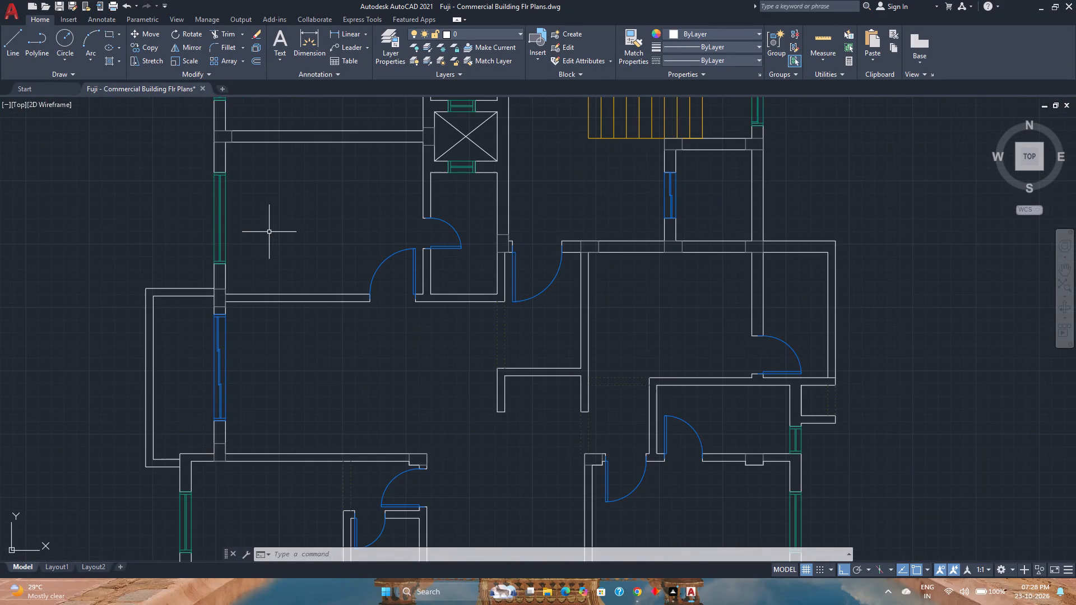
pyautogui.scroll(-1, 269, 231)
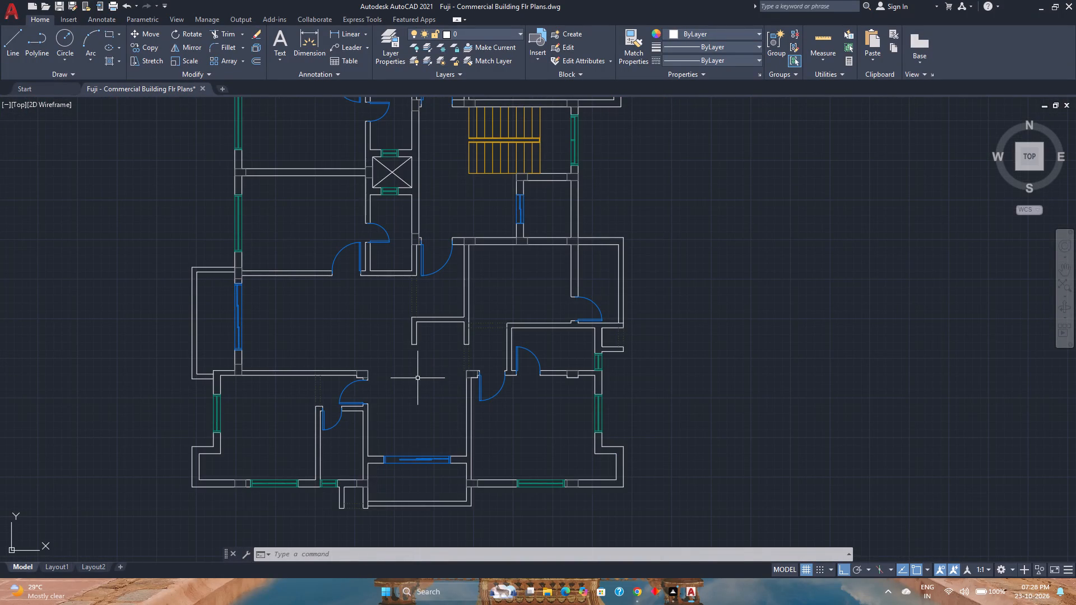
pyautogui.scroll(2, 443, 439)
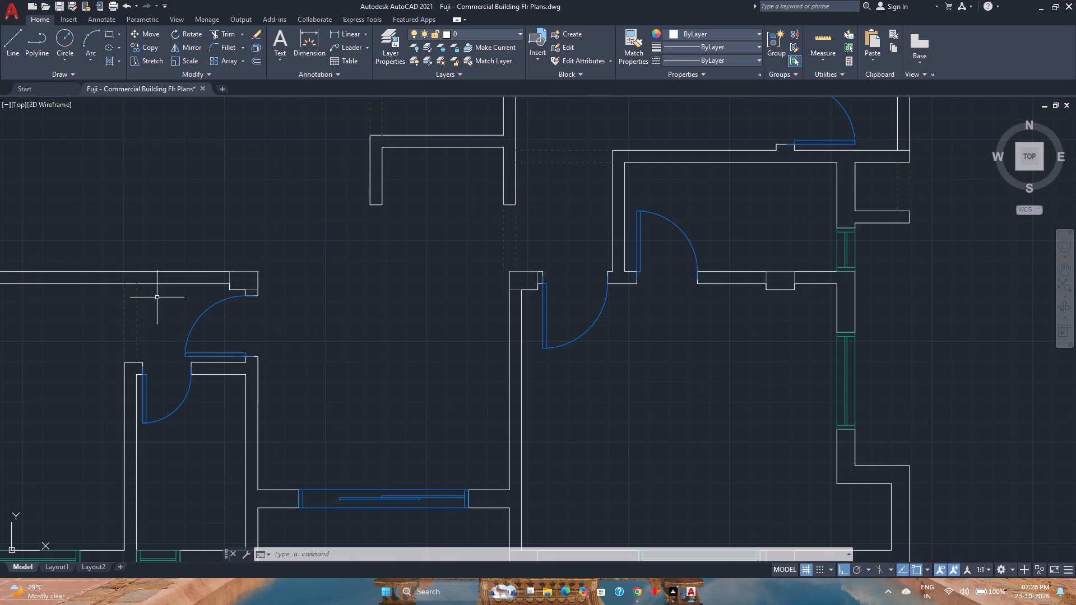
pyautogui.scroll(-1, 300, 230)
pyautogui.moveTo(300, 230); pyautogui.dragTo(299, 262, button='middle')
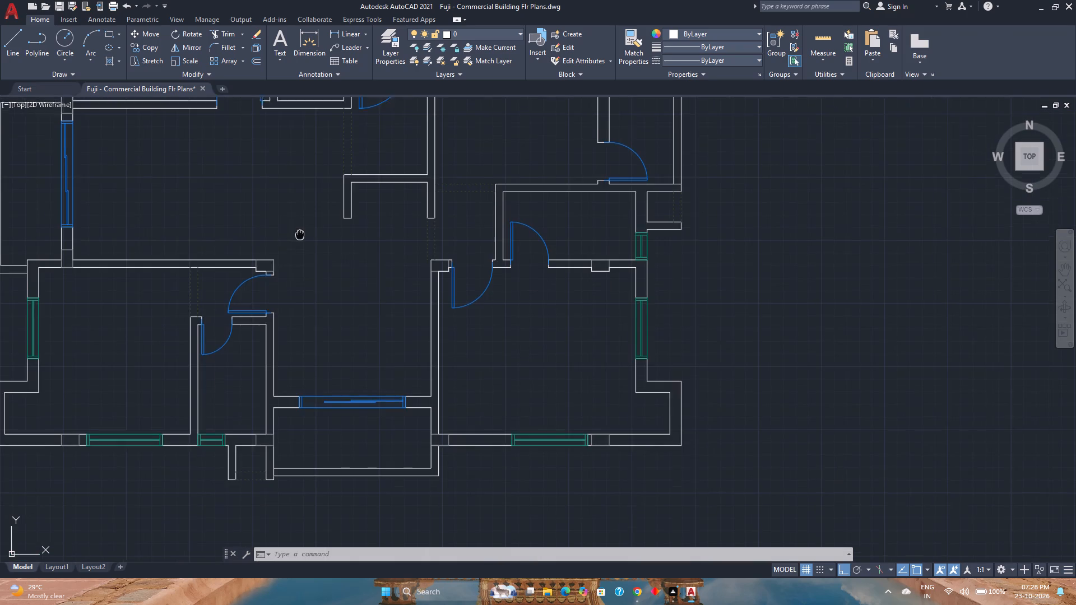
pyautogui.moveTo(299, 262); pyautogui.dragTo(295, 366, button='middle')
pyautogui.middleClick(295, 366)
pyautogui.middleClick(295, 366)
pyautogui.scroll(-2, 322, 279)
pyautogui.scroll(3, 427, 207)
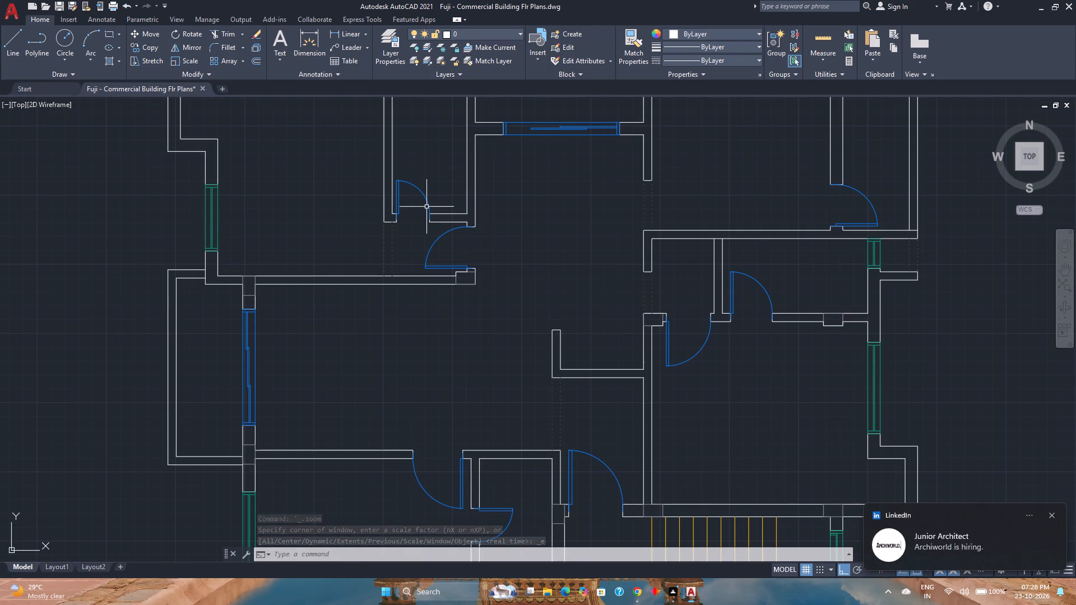
pyautogui.scroll(-1, 426, 207)
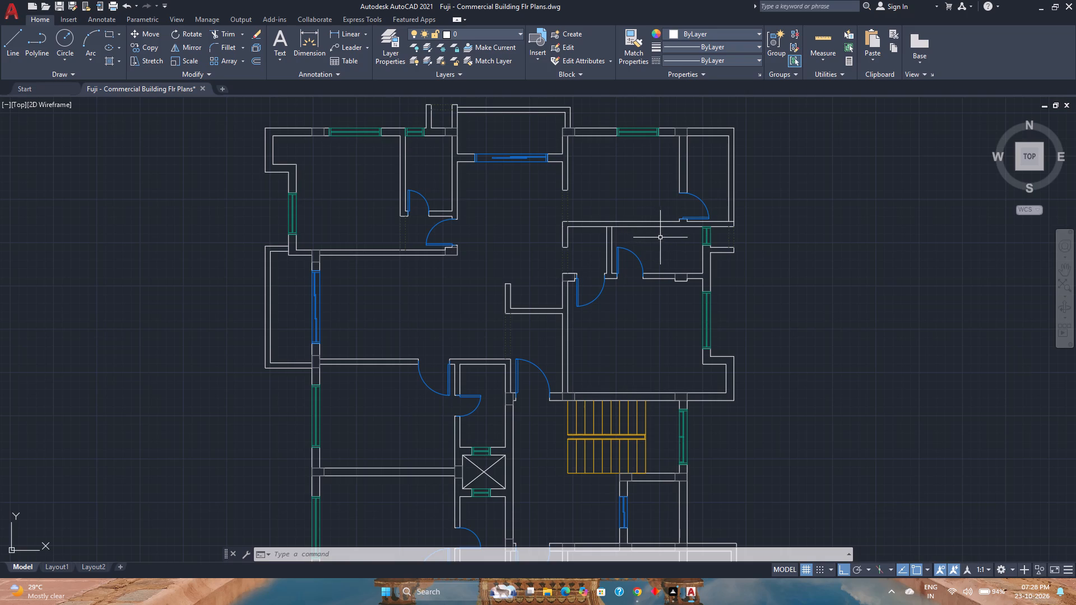
pyautogui.moveTo(661, 237); pyautogui.dragTo(614, 234, button='middle')
pyautogui.middleClick(614, 234)
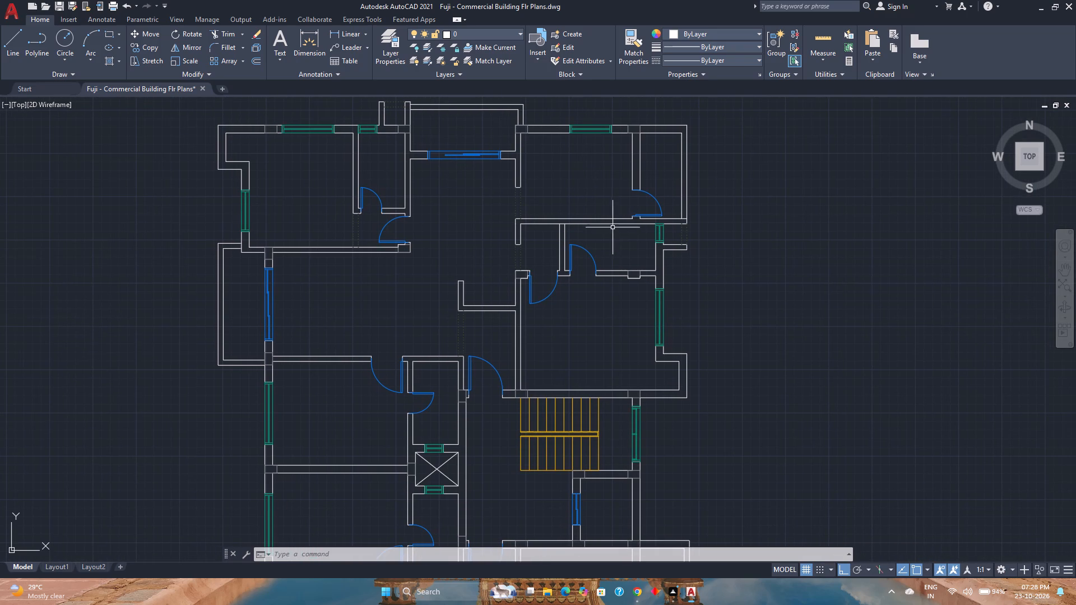
pyautogui.scroll(2, 643, 418)
pyautogui.moveTo(642, 418); pyautogui.dragTo(541, 251, button='middle')
pyautogui.scroll(-1, 541, 250)
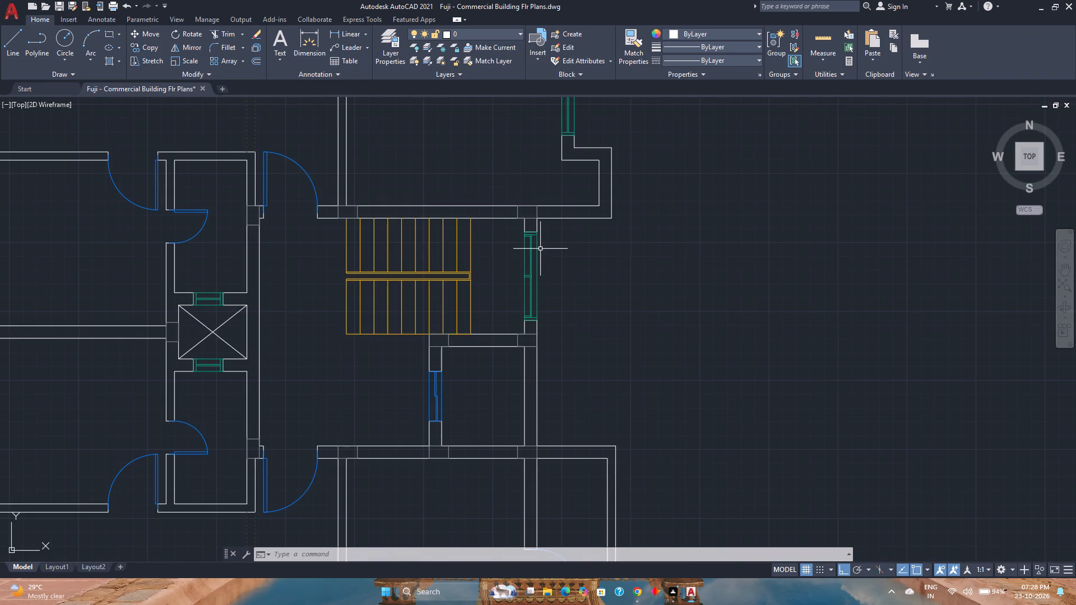
pyautogui.scroll(-1, 540, 248)
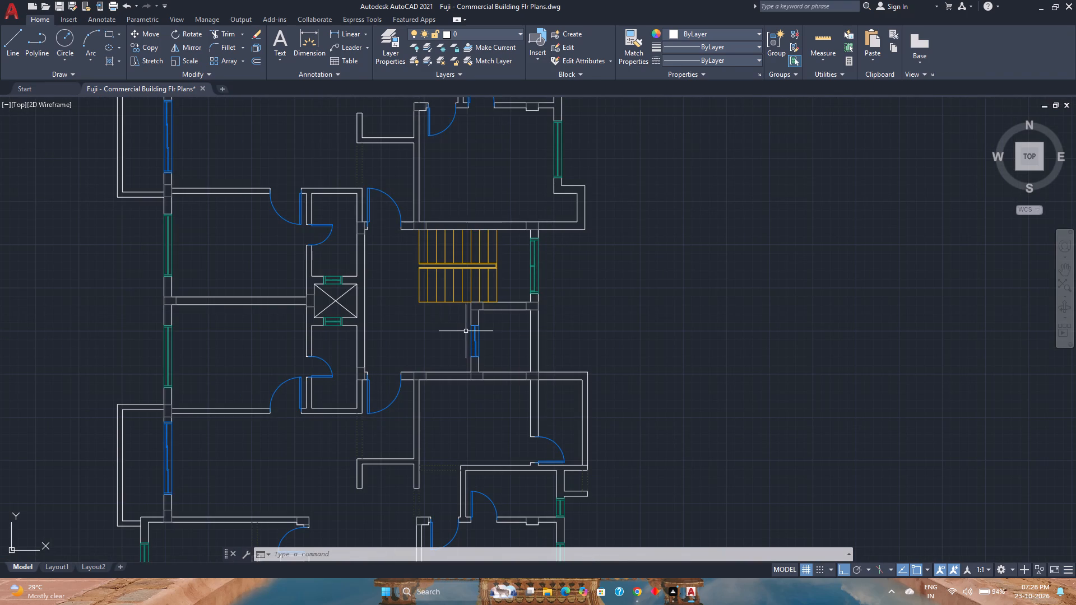
pyautogui.moveTo(453, 329); pyautogui.dragTo(456, 292, button='middle')
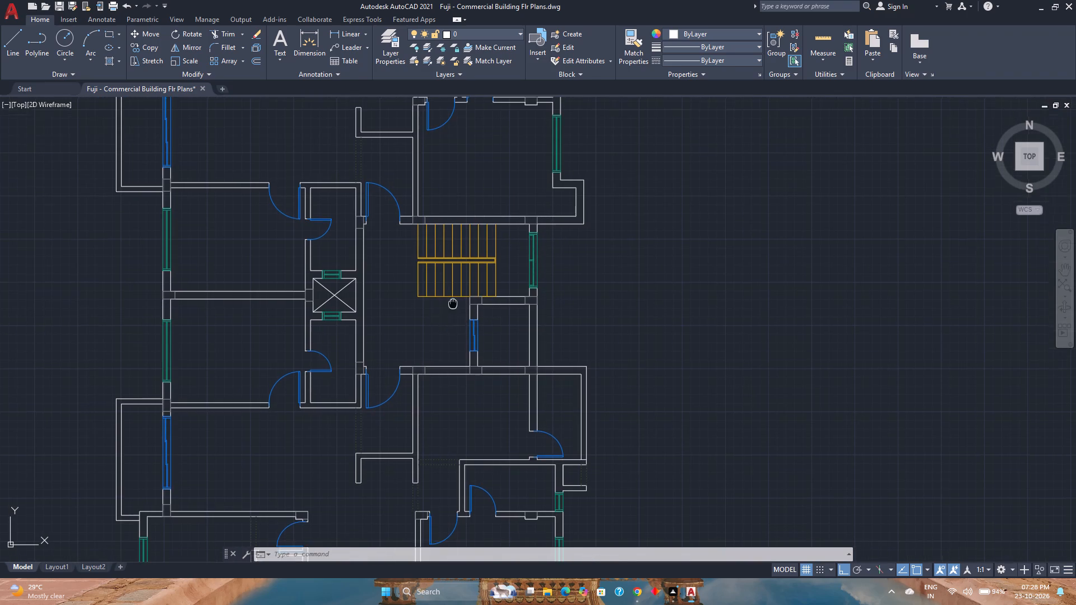
pyautogui.moveTo(456, 292); pyautogui.dragTo(489, 215, button='middle')
pyautogui.middleClick(489, 215)
pyautogui.scroll(-1, 489, 214)
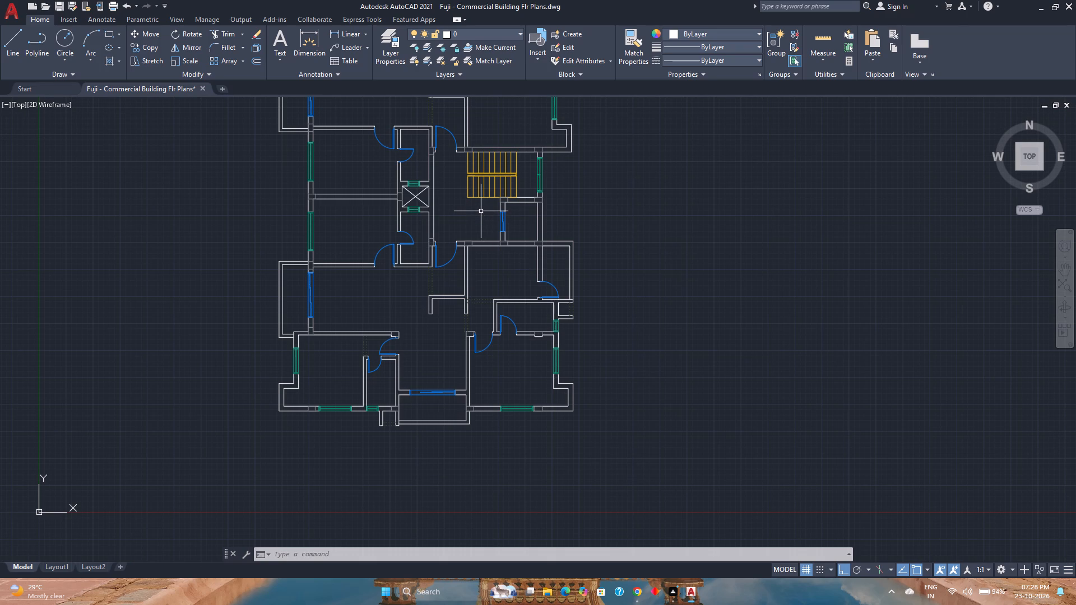
pyautogui.scroll(-1, 481, 211)
pyautogui.moveTo(481, 211); pyautogui.dragTo(409, 327, button='middle')
pyautogui.middleClick(409, 327)
pyautogui.scroll(-1, 407, 324)
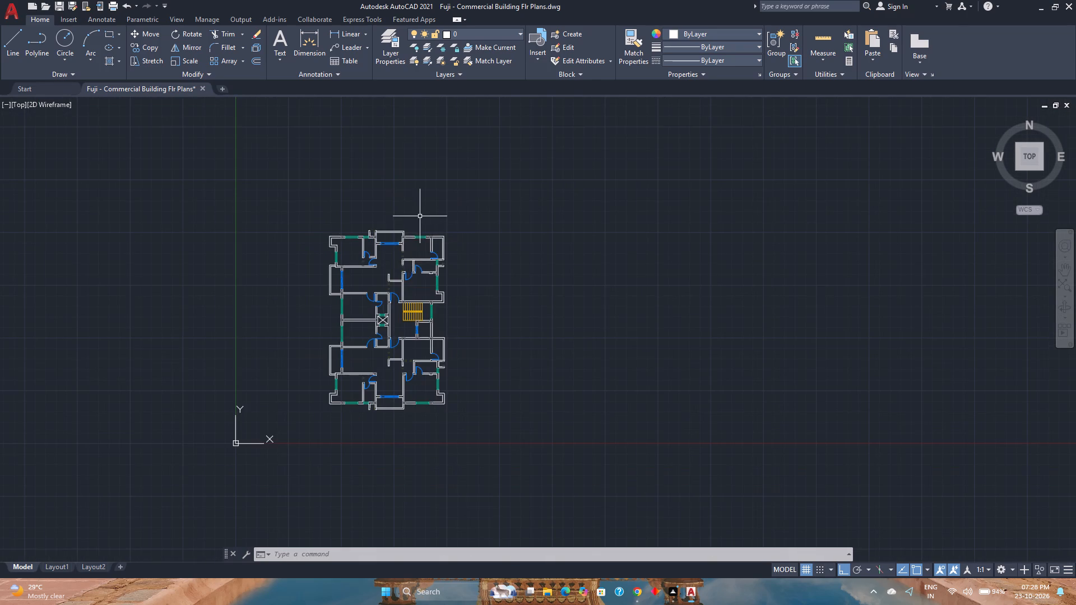
pyautogui.scroll(3, 407, 224)
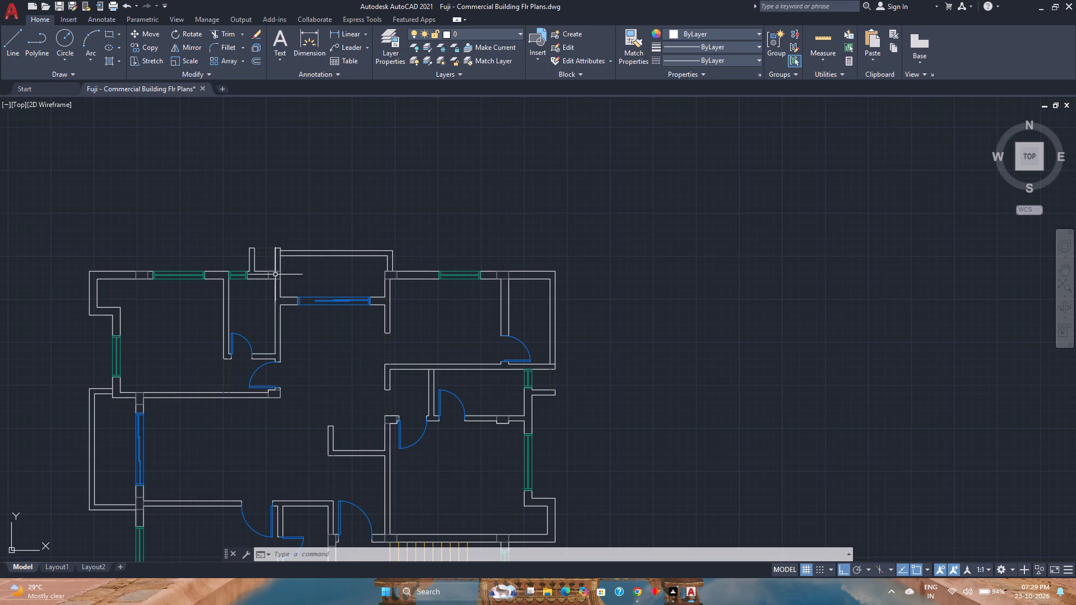
pyautogui.scroll(4, 275, 274)
pyautogui.scroll(-2, 275, 273)
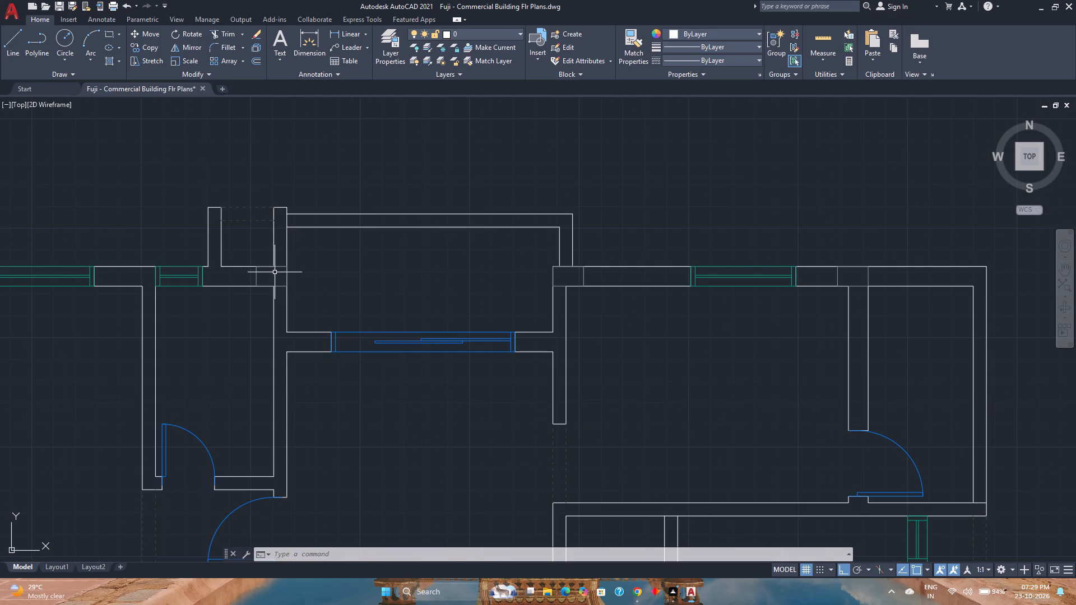
pyautogui.scroll(-3, 275, 272)
pyautogui.moveTo(294, 252); pyautogui.dragTo(313, 225, button='middle')
pyautogui.moveTo(314, 222); pyautogui.dragTo(327, 208, button='middle')
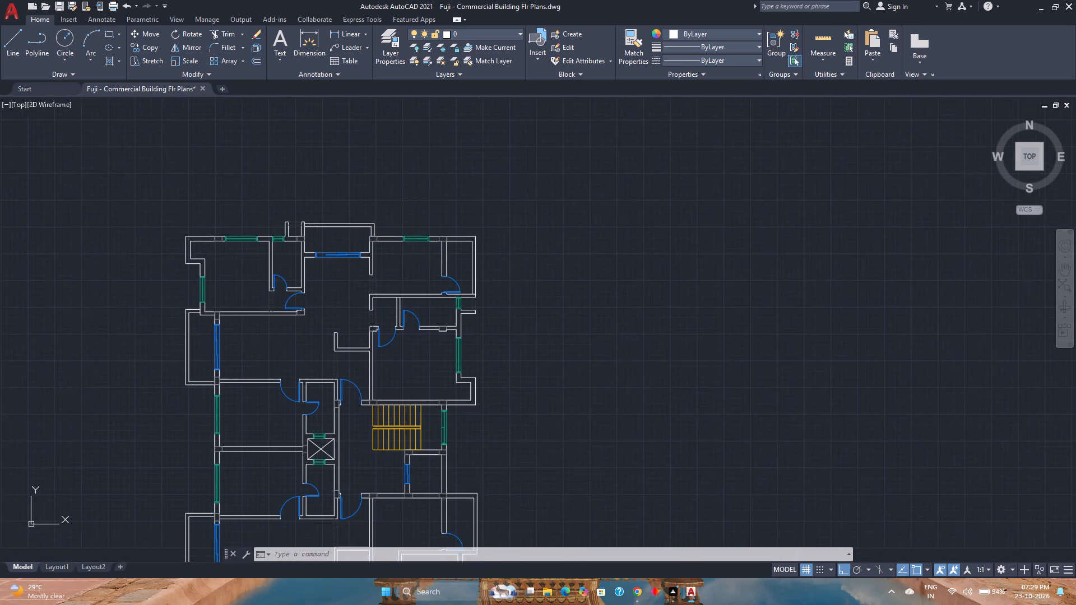
pyautogui.moveTo(327, 208); pyautogui.dragTo(329, 204, button='middle')
pyautogui.middleClick(330, 204)
pyautogui.scroll(-2, 330, 203)
pyautogui.scroll(3, 310, 249)
pyautogui.scroll(-1, 310, 249)
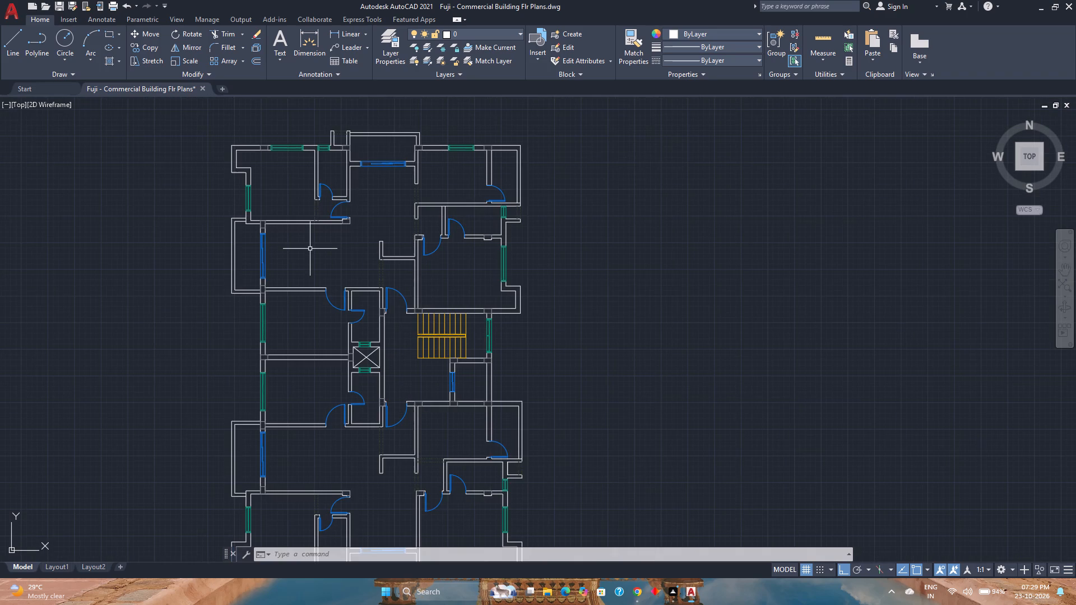
# Set the Columns layer's colour to index colour 240 in the layer properties.
pyautogui.click(401, 57)
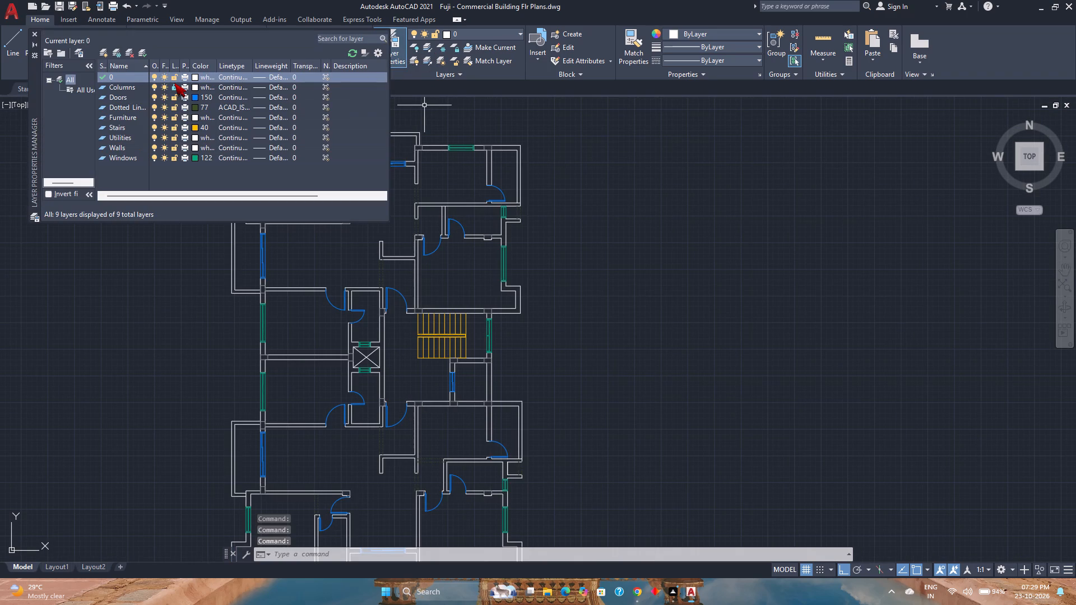
pyautogui.click(193, 89)
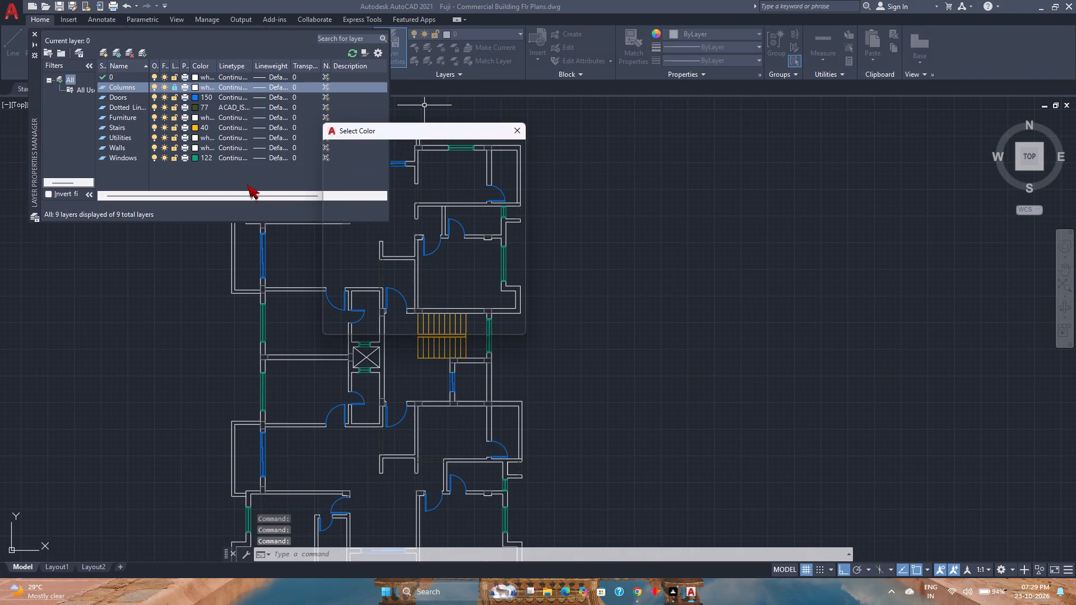
pyautogui.click(512, 198)
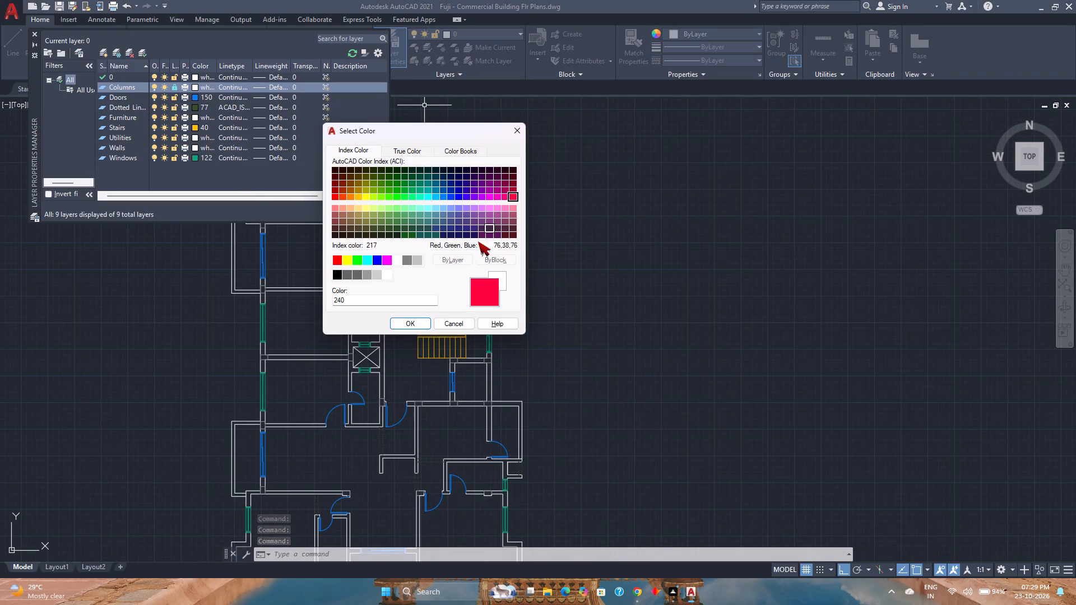
pyautogui.click(411, 321)
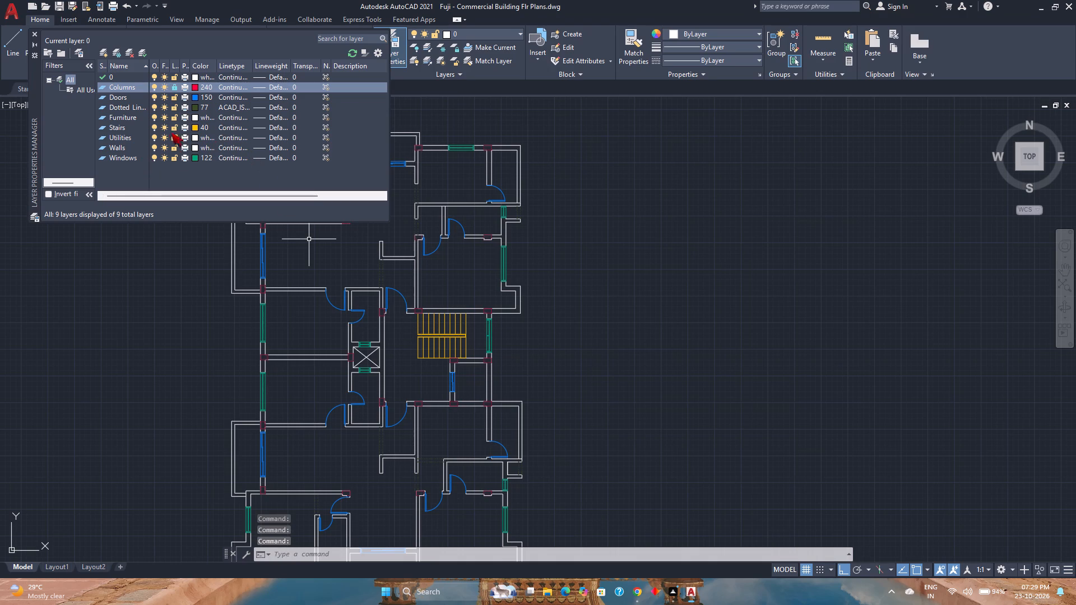
pyautogui.click(195, 87)
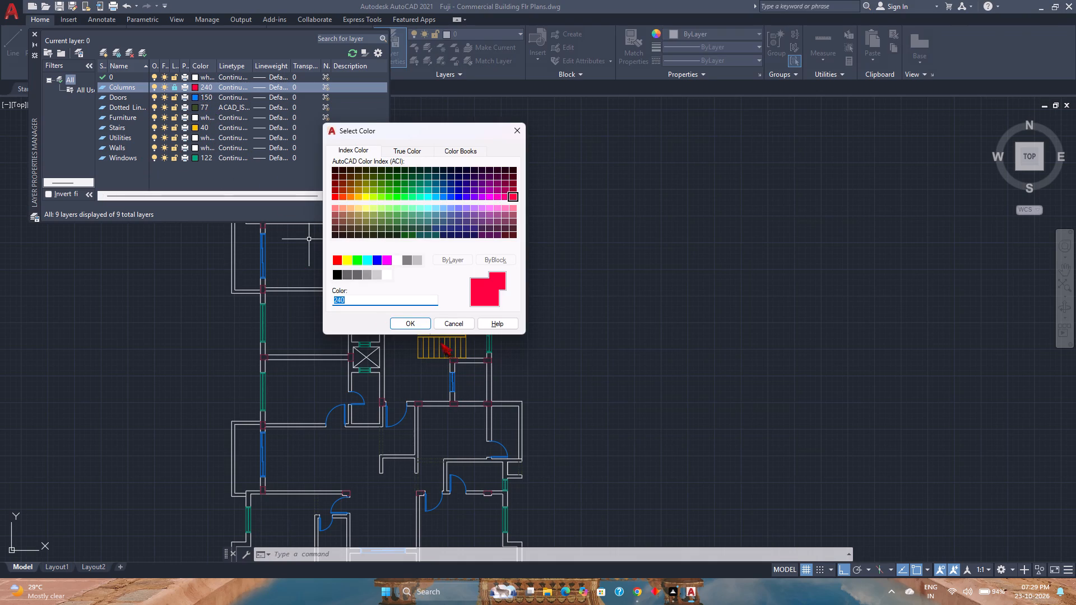
pyautogui.click(423, 324)
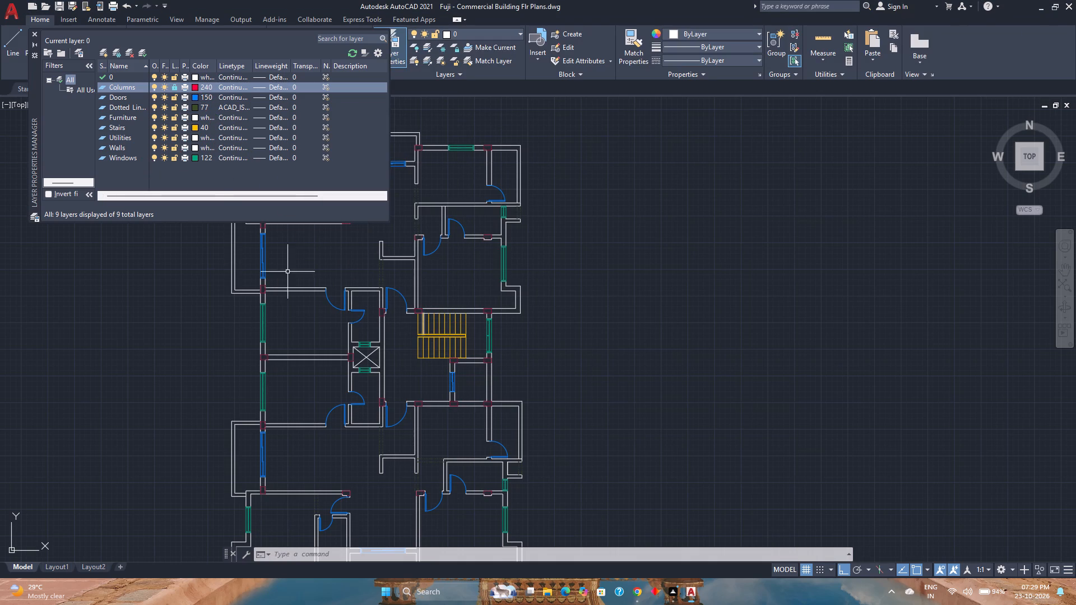
pyautogui.click(35, 36)
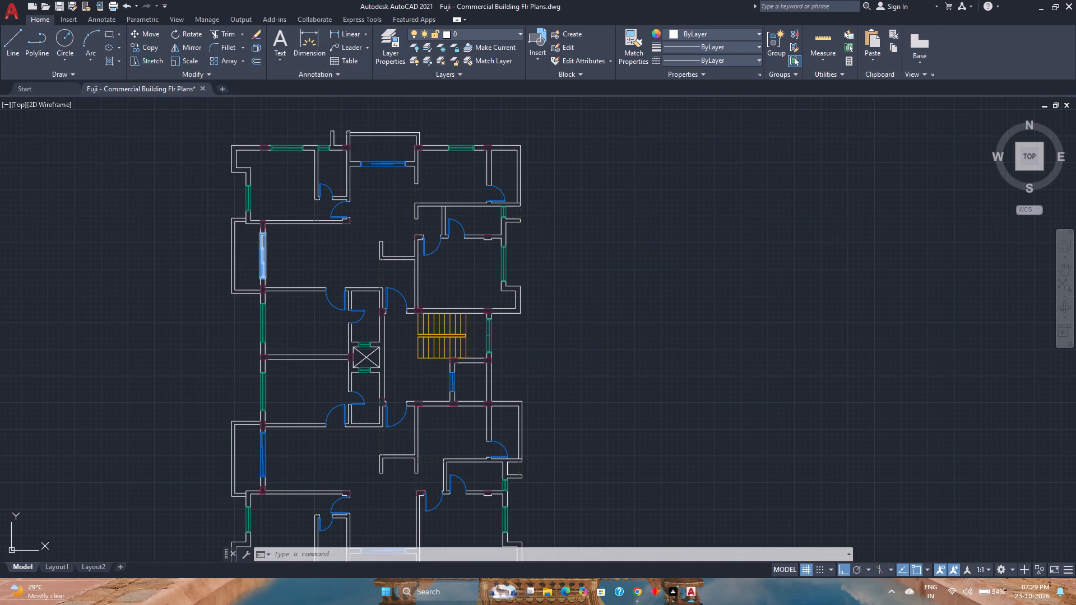
# Save the drawing.
pyautogui.scroll(-3, 251, 229)
pyautogui.scroll(3, 273, 269)
pyautogui.moveTo(273, 267); pyautogui.dragTo(391, 397, button='middle')
pyautogui.hotkey('ctrl', 's')
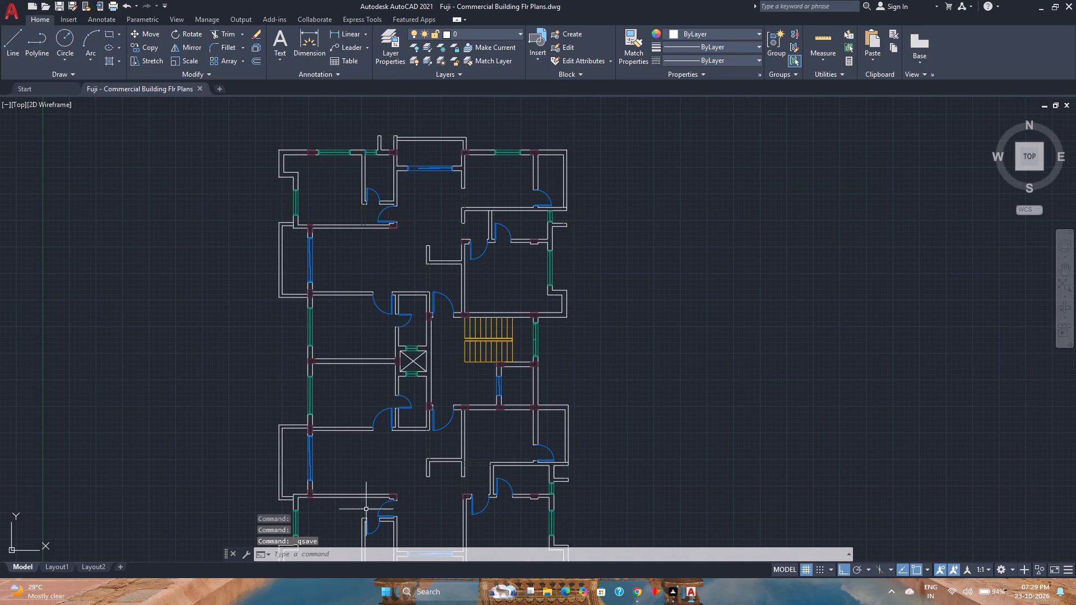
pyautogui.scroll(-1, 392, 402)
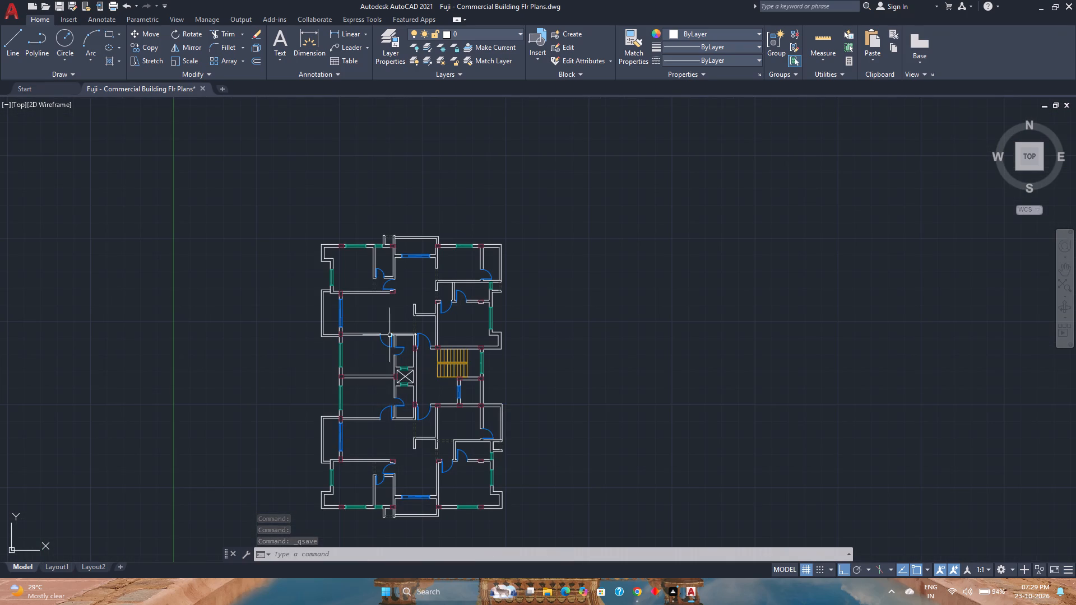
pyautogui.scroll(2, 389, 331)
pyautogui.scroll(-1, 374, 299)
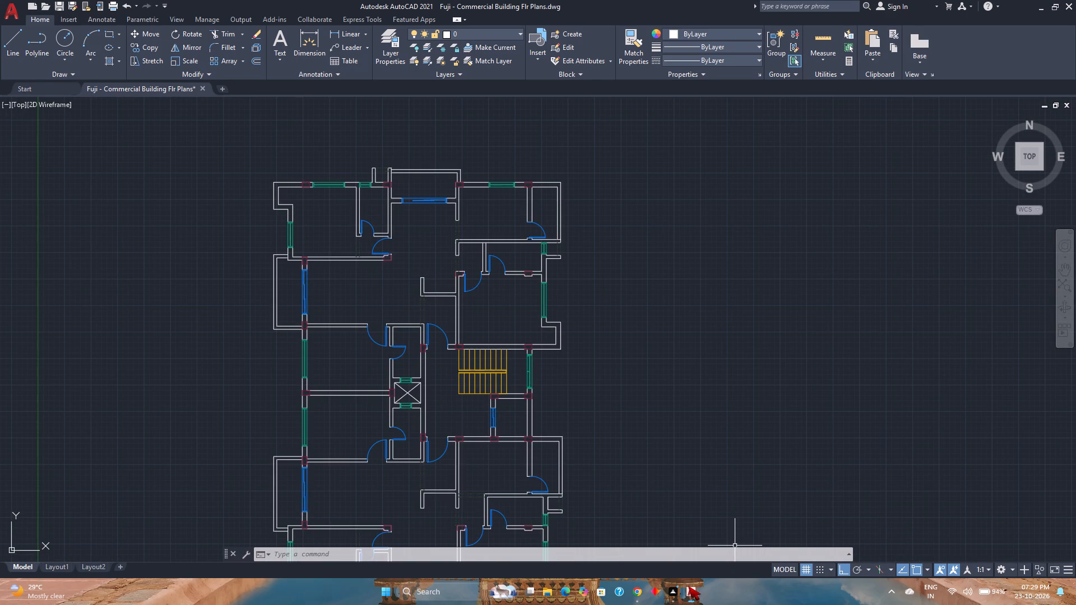
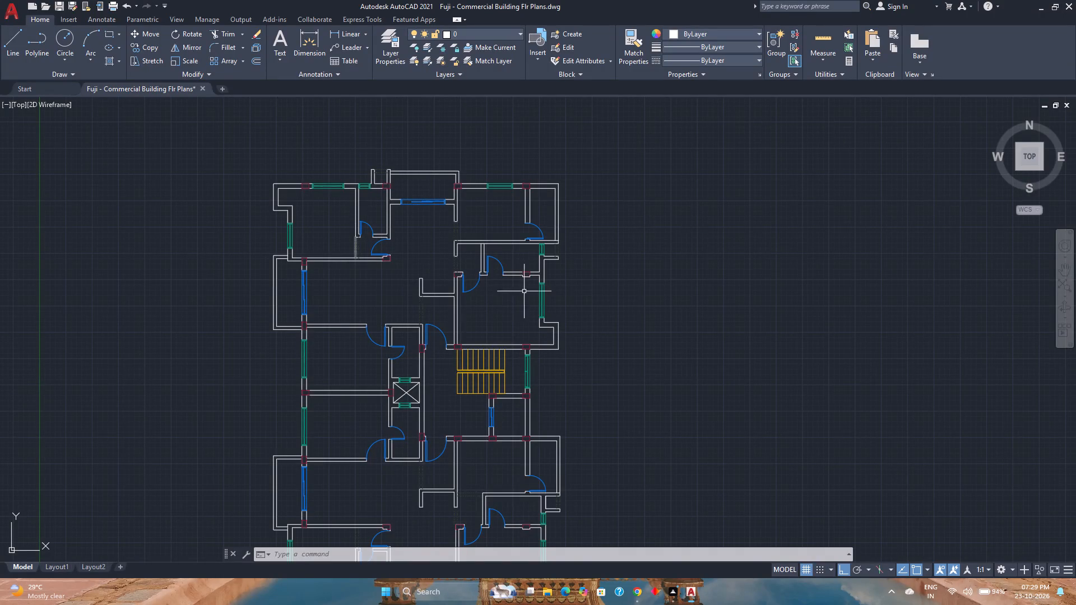
# Offset the inner line of the wall niche north of the stair-side entrance door by 1'8" into the niche.
pyautogui.scroll(3, 454, 282)
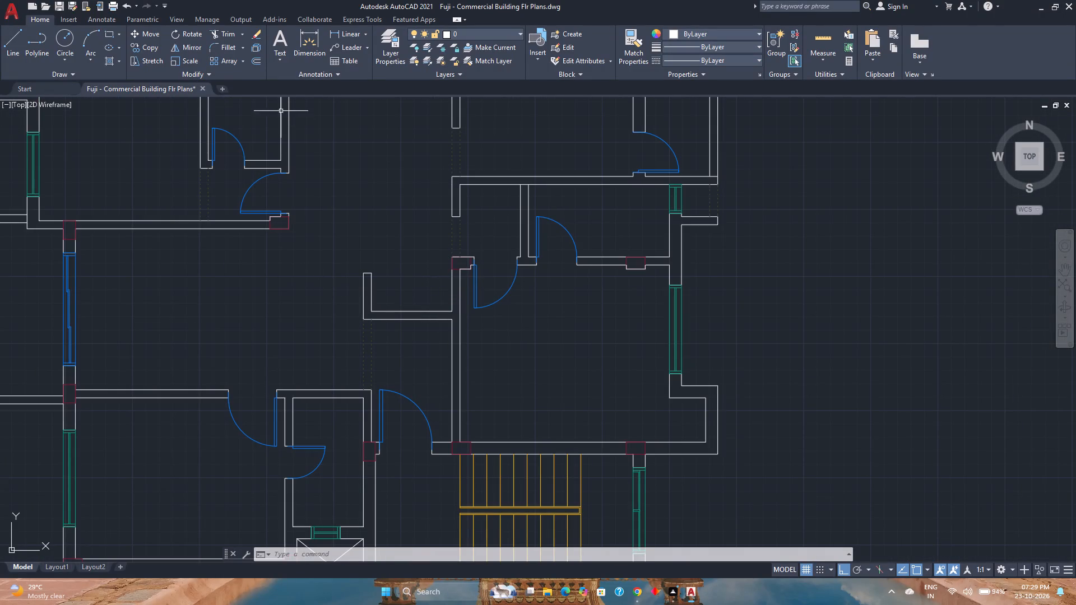
pyautogui.click(258, 58)
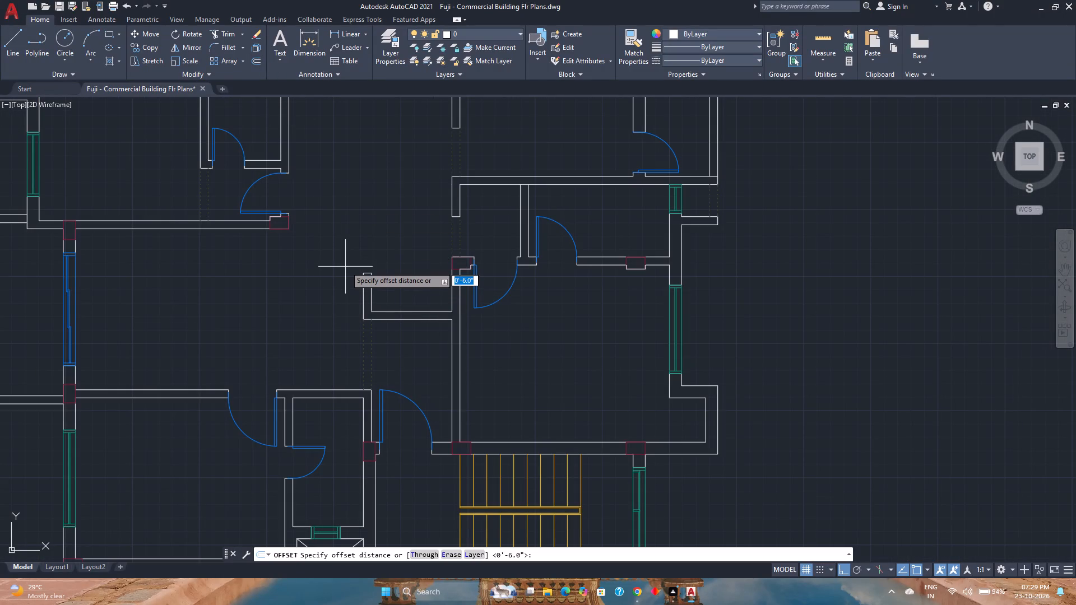
pyautogui.press('1')
pyautogui.press("'")
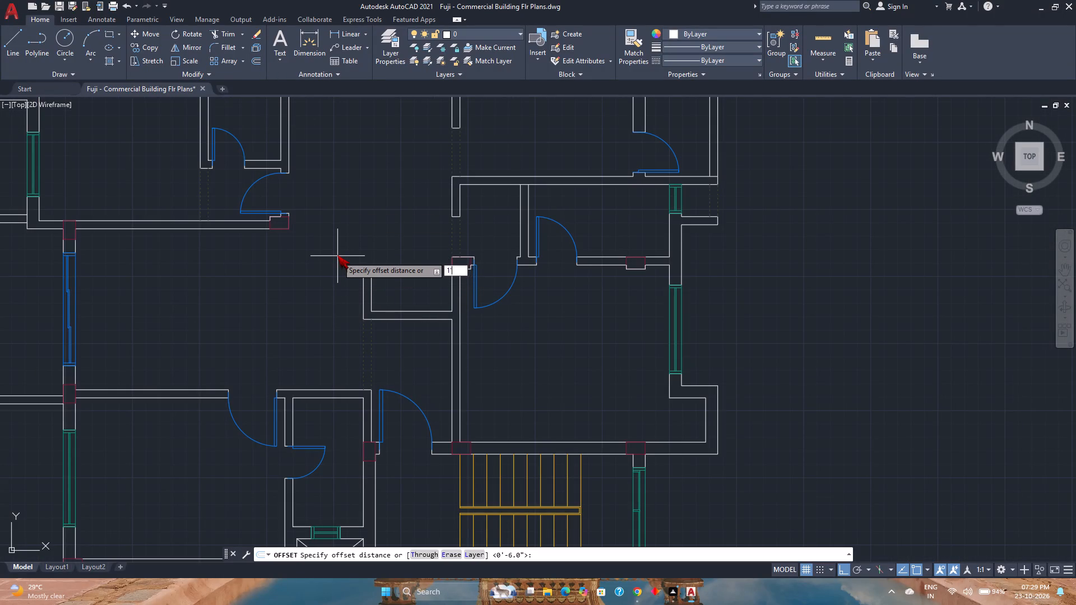
pyautogui.write('8"')
pyautogui.press('Return')
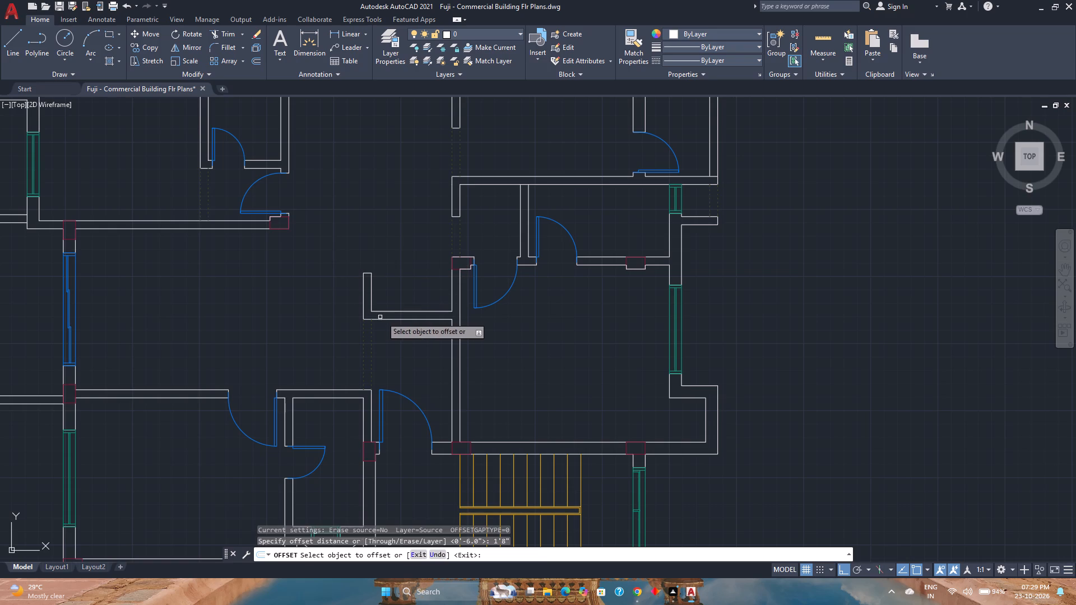
pyautogui.click(394, 311)
pyautogui.click(395, 292)
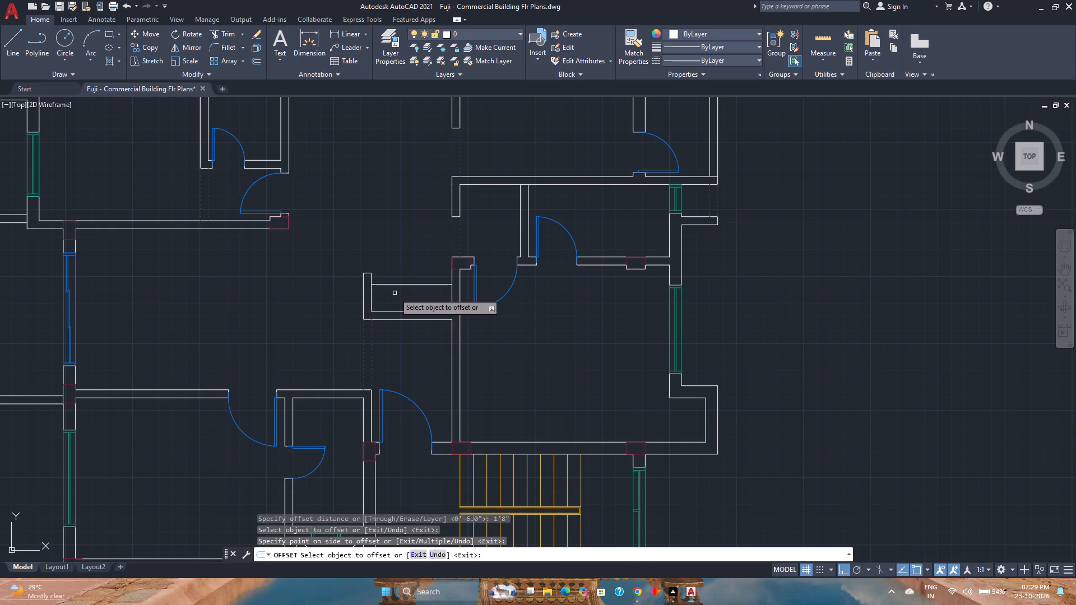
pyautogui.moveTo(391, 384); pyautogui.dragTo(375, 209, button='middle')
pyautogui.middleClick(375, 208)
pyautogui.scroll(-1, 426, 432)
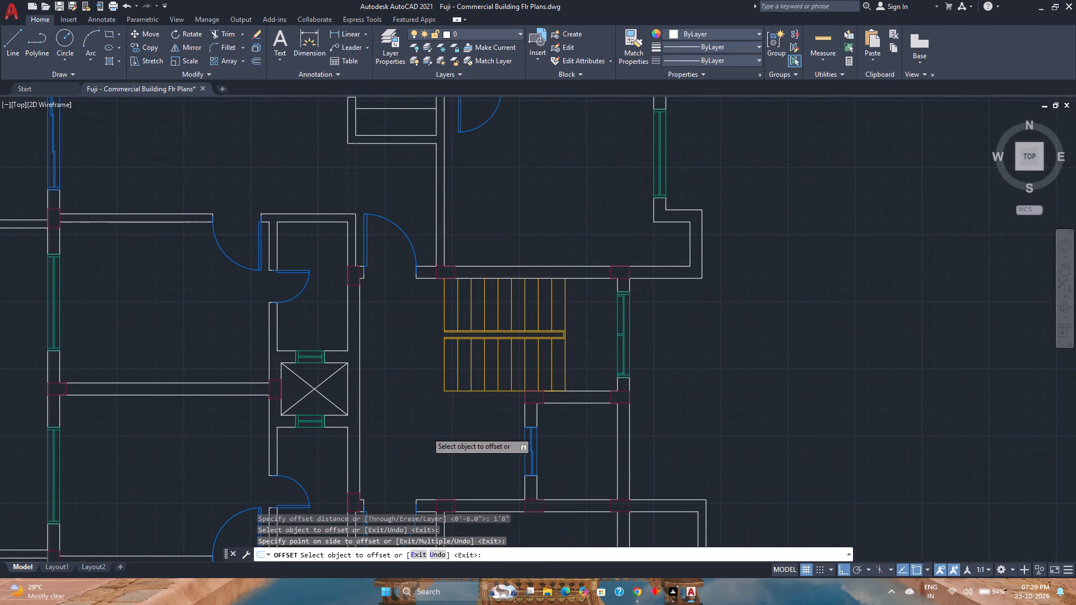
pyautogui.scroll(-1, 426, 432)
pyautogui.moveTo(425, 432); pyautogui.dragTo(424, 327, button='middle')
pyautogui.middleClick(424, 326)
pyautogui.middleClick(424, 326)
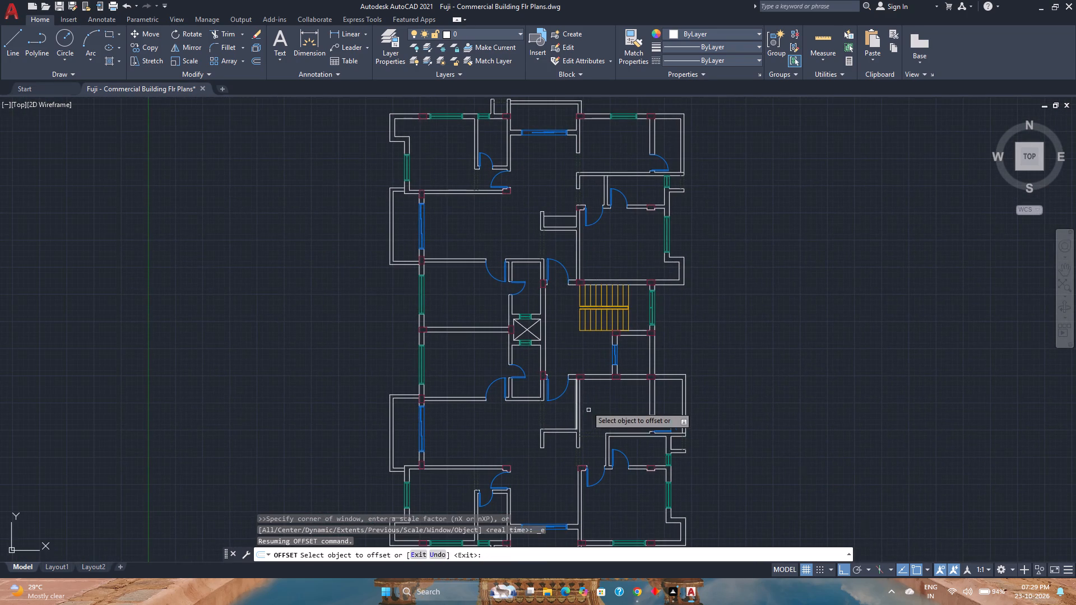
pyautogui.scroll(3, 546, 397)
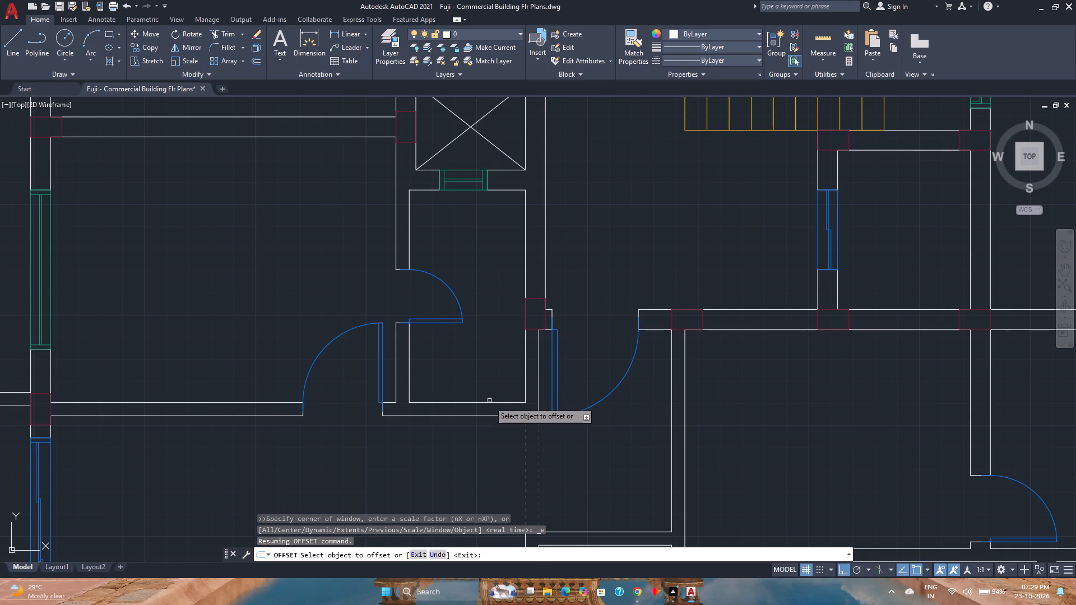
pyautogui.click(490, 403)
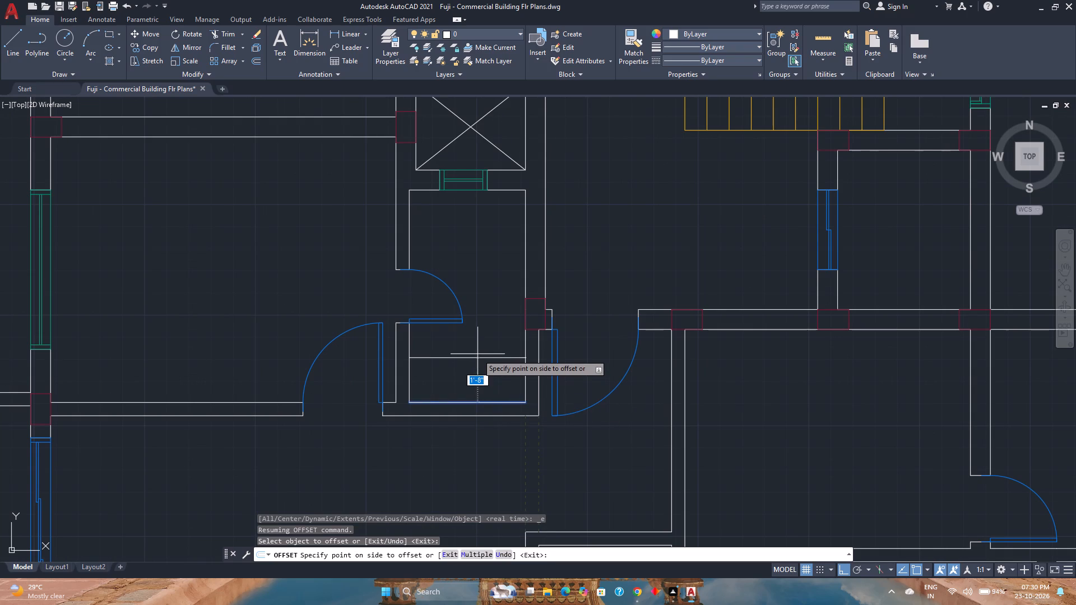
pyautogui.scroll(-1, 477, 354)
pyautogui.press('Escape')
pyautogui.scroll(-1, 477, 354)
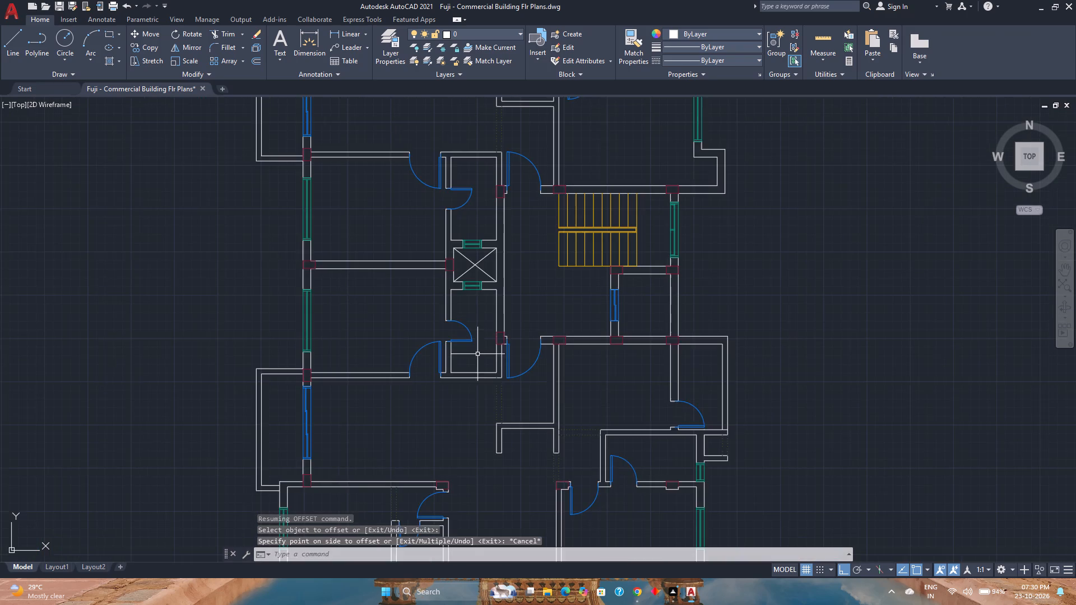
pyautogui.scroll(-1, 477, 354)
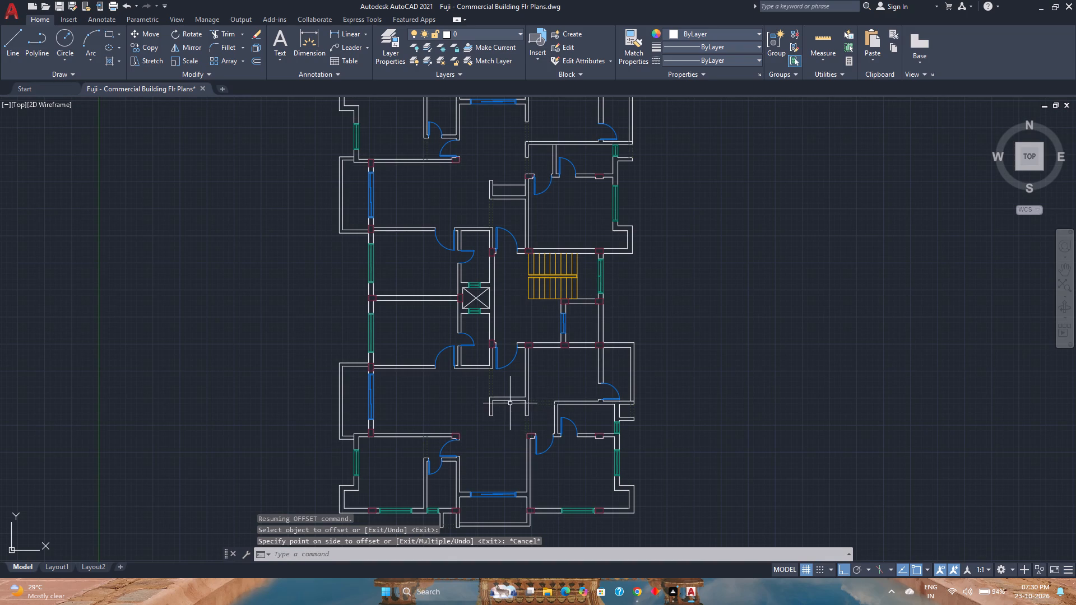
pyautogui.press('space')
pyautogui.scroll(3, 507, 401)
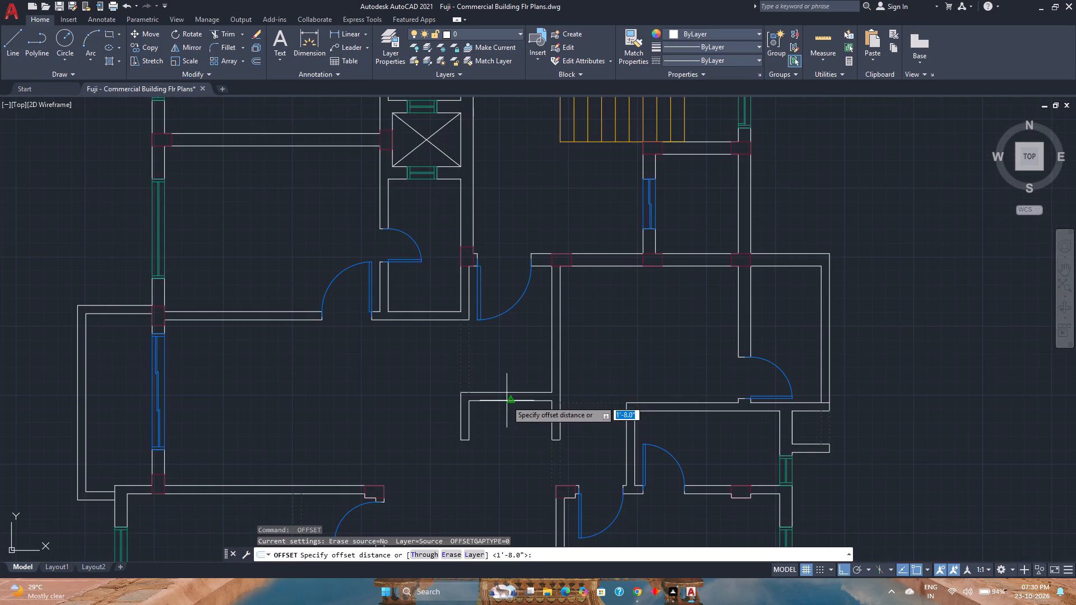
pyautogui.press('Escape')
# Offset the matching niche's inner wall line in the southern mirrored unit by 1'8" into the niche.
pyautogui.click(258, 60)
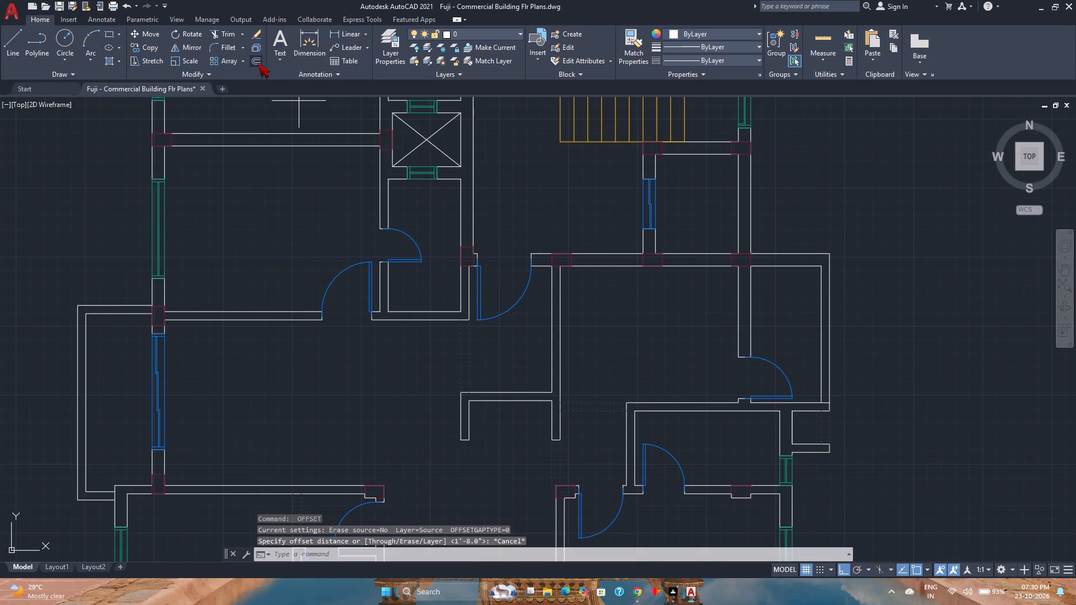
pyautogui.press('Return')
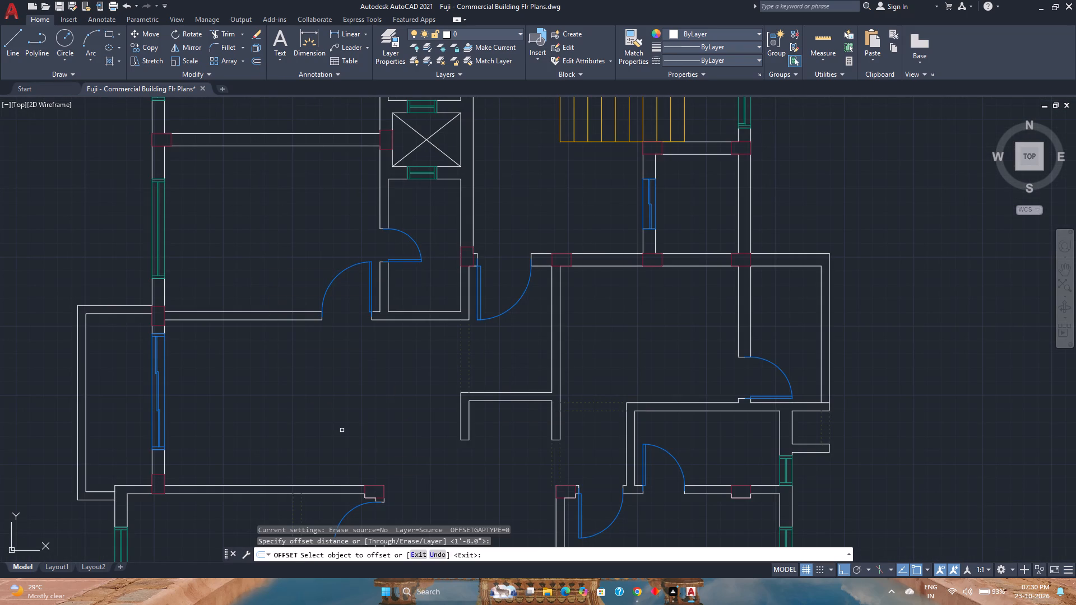
pyautogui.click(491, 401)
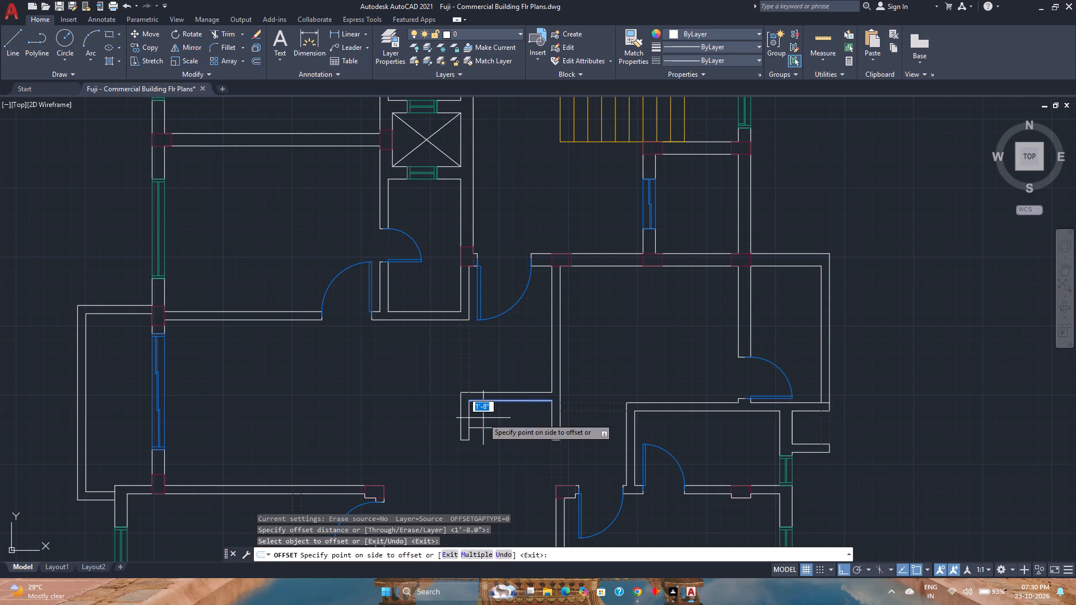
pyautogui.click(483, 418)
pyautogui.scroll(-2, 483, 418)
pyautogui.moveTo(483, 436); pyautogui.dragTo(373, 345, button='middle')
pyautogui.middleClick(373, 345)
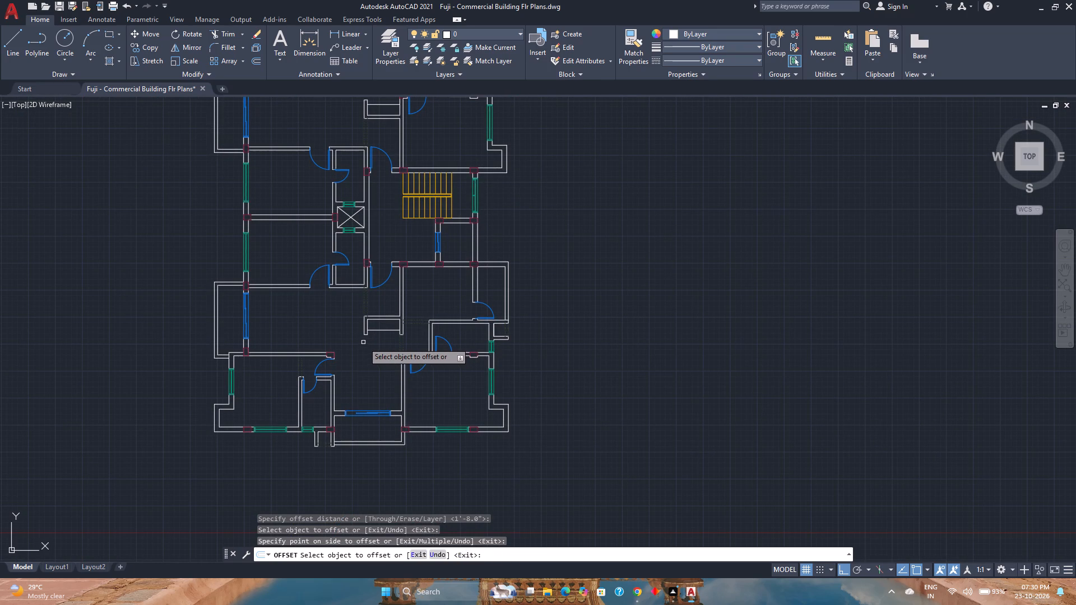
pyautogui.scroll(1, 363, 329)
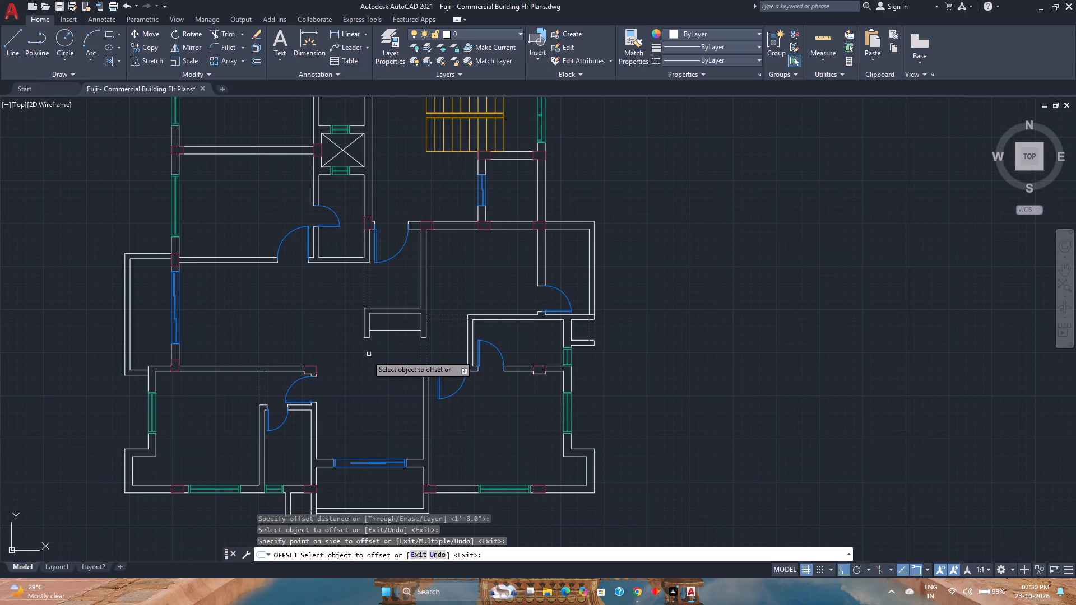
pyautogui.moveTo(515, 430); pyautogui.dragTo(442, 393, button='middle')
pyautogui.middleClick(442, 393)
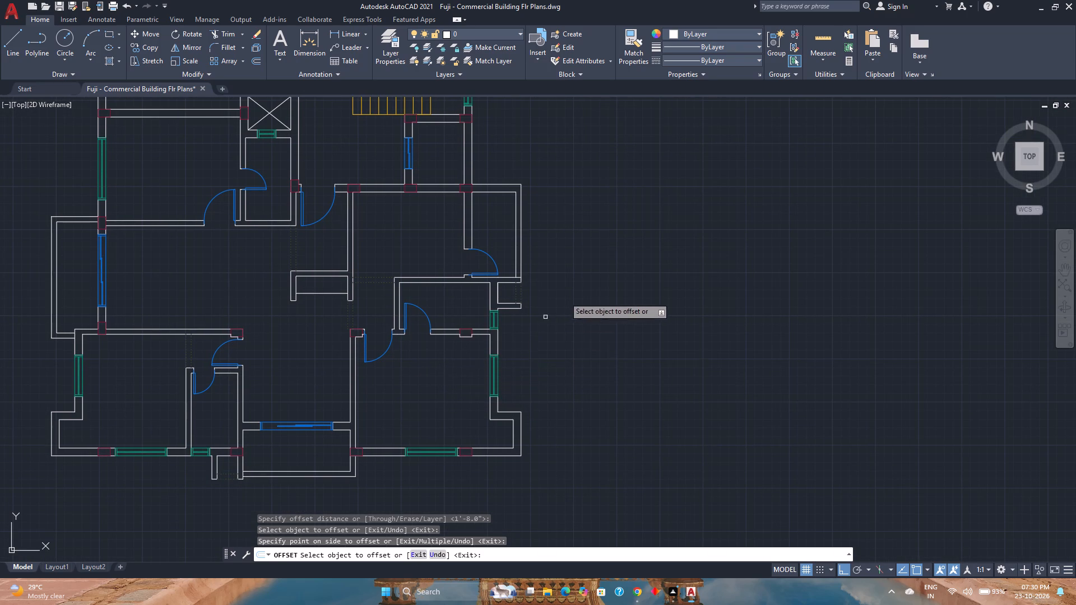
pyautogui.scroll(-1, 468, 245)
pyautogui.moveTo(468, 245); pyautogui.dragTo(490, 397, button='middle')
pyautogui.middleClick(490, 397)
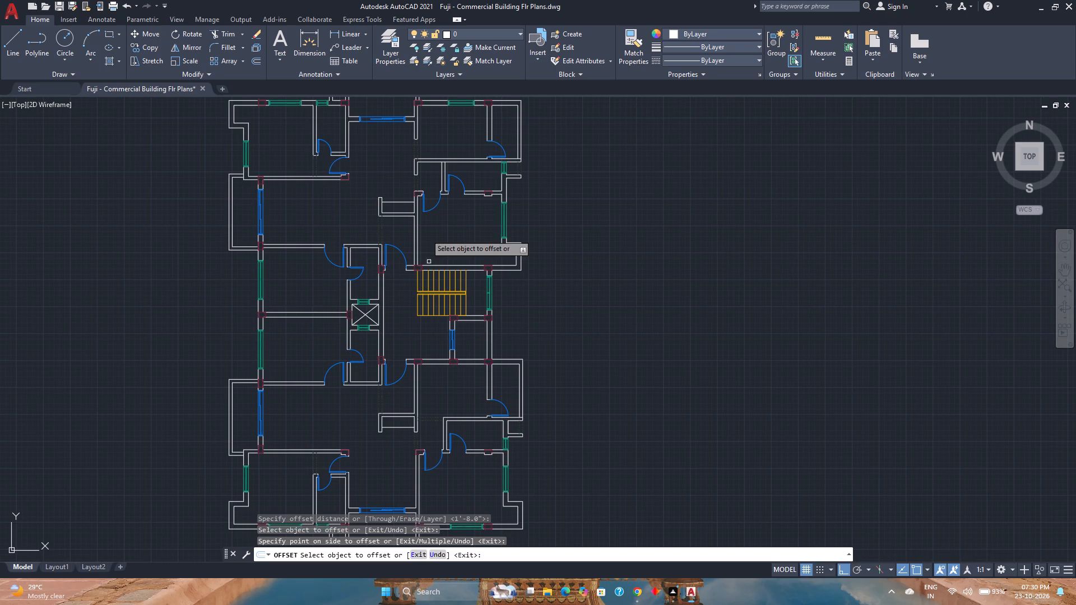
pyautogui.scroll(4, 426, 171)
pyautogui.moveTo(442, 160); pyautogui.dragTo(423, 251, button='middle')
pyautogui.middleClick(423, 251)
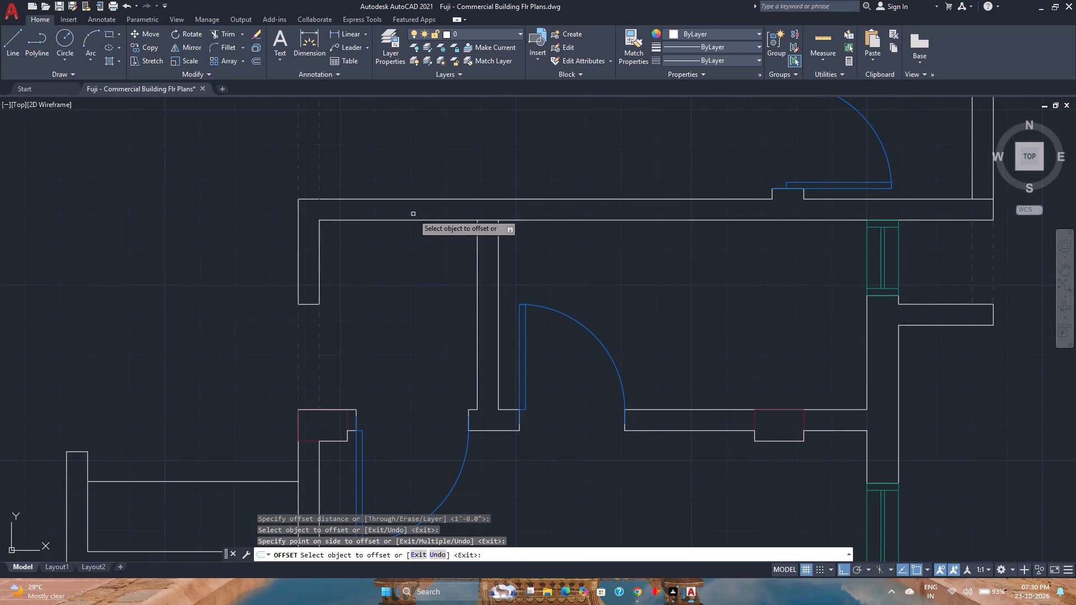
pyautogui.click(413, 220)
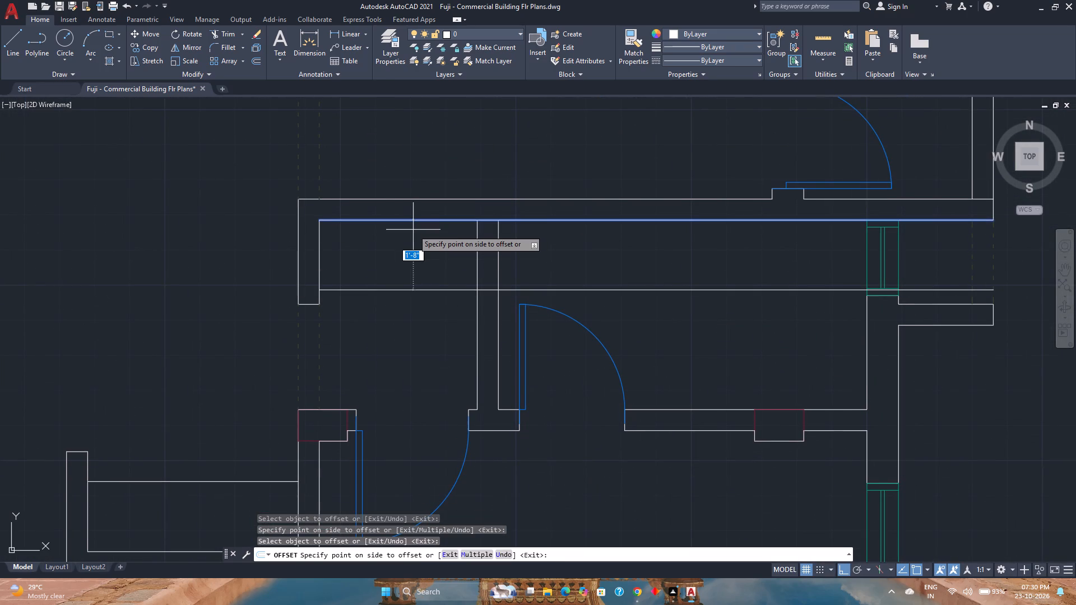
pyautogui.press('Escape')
# Trim the long wall's inner line between the two faces of the partition beside the northern unit's small recess.
pyautogui.click(235, 36)
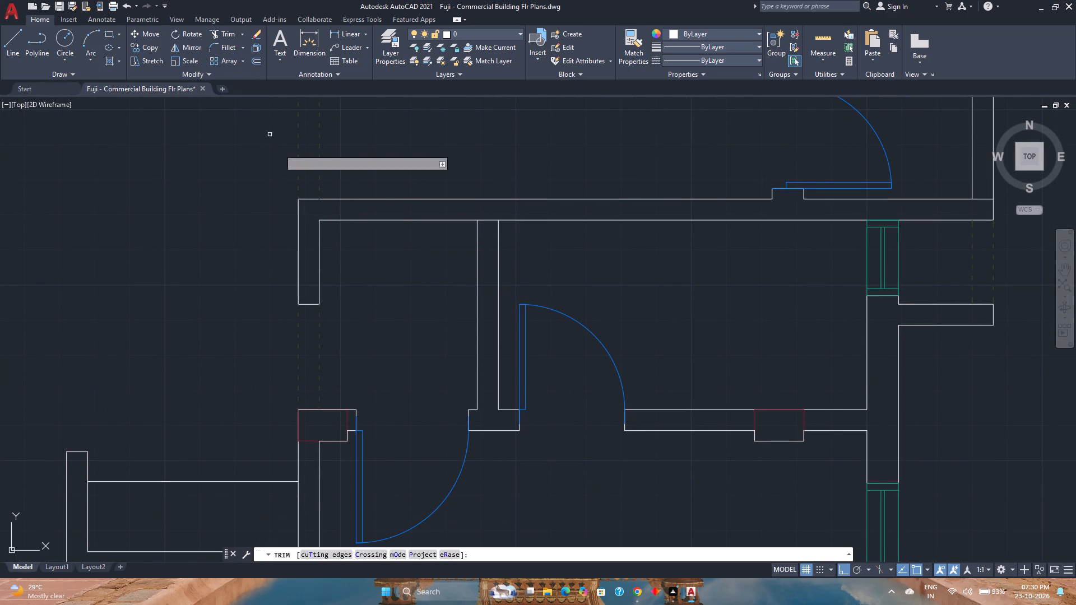
pyautogui.click(488, 217)
pyautogui.click(488, 231)
pyautogui.press('Escape')
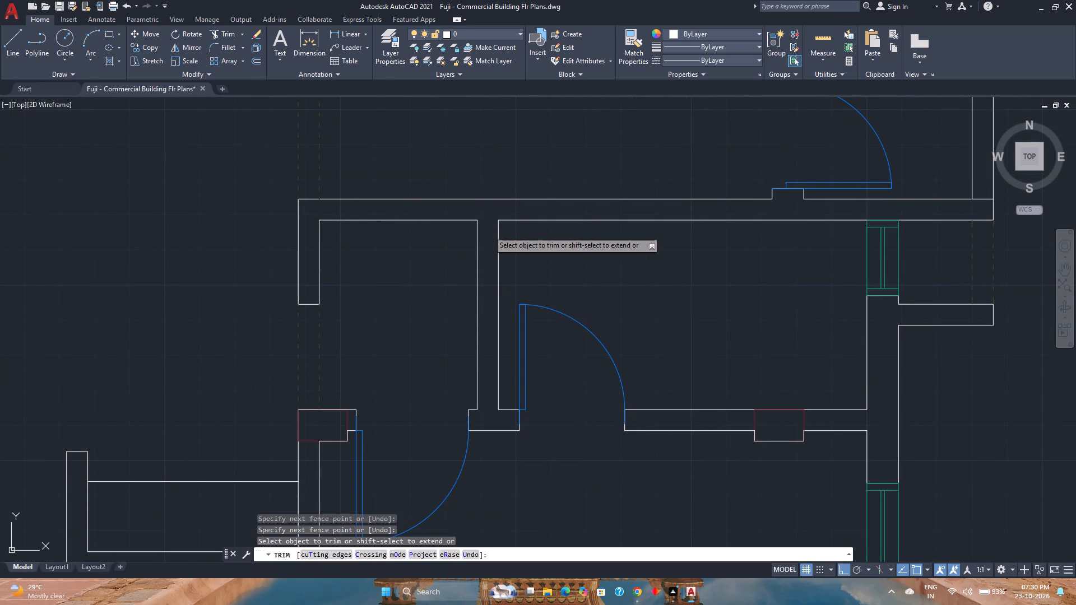
# Offset the inner line of the northern unit's small recess wall by 1'8" into the recess, next to the partition.
pyautogui.click(253, 58)
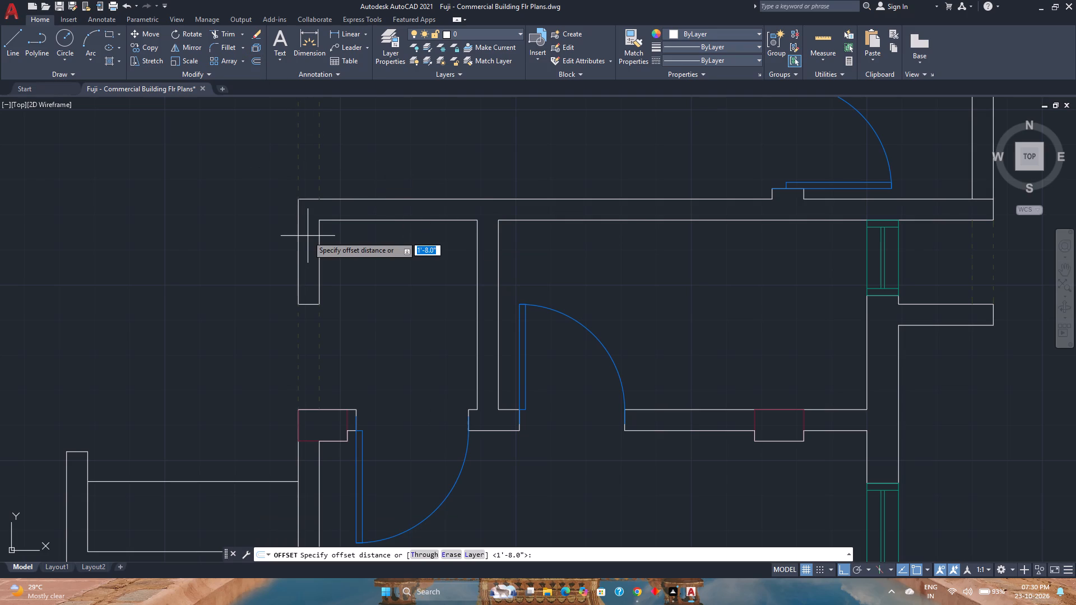
pyautogui.press('Return')
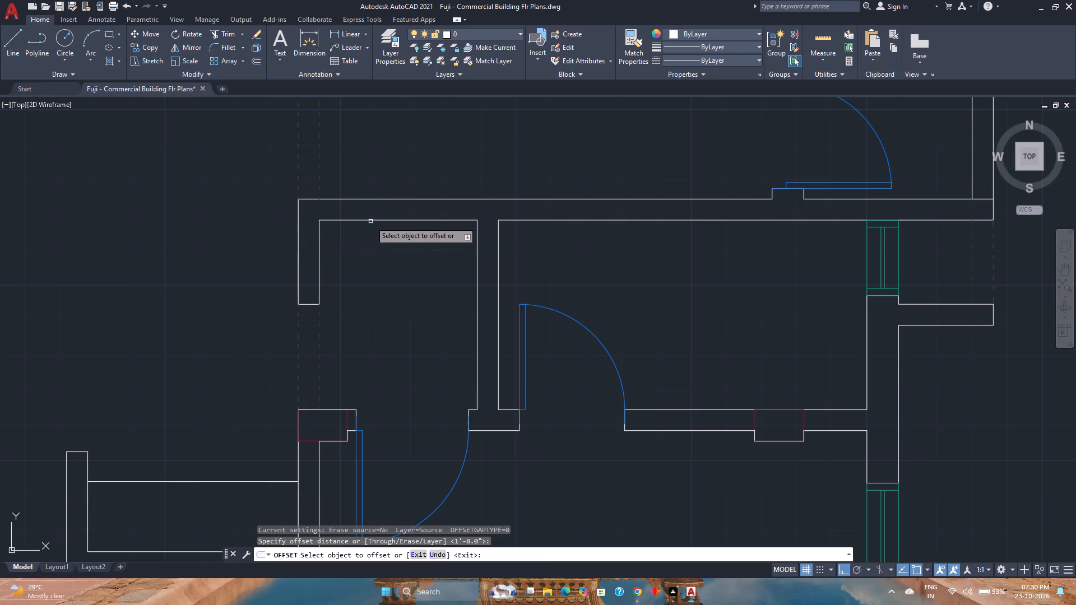
pyautogui.click(371, 220)
pyautogui.click(367, 260)
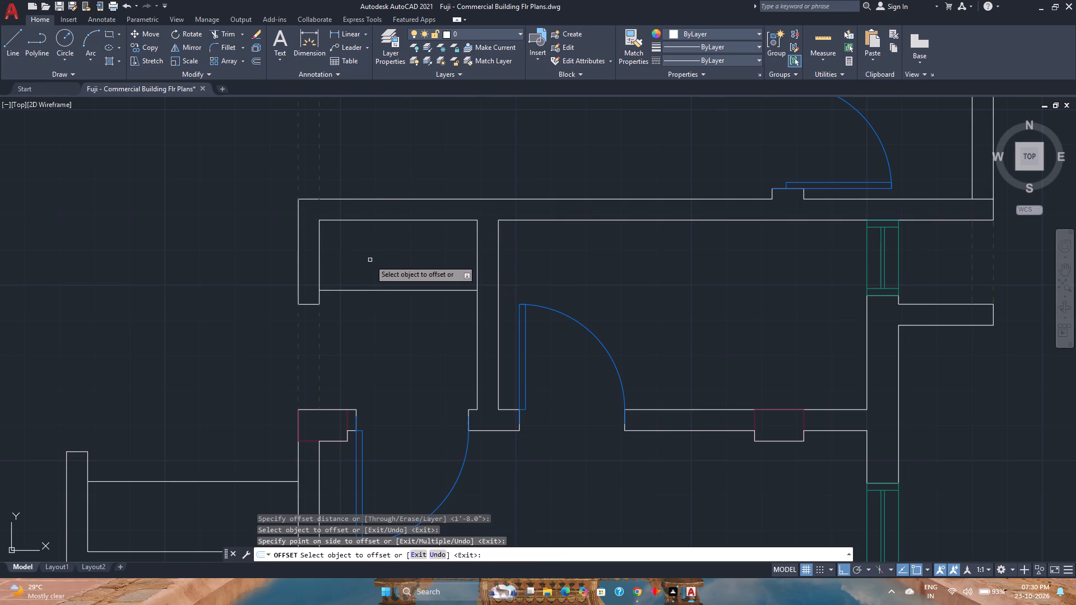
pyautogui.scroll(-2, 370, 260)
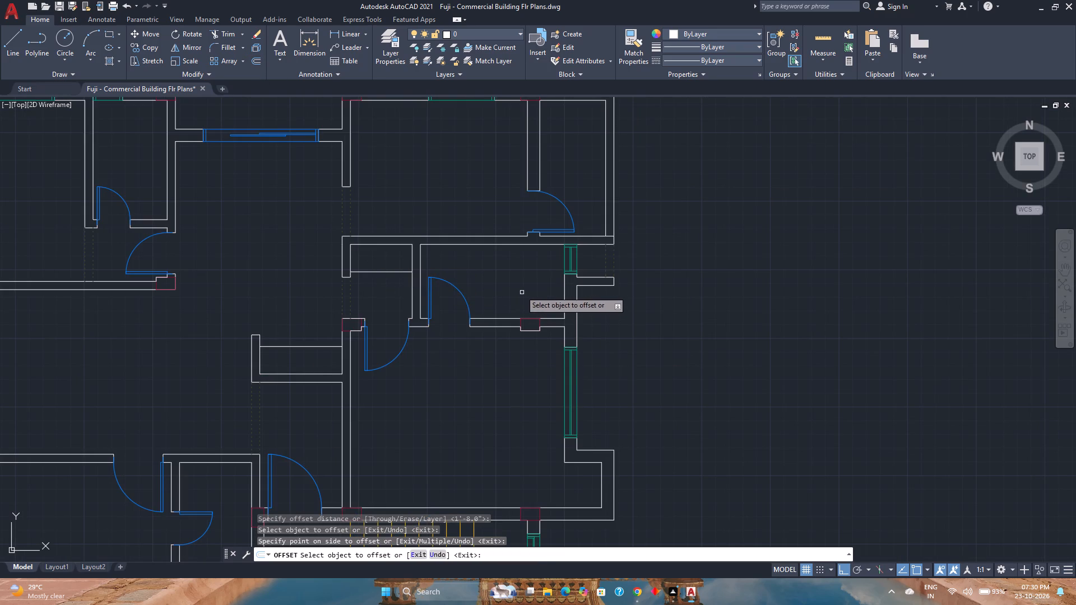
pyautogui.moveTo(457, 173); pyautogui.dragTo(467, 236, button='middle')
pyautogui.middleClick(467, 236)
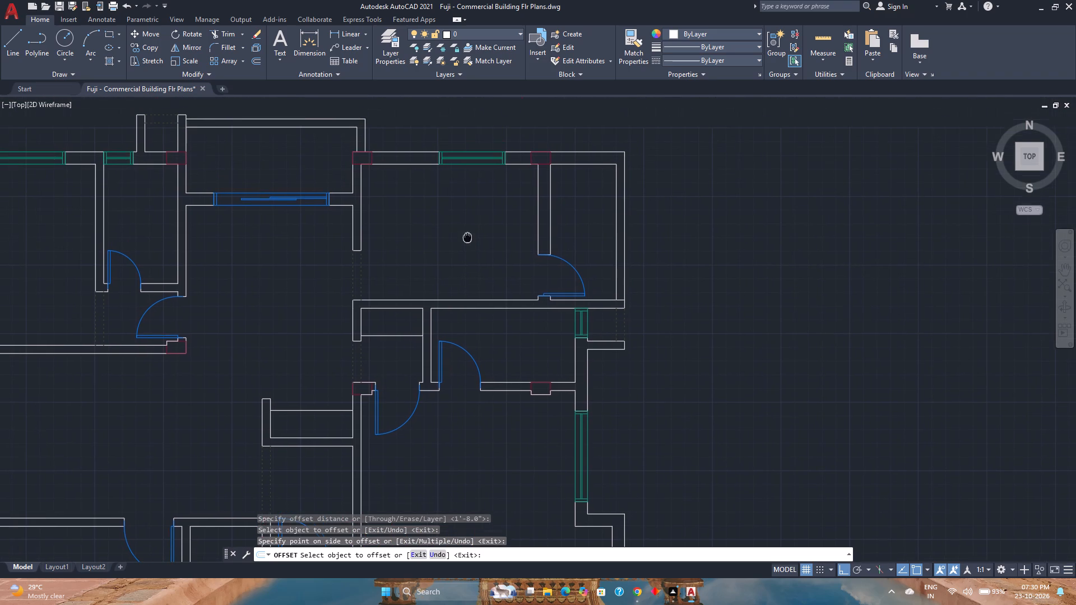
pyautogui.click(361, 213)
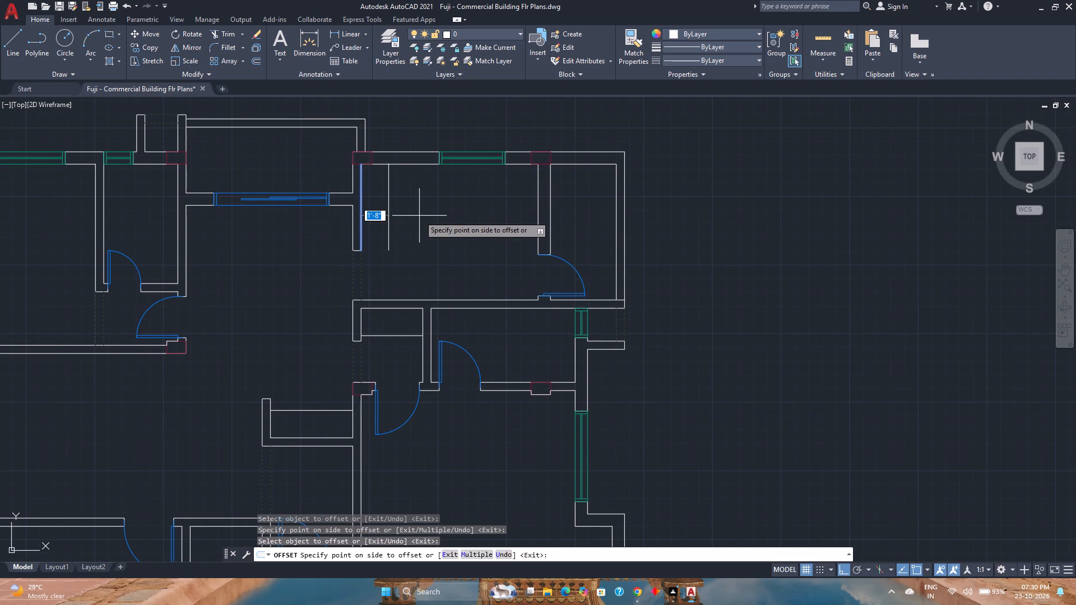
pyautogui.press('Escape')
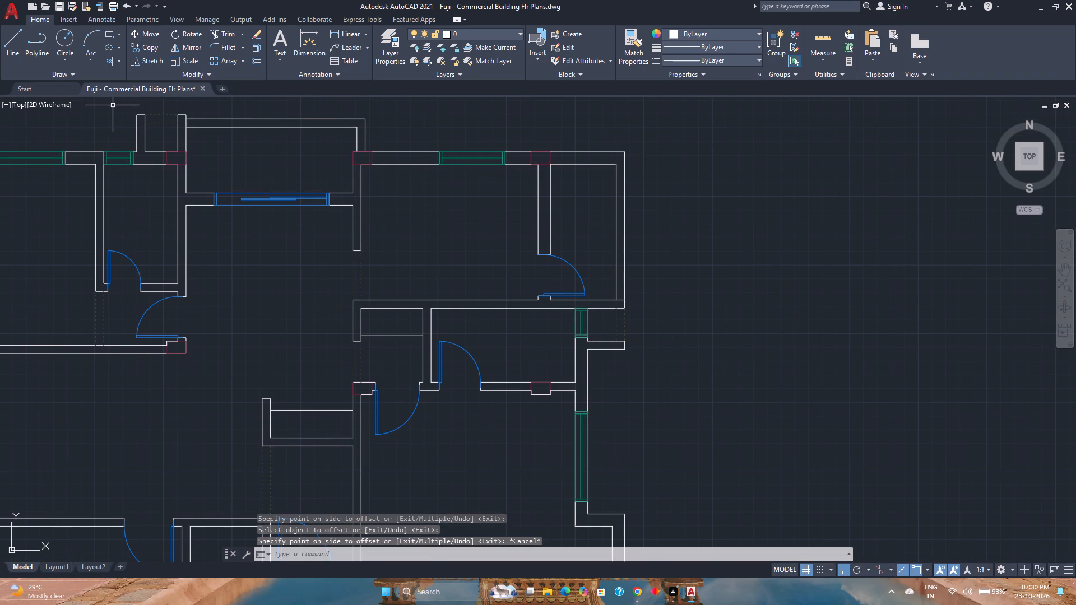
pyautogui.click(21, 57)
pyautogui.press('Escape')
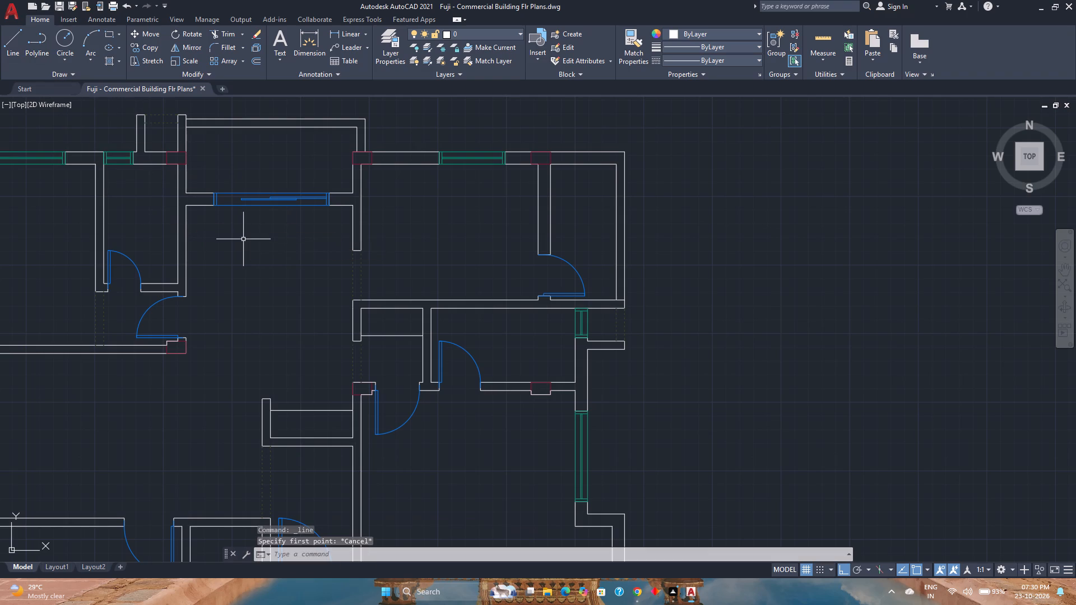
# Stretch the end line of the wall stub east of the sliding door eastward by 1'8" into the northeast room.
pyautogui.scroll(3, 356, 245)
pyautogui.scroll(-4, 359, 252)
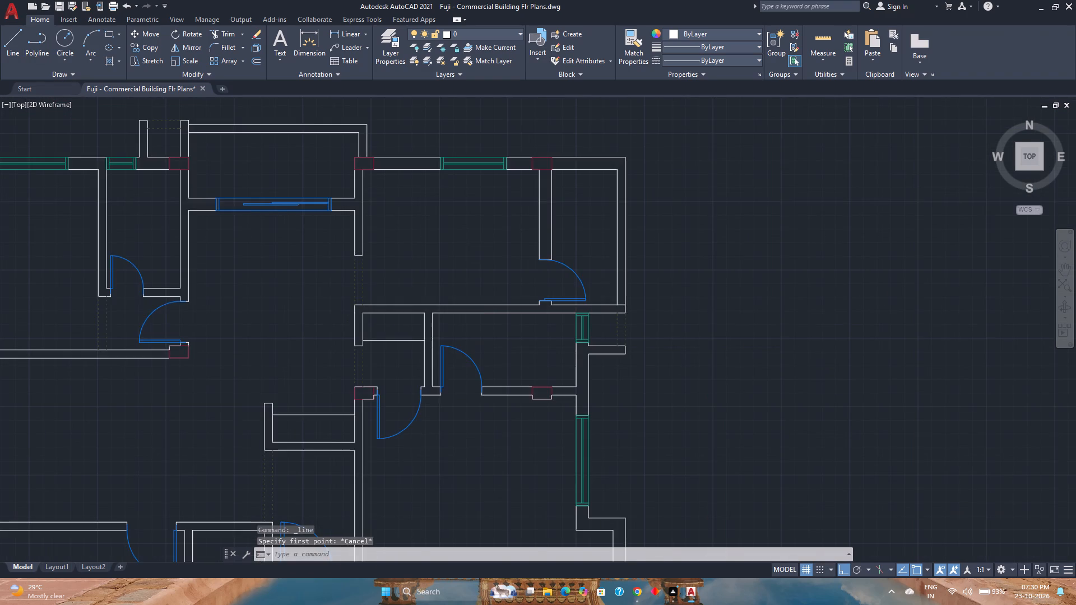
pyautogui.scroll(2, 359, 252)
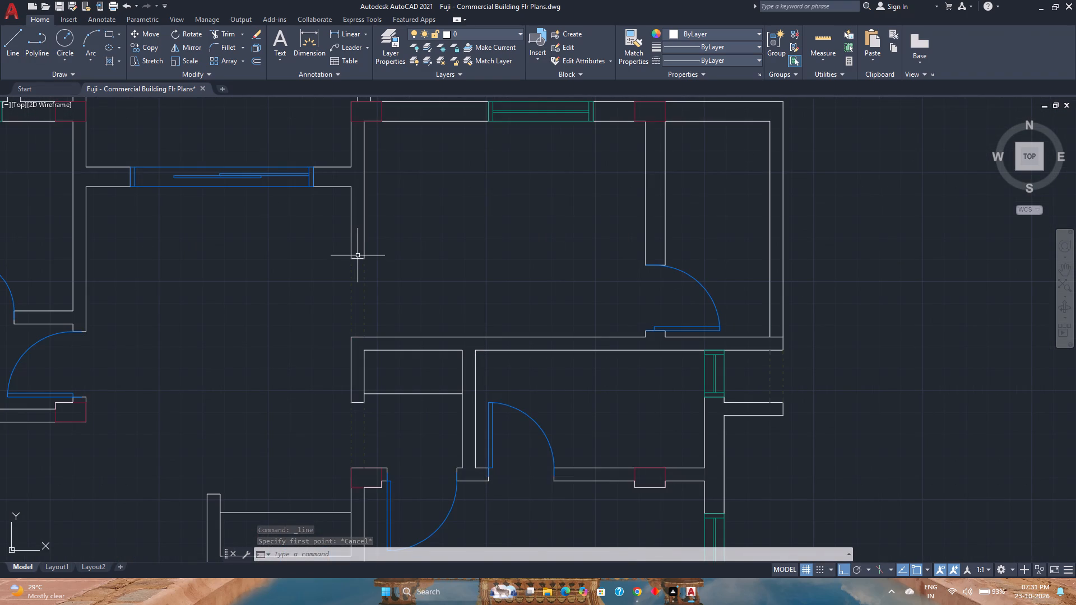
pyautogui.click(358, 257)
pyautogui.scroll(3, 358, 258)
pyautogui.click(374, 259)
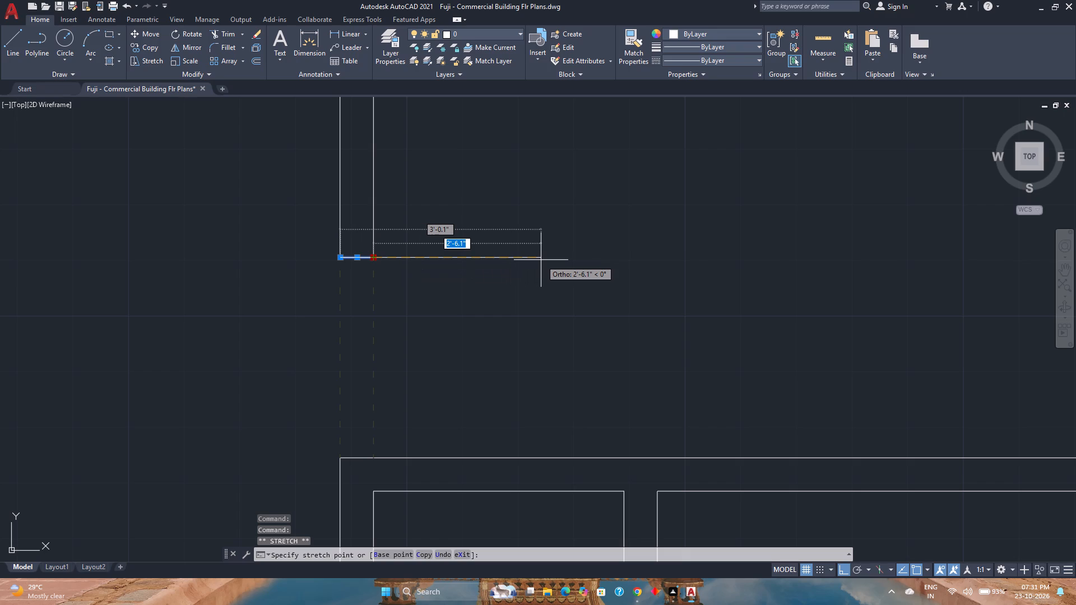
pyautogui.press('2')
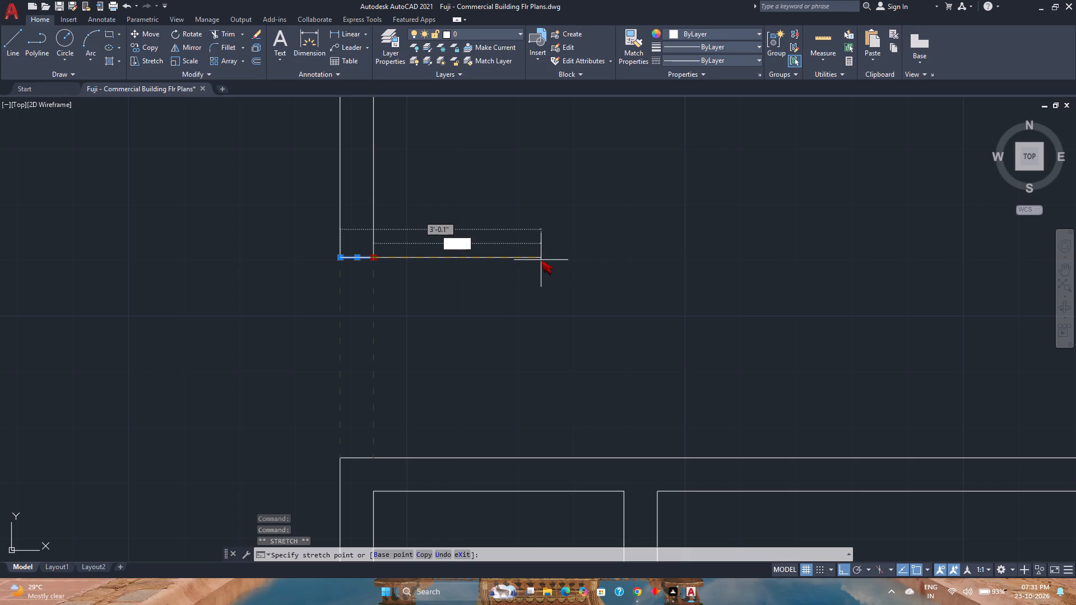
pyautogui.press('BackSpace')
pyautogui.write("1'8")
pyautogui.hotkey('shift', '"')
pyautogui.press('Return')
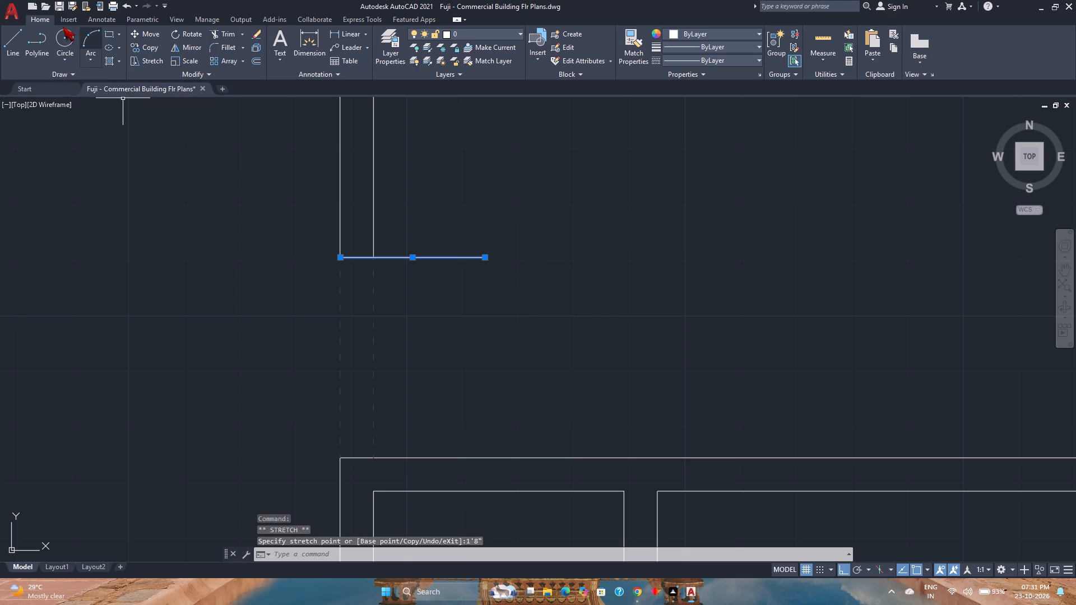
# Draw a 6" line north from the stretched line's east end and a return line west to the wall face.
pyautogui.click(10, 30)
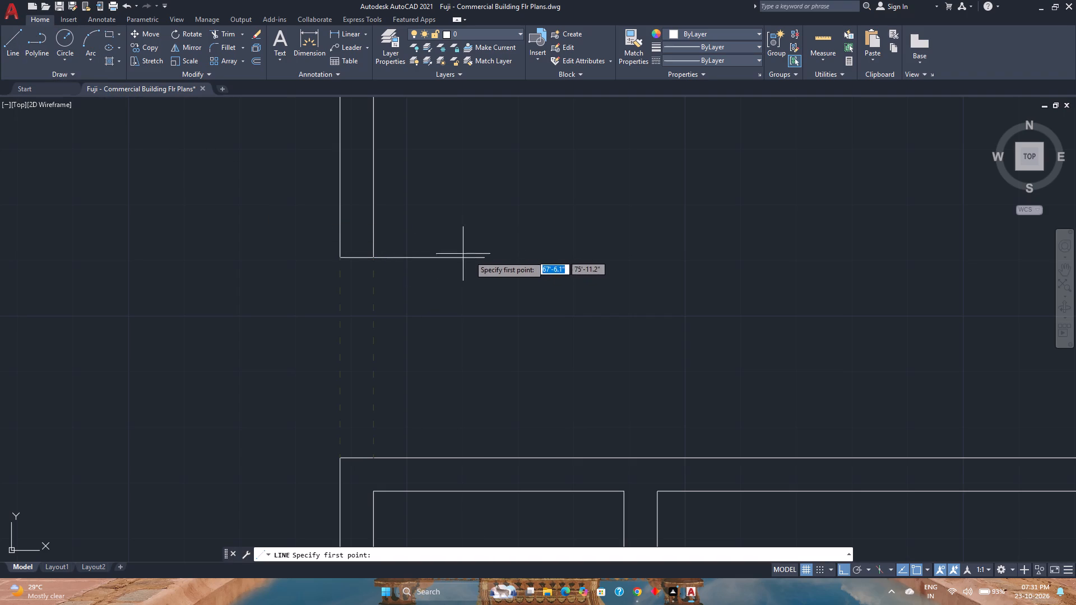
pyautogui.click(483, 258)
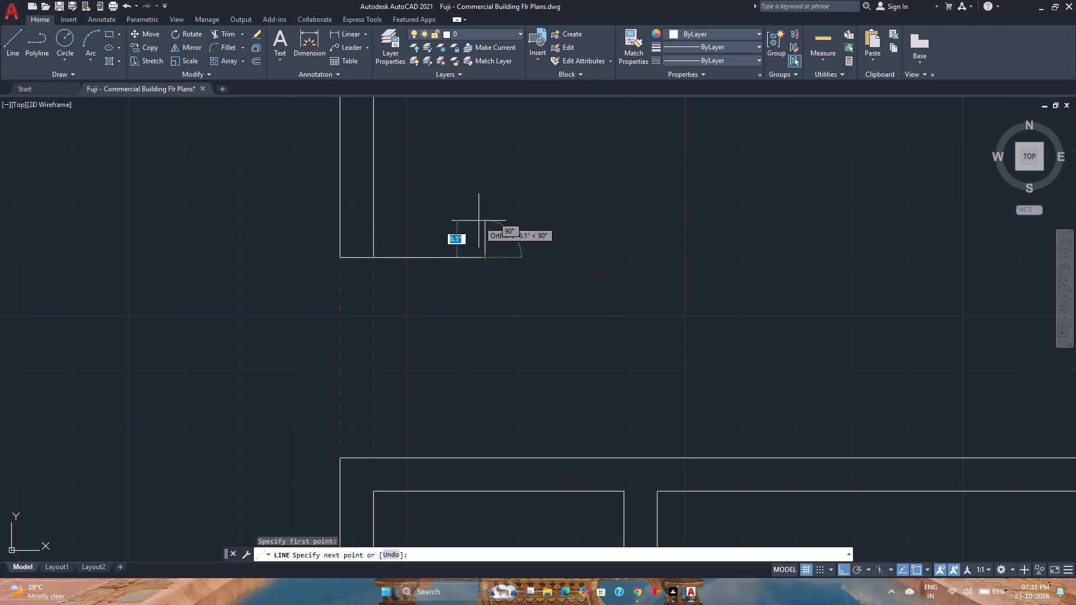
pyautogui.press('6')
pyautogui.press('Return')
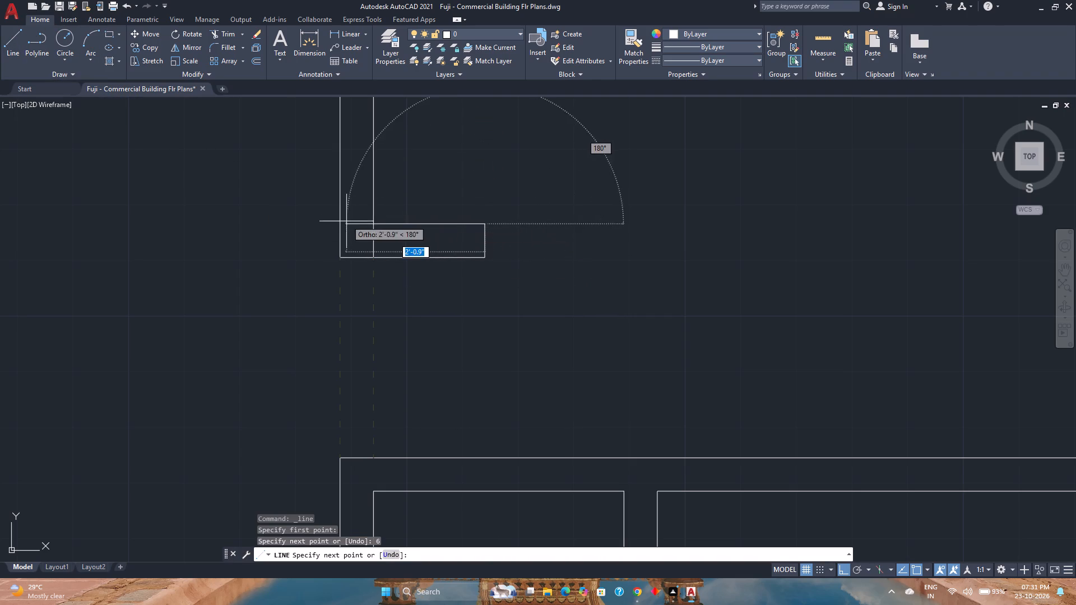
pyautogui.click(374, 224)
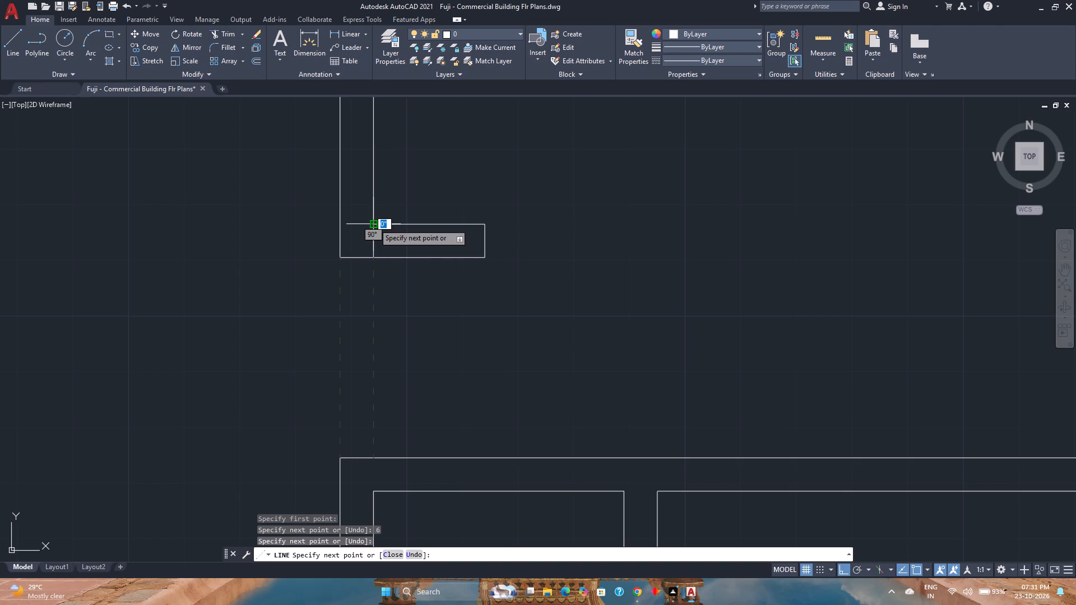
pyautogui.press('Escape')
# Trim the wall's east face line between the two lines of the new short wall return.
pyautogui.press('t')
pyautogui.press('r')
pyautogui.press('Return')
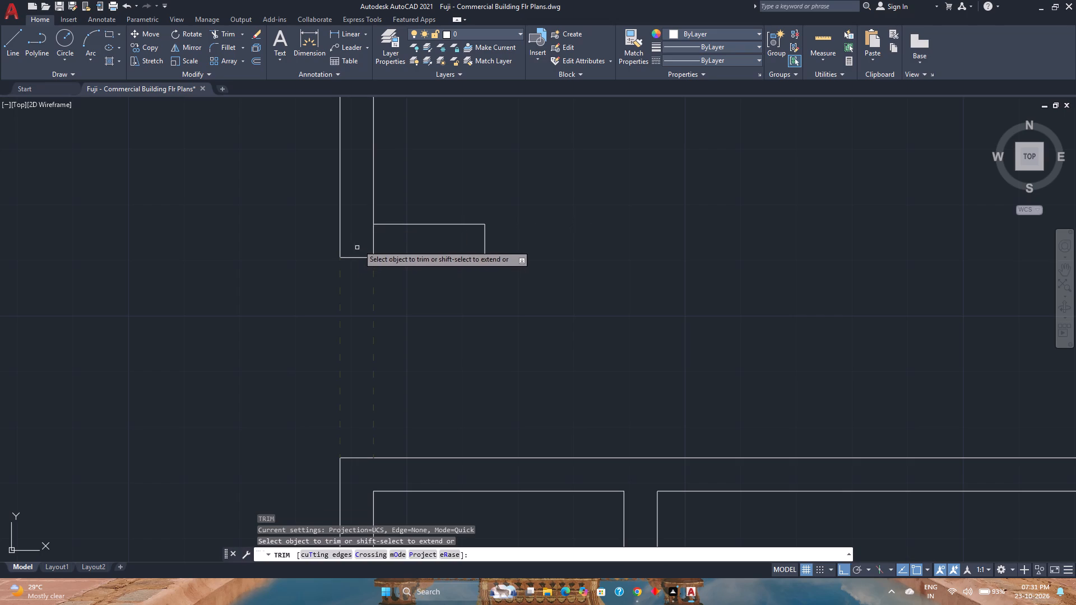
pyautogui.click(359, 244)
pyautogui.click(383, 245)
pyautogui.press('Escape')
pyautogui.scroll(-2, 383, 245)
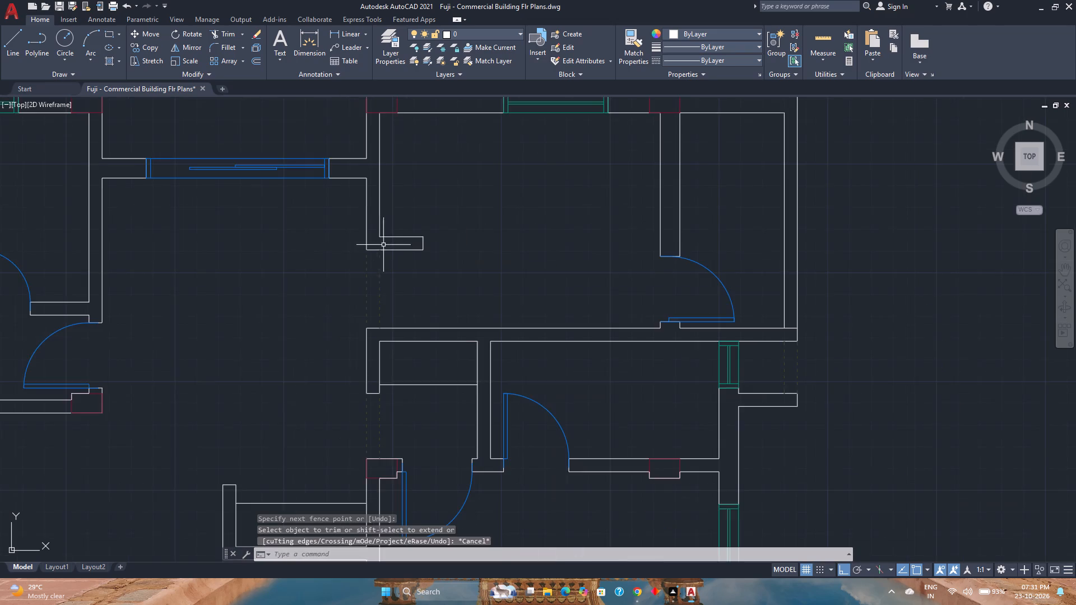
# Offset the east face of the wall above the new short return by 1'6" into the northeast room.
pyautogui.moveTo(382, 245); pyautogui.dragTo(360, 313, button='middle')
pyautogui.middleClick(360, 313)
pyautogui.click(258, 63)
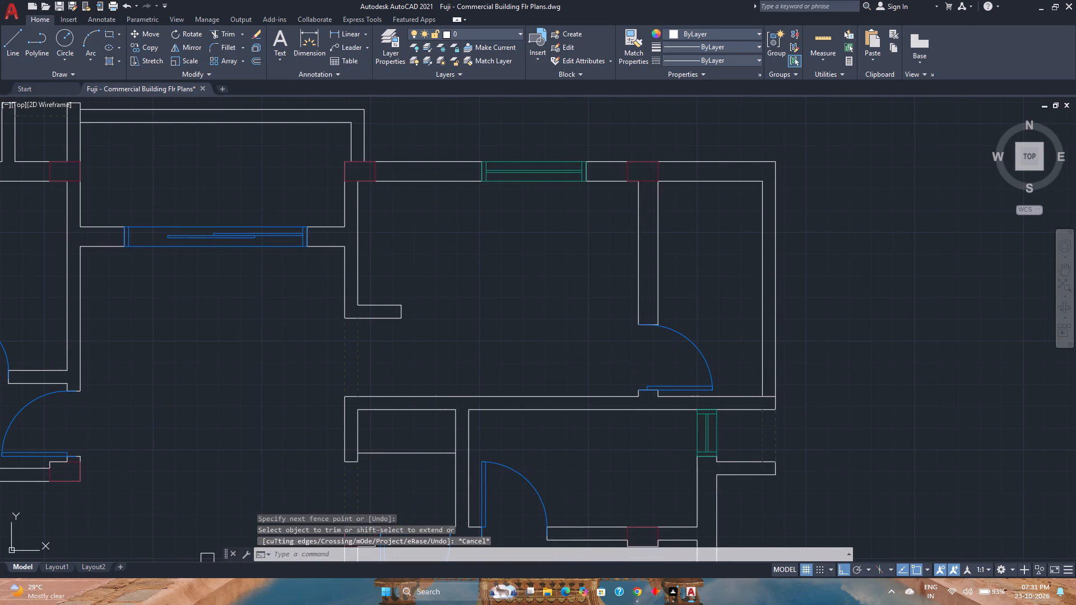
pyautogui.press('Return')
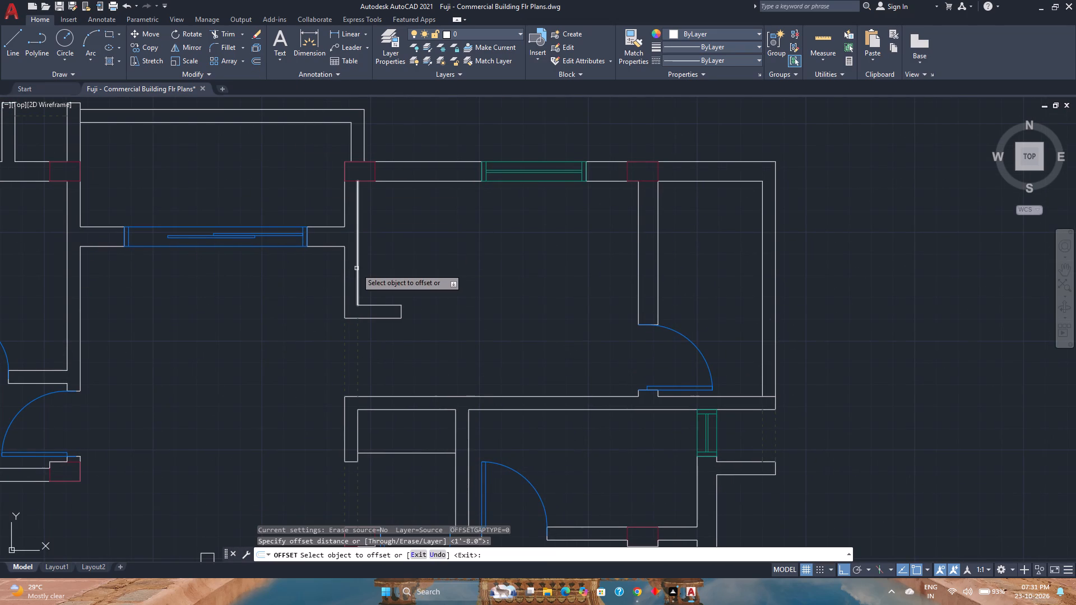
pyautogui.click(356, 268)
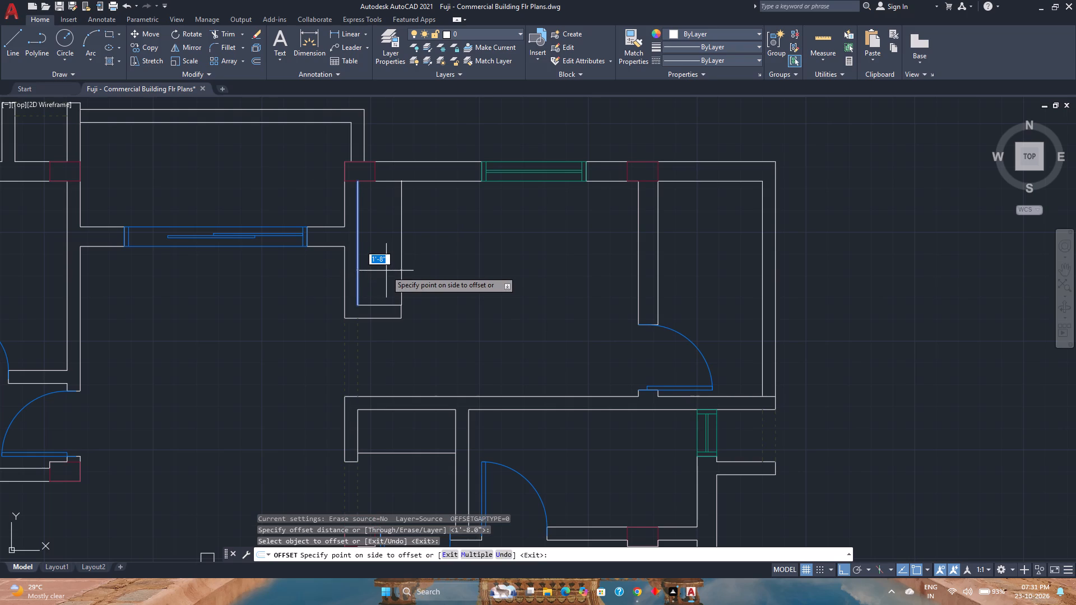
pyautogui.press('1')
pyautogui.press("'")
pyautogui.press('6')
pyautogui.hotkey('shift', '"')
pyautogui.press('Return')
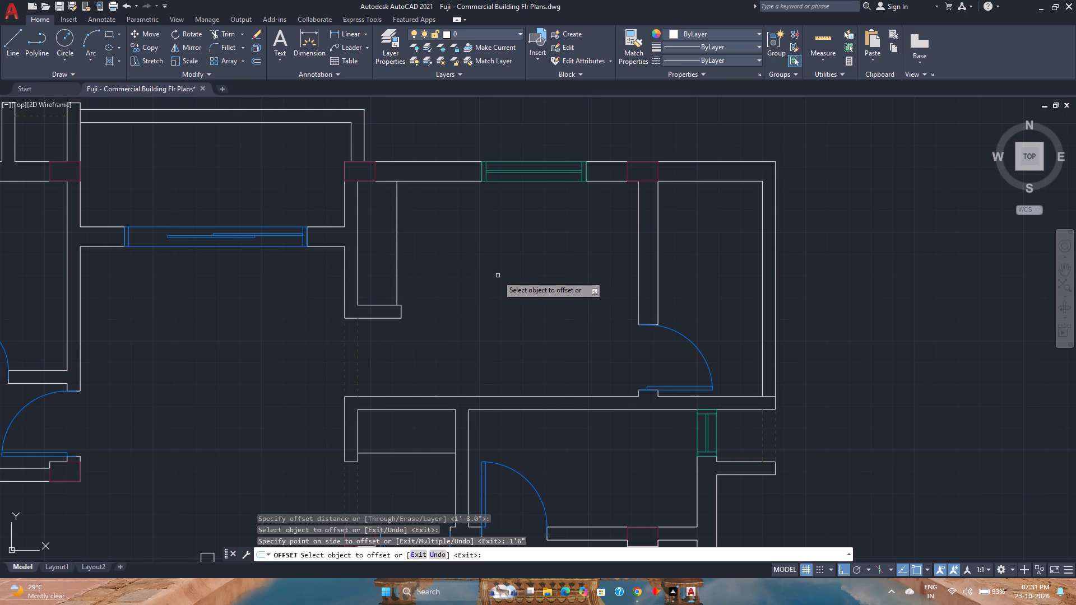
# Offset the room's eastern partition face and the north wall's inner line west of the window by 2' into the room.
pyautogui.click(637, 270)
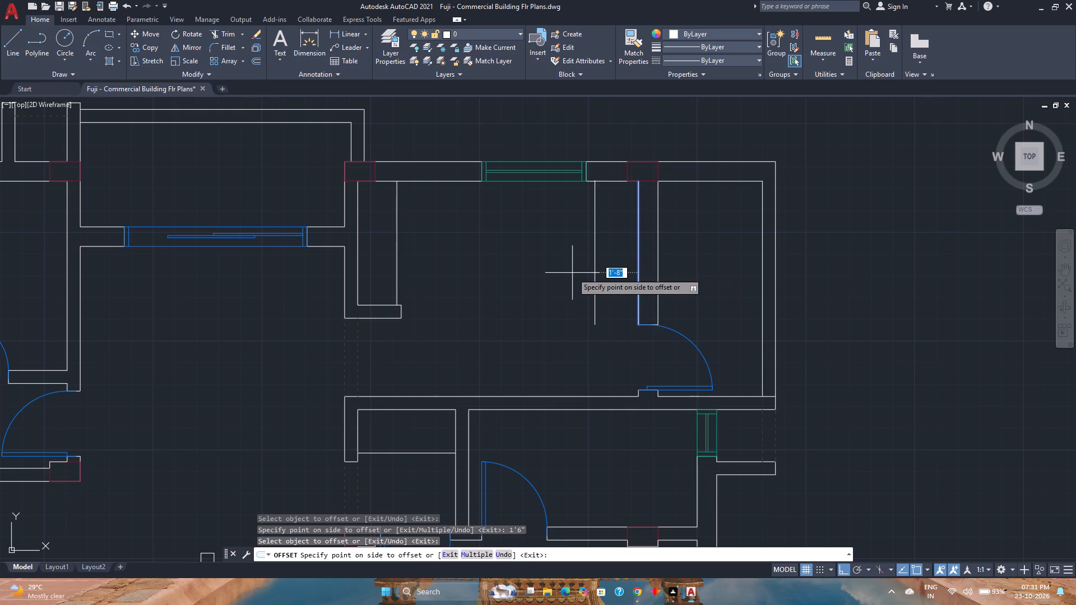
pyautogui.write("2'")
pyautogui.press('Return')
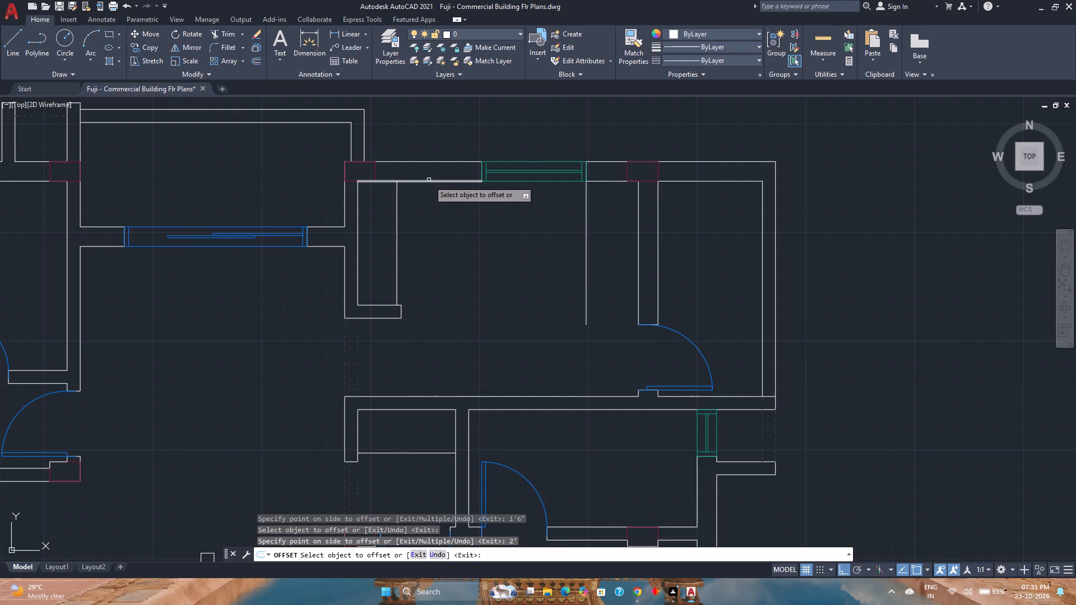
pyautogui.click(429, 181)
pyautogui.write("2'")
pyautogui.press('Return')
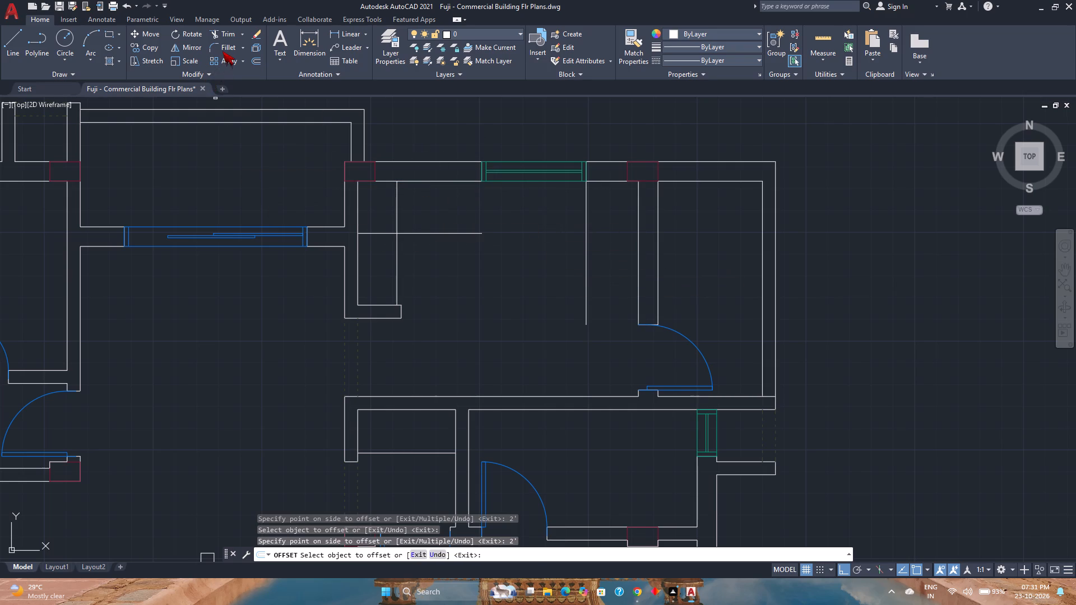
# Fillet the three offset lines with the Multiple option to join them at two square corners.
pyautogui.click(222, 51)
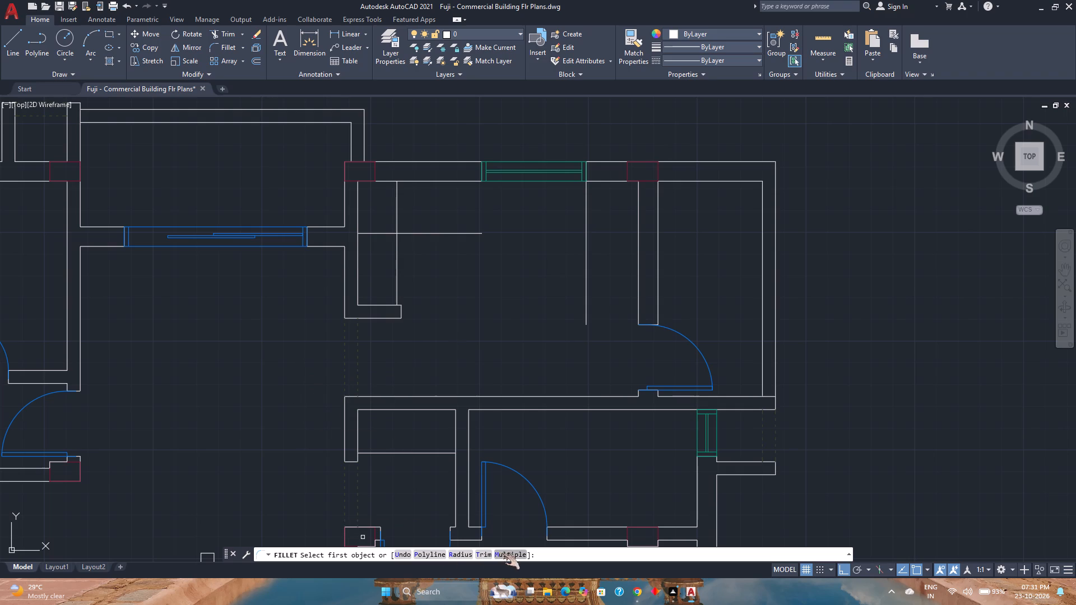
pyautogui.click(502, 553)
pyautogui.click(396, 273)
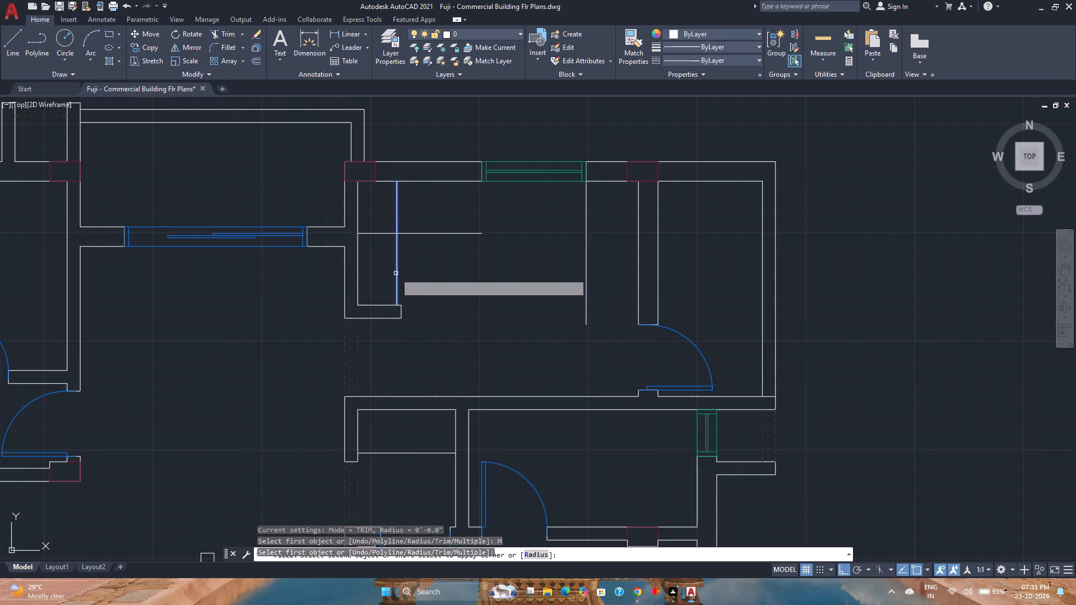
pyautogui.click(446, 234)
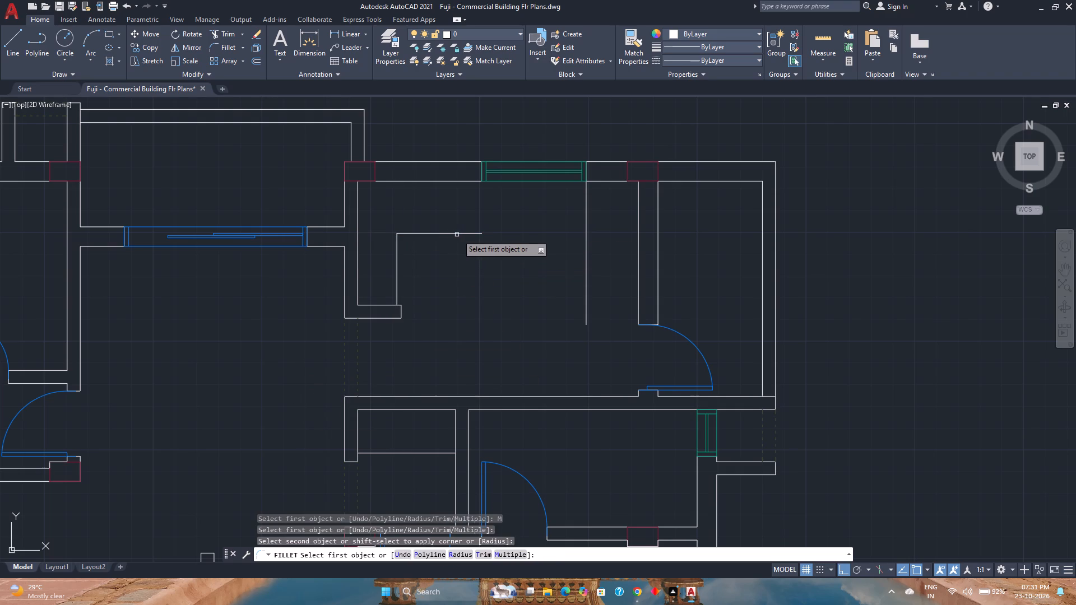
pyautogui.click(461, 234)
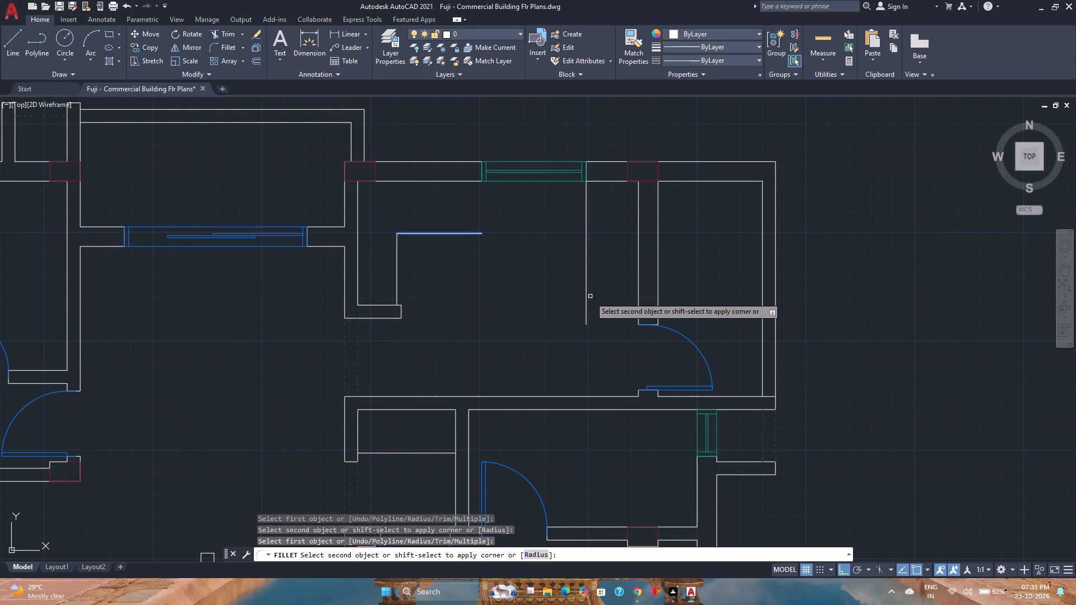
pyautogui.click(586, 299)
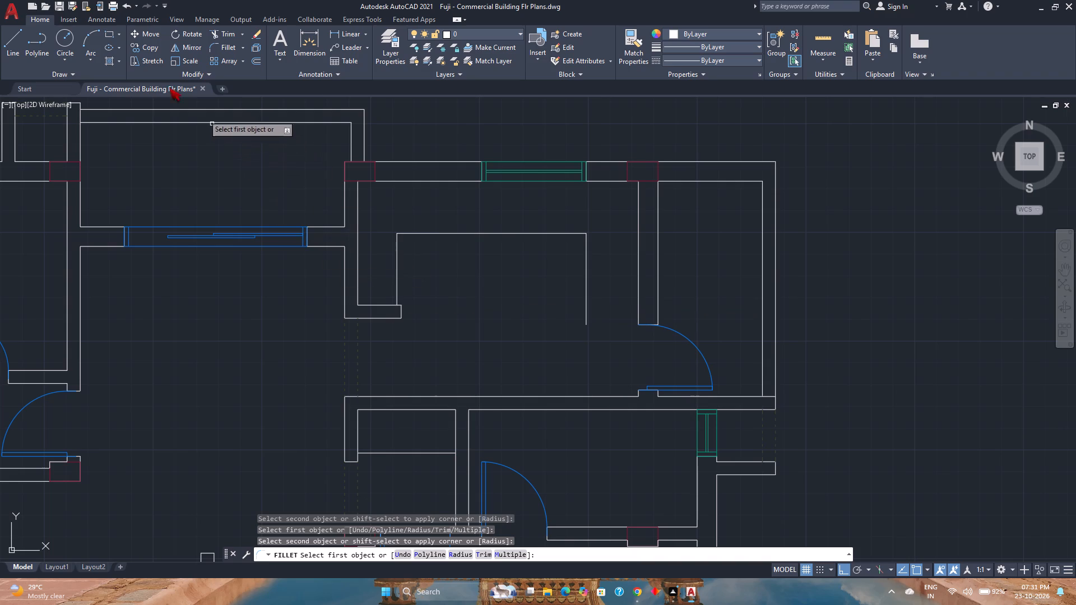
# Draw a line from the eastern offset line's lower end to the partition corner beside the door.
pyautogui.click(11, 50)
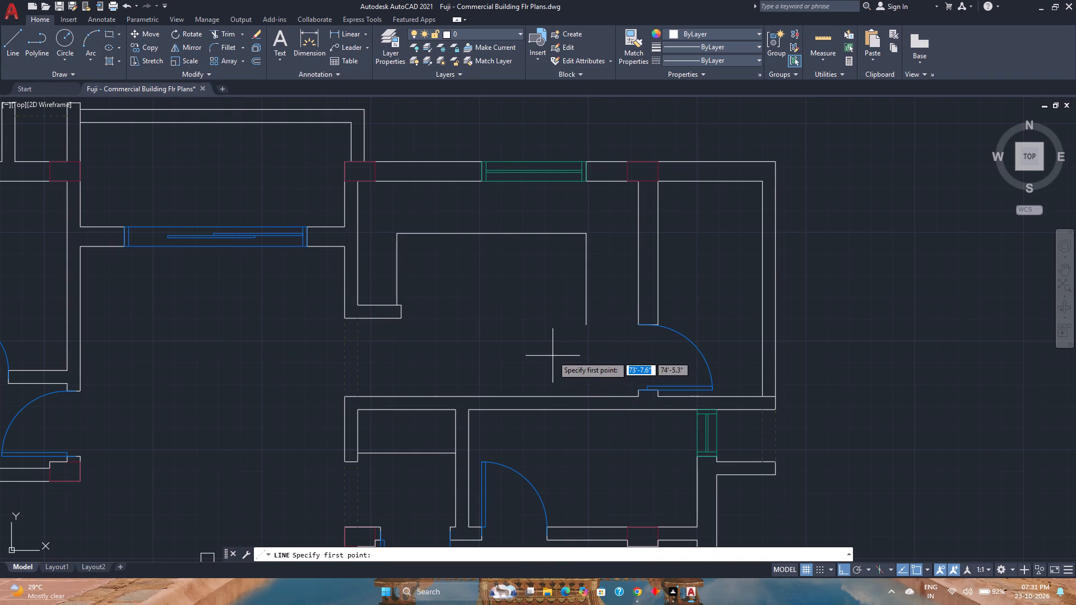
pyautogui.scroll(2, 588, 303)
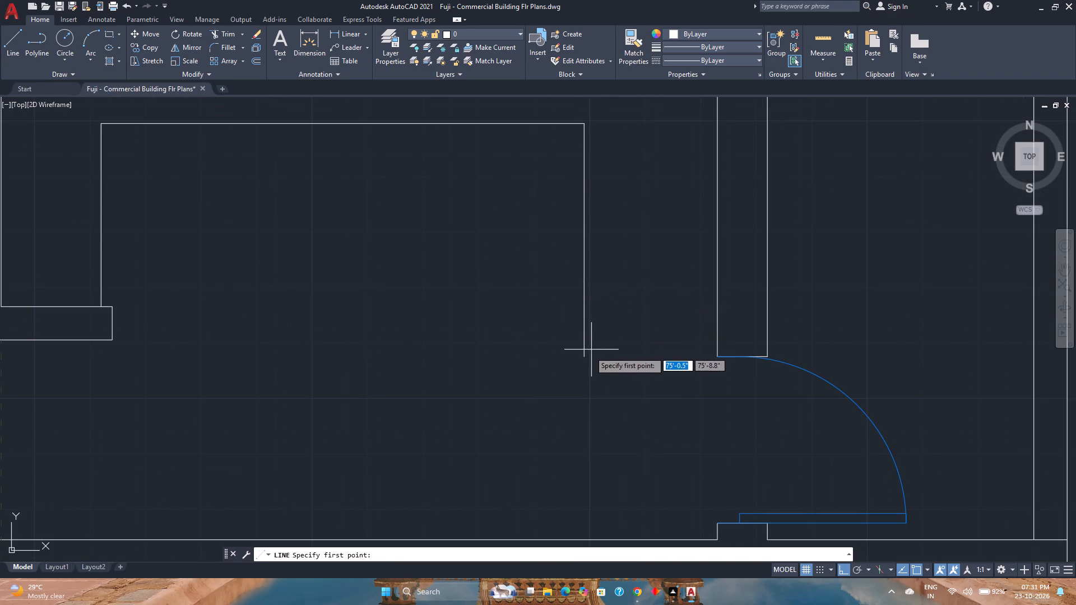
pyautogui.click(585, 357)
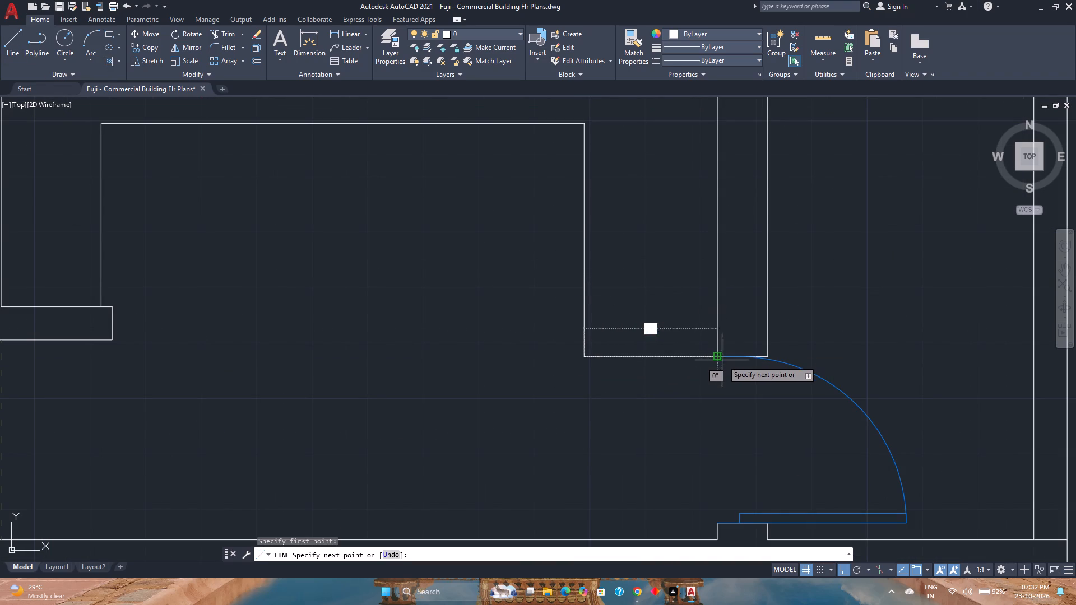
pyautogui.click(720, 358)
pyautogui.press('Escape')
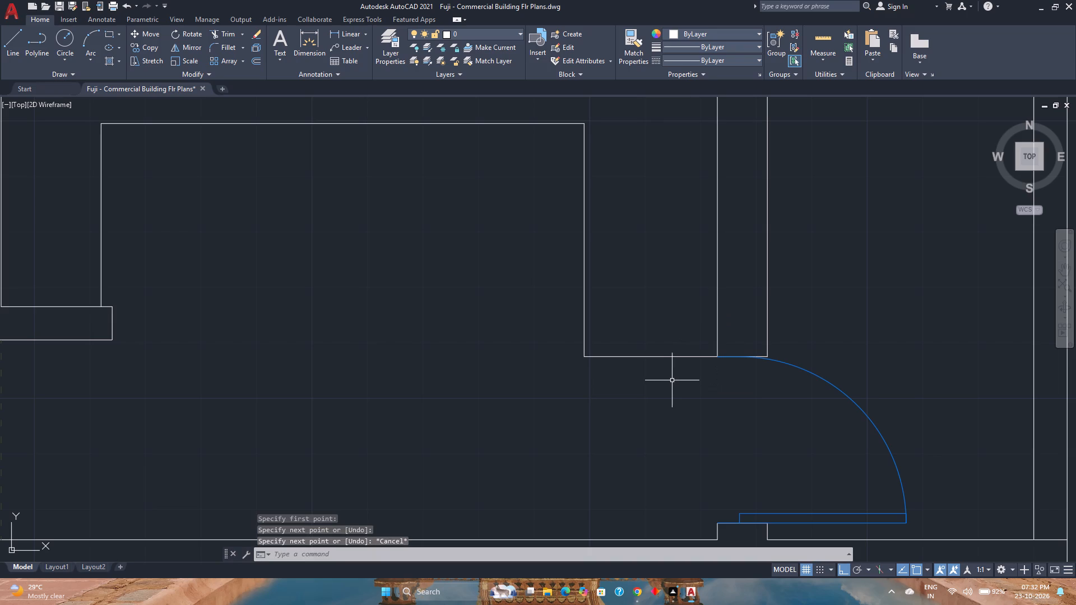
# Save the drawing.
pyautogui.scroll(3, 666, 375)
pyautogui.scroll(-5, 666, 375)
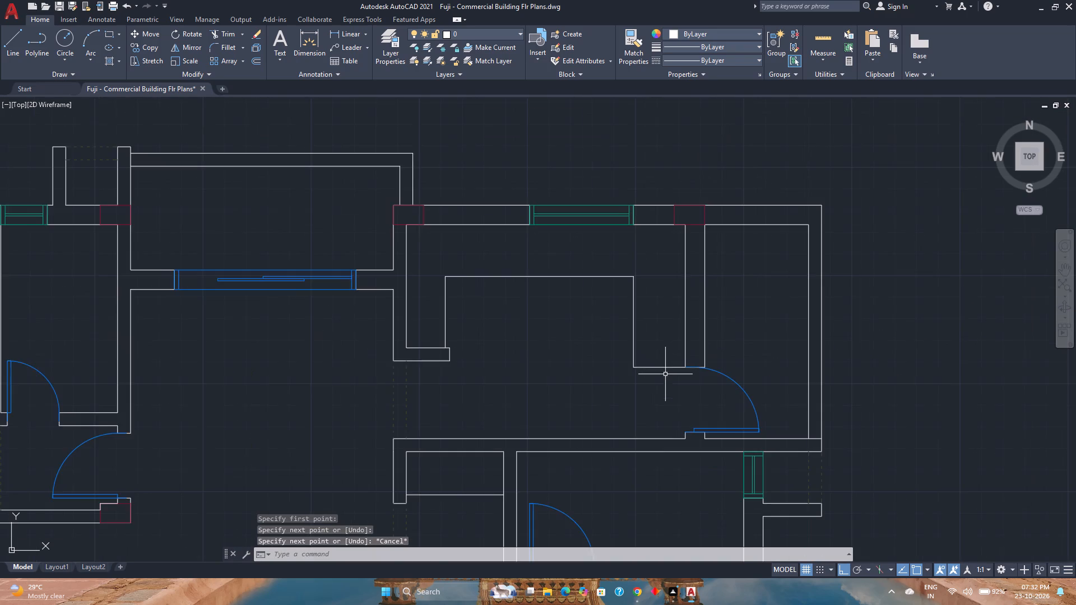
pyautogui.moveTo(665, 374); pyautogui.dragTo(586, 373, button='middle')
pyautogui.scroll(-1, 586, 373)
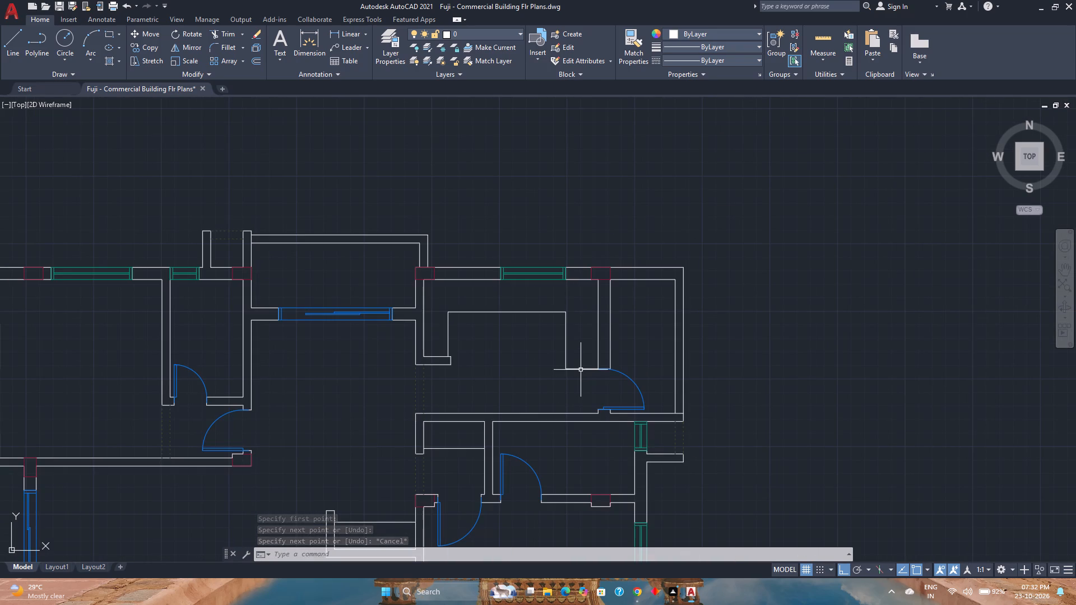
pyautogui.hotkey('ctrl', 's')
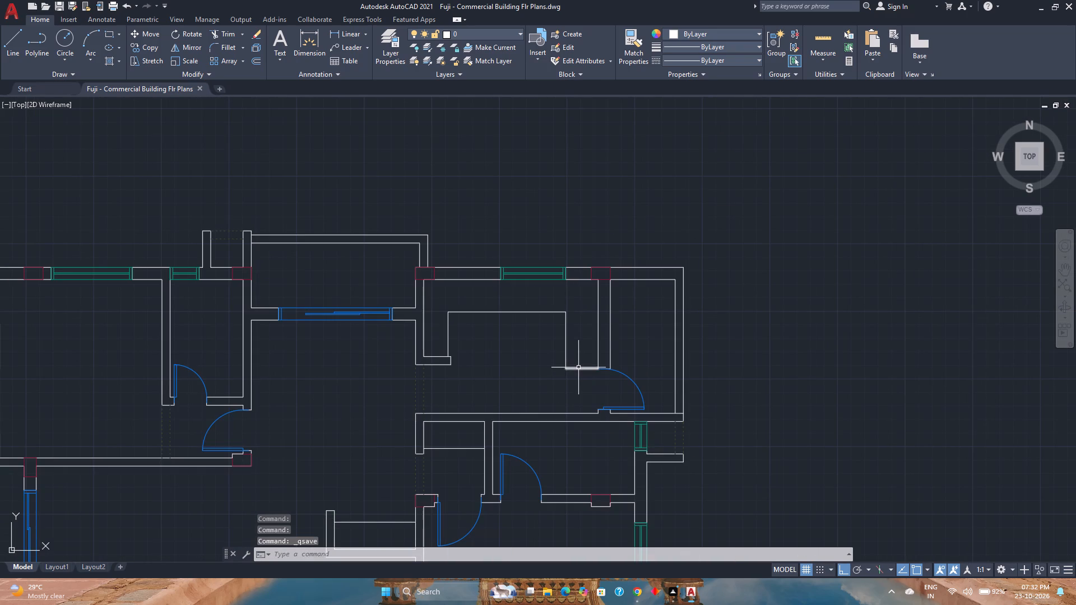
# Copy the four-line counter outline from the northern unit's north-east room to the matching partition corner beside the door in the southern unit.
pyautogui.moveTo(575, 357); pyautogui.dragTo(534, 291, button='middle')
pyautogui.middleClick(532, 288)
pyautogui.scroll(-1, 531, 286)
pyautogui.moveTo(516, 450); pyautogui.dragTo(468, 344, button='middle')
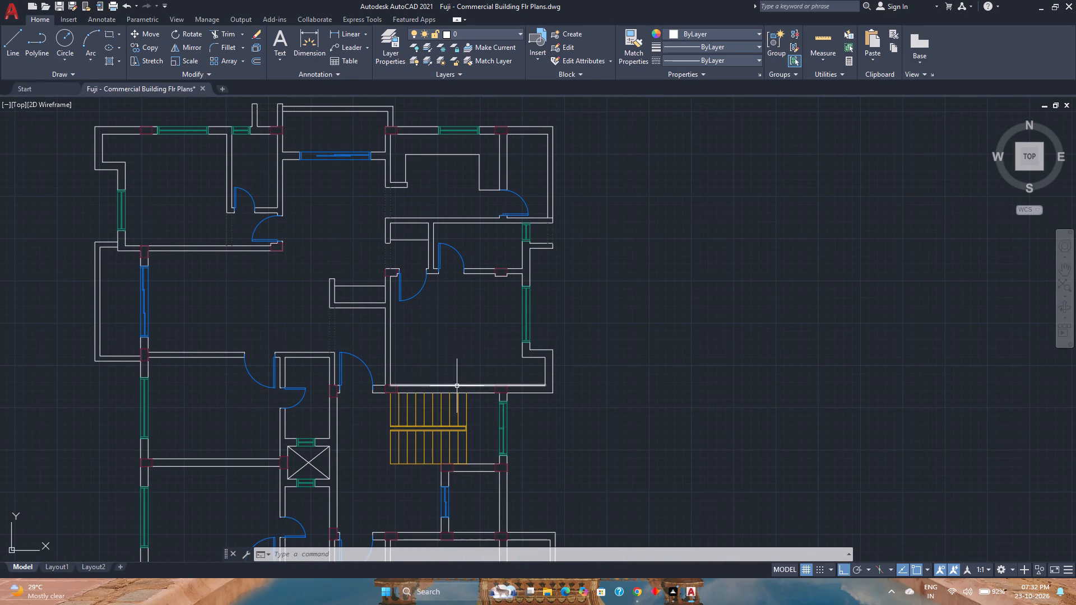
pyautogui.click(480, 193)
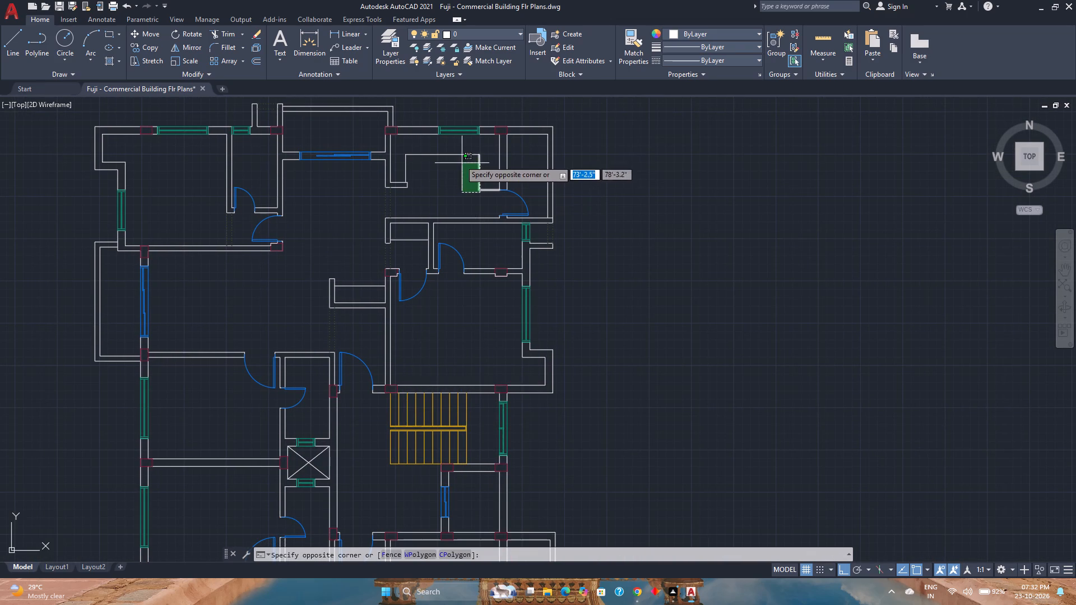
pyautogui.click(430, 146)
pyautogui.click(425, 166)
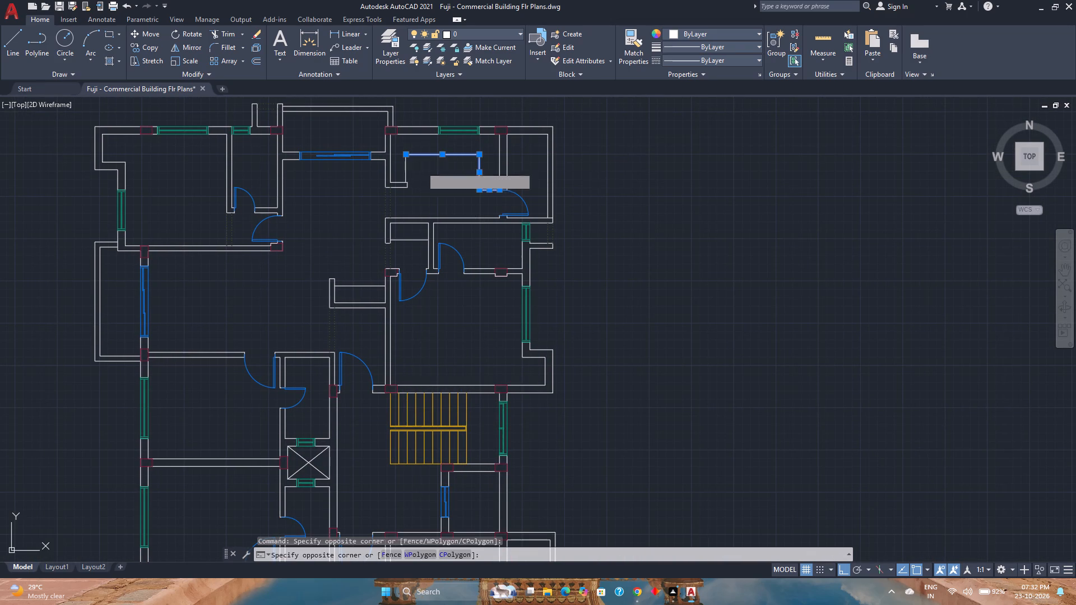
pyautogui.click(402, 164)
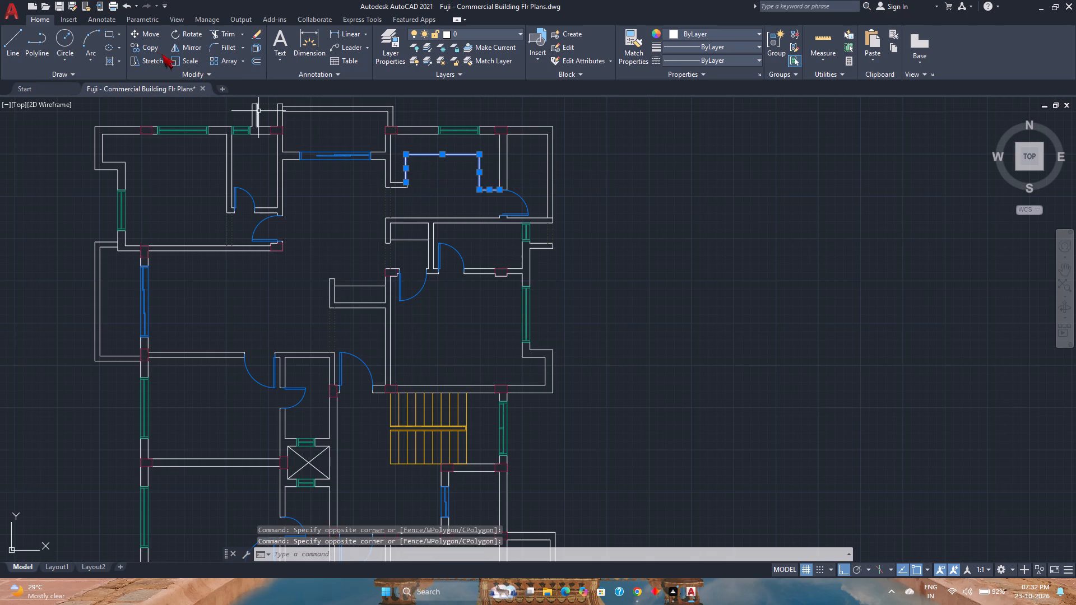
pyautogui.click(154, 48)
pyautogui.scroll(-1, 389, 333)
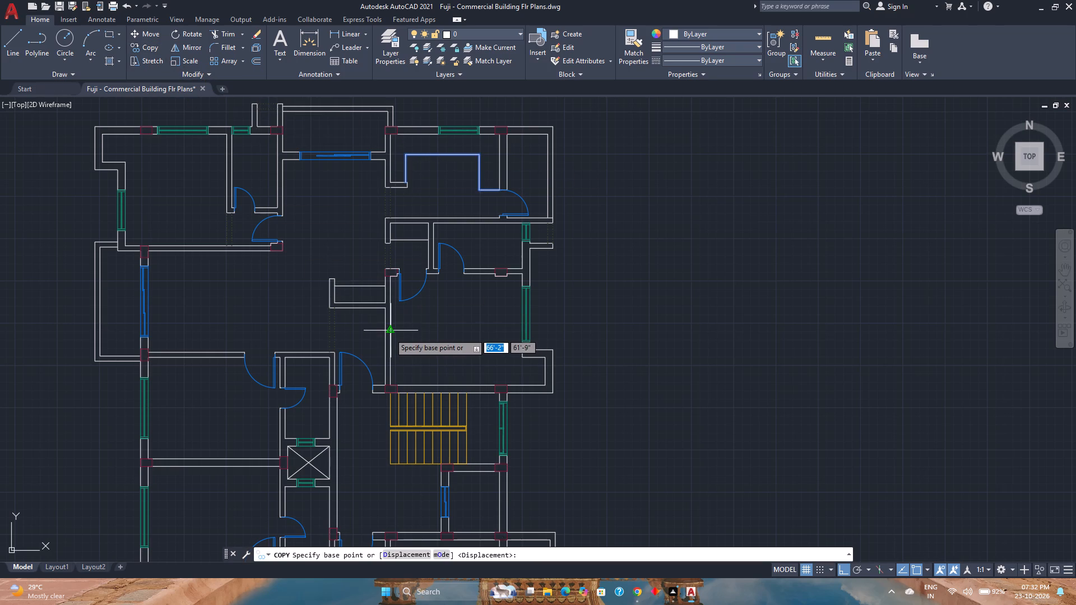
pyautogui.scroll(3, 467, 206)
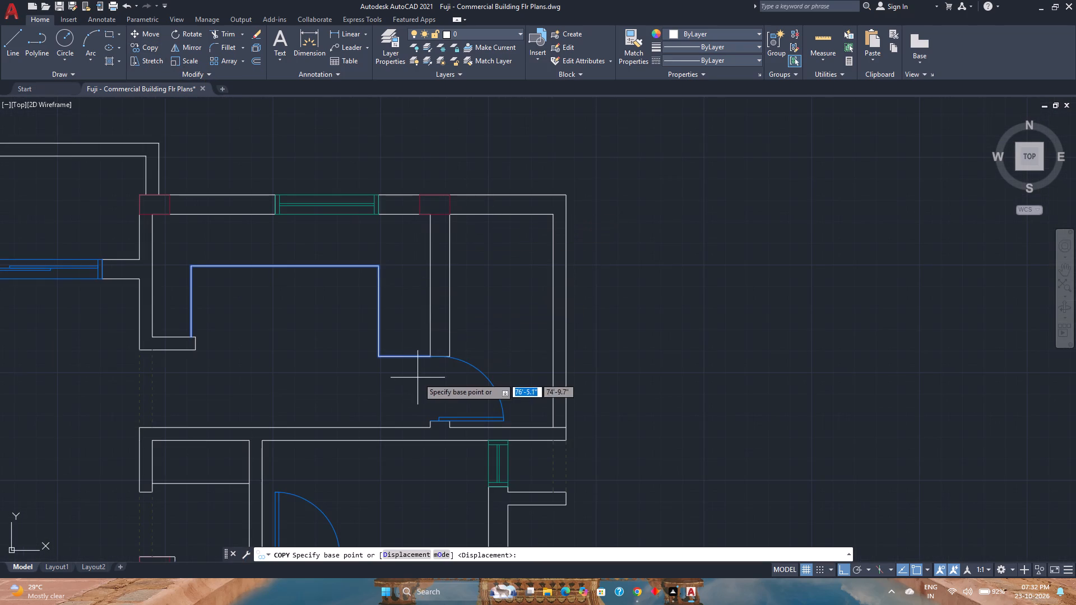
pyautogui.click(429, 356)
pyautogui.scroll(-2, 429, 356)
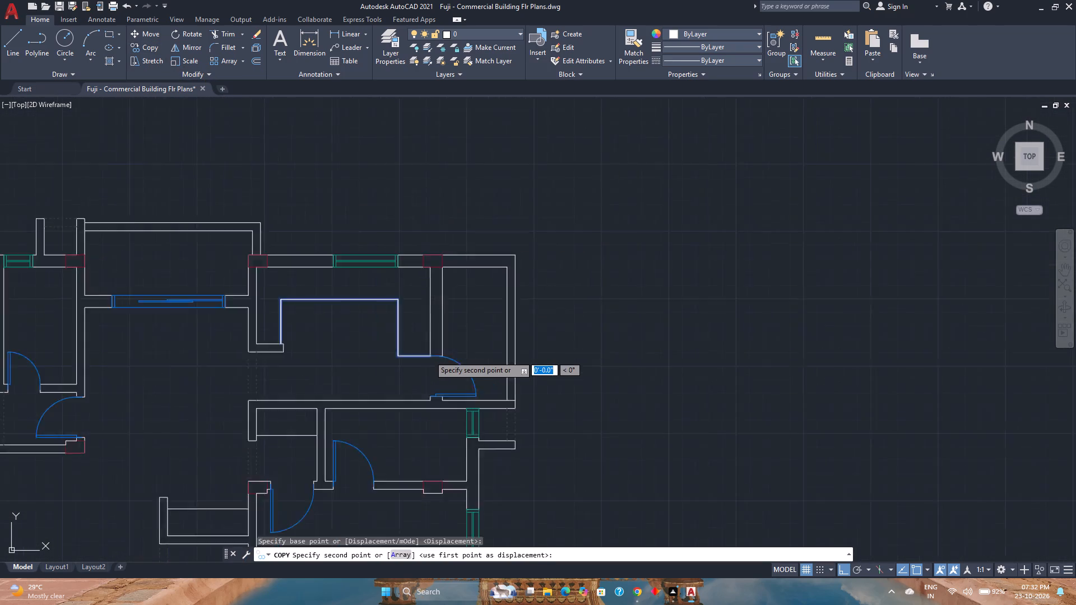
pyautogui.scroll(-3, 429, 356)
pyautogui.scroll(3, 415, 456)
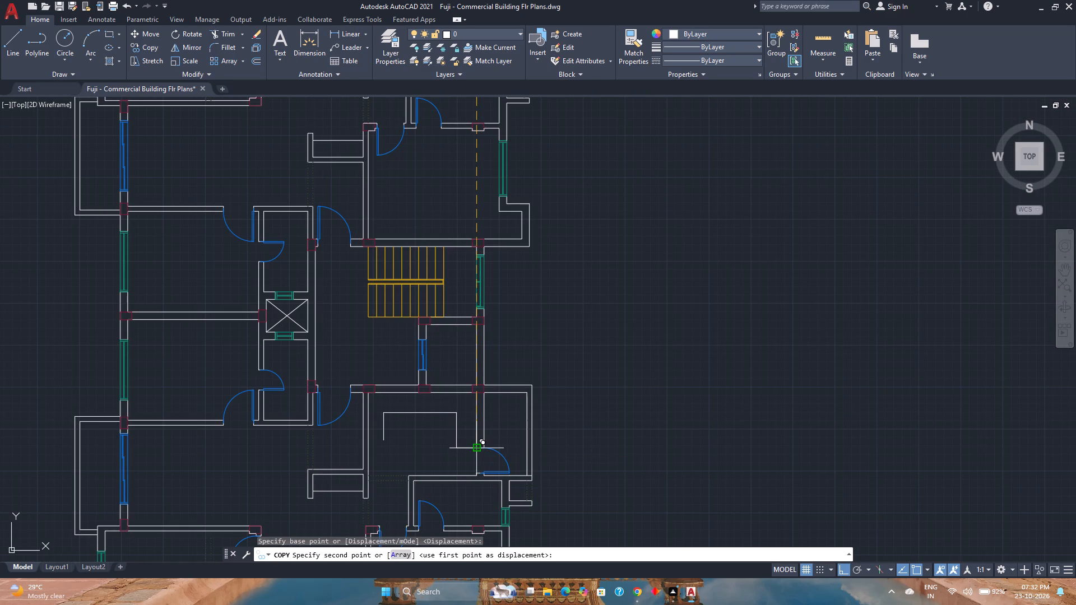
pyautogui.click(479, 449)
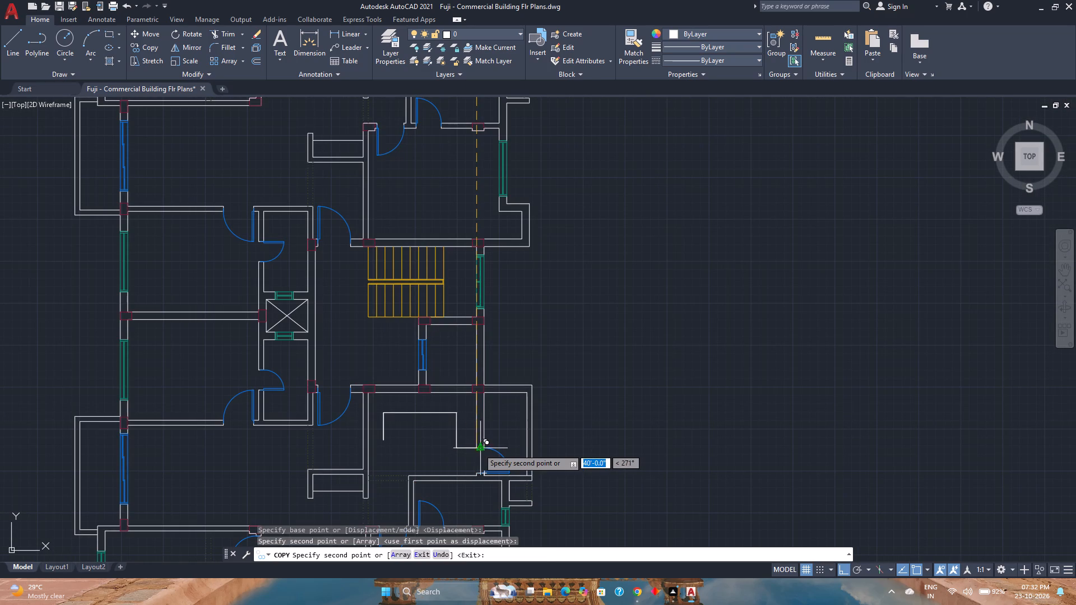
pyautogui.press('Escape')
# Copy the short wall stub's three lines beside the northern counter to the southern unit, using the counter's north-west corner as base and destination.
pyautogui.moveTo(403, 351); pyautogui.dragTo(423, 379, button='middle')
pyautogui.middleClick(423, 379)
pyautogui.scroll(-1, 402, 338)
pyautogui.moveTo(402, 338); pyautogui.dragTo(421, 419, button='middle')
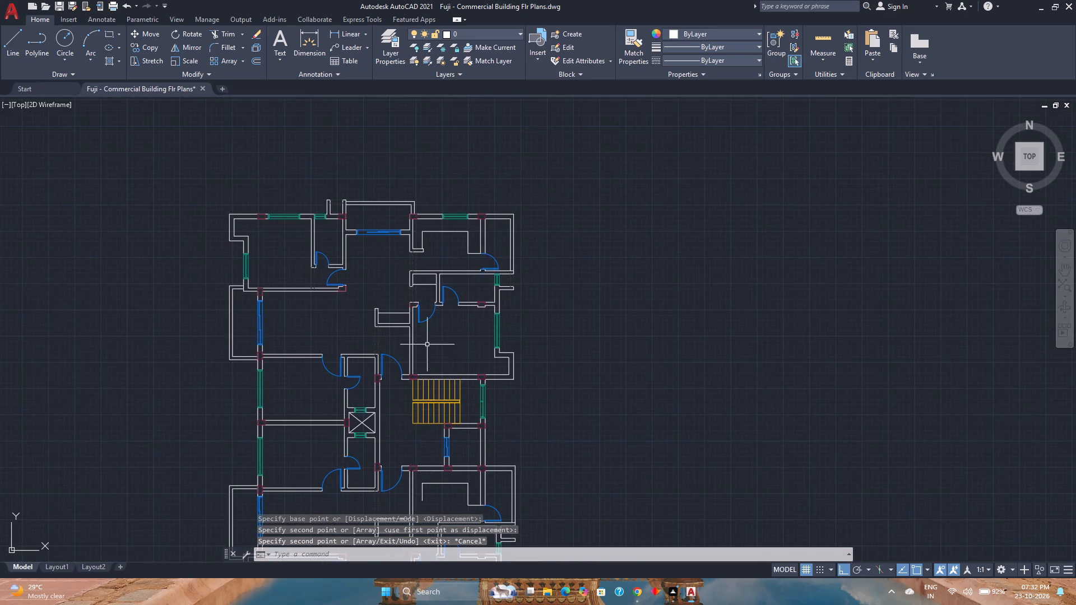
pyautogui.scroll(1, 437, 288)
pyautogui.scroll(2, 393, 211)
pyautogui.click(440, 263)
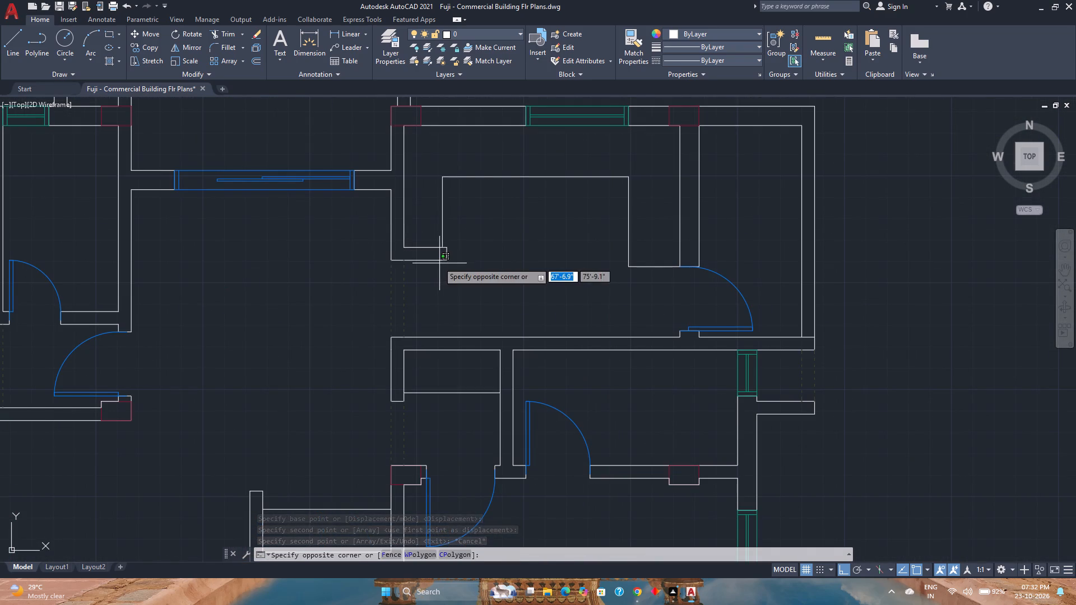
pyautogui.click(430, 255)
pyautogui.click(430, 248)
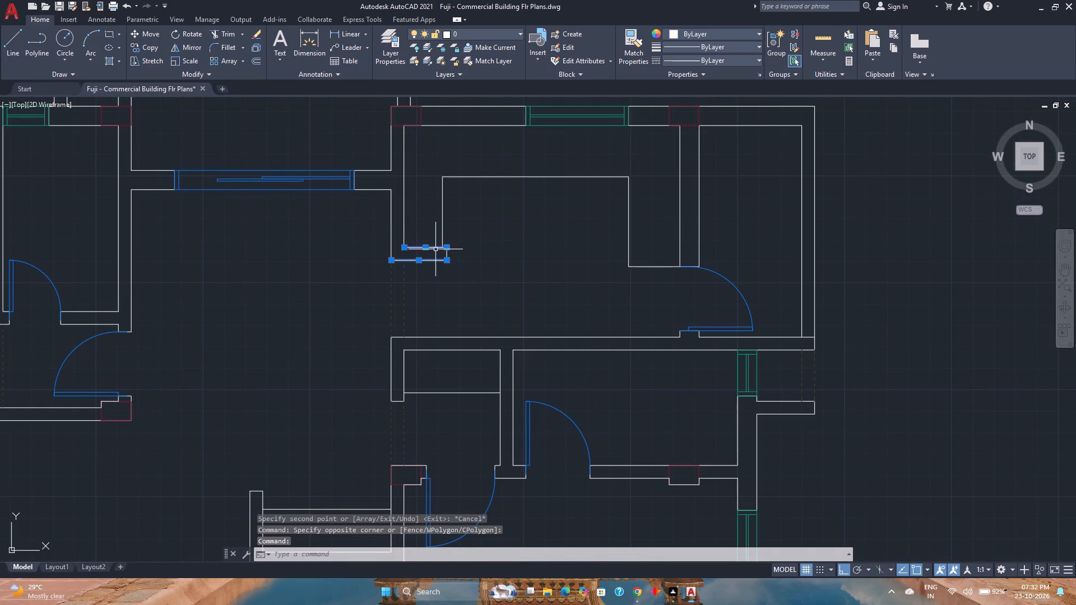
pyautogui.click(446, 255)
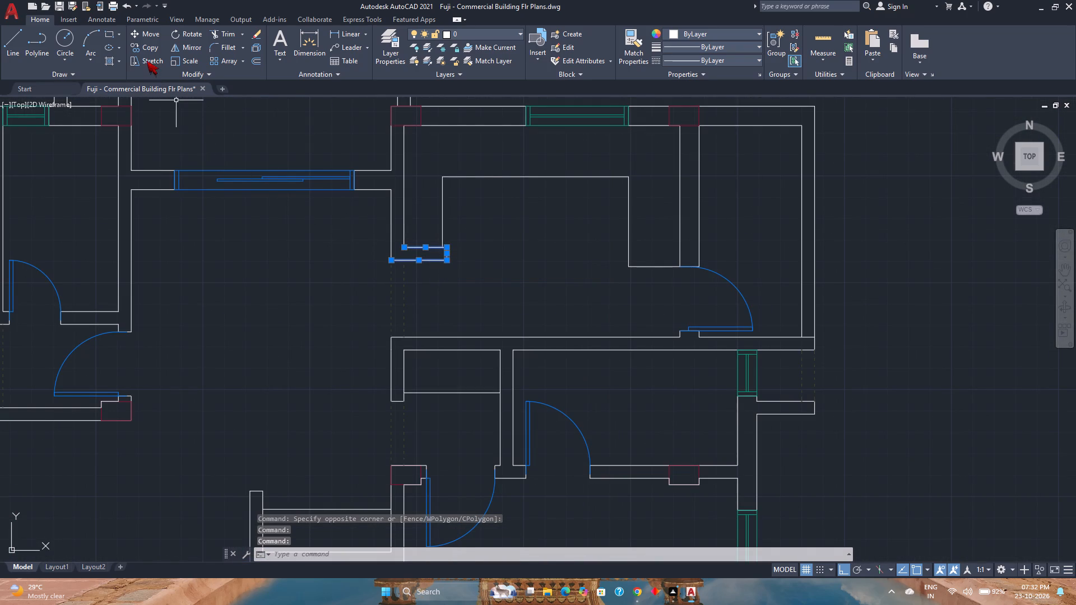
pyautogui.click(146, 52)
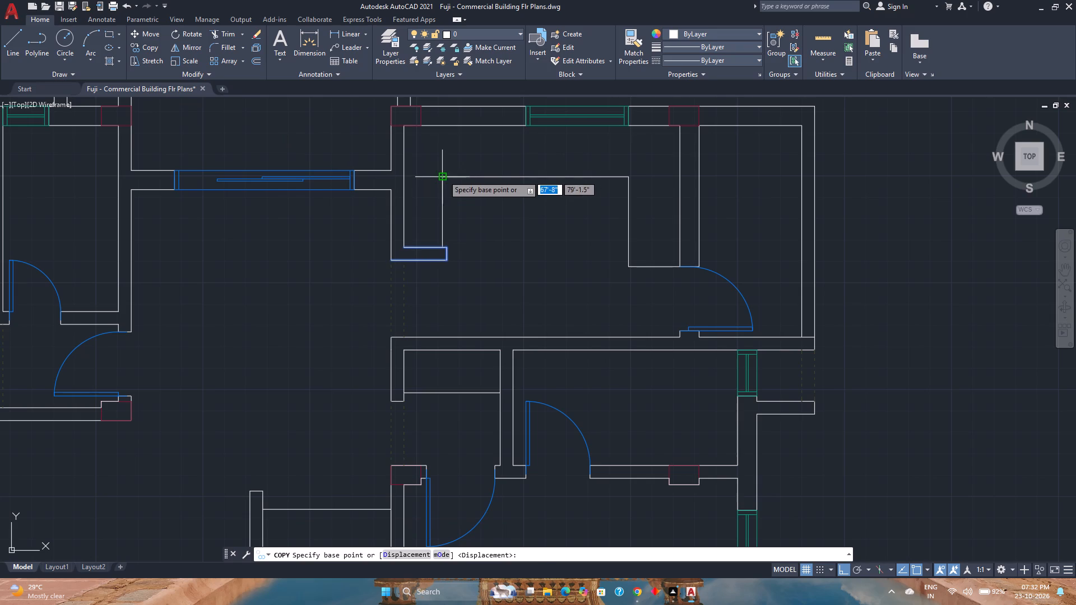
pyautogui.click(443, 175)
pyautogui.scroll(-5, 439, 175)
pyautogui.scroll(3, 427, 343)
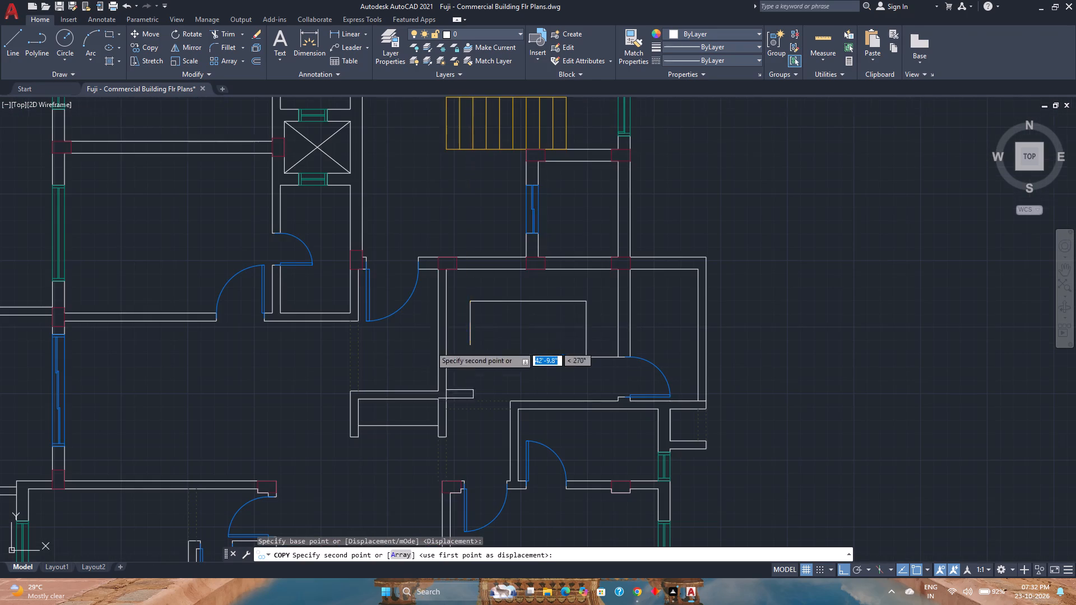
pyautogui.click(467, 299)
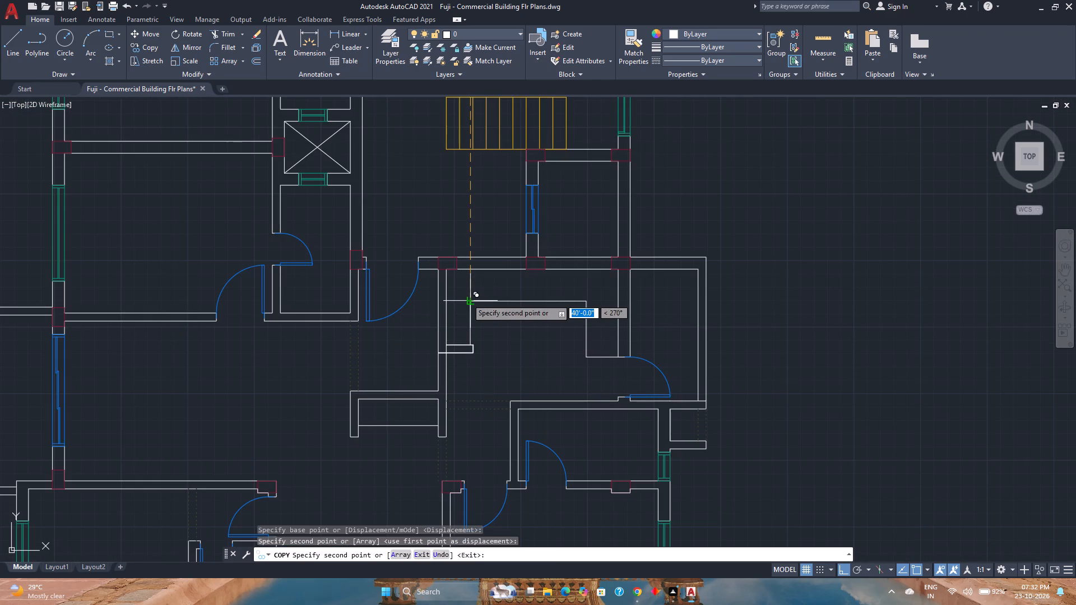
pyautogui.press('Escape')
# Trim the copied stub's line inside the southern unit's wall and the wall face between the stub's two lines.
pyautogui.press('t')
pyautogui.press('r')
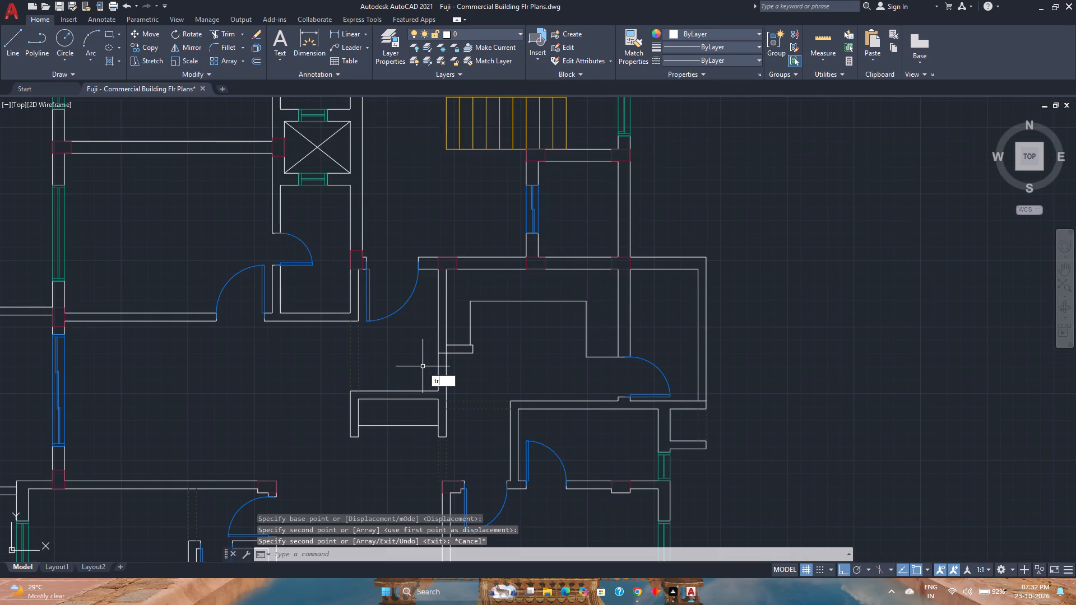
pyautogui.press('Return')
pyautogui.scroll(3, 436, 357)
pyautogui.click(455, 345)
pyautogui.click(447, 355)
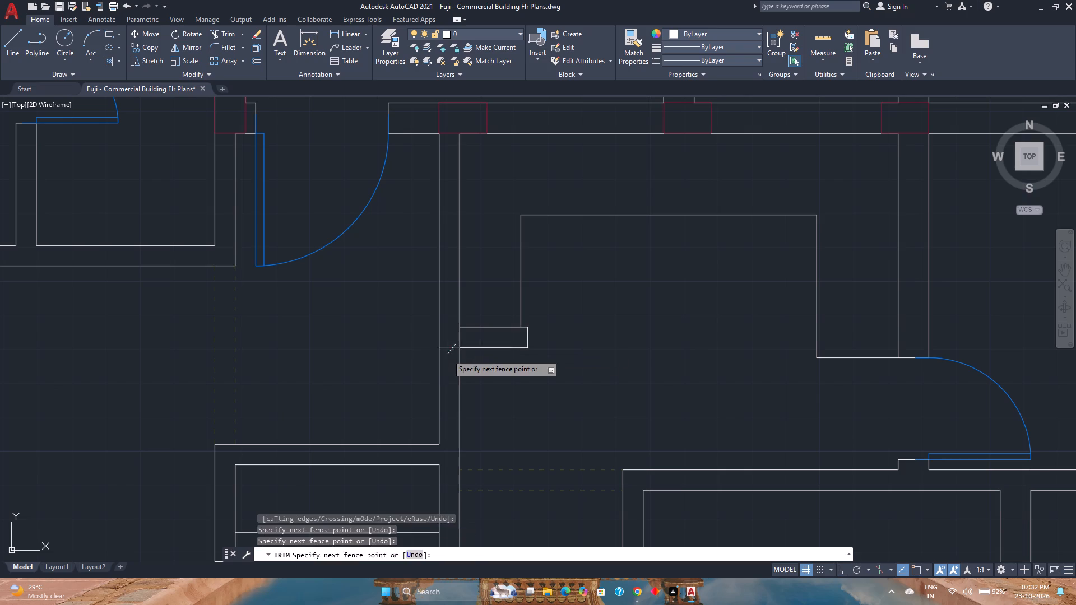
pyautogui.click(451, 341)
pyautogui.click(464, 341)
pyautogui.scroll(-2, 464, 341)
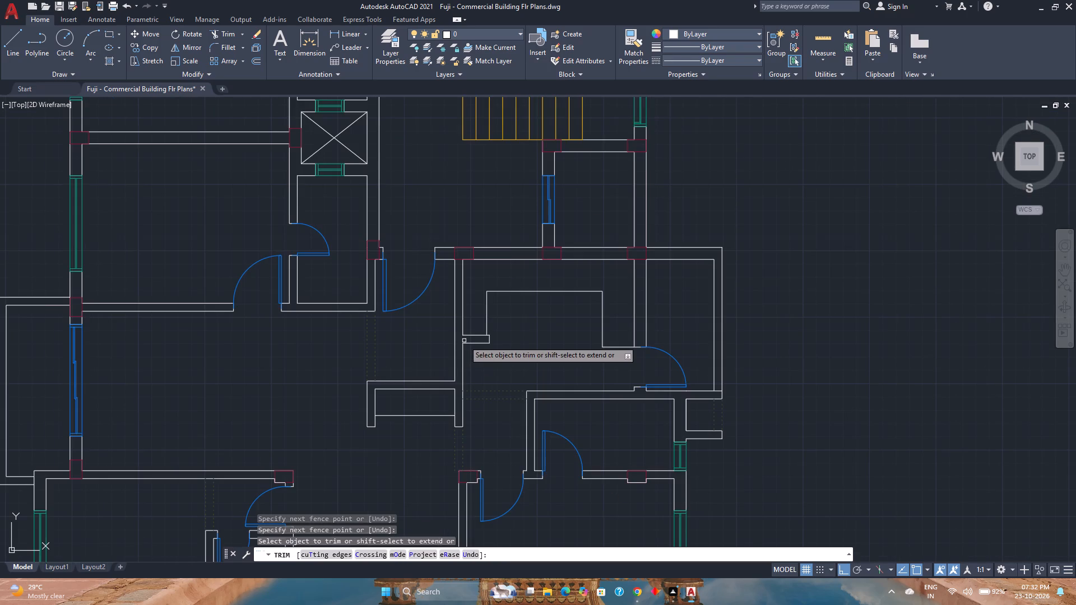
pyautogui.press('Escape')
# Save the drawing.
pyautogui.hotkey('ctrl', 's')
pyautogui.scroll(-1, 461, 340)
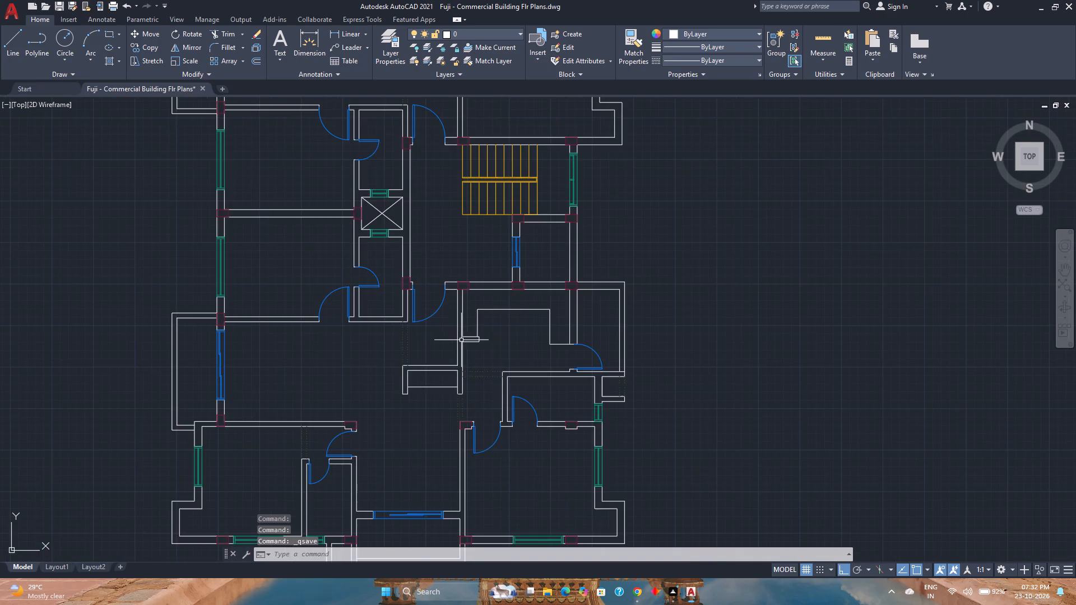
pyautogui.scroll(-2, 541, 438)
pyautogui.moveTo(537, 433); pyautogui.dragTo(489, 399, button='middle')
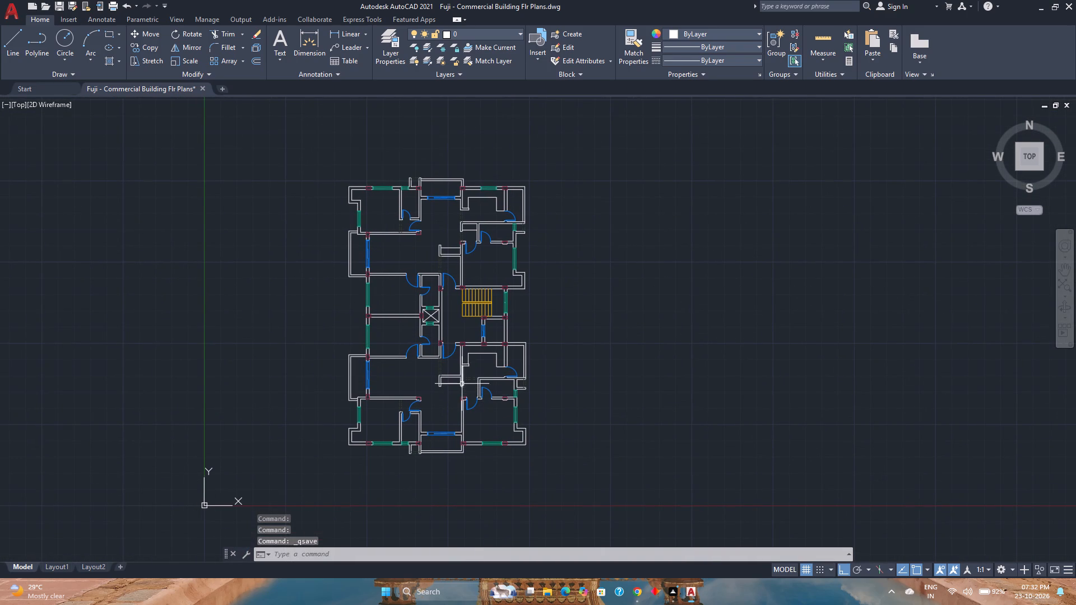
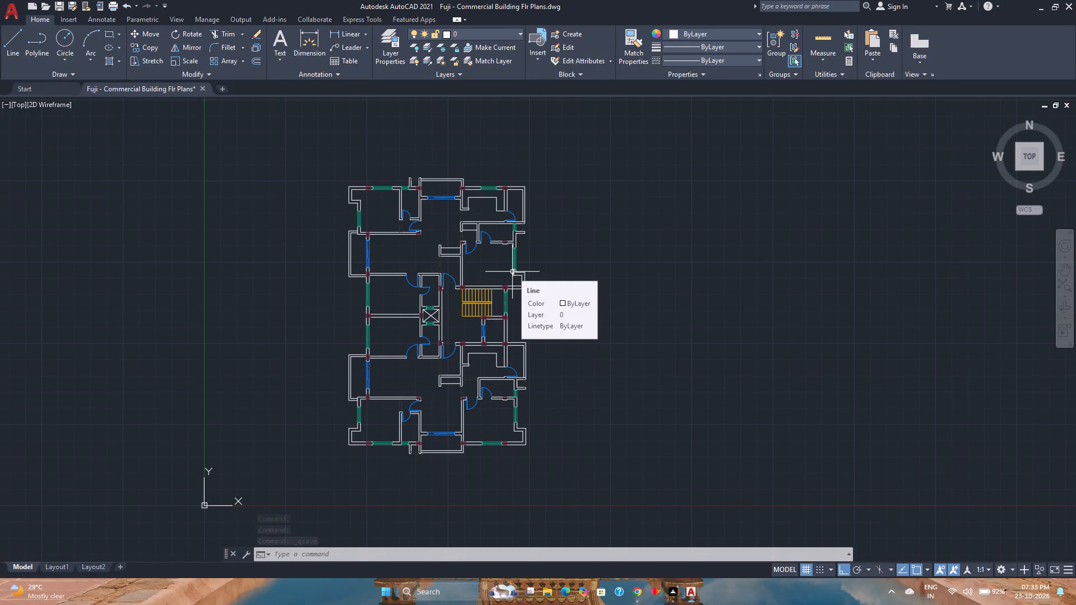
# Draw a 1'10" by 4'10" rectangle from the corner where the partition's south face meets the wall west of the crossed shaft.
pyautogui.scroll(1, 395, 233)
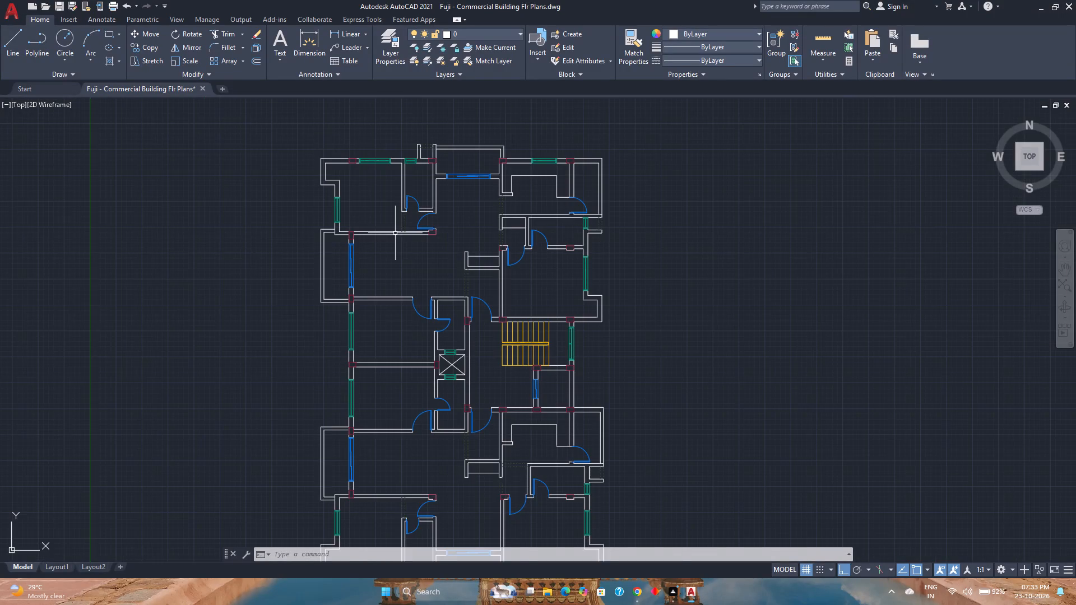
pyautogui.moveTo(396, 235); pyautogui.dragTo(443, 316, button='middle')
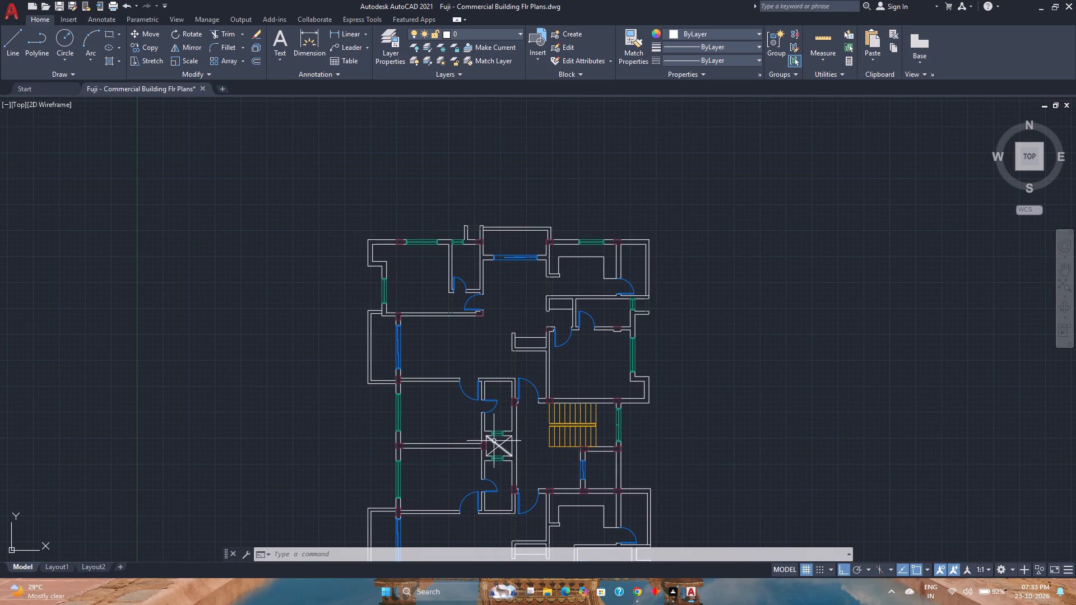
pyautogui.scroll(2, 481, 453)
pyautogui.moveTo(472, 457); pyautogui.dragTo(460, 355, button='middle')
pyautogui.middleClick(460, 355)
pyautogui.middleClick(460, 354)
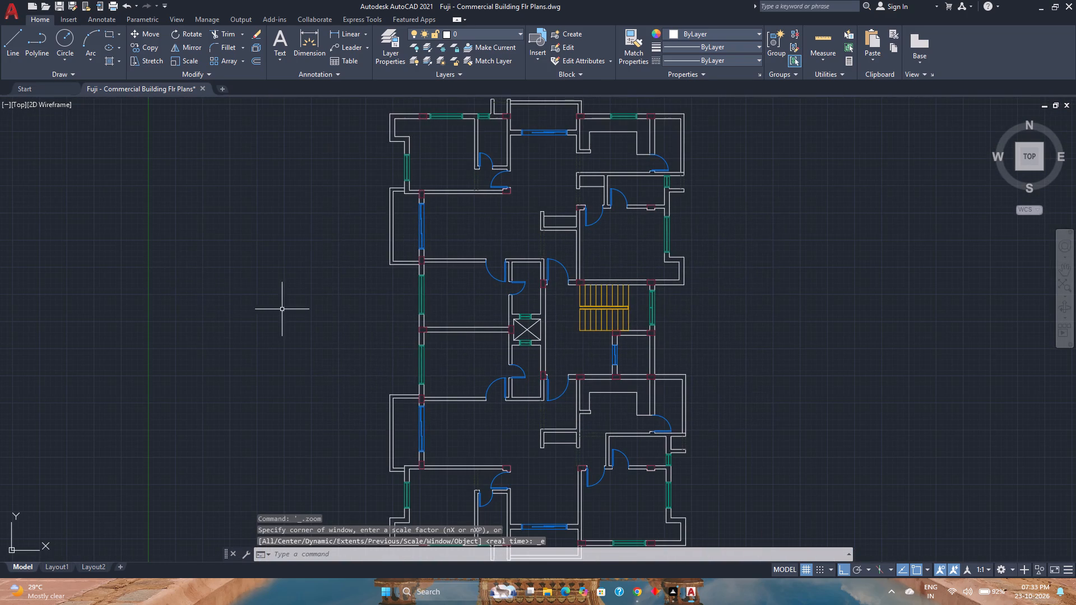
pyautogui.scroll(4, 486, 371)
pyautogui.moveTo(486, 369); pyautogui.dragTo(449, 418, button='middle')
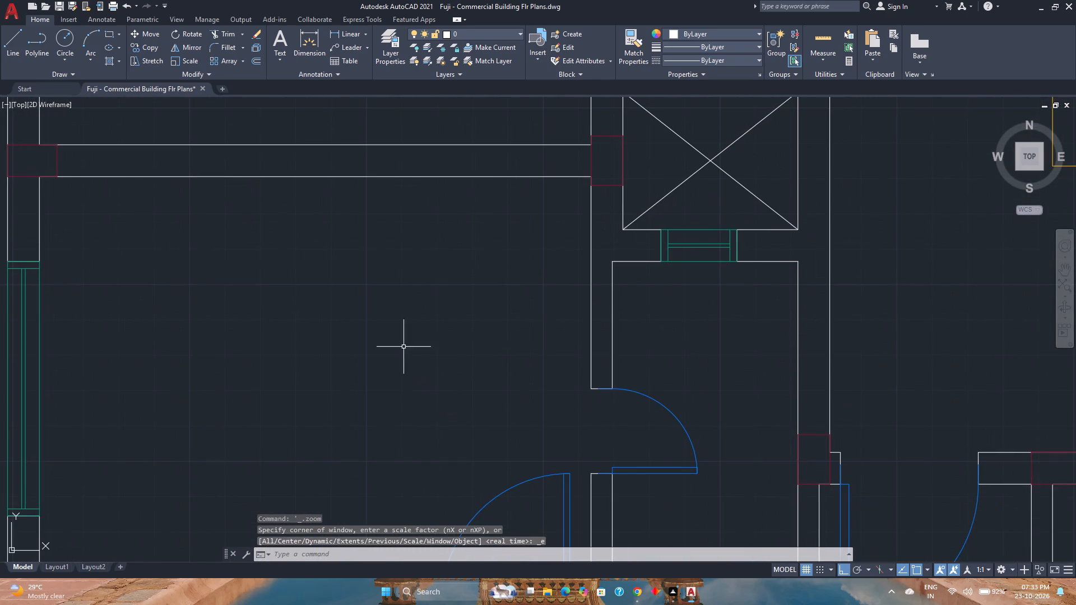
pyautogui.click(108, 36)
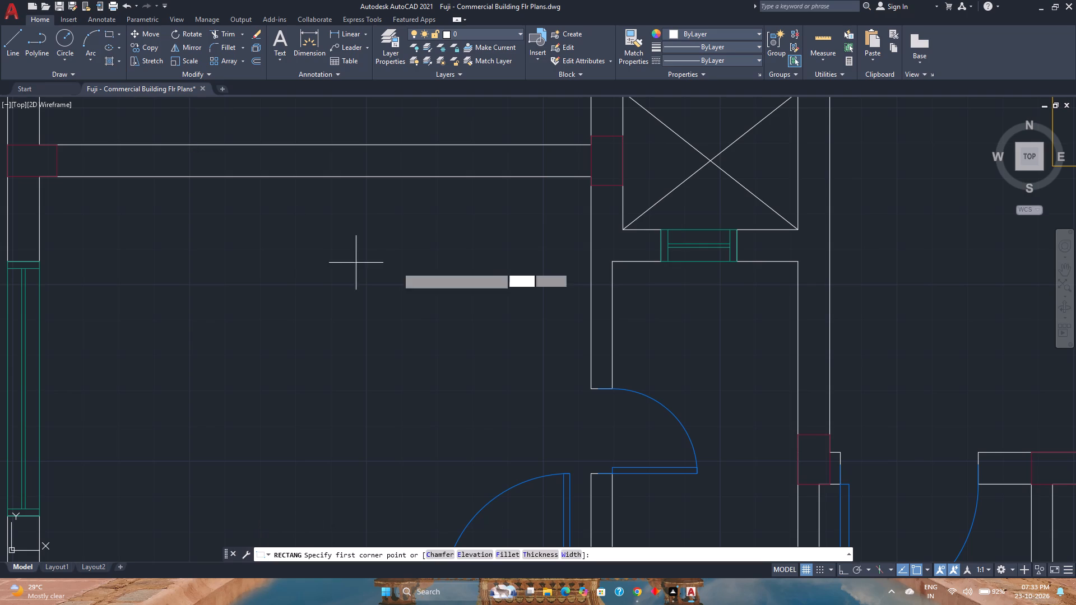
pyautogui.click(593, 177)
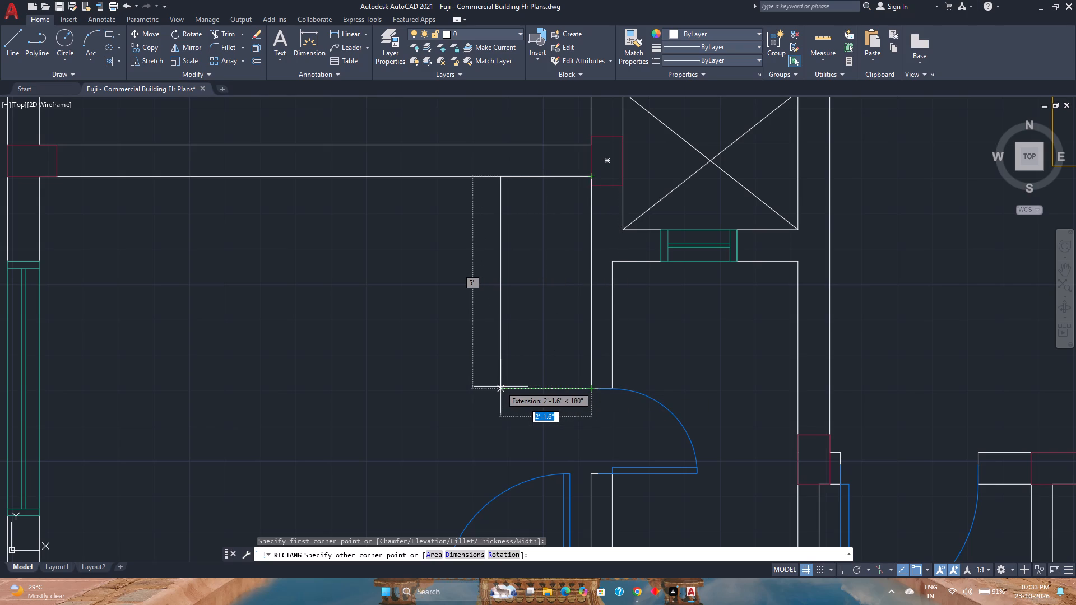
pyautogui.write("1'10,4'10")
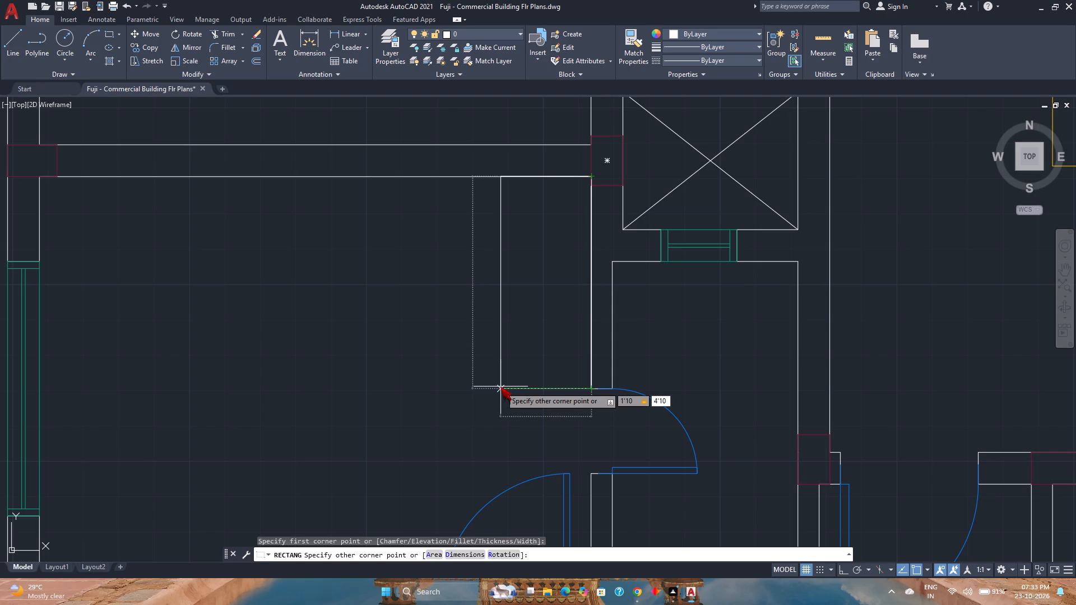
pyautogui.hotkey('shift', '"')
pyautogui.press('Return')
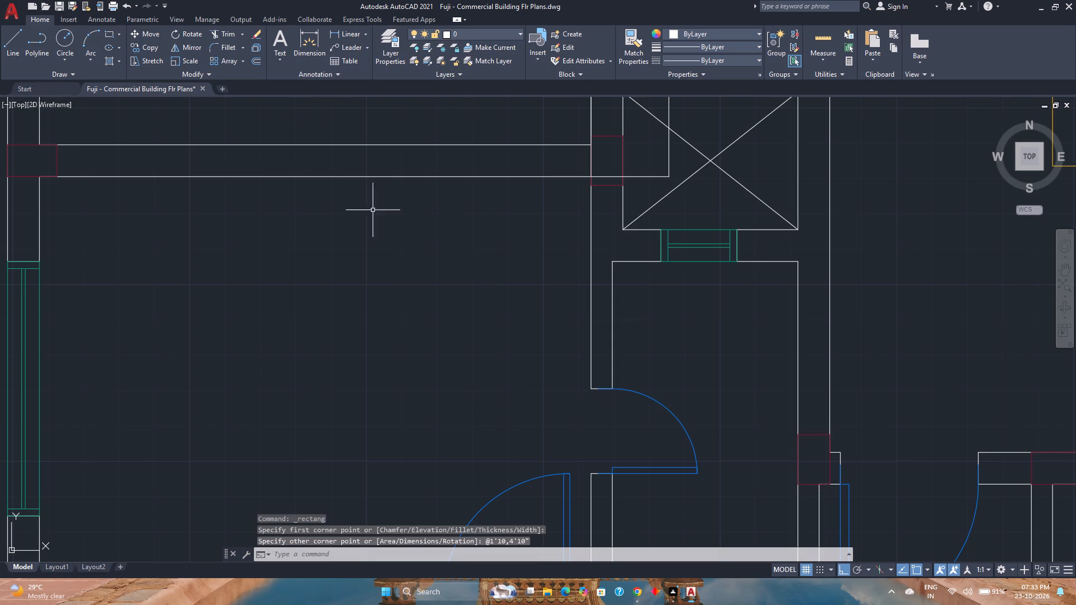
# Move the rectangle by its north-east corner to the corner below the partition, placing it inside the room west of the shaft.
pyautogui.click(658, 174)
pyautogui.click(651, 180)
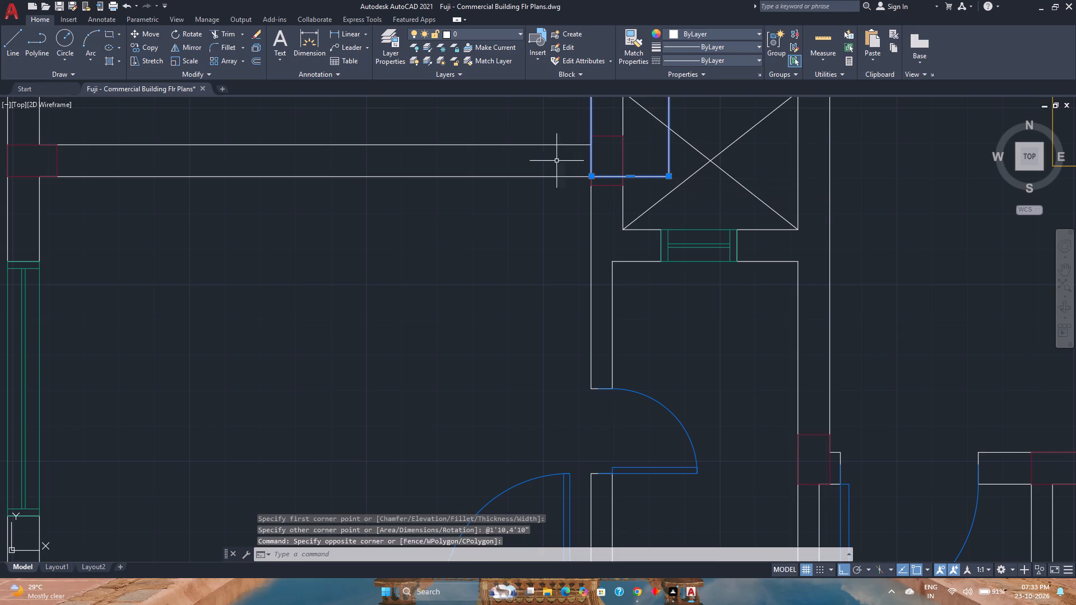
pyautogui.click(155, 34)
pyautogui.scroll(-3, 417, 268)
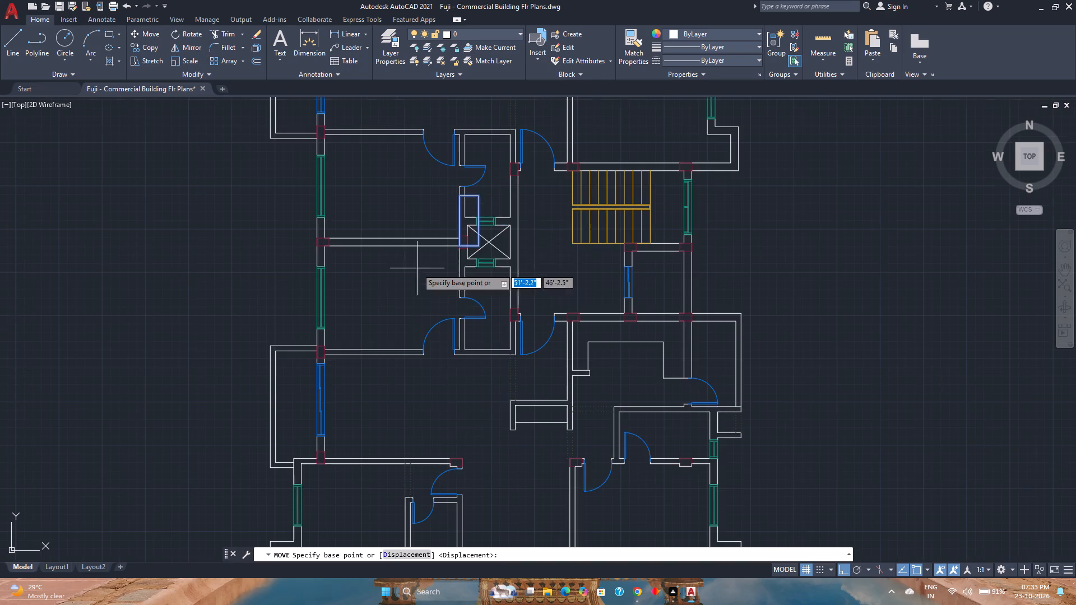
pyautogui.scroll(3, 469, 199)
pyautogui.click(507, 184)
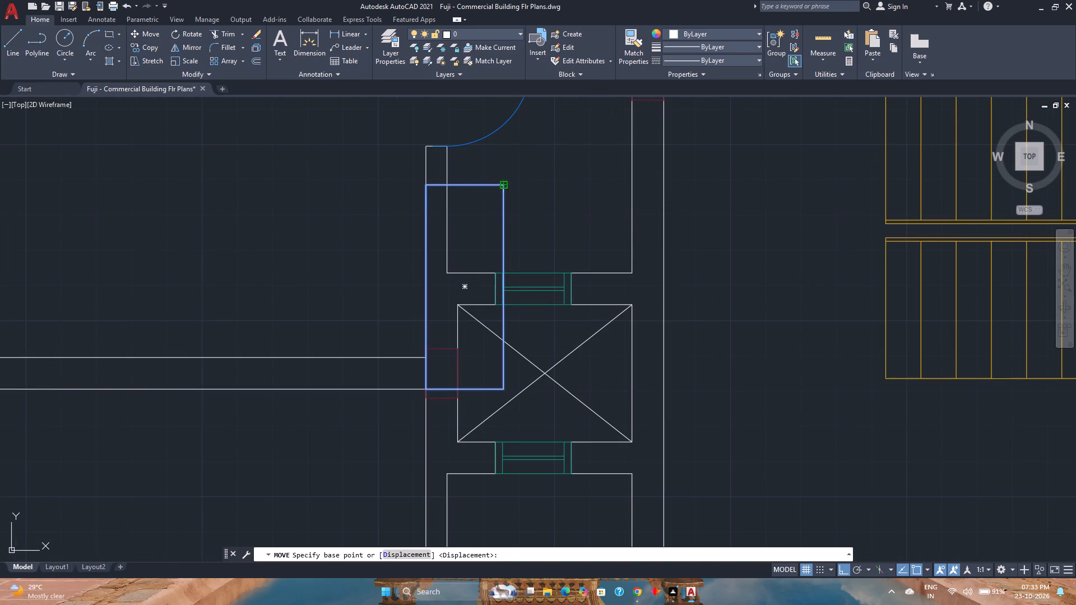
pyautogui.click(423, 392)
pyautogui.scroll(-2, 423, 392)
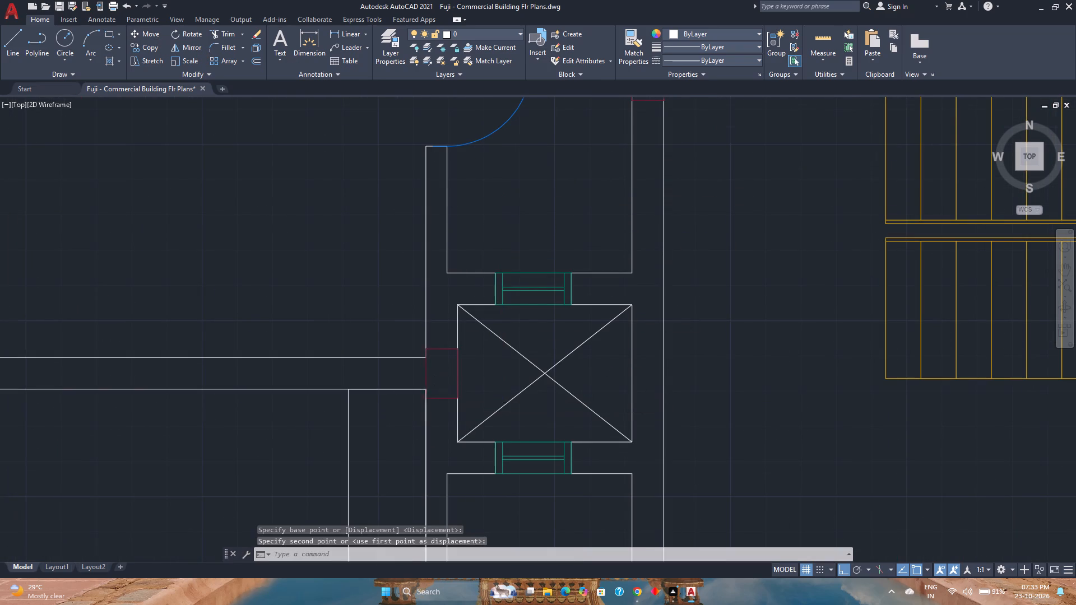
# Copy the rectangle to the partition's north side, using its south-east corner as base and the corner of partition and wall as destination.
pyautogui.scroll(-2, 423, 392)
pyautogui.click(407, 420)
pyautogui.click(386, 415)
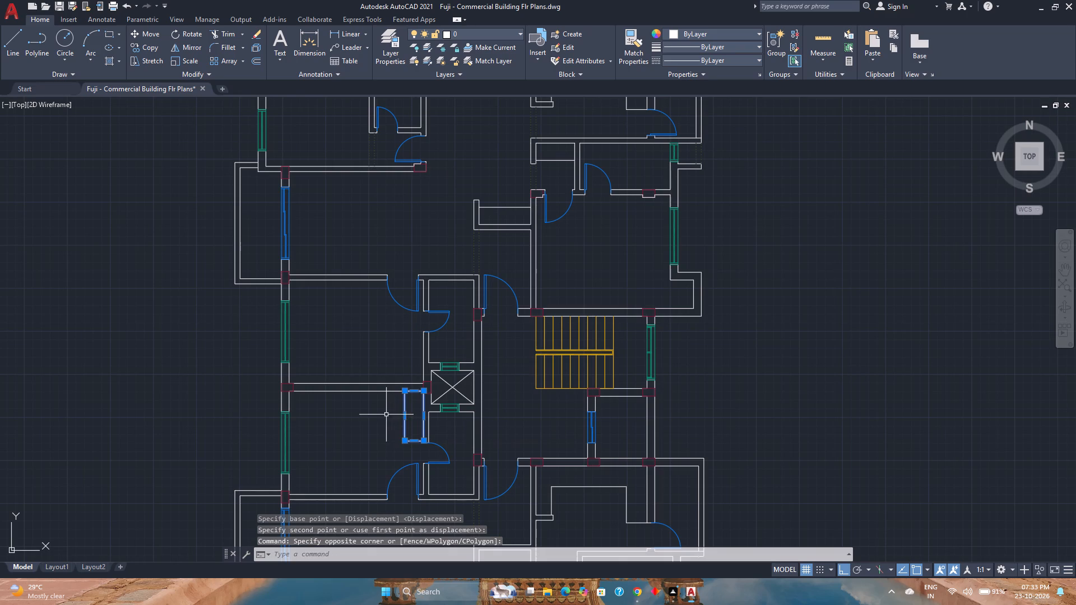
pyautogui.moveTo(377, 402); pyautogui.dragTo(383, 291, button='middle')
pyautogui.middleClick(383, 291)
pyautogui.scroll(-1, 412, 435)
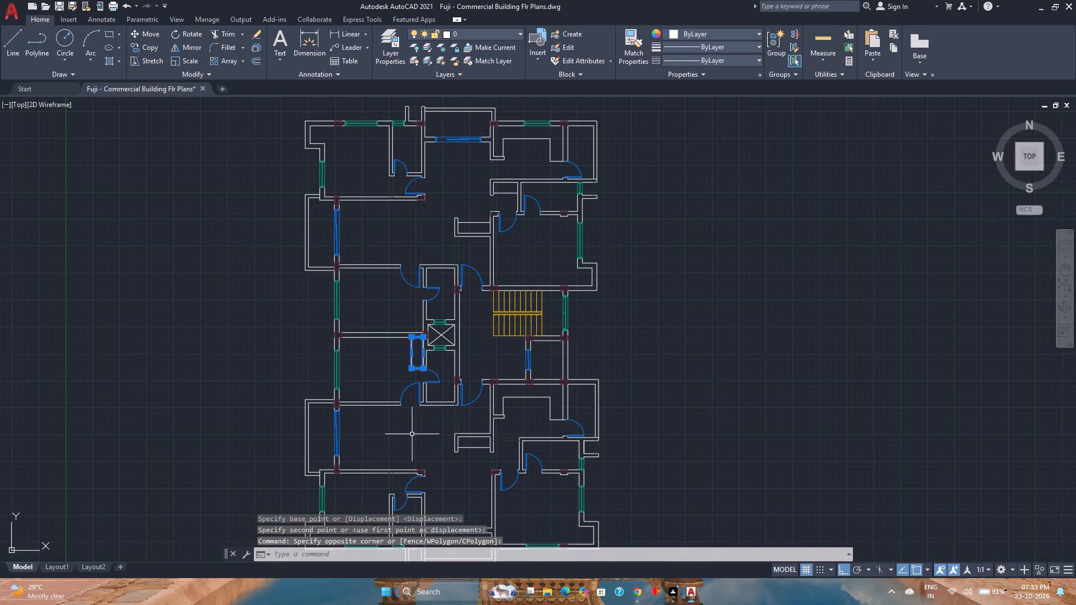
pyautogui.scroll(2, 393, 346)
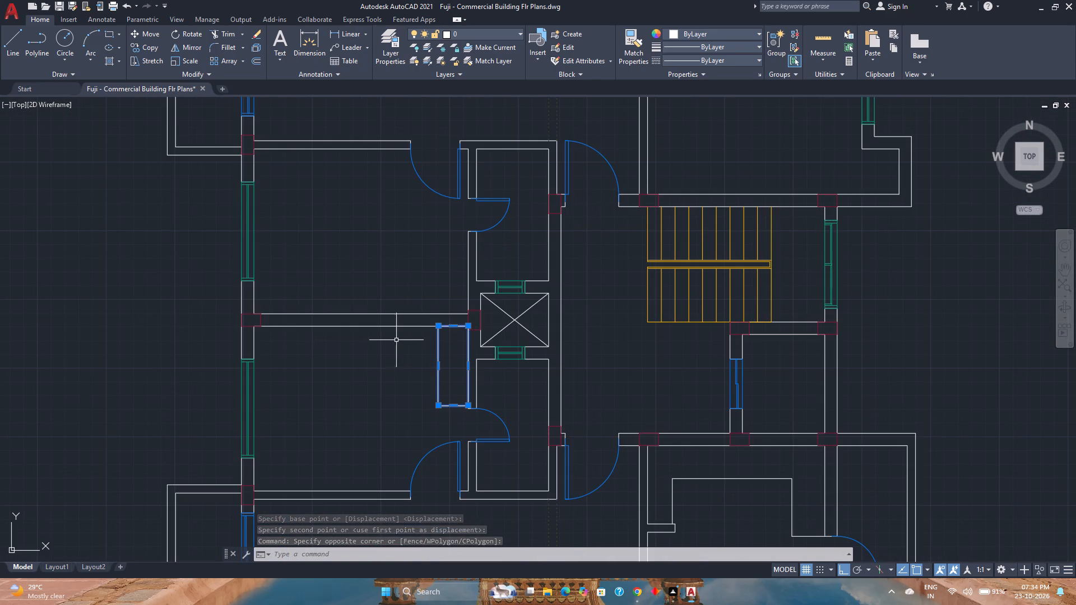
pyautogui.click(141, 46)
pyautogui.scroll(3, 470, 392)
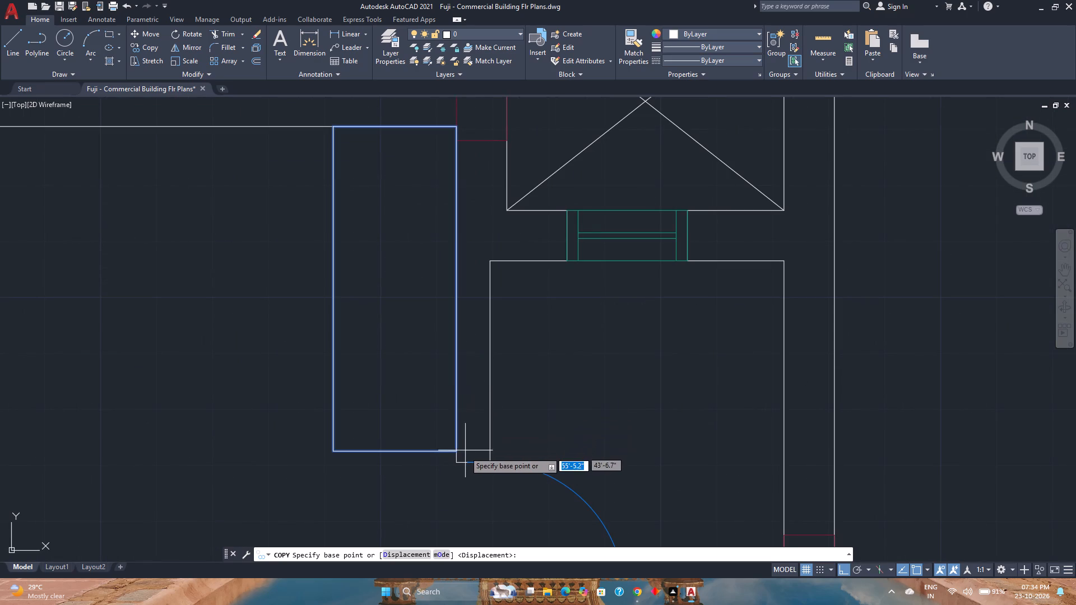
pyautogui.click(458, 451)
pyautogui.scroll(-2, 426, 290)
pyautogui.moveTo(426, 290); pyautogui.dragTo(409, 436, button='middle')
pyautogui.middleClick(409, 436)
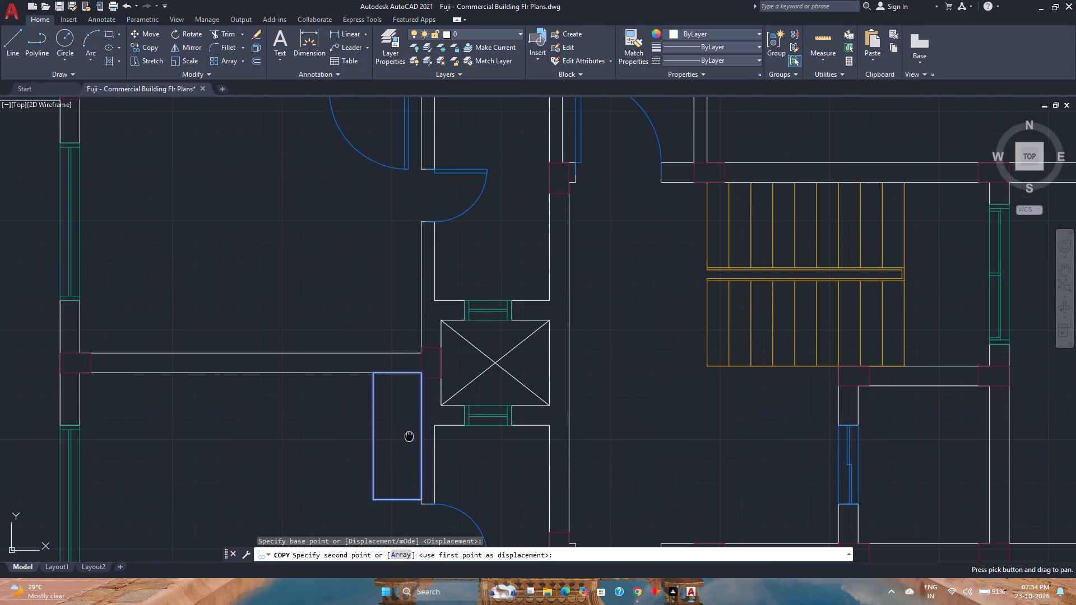
pyautogui.click(424, 352)
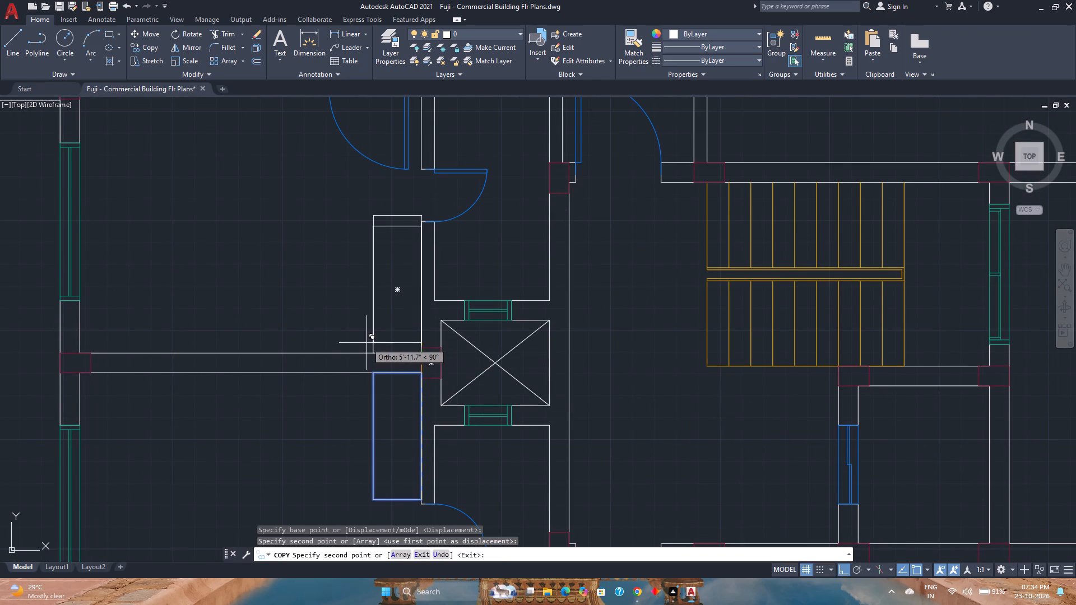
pyautogui.press('Escape')
# Save the drawing.
pyautogui.hotkey('ctrl', 's')
# Assign the two rectangles beside the shaft and the counter outlines in both units to the Utilities layer.
pyautogui.scroll(-2, 365, 342)
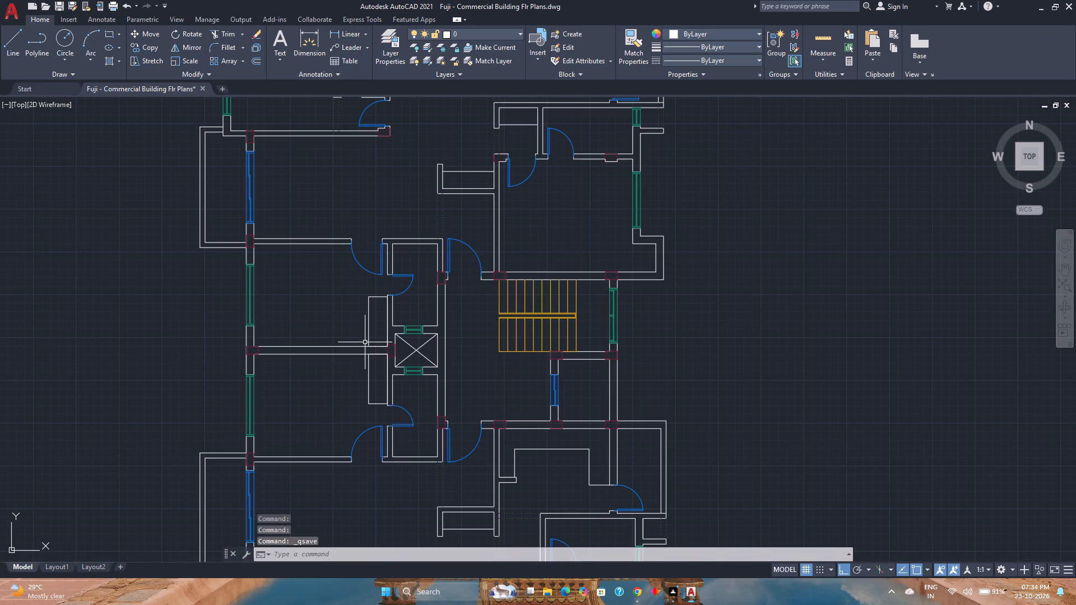
pyautogui.scroll(-1, 337, 370)
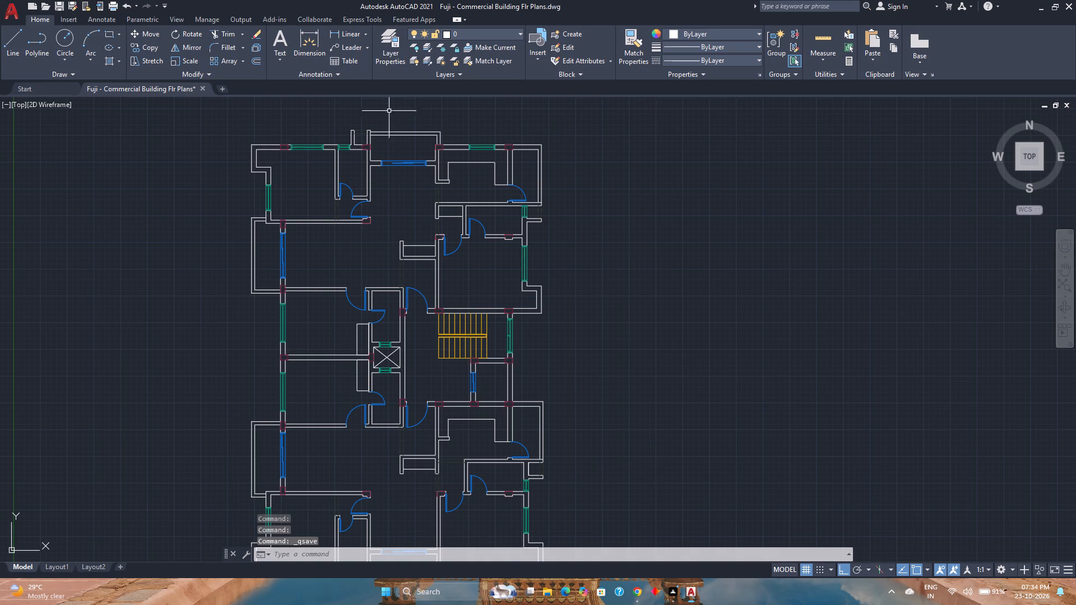
pyautogui.click(389, 38)
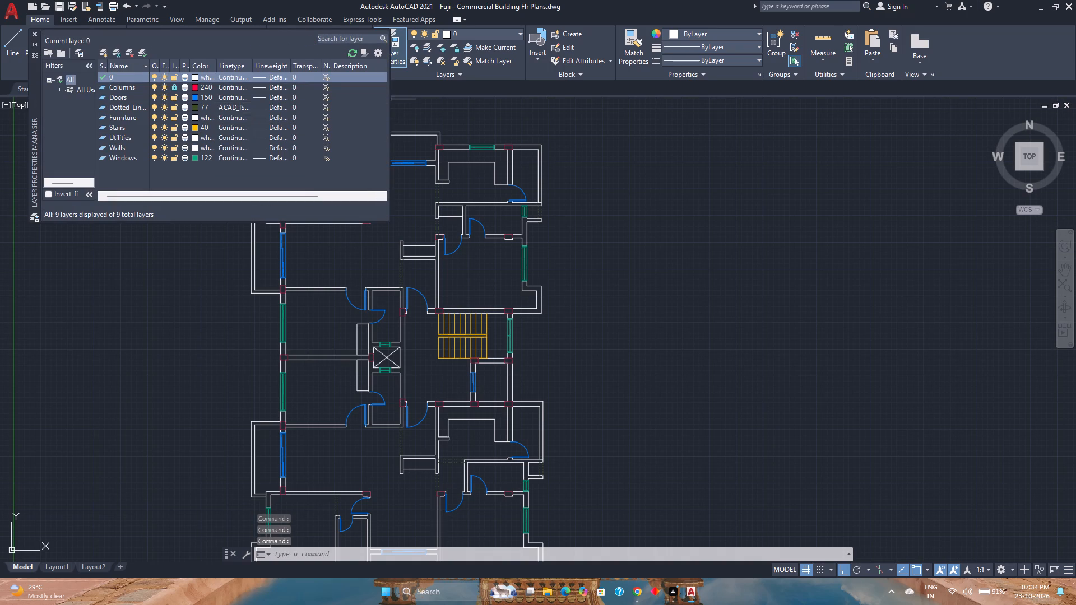
pyautogui.click(36, 34)
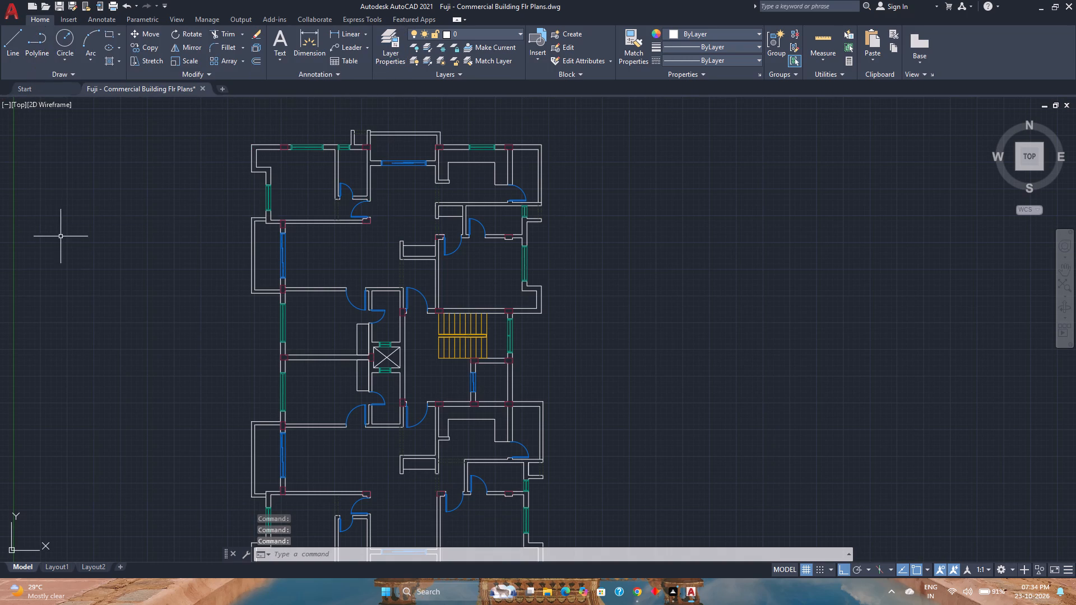
pyautogui.click(358, 374)
pyautogui.click(360, 336)
pyautogui.click(344, 333)
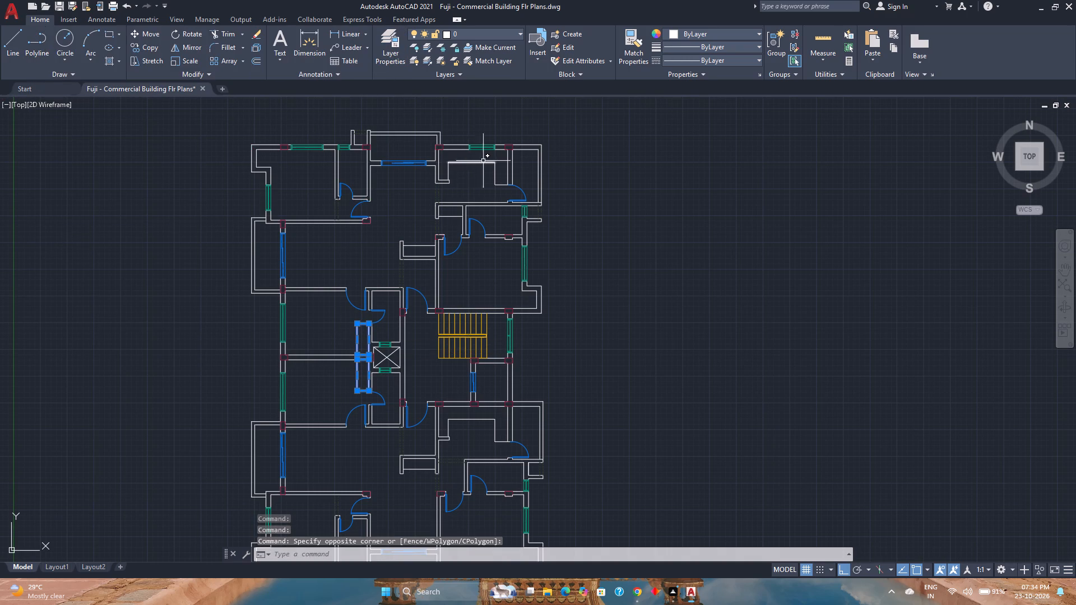
pyautogui.click(500, 185)
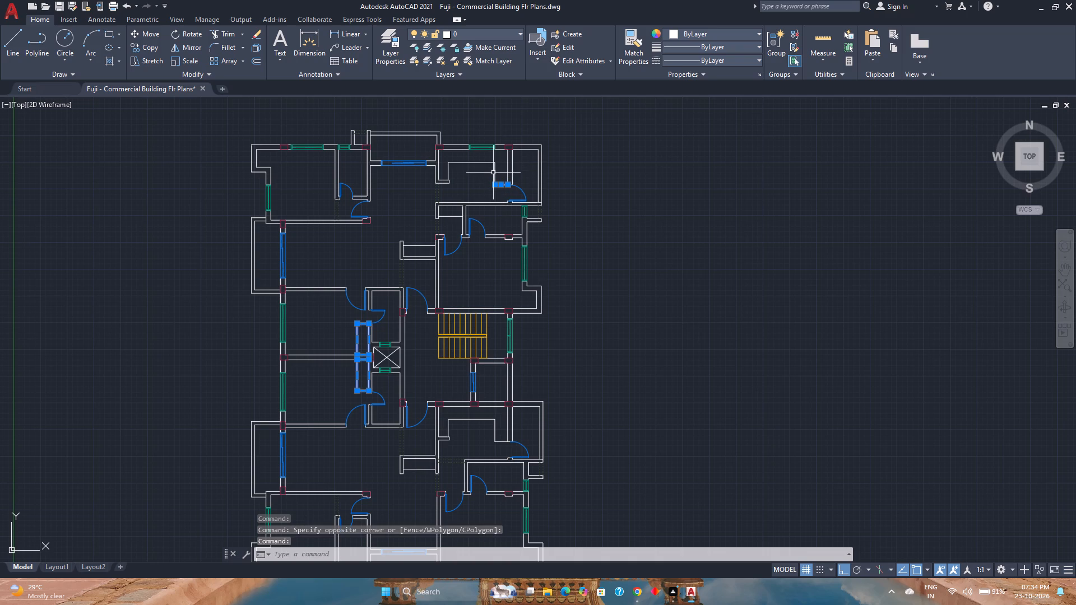
pyautogui.click(495, 171)
pyautogui.click(449, 173)
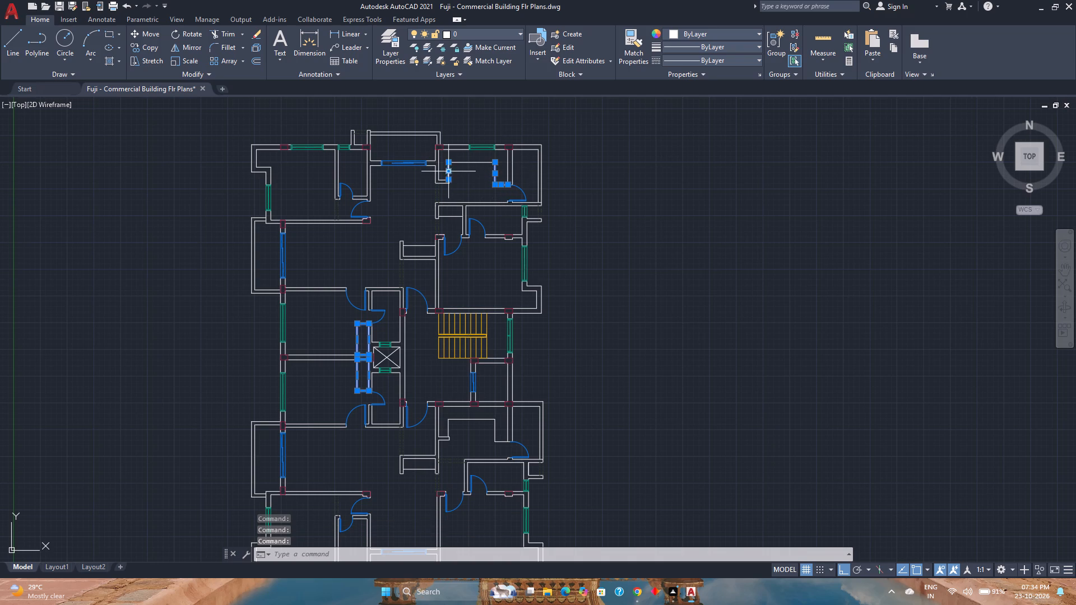
pyautogui.click(476, 168)
pyautogui.click(455, 155)
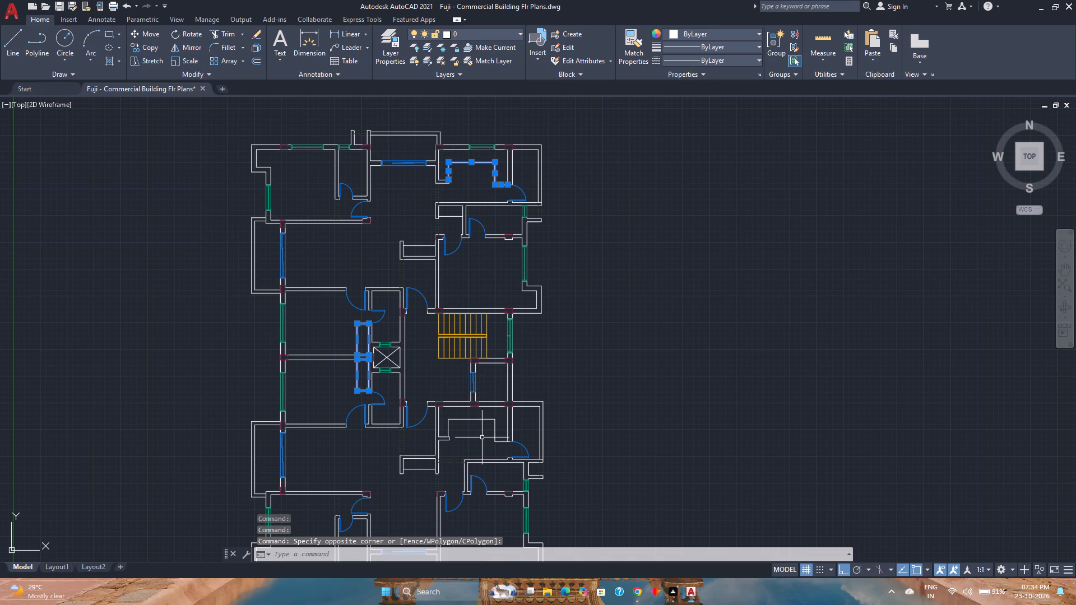
pyautogui.click(501, 443)
pyautogui.click(500, 430)
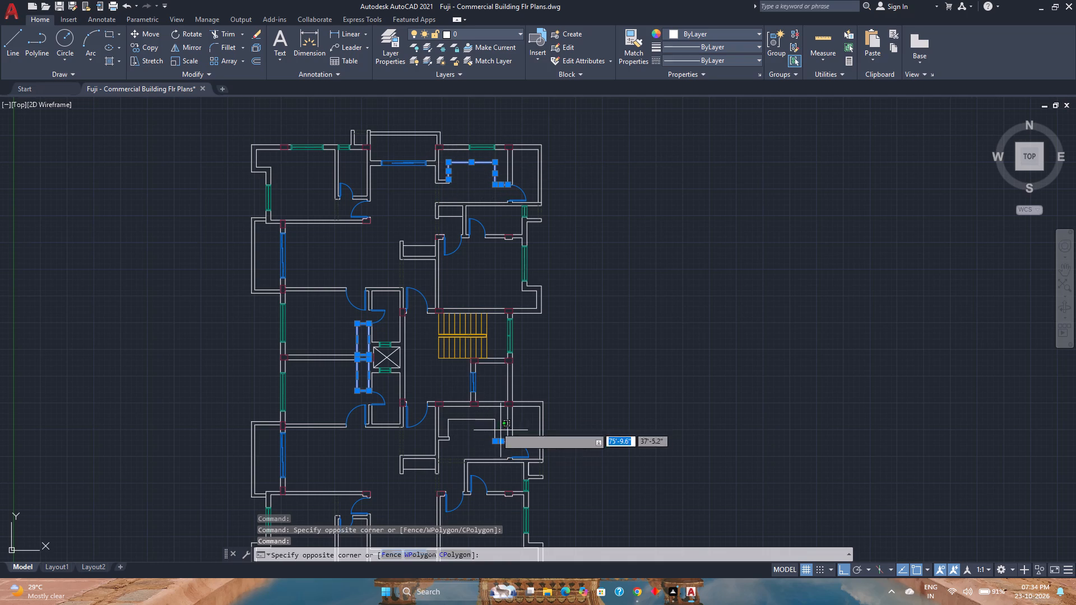
pyautogui.click(460, 412)
pyautogui.click(453, 425)
pyautogui.click(447, 426)
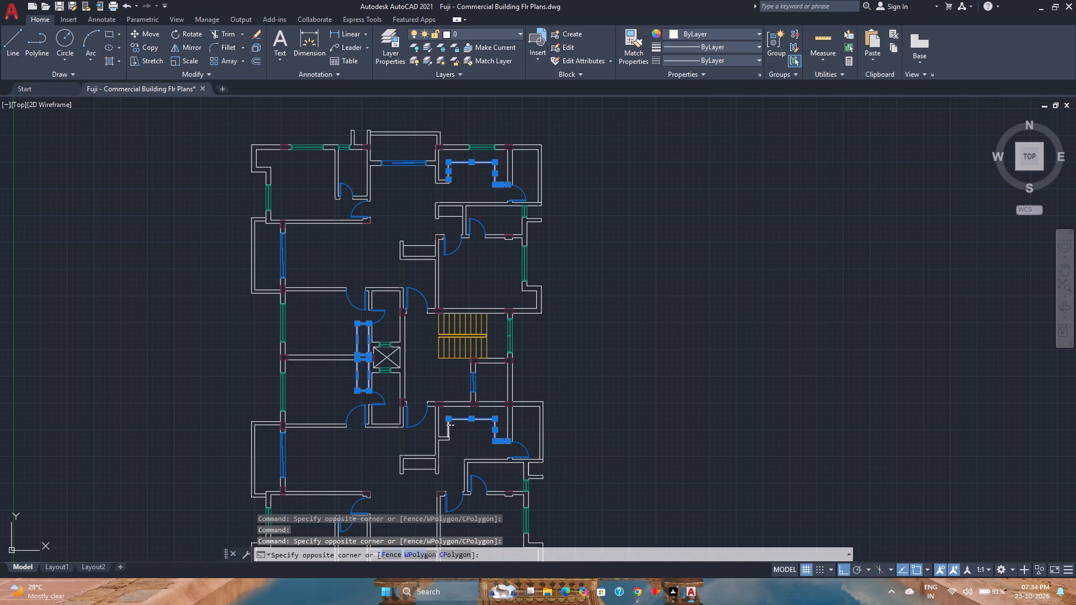
pyautogui.click(484, 30)
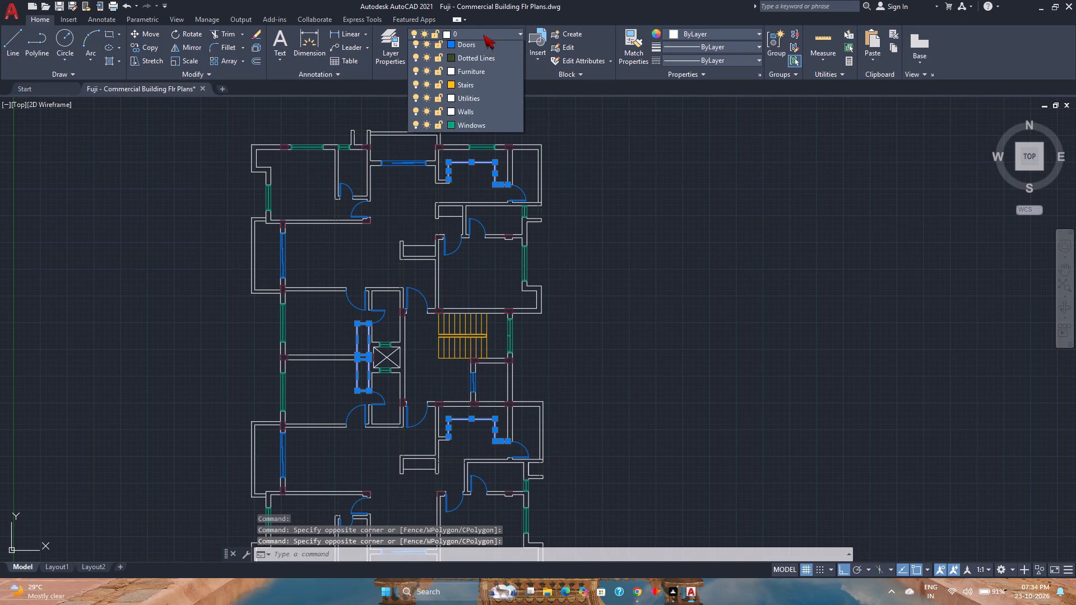
pyautogui.click(472, 129)
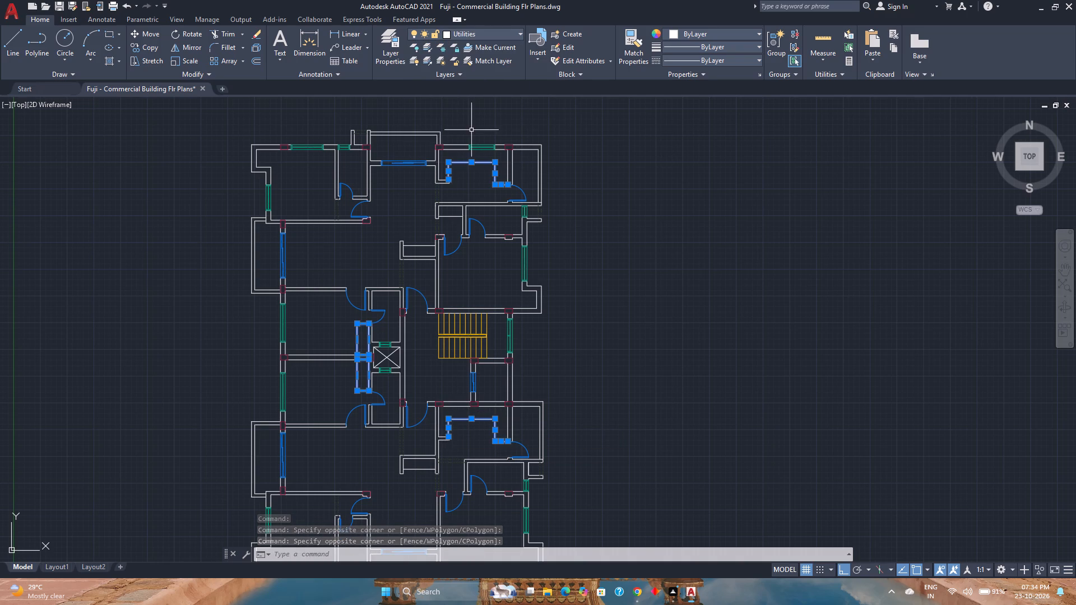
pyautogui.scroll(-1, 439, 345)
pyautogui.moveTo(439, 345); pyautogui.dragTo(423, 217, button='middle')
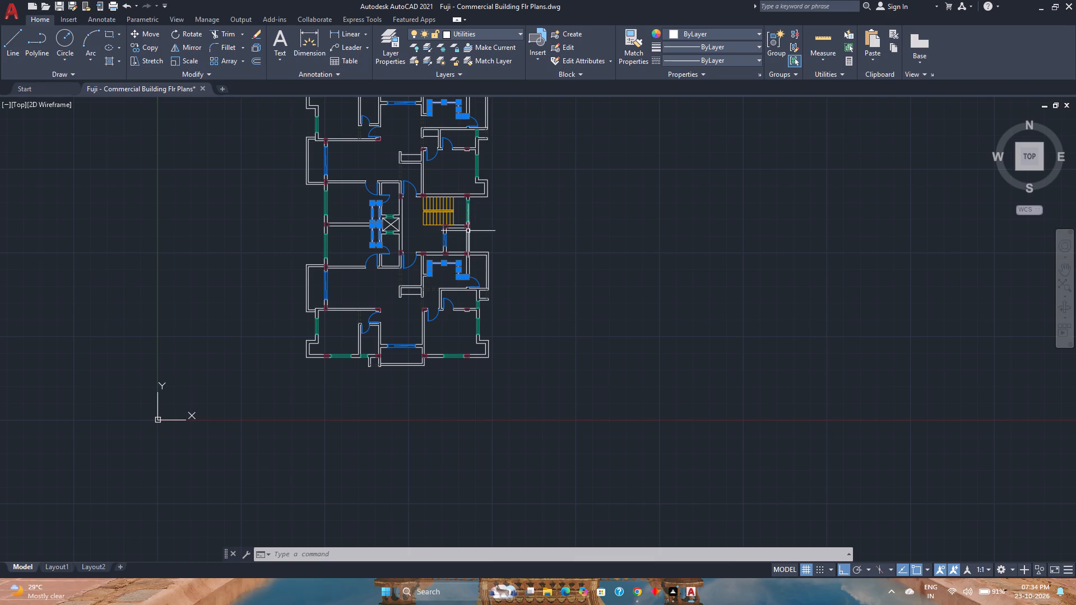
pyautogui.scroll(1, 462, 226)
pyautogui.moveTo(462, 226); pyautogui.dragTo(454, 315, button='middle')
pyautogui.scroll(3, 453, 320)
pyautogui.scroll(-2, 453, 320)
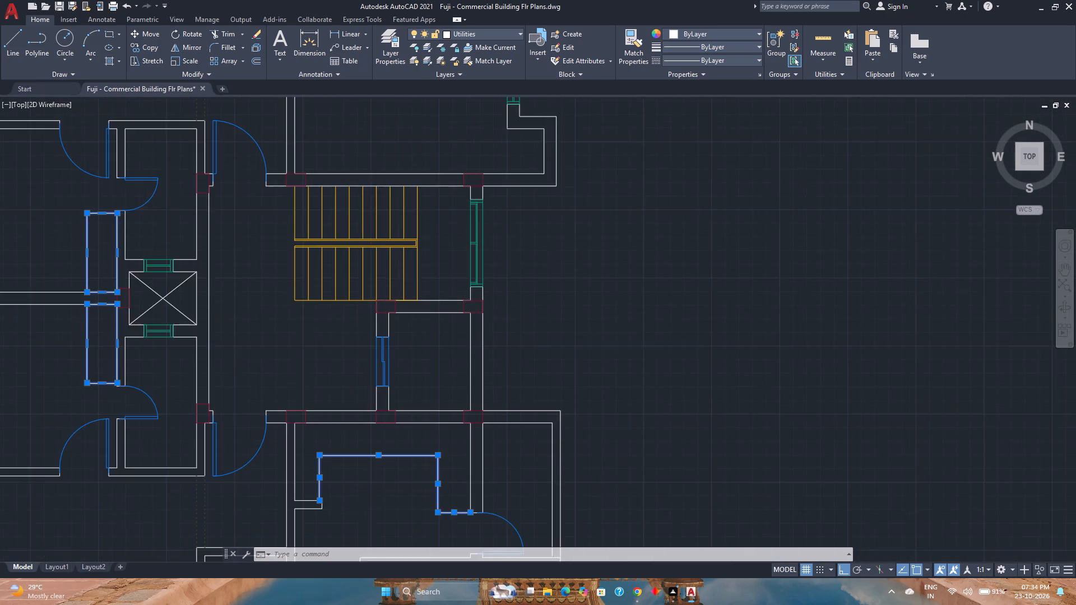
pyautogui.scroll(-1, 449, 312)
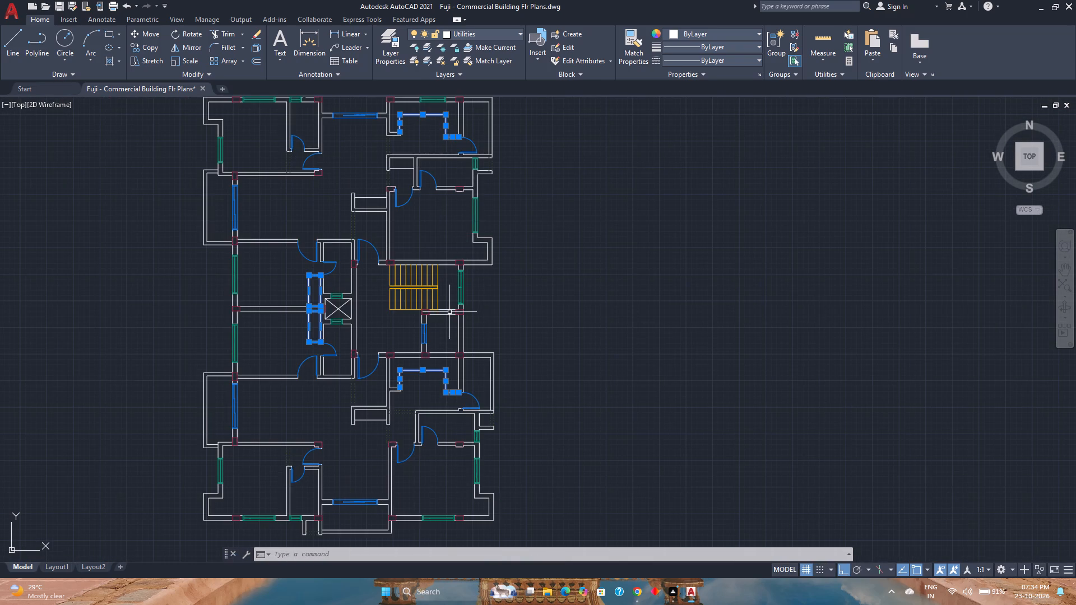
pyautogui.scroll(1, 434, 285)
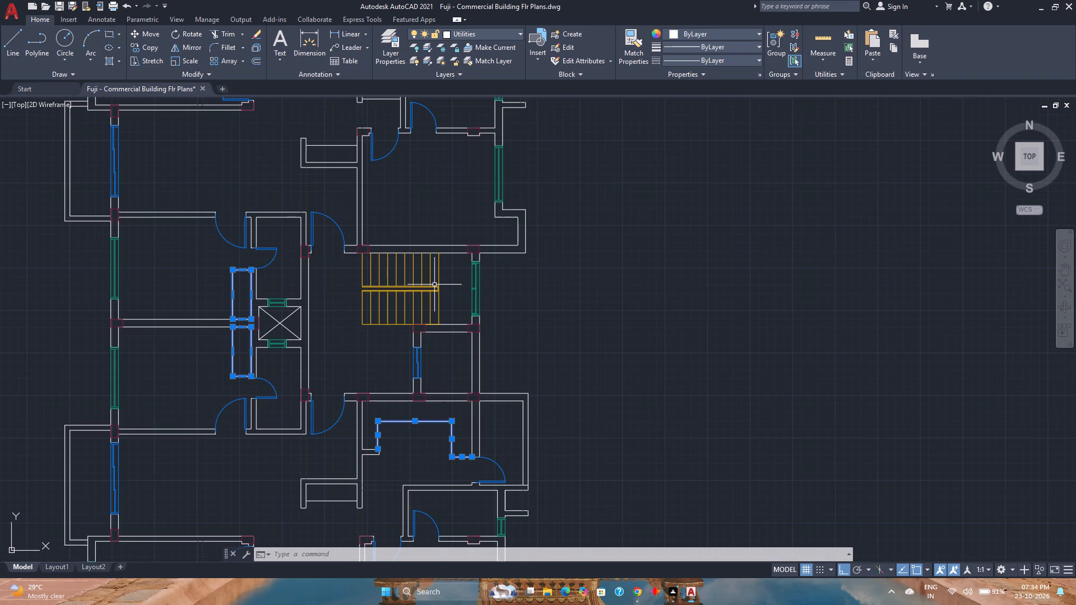
# Offset the west inner wall line of the north-west corner room's recess 1'10" eastward into the room.
pyautogui.scroll(-1, 429, 280)
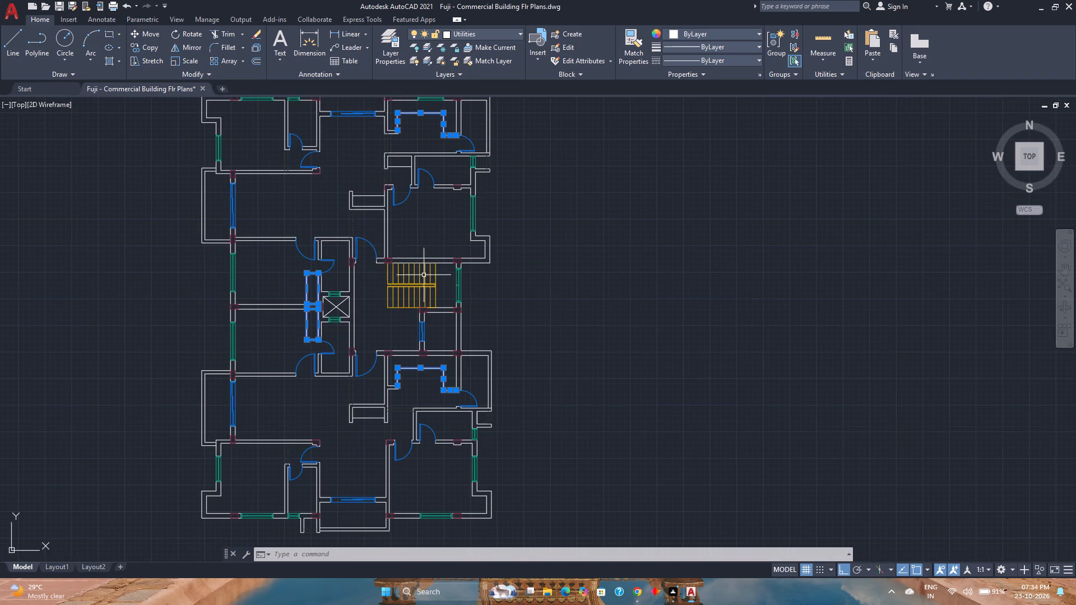
pyautogui.moveTo(340, 240); pyautogui.dragTo(369, 387, button='middle')
pyautogui.middleClick(369, 387)
pyautogui.scroll(1, 339, 270)
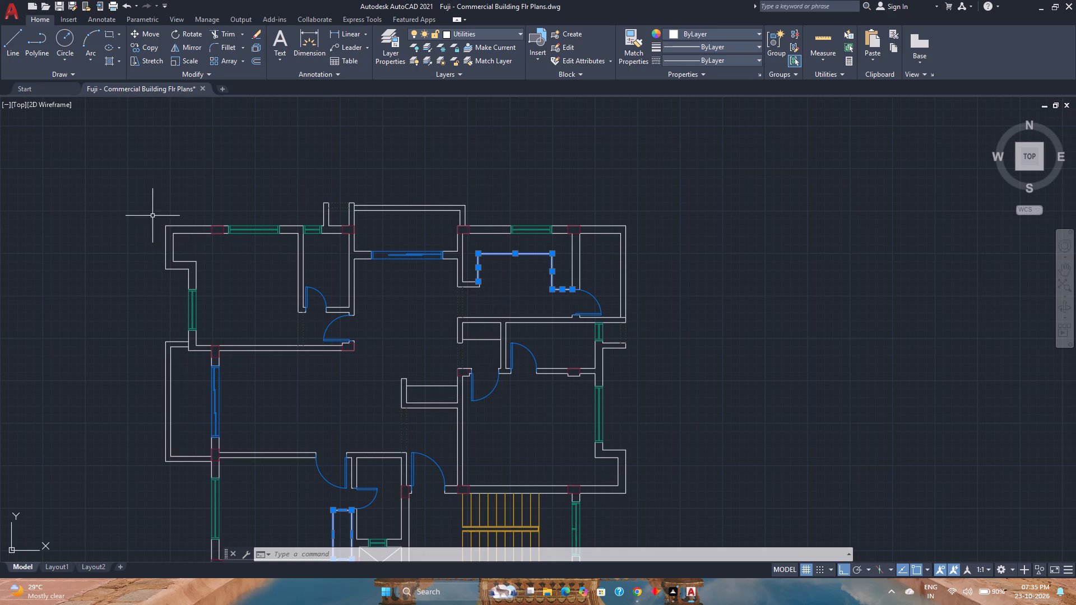
pyautogui.scroll(3, 177, 250)
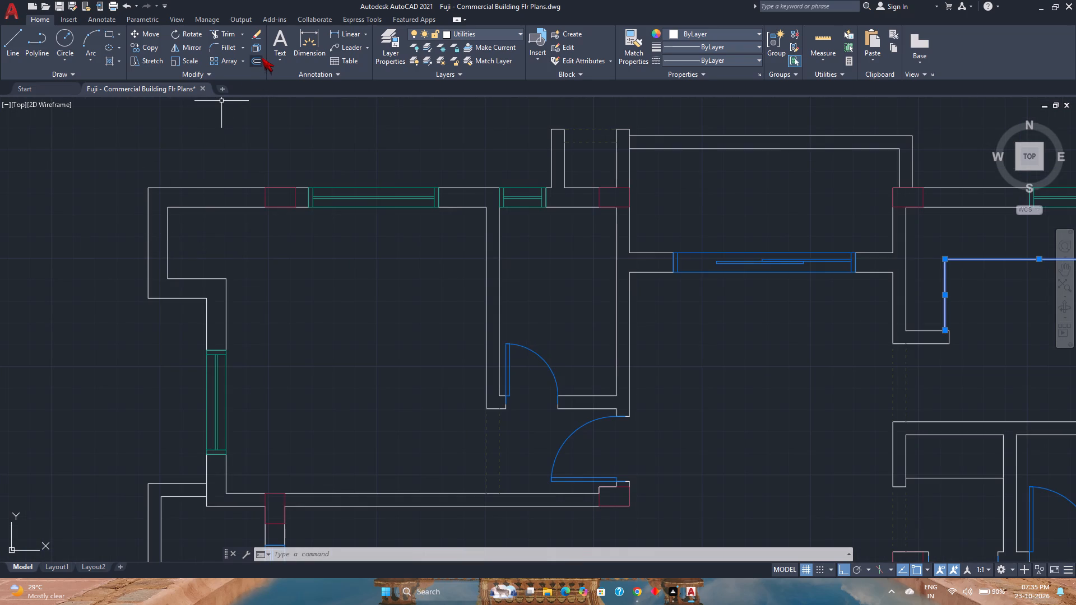
pyautogui.click(260, 58)
pyautogui.press('1')
pyautogui.press("'")
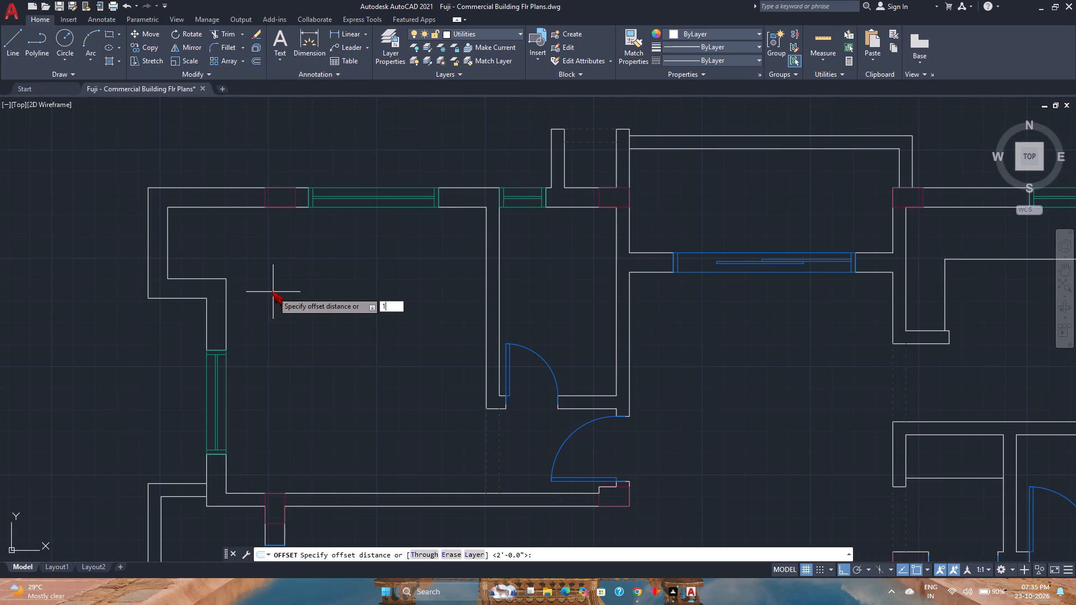
pyautogui.press('8')
pyautogui.hotkey('shift', '"')
pyautogui.press('Return')
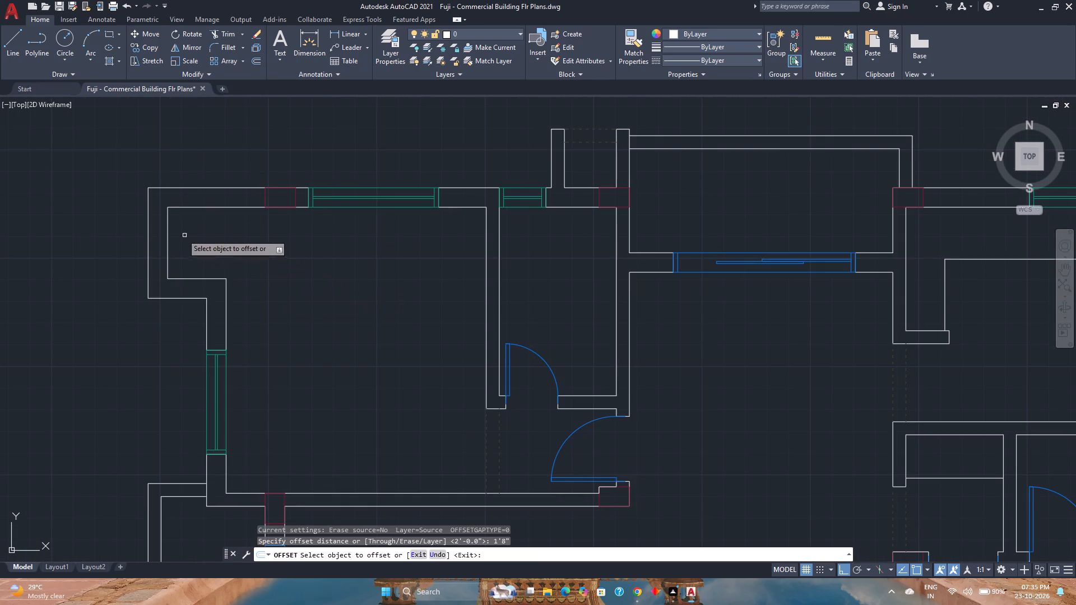
pyautogui.click(169, 241)
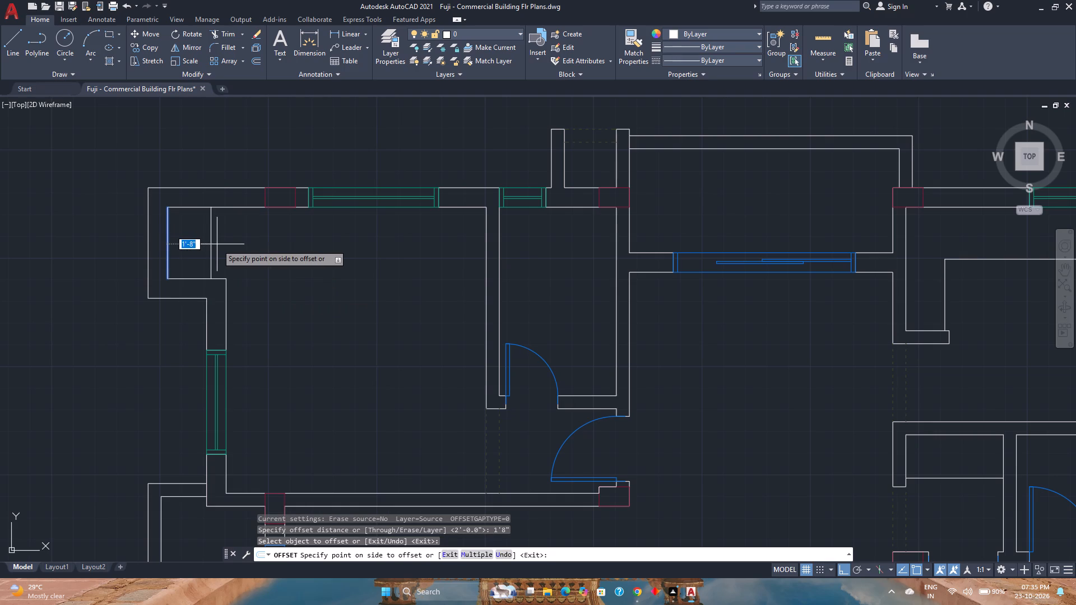
pyautogui.write("1'10")
pyautogui.press('Return')
# Offset the west inner wall line of the south-west corner room's recess eastward, keeping the 1'10" distance.
pyautogui.scroll(-3, 257, 291)
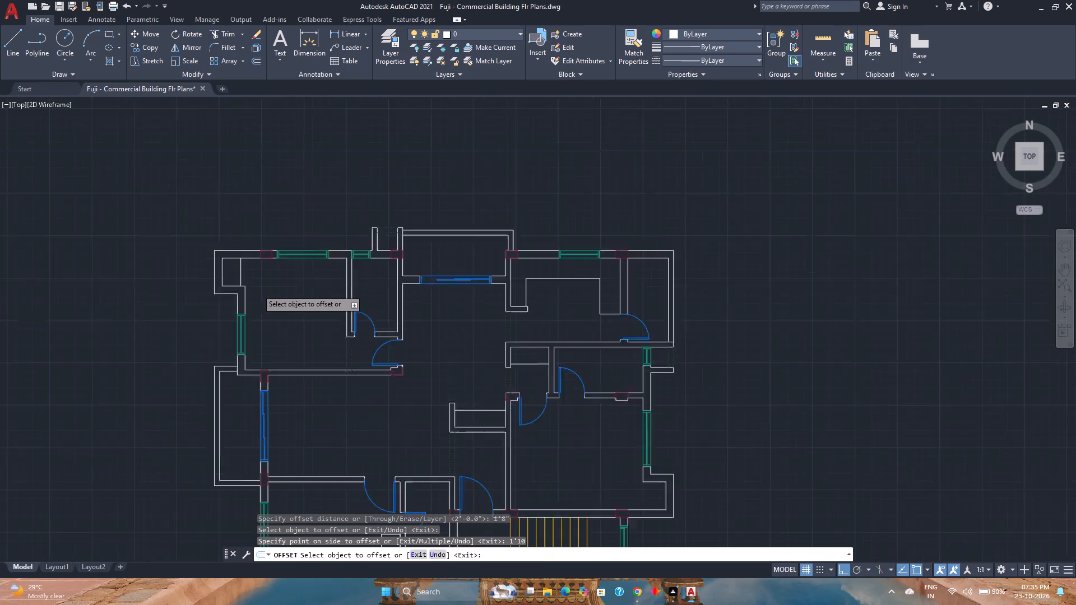
pyautogui.moveTo(284, 417); pyautogui.dragTo(261, 295, button='middle')
pyautogui.scroll(-1, 261, 302)
pyautogui.middleClick(261, 295)
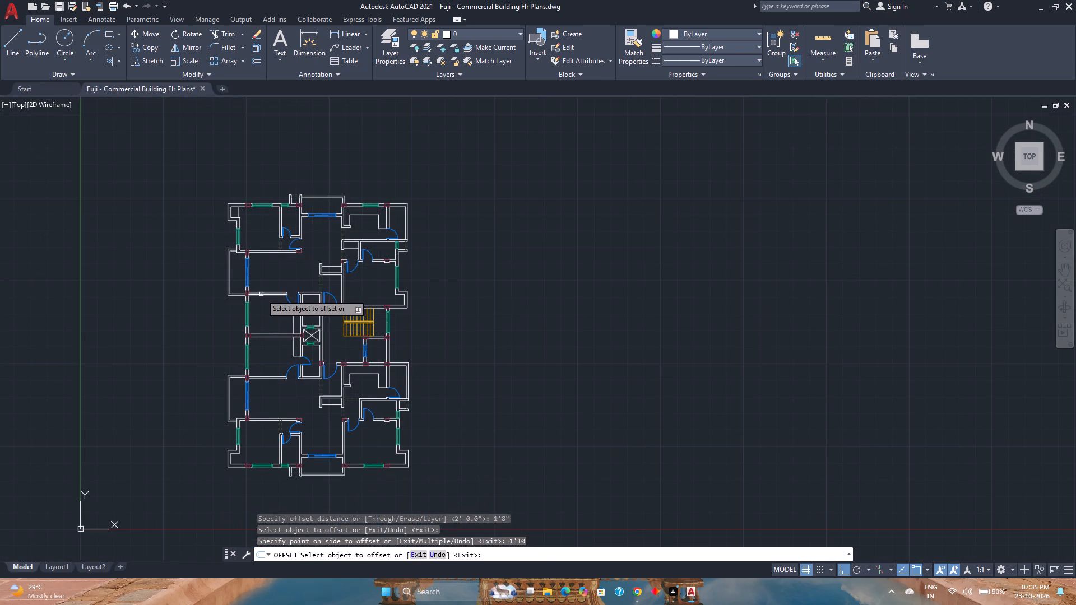
pyautogui.press('Escape')
pyautogui.press('space')
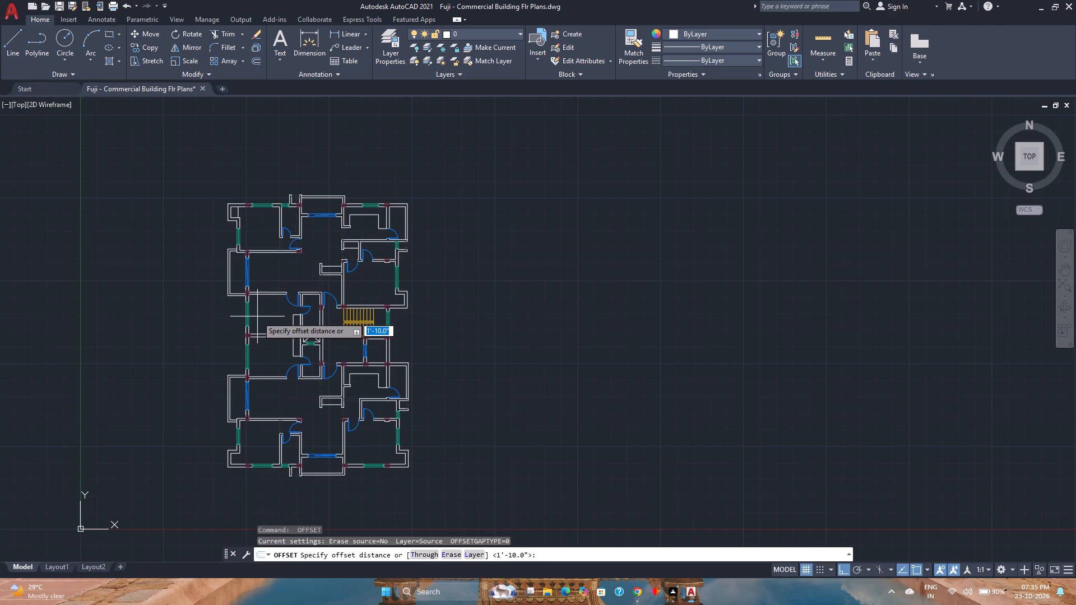
pyautogui.press('Return')
pyautogui.scroll(3, 233, 463)
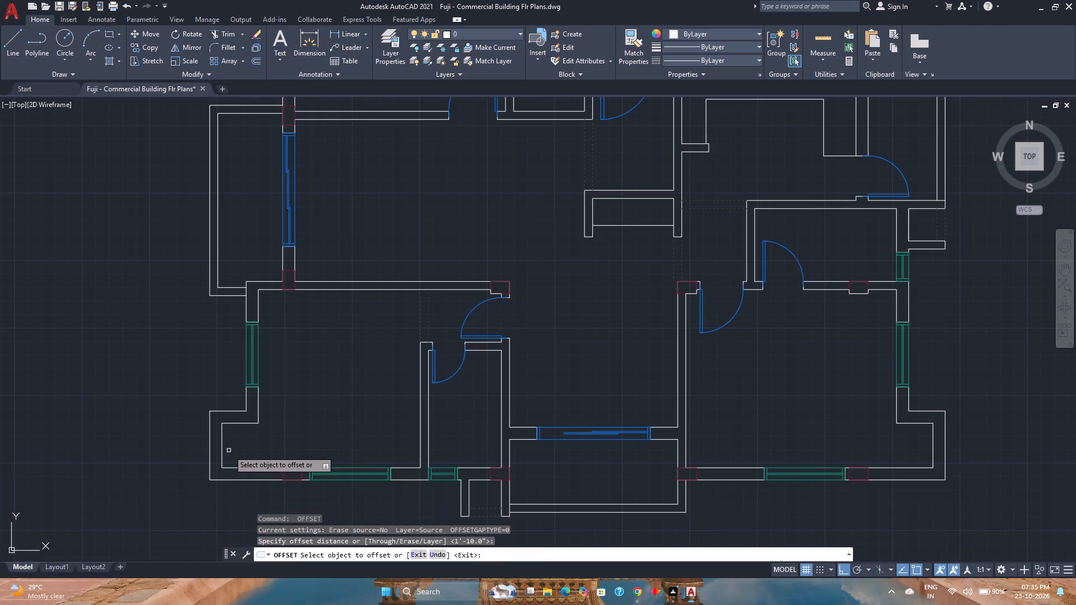
pyautogui.click(222, 448)
pyautogui.click(254, 446)
# Offset the east inner wall line of the south-east corner room's recess 1'10" westward into the room.
pyautogui.scroll(-2, 263, 445)
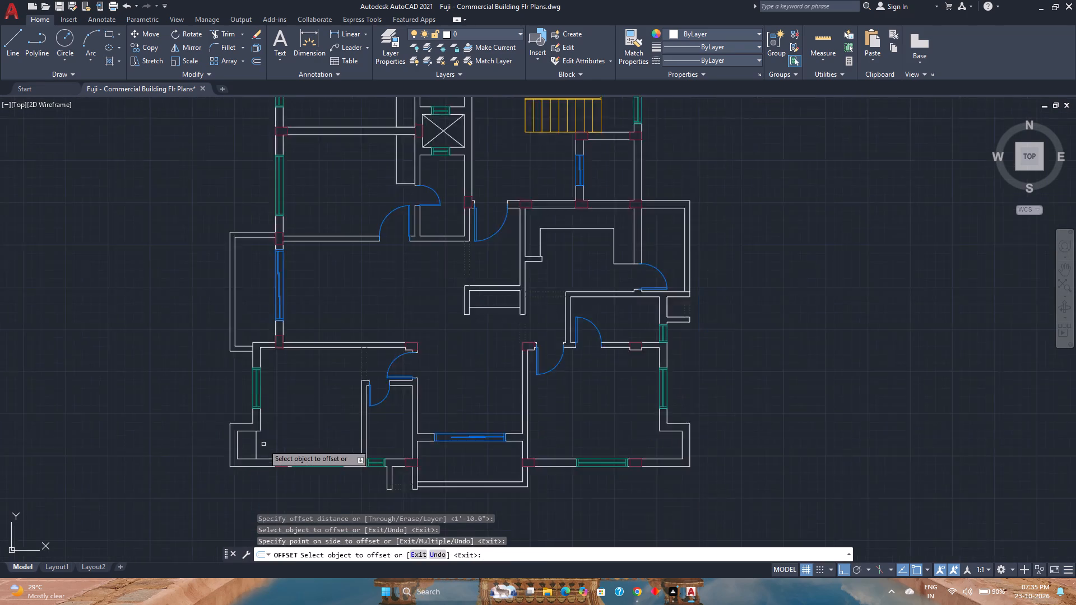
pyautogui.scroll(-1, 263, 444)
pyautogui.scroll(4, 495, 452)
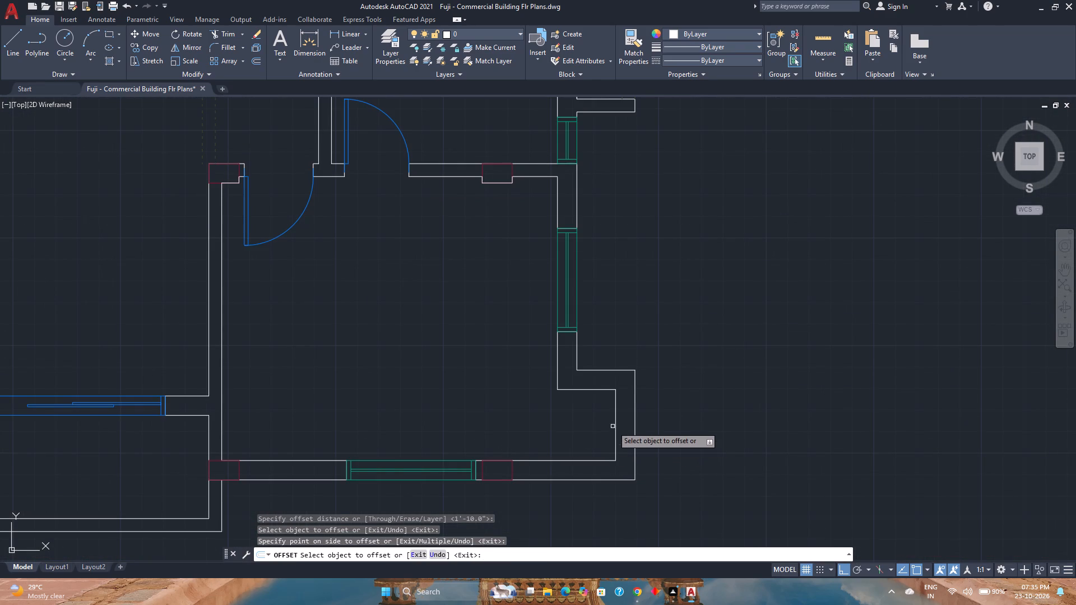
pyautogui.click(615, 424)
pyautogui.click(554, 419)
# Offset the east inner wall line of the recess in the room north of the staircase 1'10" westward.
pyautogui.scroll(-3, 554, 418)
pyautogui.scroll(-1, 568, 355)
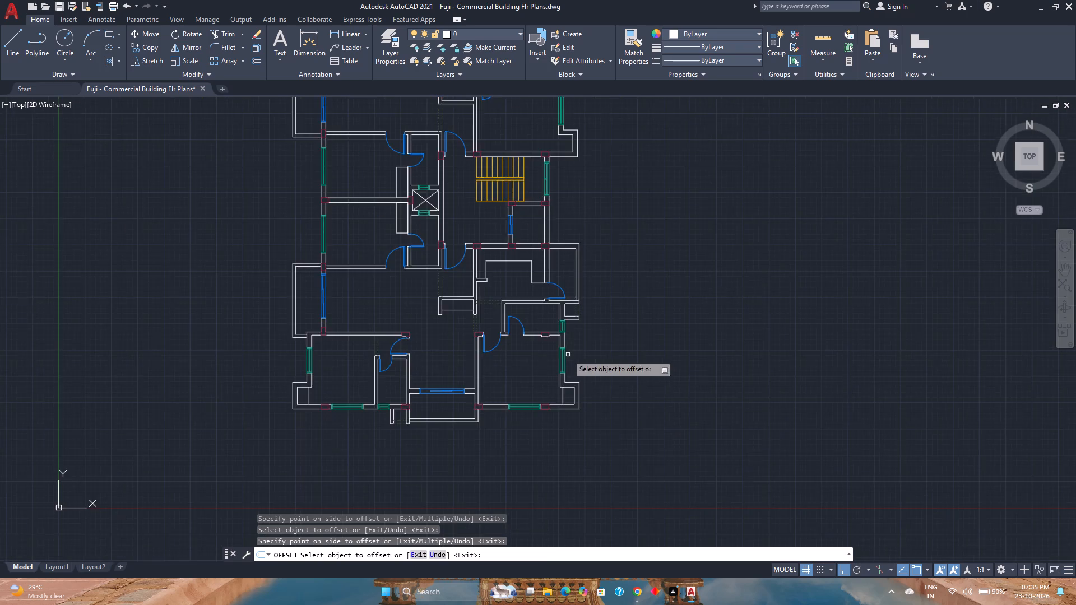
pyautogui.moveTo(568, 355); pyautogui.dragTo(542, 496, button='middle')
pyautogui.moveTo(541, 494); pyautogui.dragTo(539, 487, button='middle')
pyautogui.scroll(2, 532, 288)
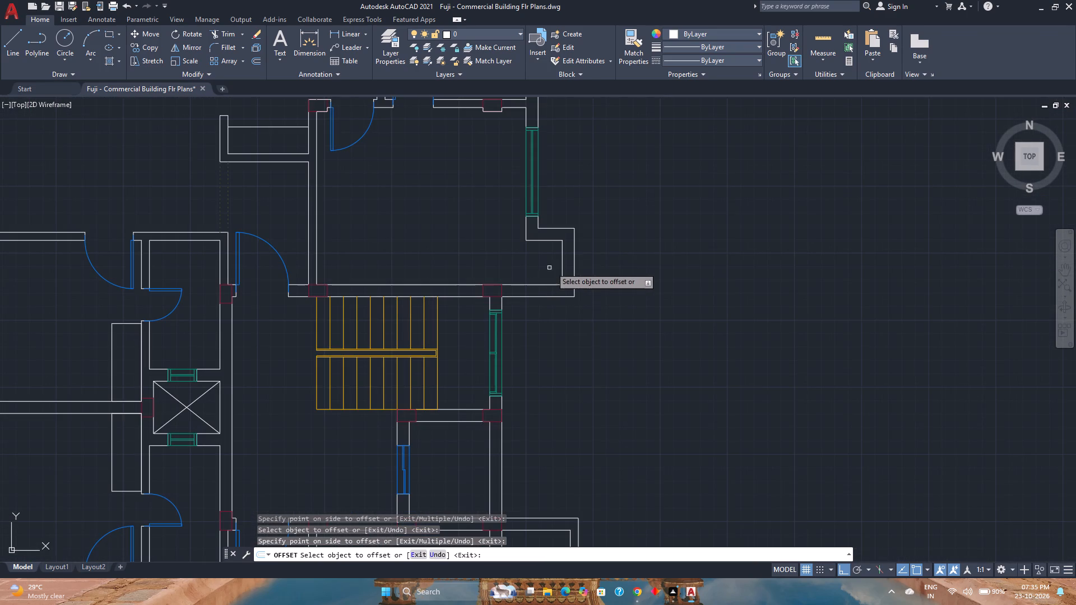
pyautogui.click(560, 262)
pyautogui.click(562, 262)
pyautogui.click(534, 259)
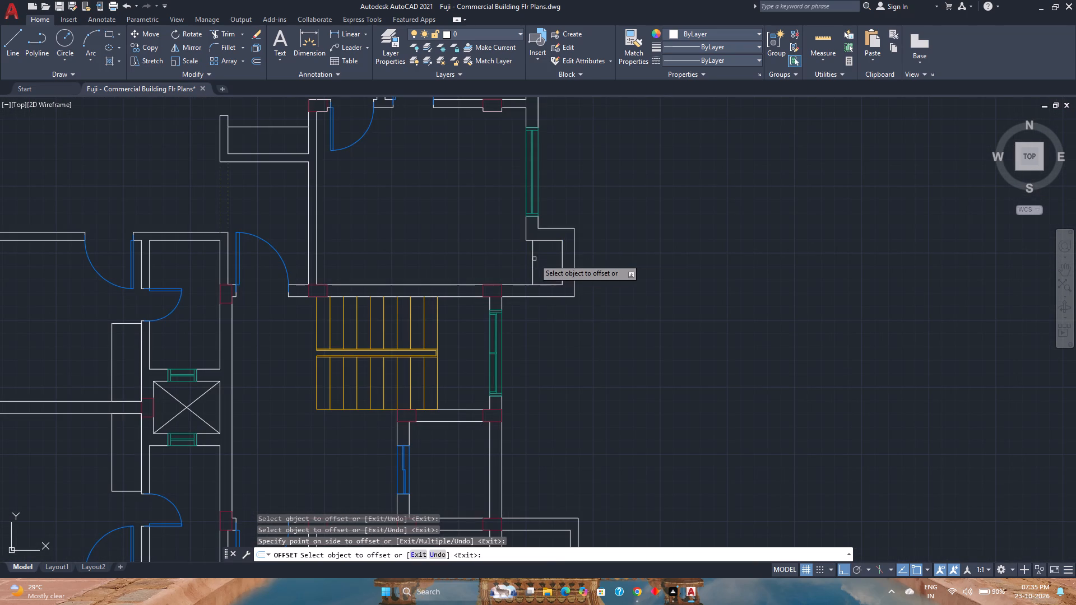
pyautogui.scroll(-4, 534, 259)
pyautogui.moveTo(534, 259); pyautogui.dragTo(518, 355, button='middle')
pyautogui.middleClick(518, 355)
pyautogui.scroll(-1, 518, 355)
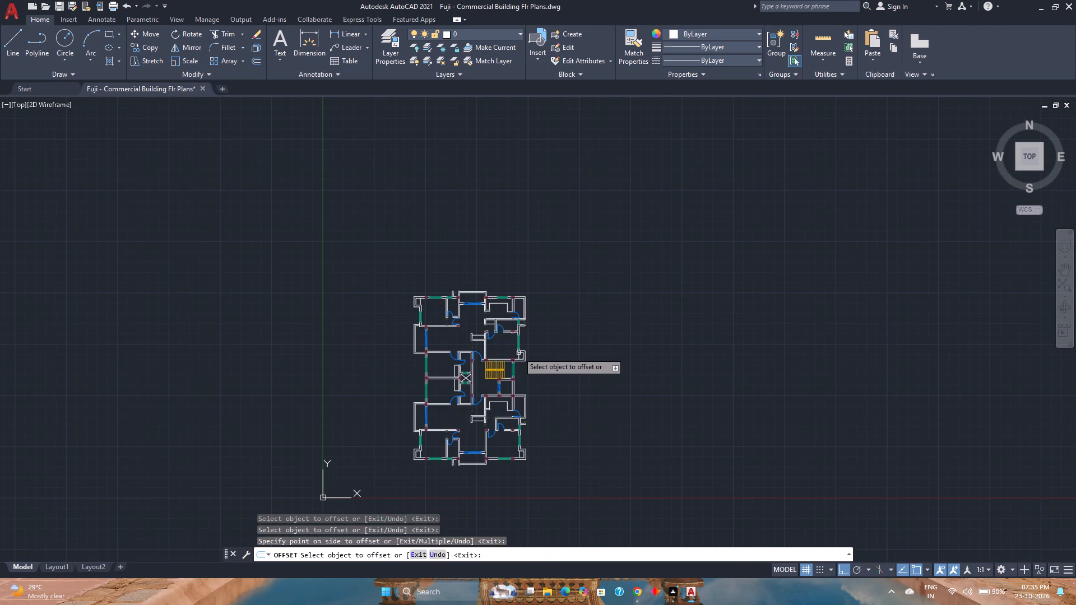
pyautogui.press('Escape')
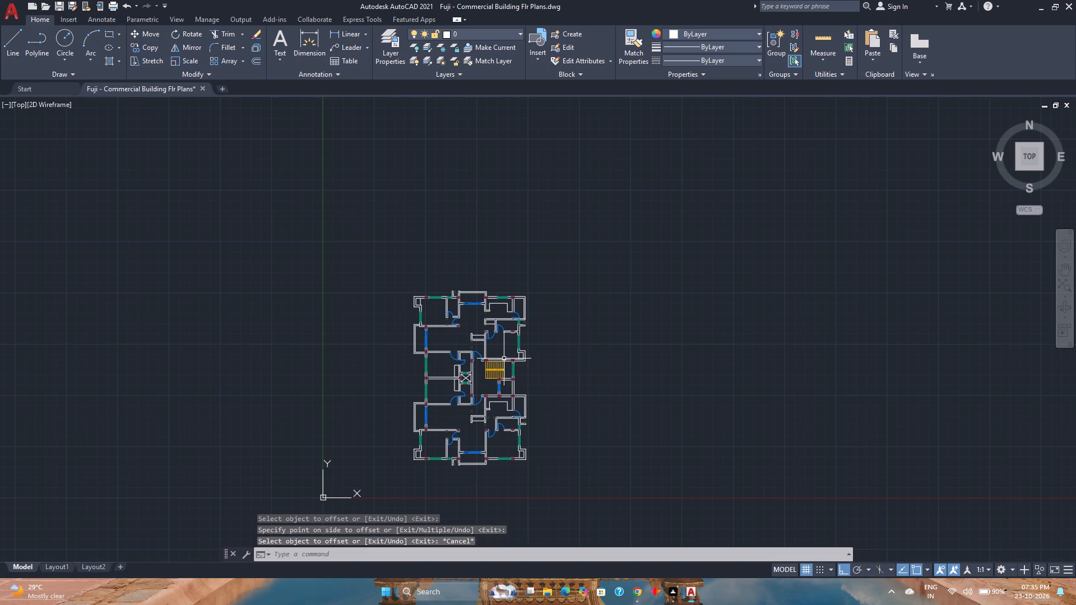
# Save the drawing.
pyautogui.hotkey('ctrl', 's')
# Examine the new line in the south-west room's recess and review the plan around the shaft, staircase and northern unit.
pyautogui.scroll(3, 412, 476)
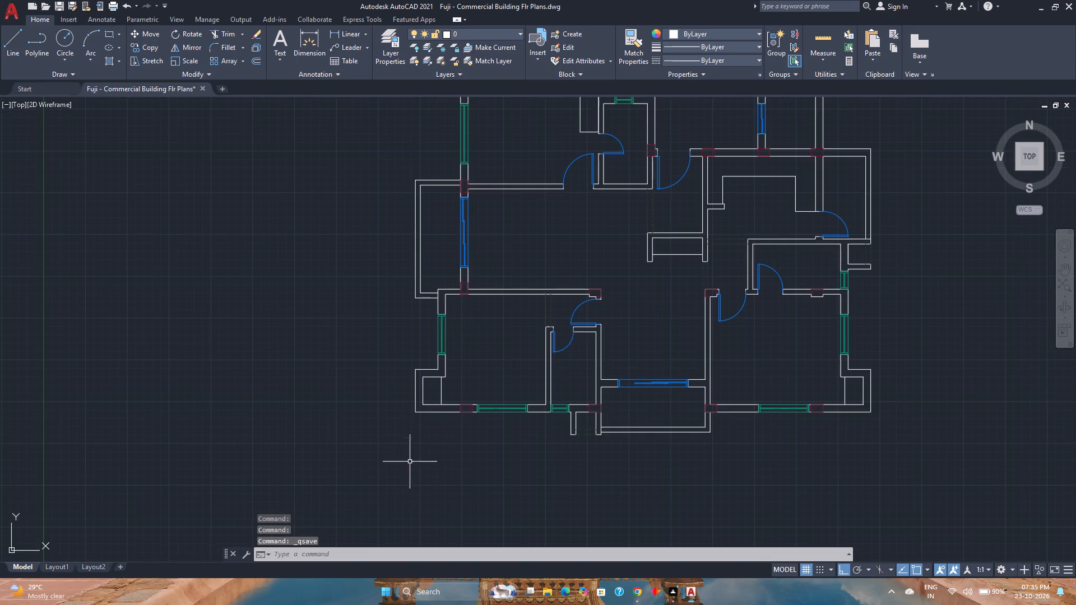
pyautogui.scroll(3, 446, 388)
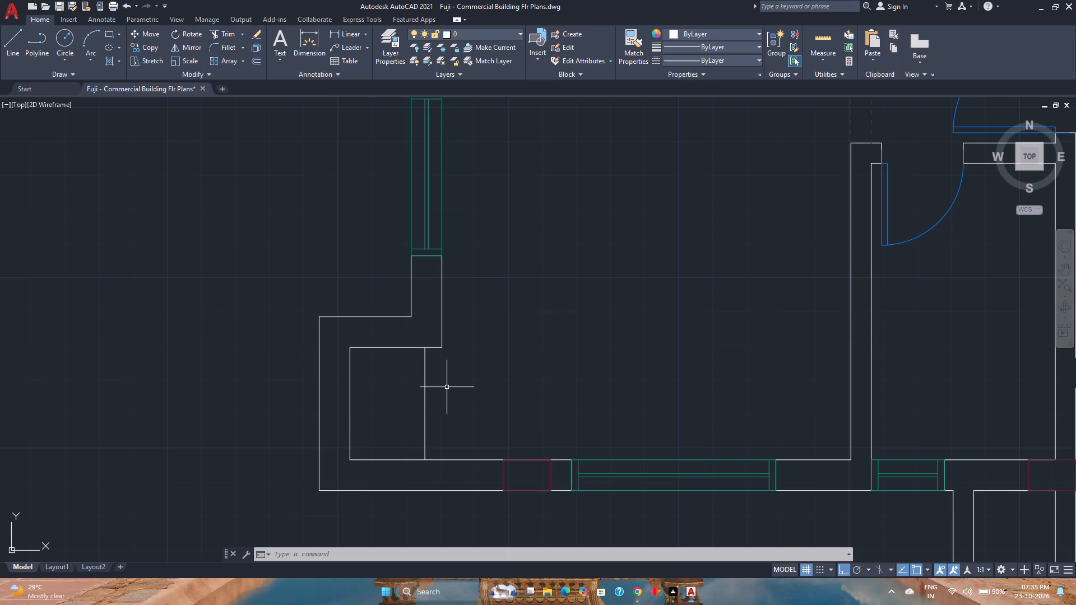
pyautogui.scroll(-4, 440, 375)
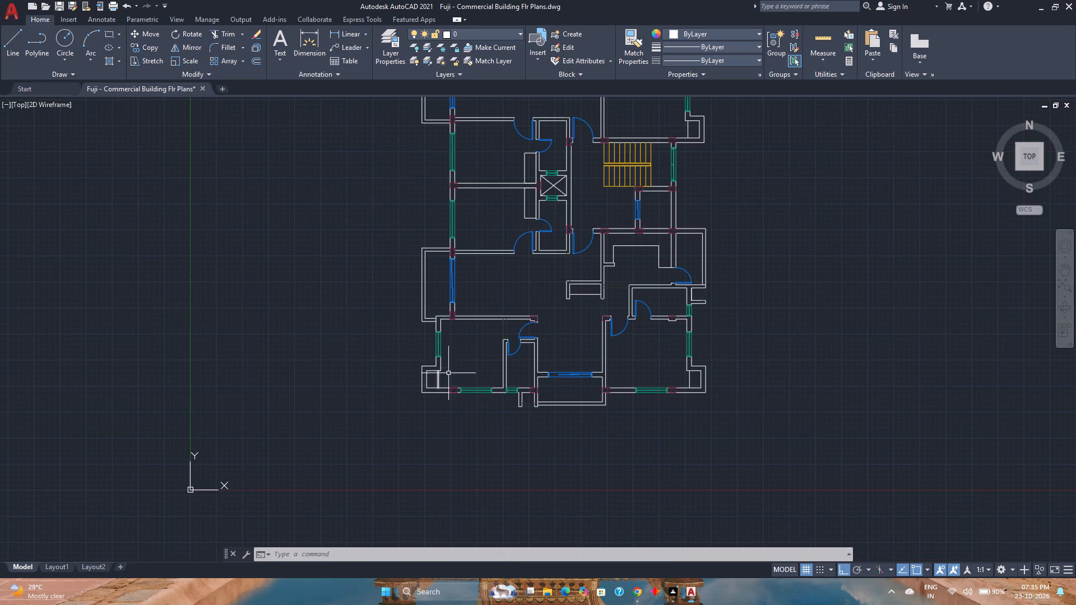
pyautogui.scroll(-1, 463, 365)
pyautogui.moveTo(463, 365); pyautogui.dragTo(345, 423, button='middle')
pyautogui.middleClick(345, 423)
pyautogui.scroll(2, 410, 258)
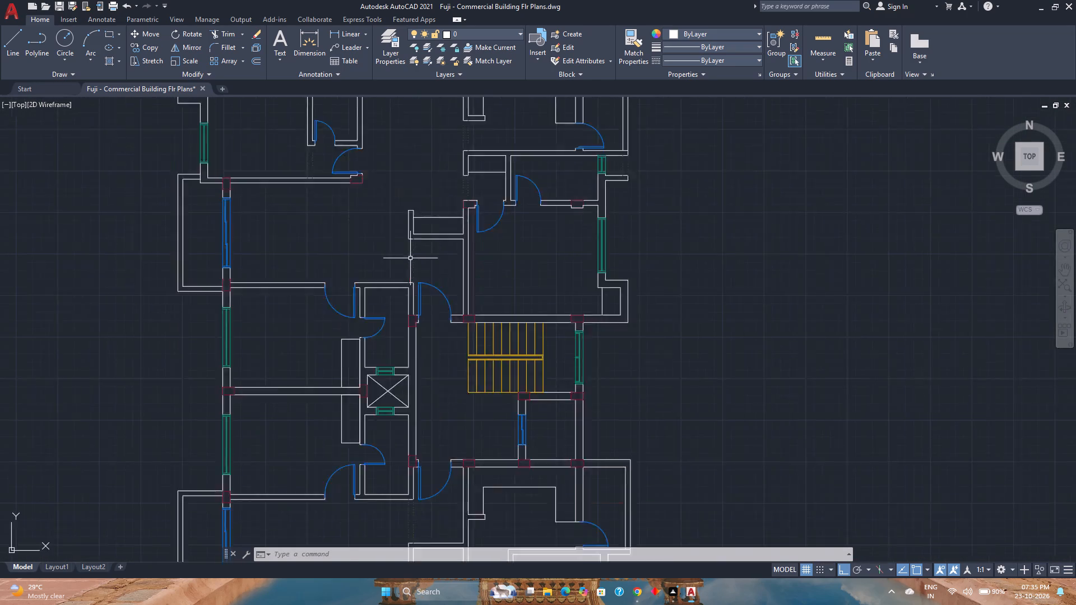
pyautogui.scroll(2, 410, 258)
pyautogui.moveTo(411, 258); pyautogui.dragTo(420, 285, button='middle')
pyautogui.middleClick(420, 285)
pyautogui.scroll(-2, 423, 285)
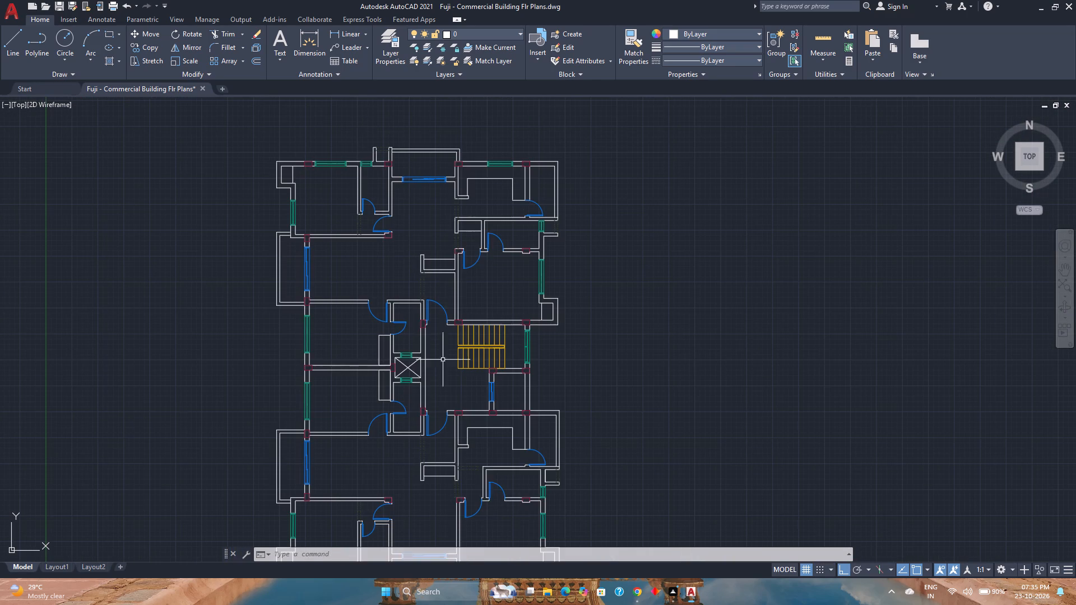
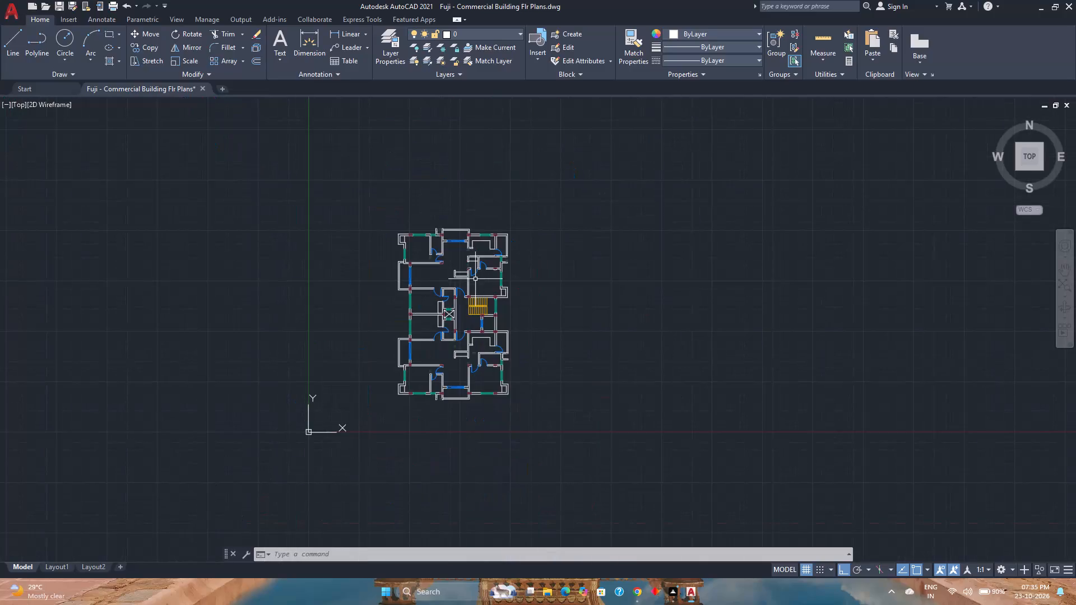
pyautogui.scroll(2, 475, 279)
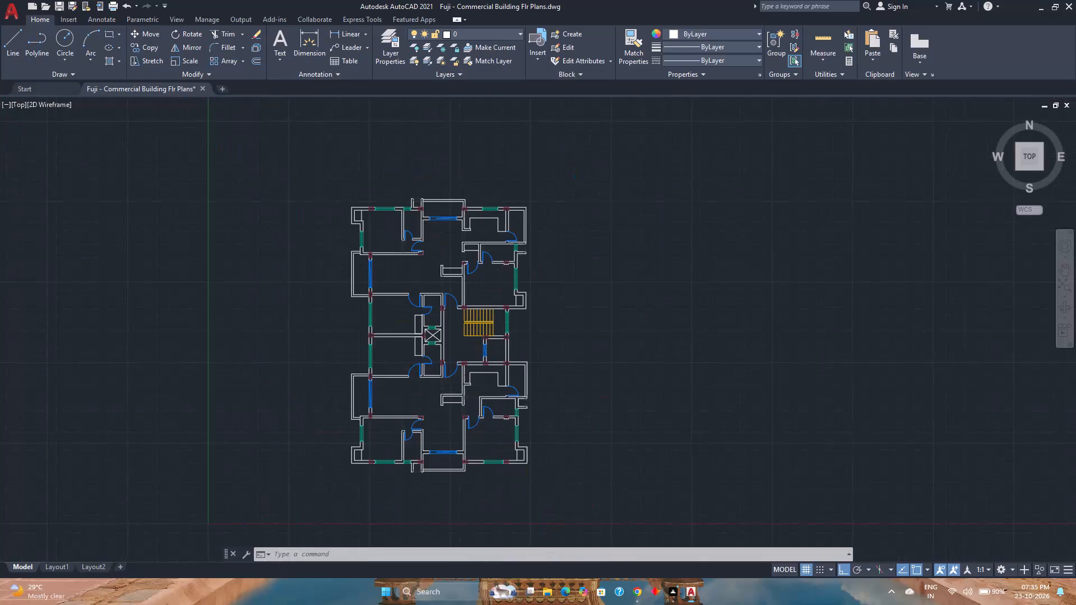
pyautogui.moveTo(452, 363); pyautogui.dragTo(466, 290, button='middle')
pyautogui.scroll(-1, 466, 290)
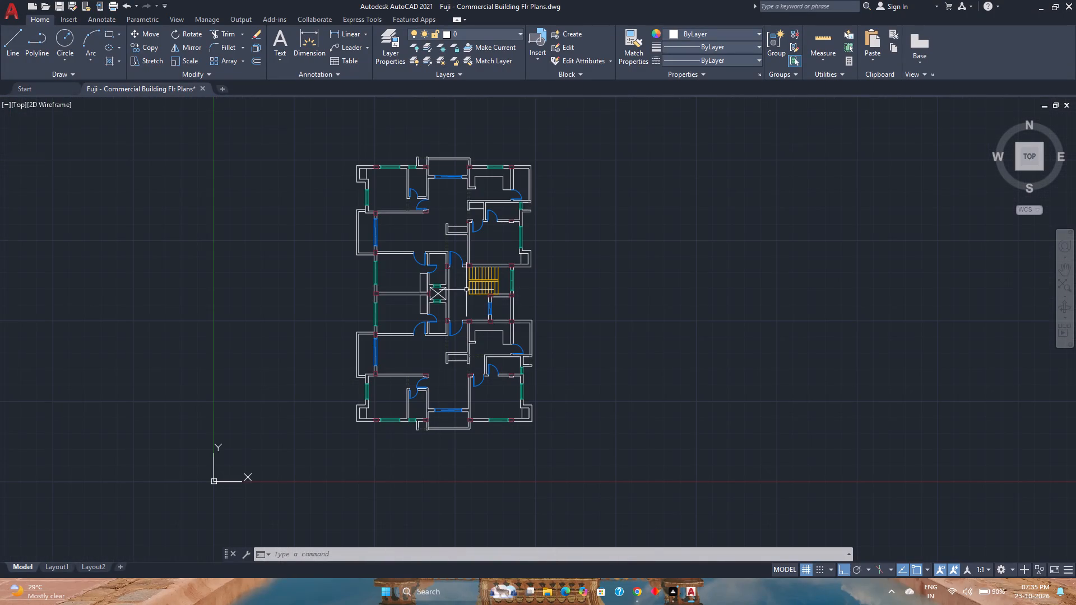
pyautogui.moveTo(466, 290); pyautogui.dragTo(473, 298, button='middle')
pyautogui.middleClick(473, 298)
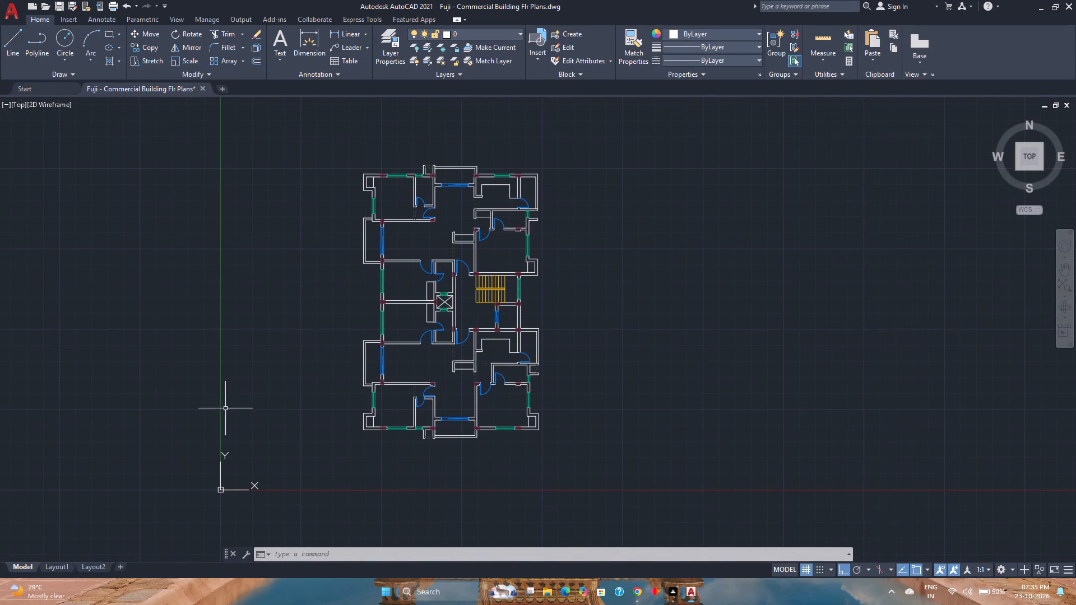
# Open Layout1 and erase its existing viewport from the sheet.
pyautogui.click(62, 567)
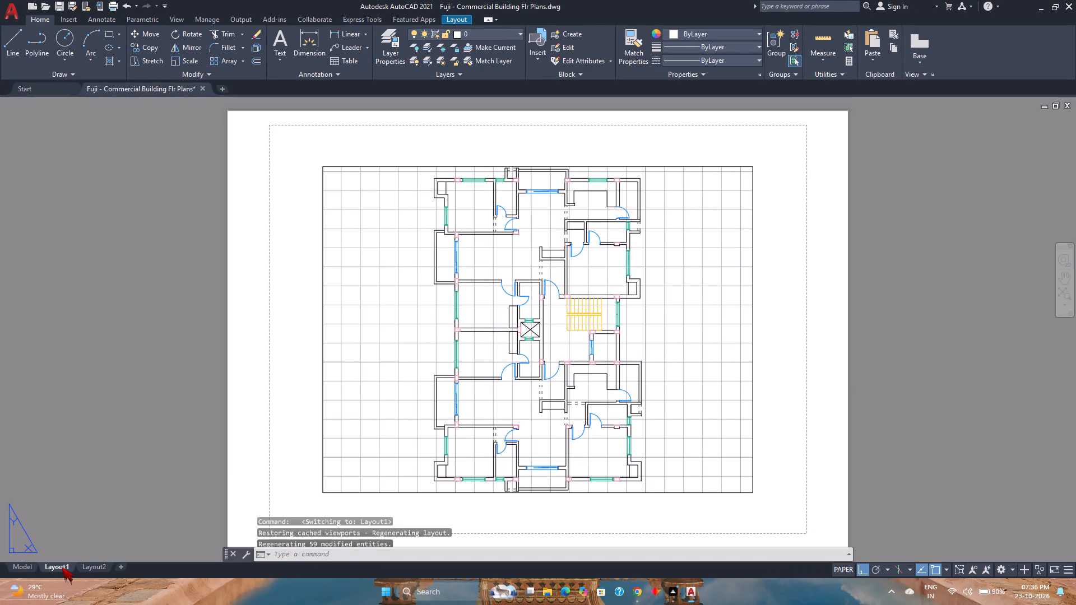
pyautogui.click(323, 444)
pyautogui.press('Delete')
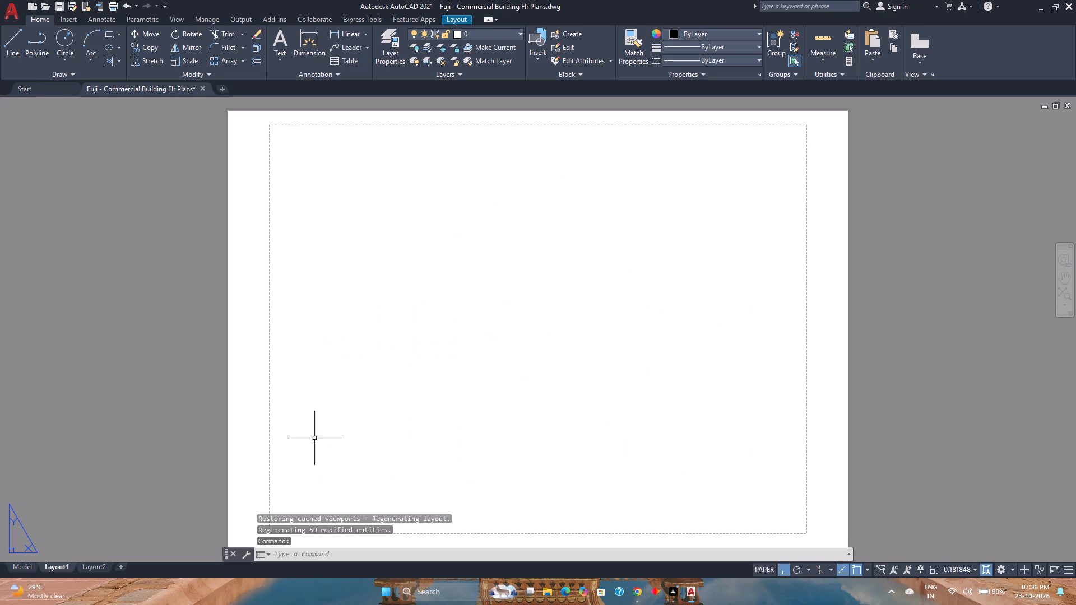
# Create a new page setup named A4 for Layout1.
pyautogui.scroll(-3, 310, 435)
pyautogui.scroll(2, 310, 435)
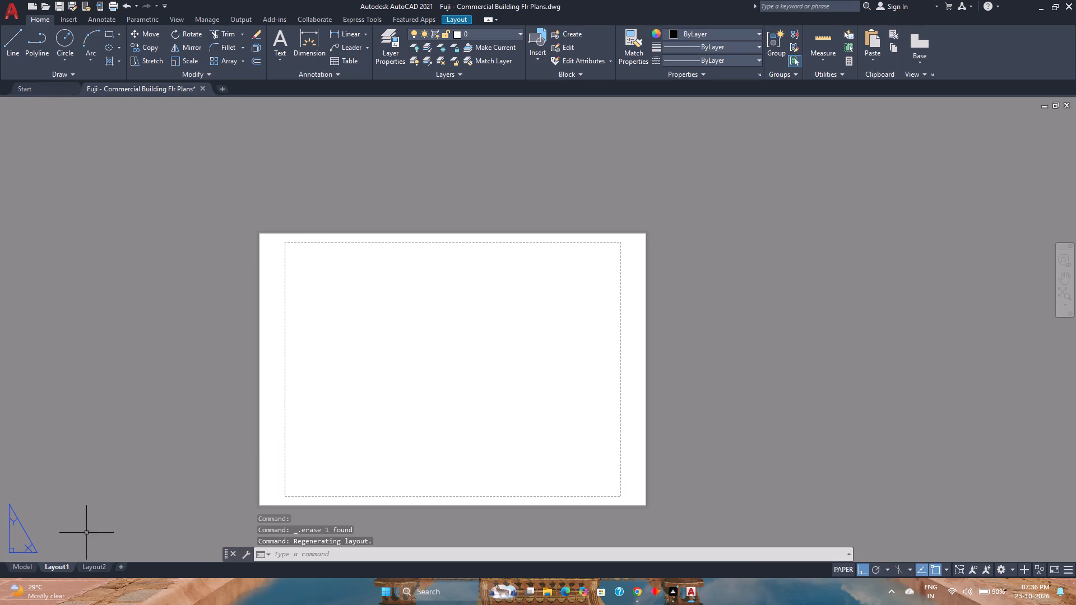
pyautogui.rightClick(58, 567)
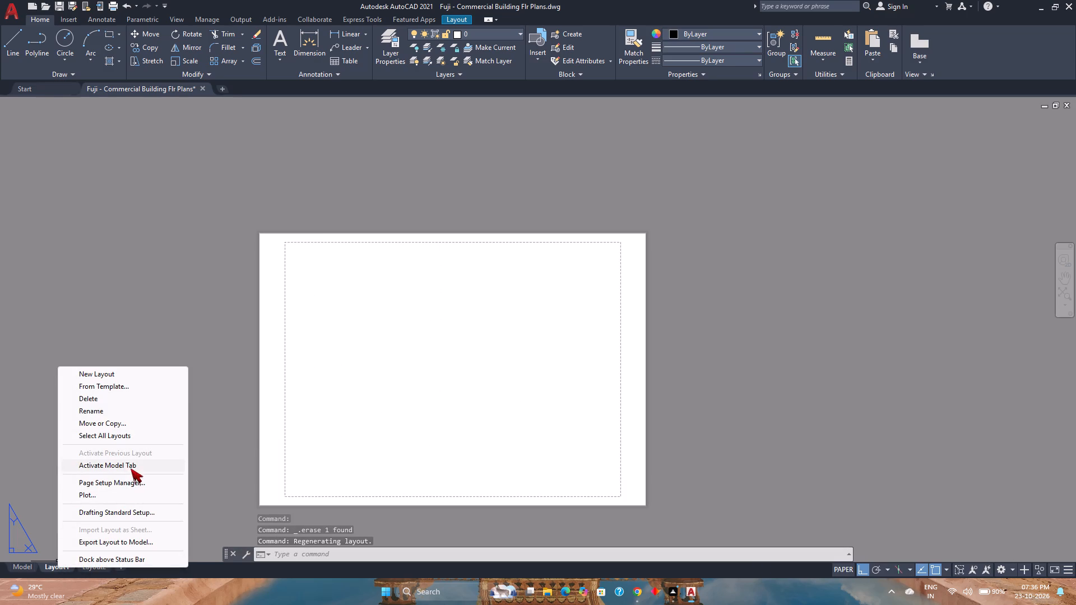
pyautogui.click(117, 482)
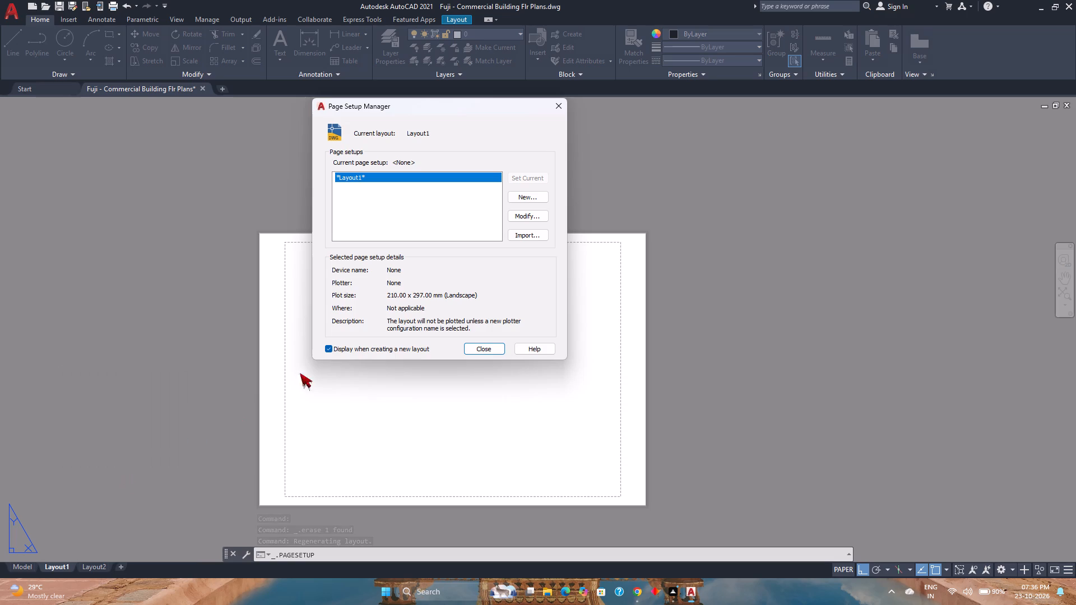
pyautogui.click(528, 197)
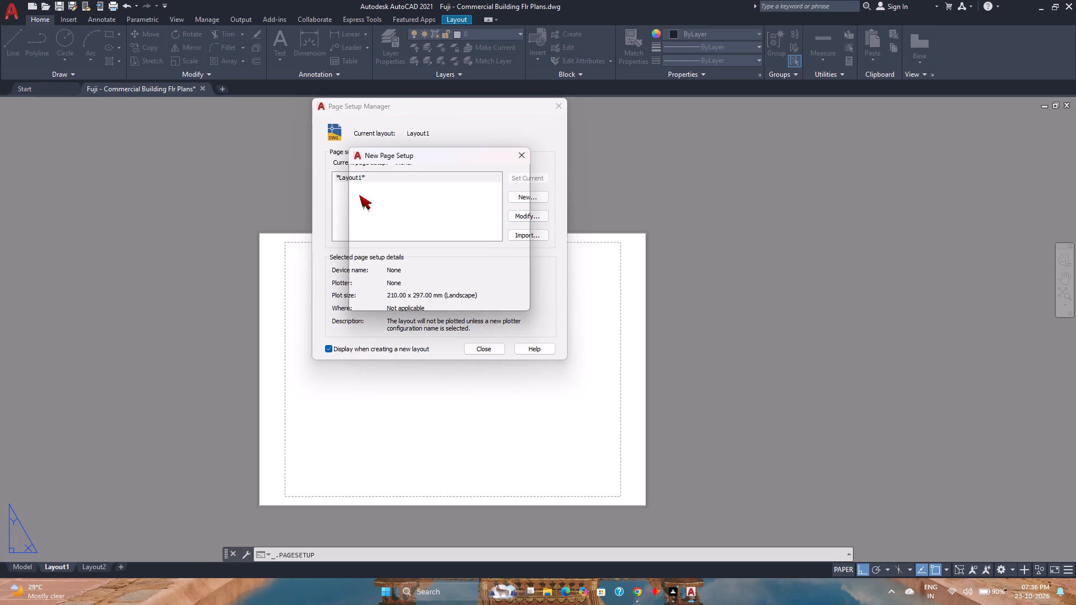
pyautogui.write('A4')
pyautogui.press('Return')
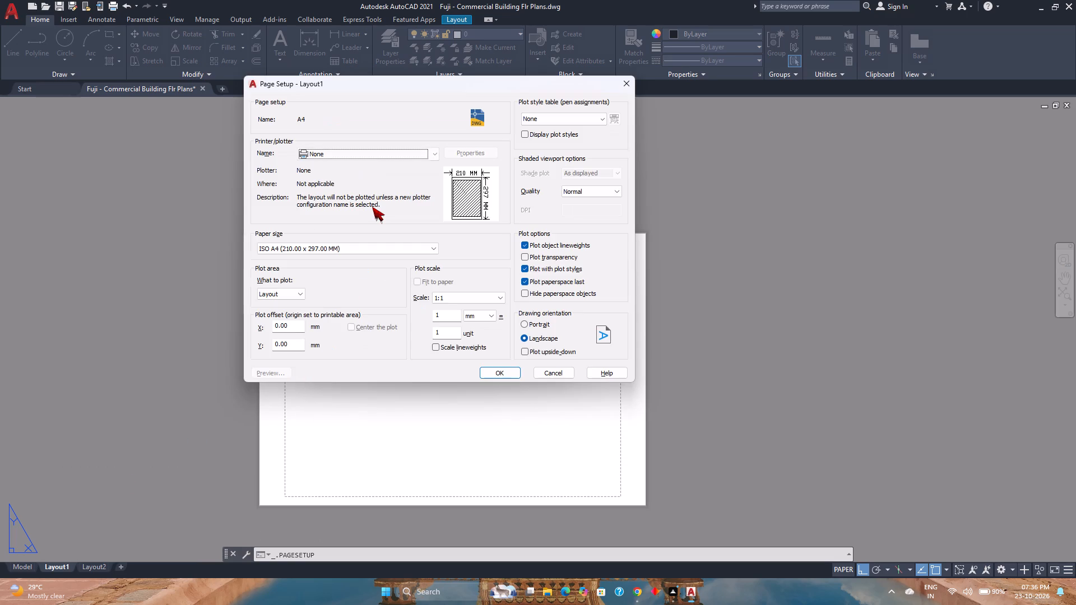
# Set the A4 page setup's plotter to DWG To PDF.pc3 and its paper size to ISO full bleed A4 (210.00 x 297.00 MM).
pyautogui.click(360, 244)
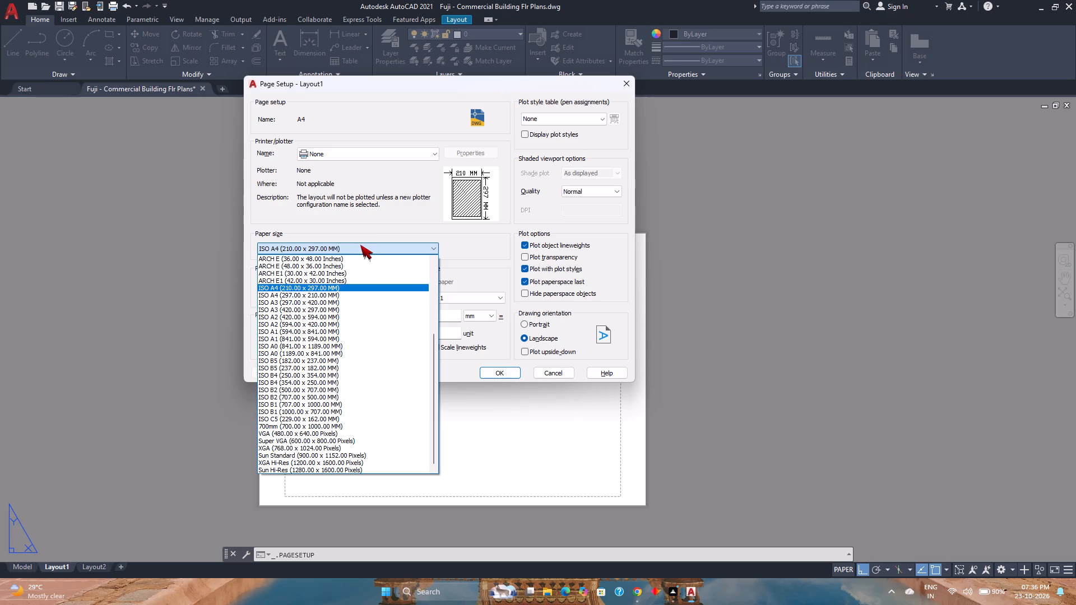
pyautogui.scroll(12, 314, 284)
pyautogui.scroll(-1, 314, 284)
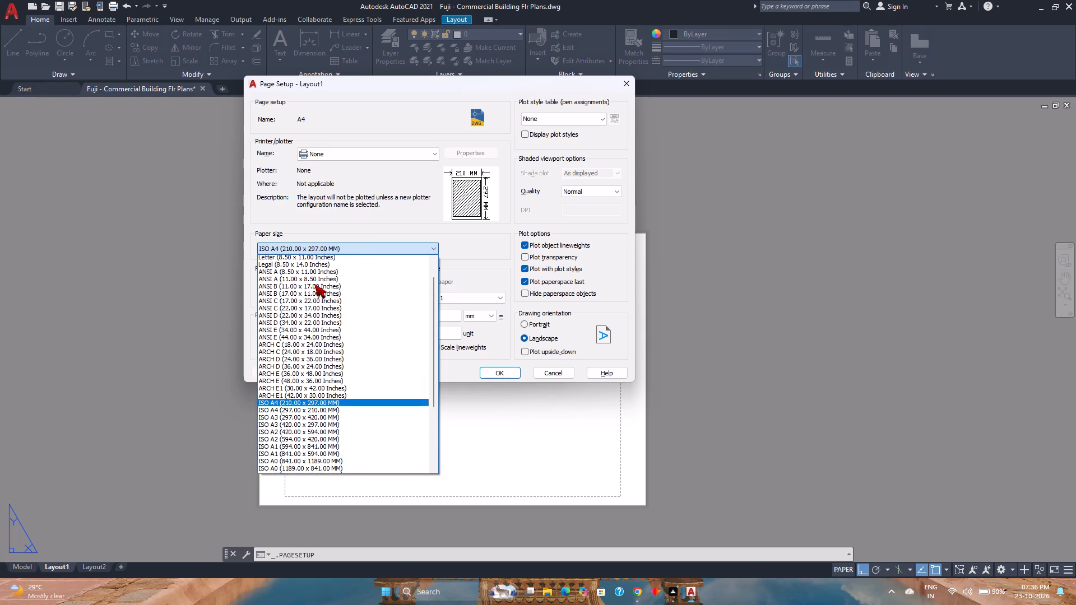
pyautogui.scroll(-4, 314, 284)
pyautogui.scroll(4, 312, 289)
pyautogui.doubleClick(391, 157)
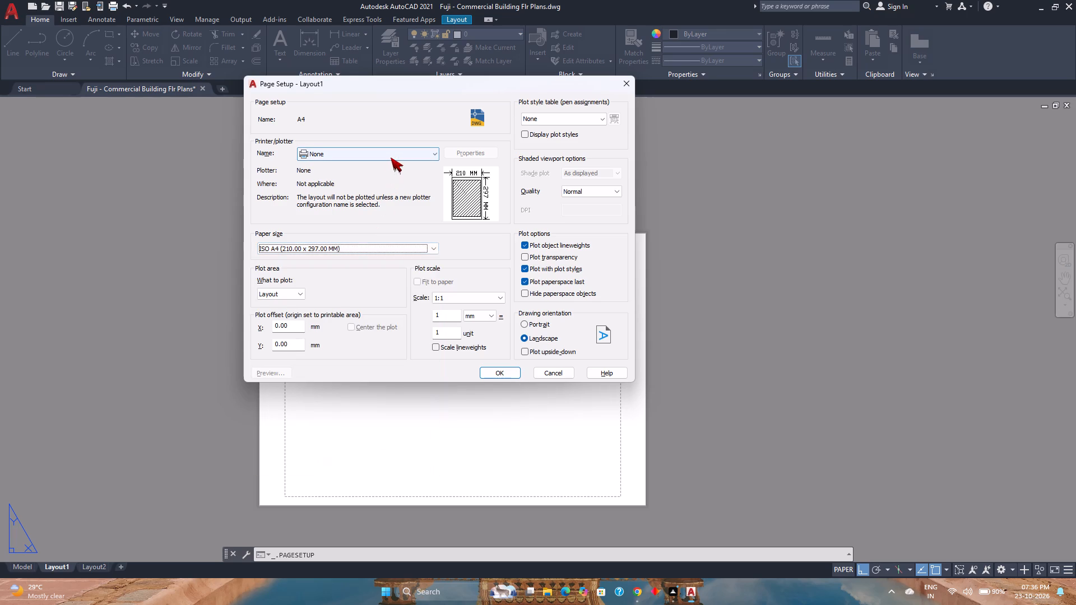
pyautogui.click(351, 279)
pyautogui.click(335, 248)
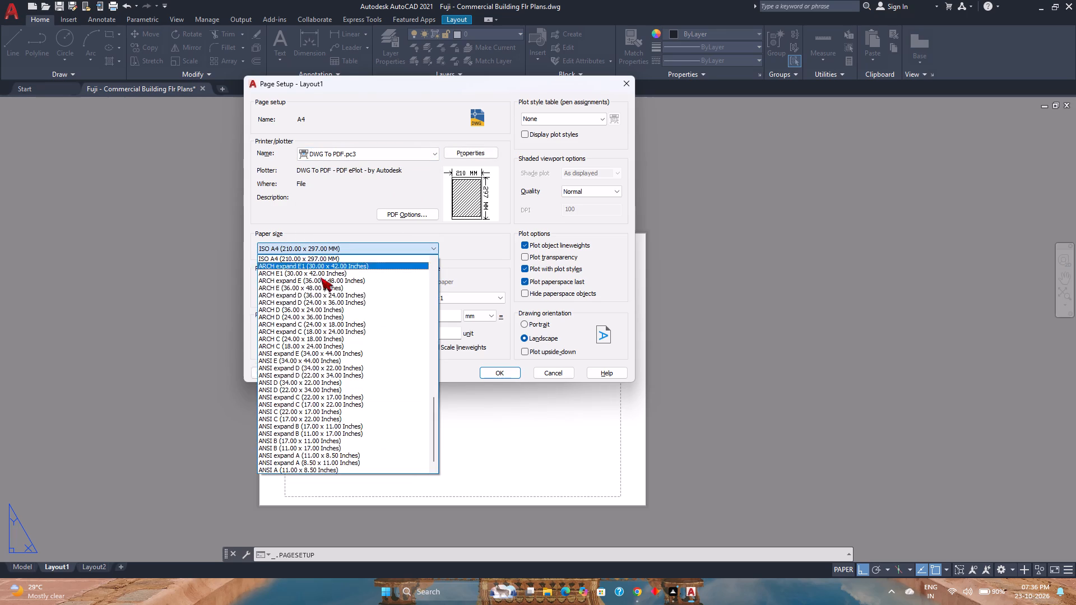
pyautogui.scroll(12, 316, 296)
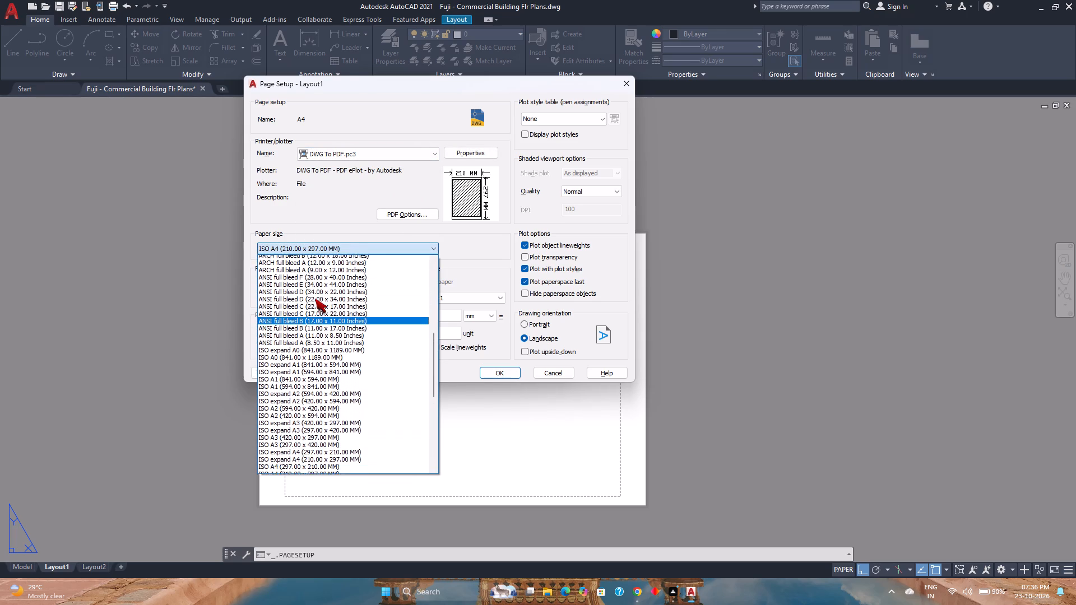
pyautogui.scroll(3, 312, 332)
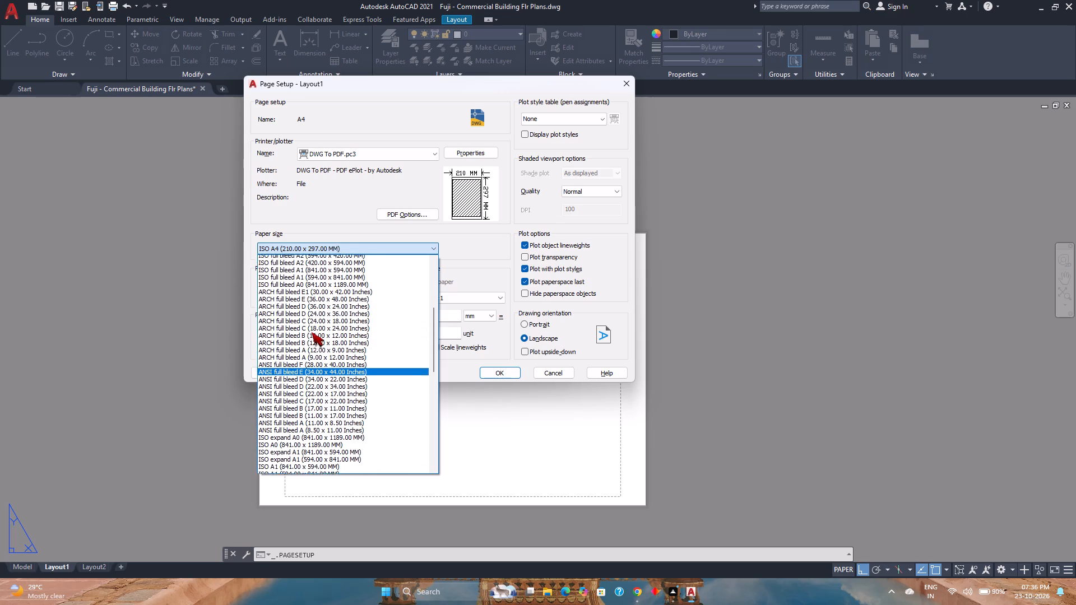
pyautogui.click(322, 258)
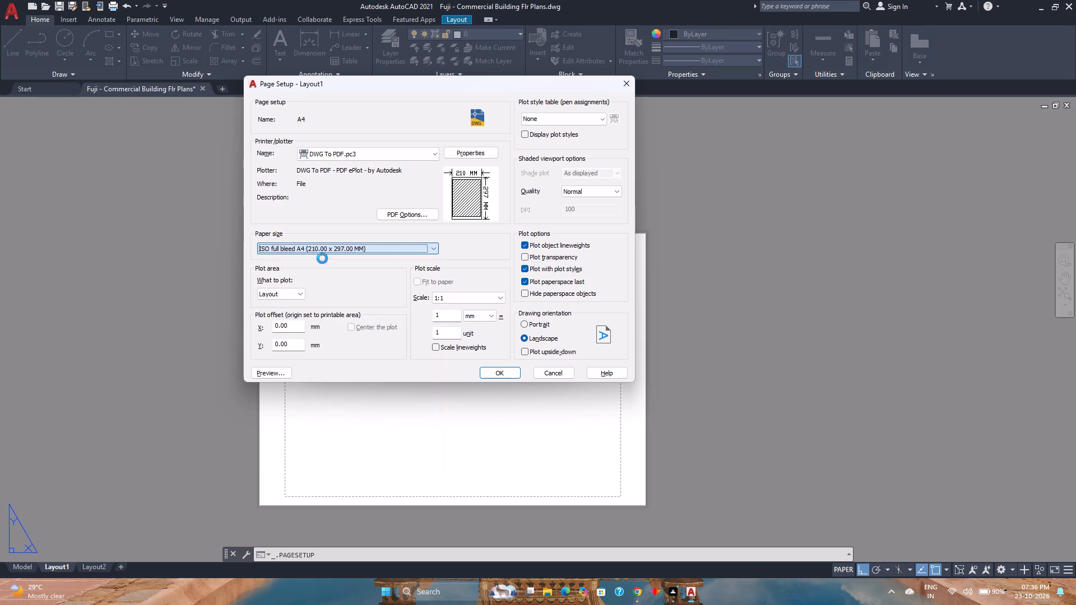
# Configure the A4 page setup with plot styles displayed, Maximum shaded viewport quality, object lineweights off and Portrait orientation.
pyautogui.click(526, 134)
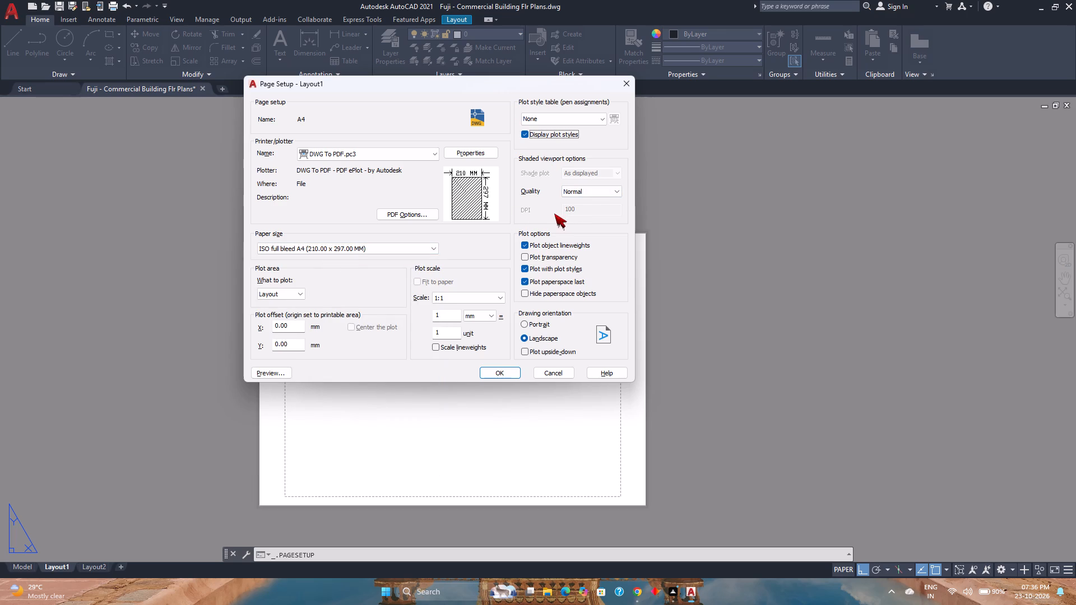
pyautogui.click(587, 193)
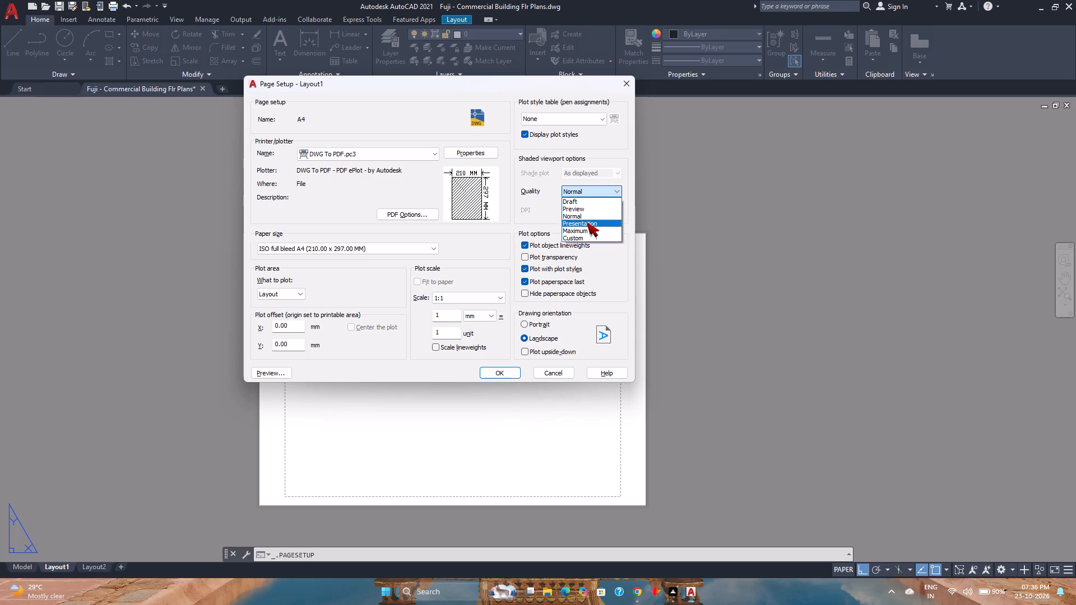
pyautogui.click(587, 230)
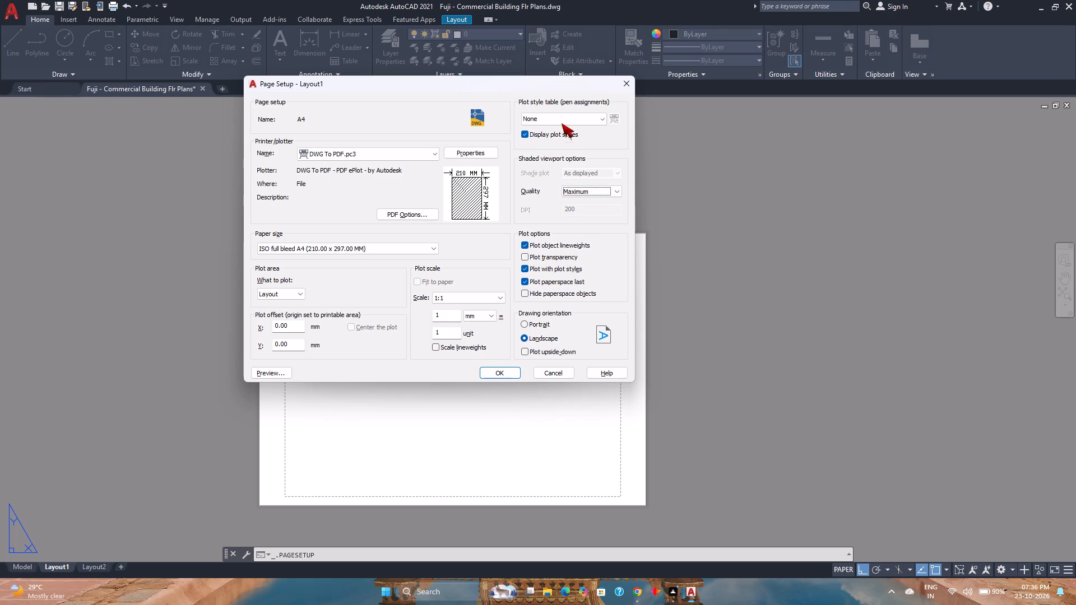
pyautogui.click(541, 132)
pyautogui.click(588, 193)
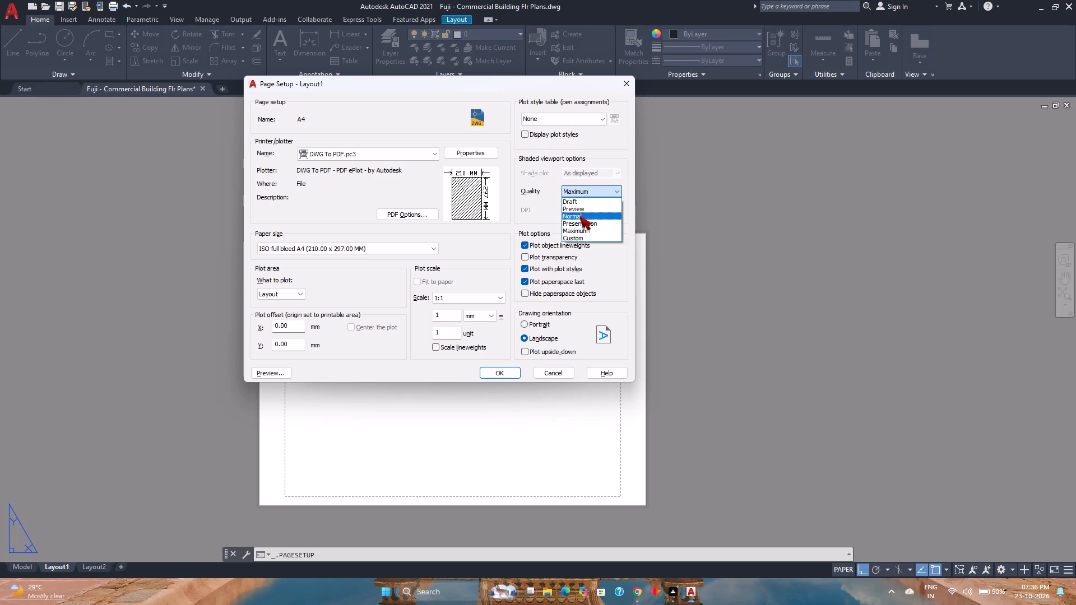
pyautogui.click(579, 222)
pyautogui.click(588, 192)
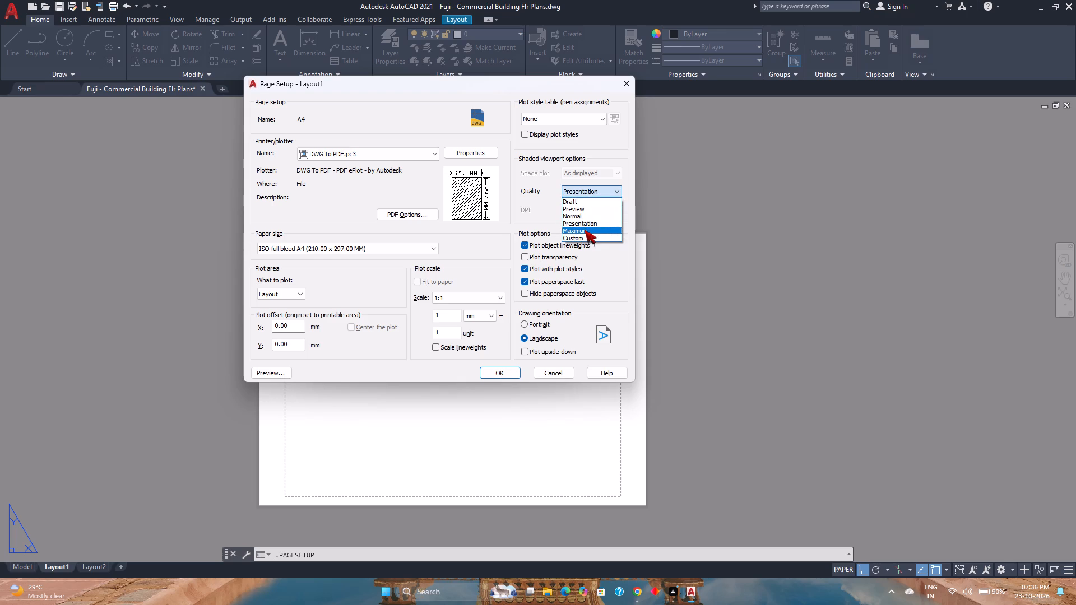
pyautogui.click(585, 231)
pyautogui.click(540, 246)
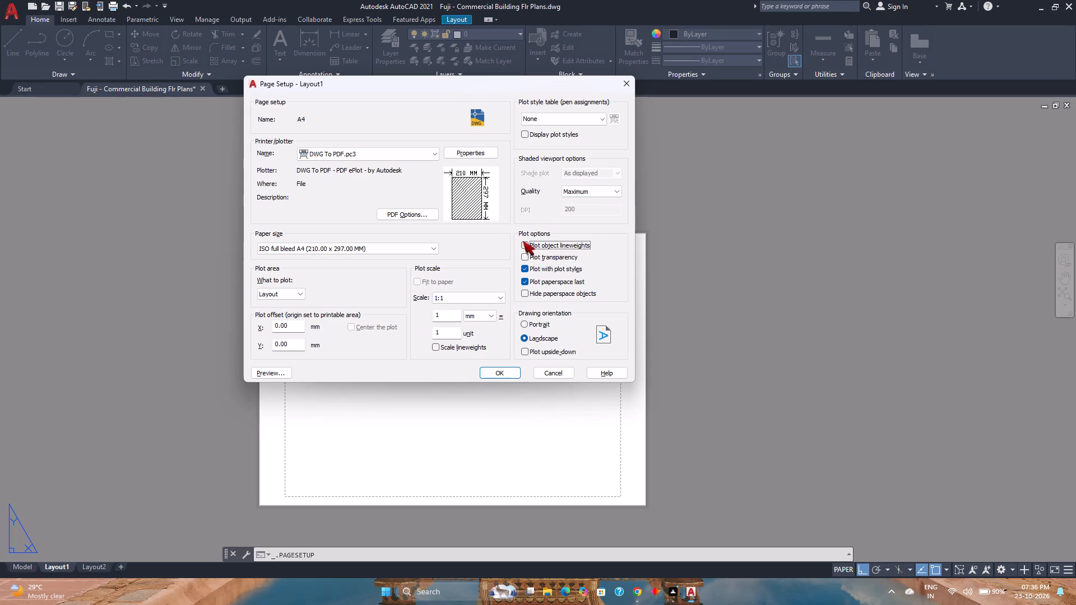
pyautogui.doubleClick(563, 122)
pyautogui.click(543, 131)
pyautogui.click(534, 323)
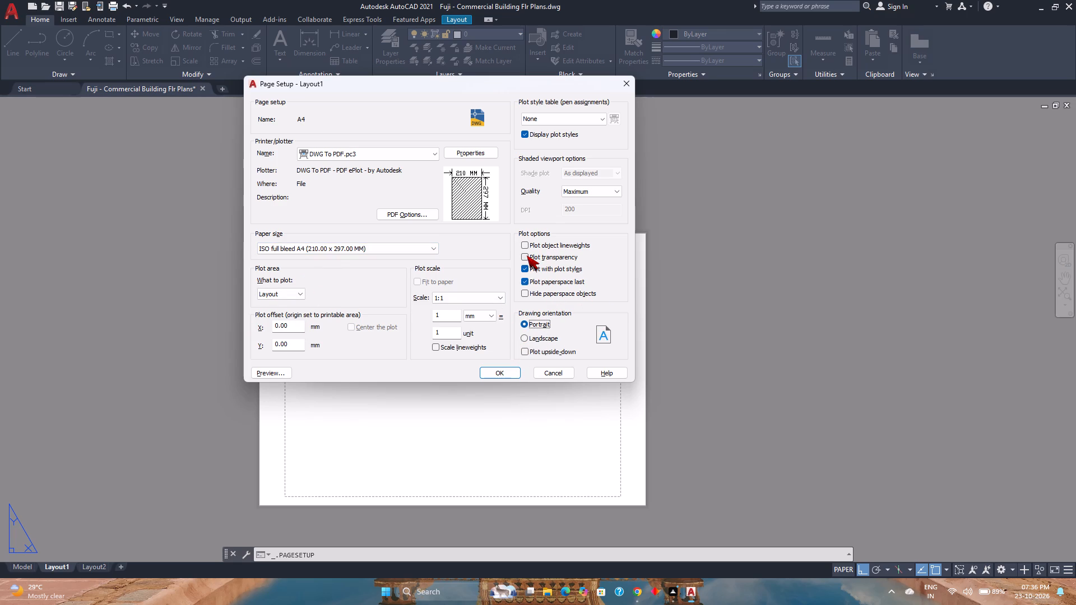
pyautogui.click(513, 370)
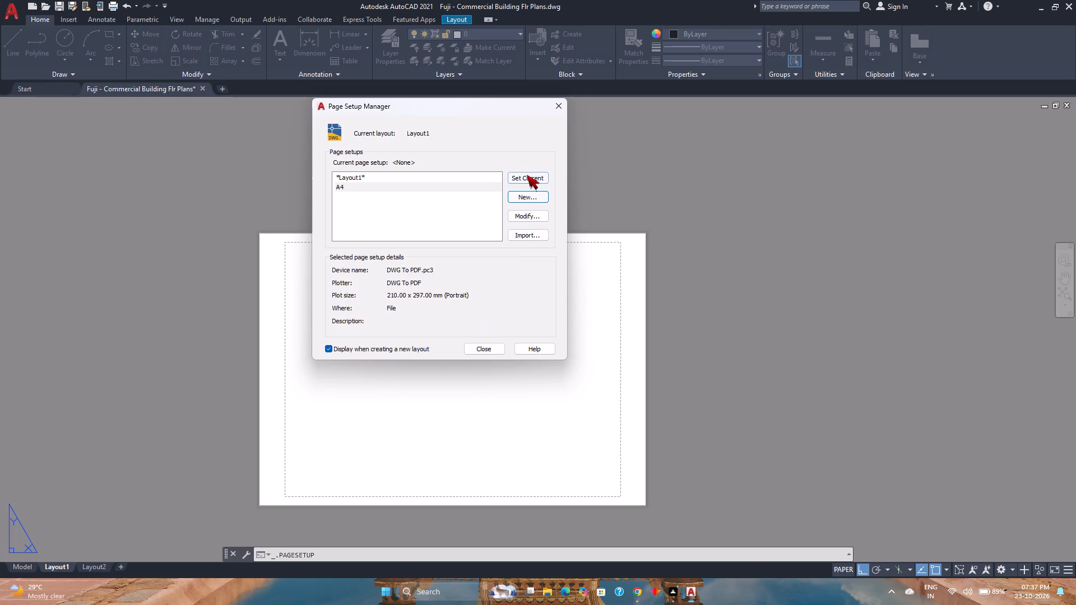
# Make the A4 page setup current for Layout1 and close the Page Setup Manager.
pyautogui.click(527, 175)
pyautogui.click(485, 351)
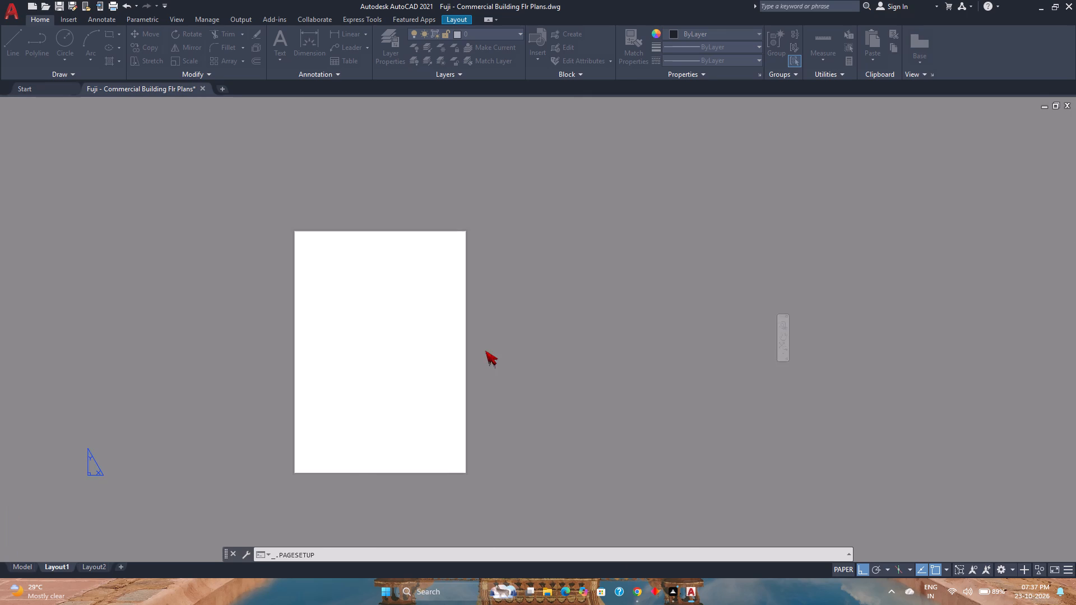
# Draw a rectangle from corner to corner along the edges of the Layout1 sheet, about 17'-6" by 24'-9".
pyautogui.scroll(-1, 472, 346)
pyautogui.moveTo(475, 348); pyautogui.dragTo(401, 327, button='middle')
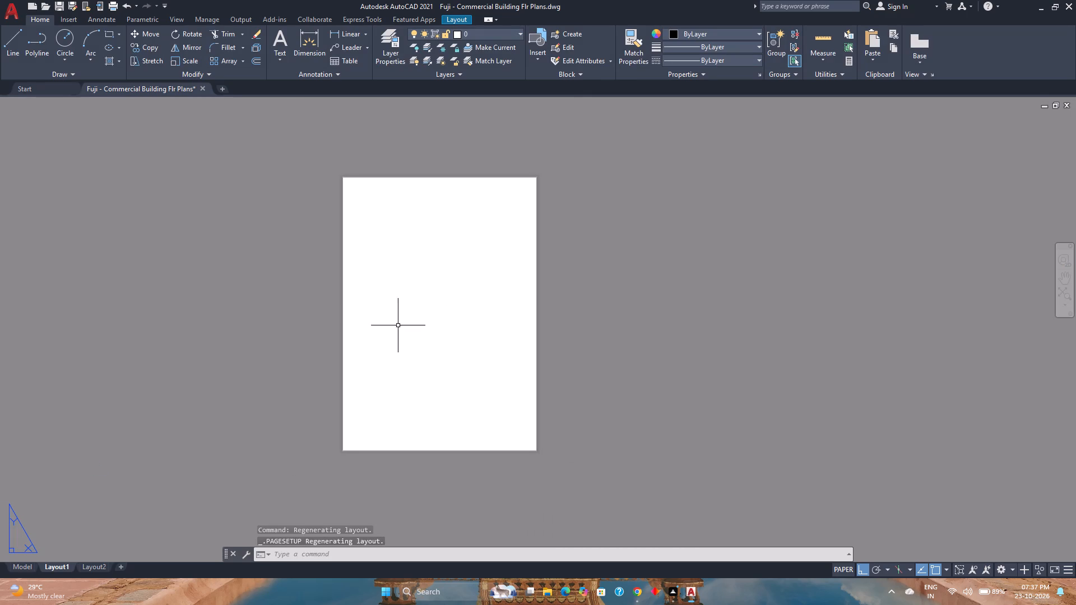
pyautogui.click(110, 37)
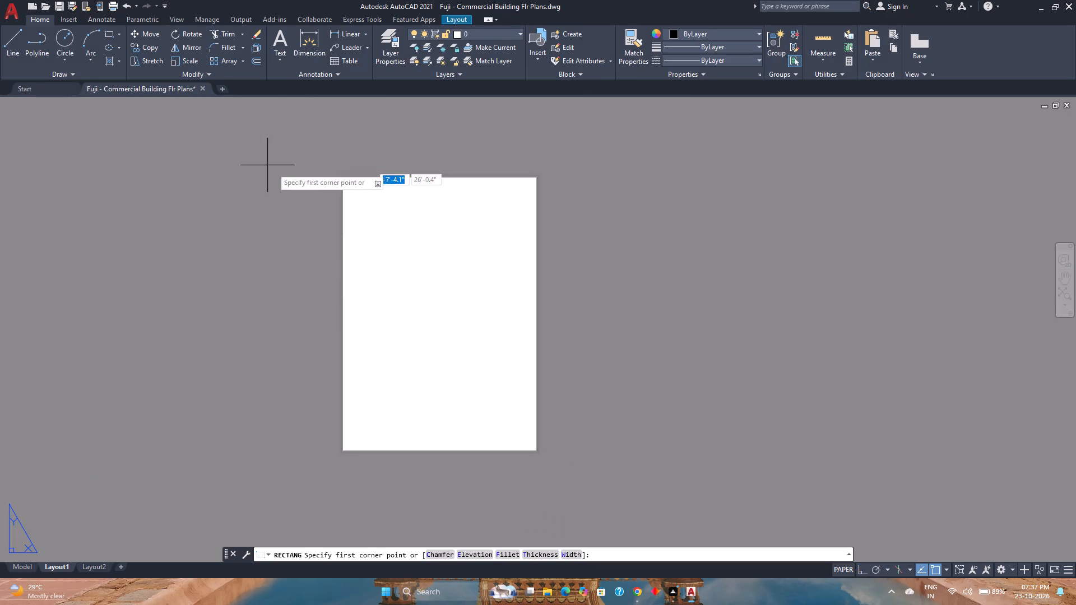
pyautogui.scroll(3, 367, 192)
pyautogui.scroll(8, 262, 129)
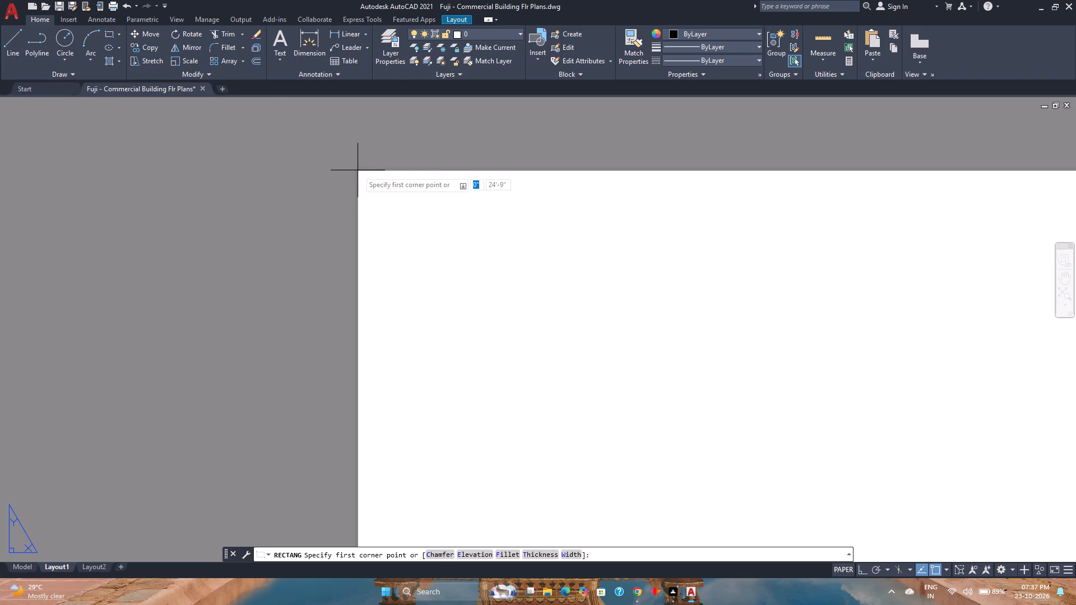
pyautogui.click(358, 170)
pyautogui.scroll(-9, 390, 238)
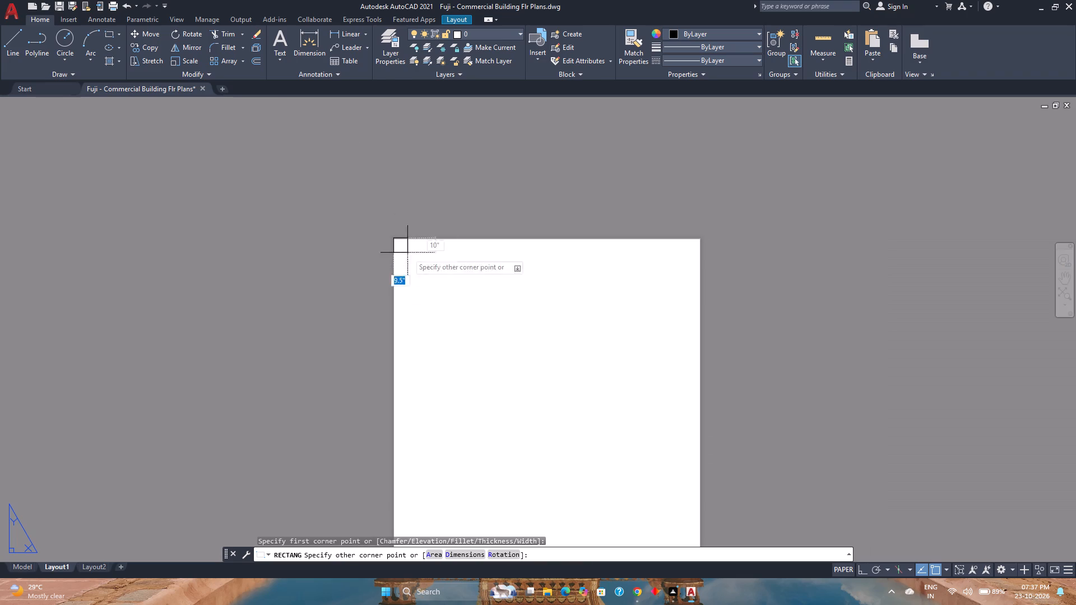
pyautogui.scroll(-2, 454, 300)
pyautogui.moveTo(461, 310); pyautogui.dragTo(312, 152, button='middle')
pyautogui.middleClick(312, 152)
pyautogui.middleClick(312, 152)
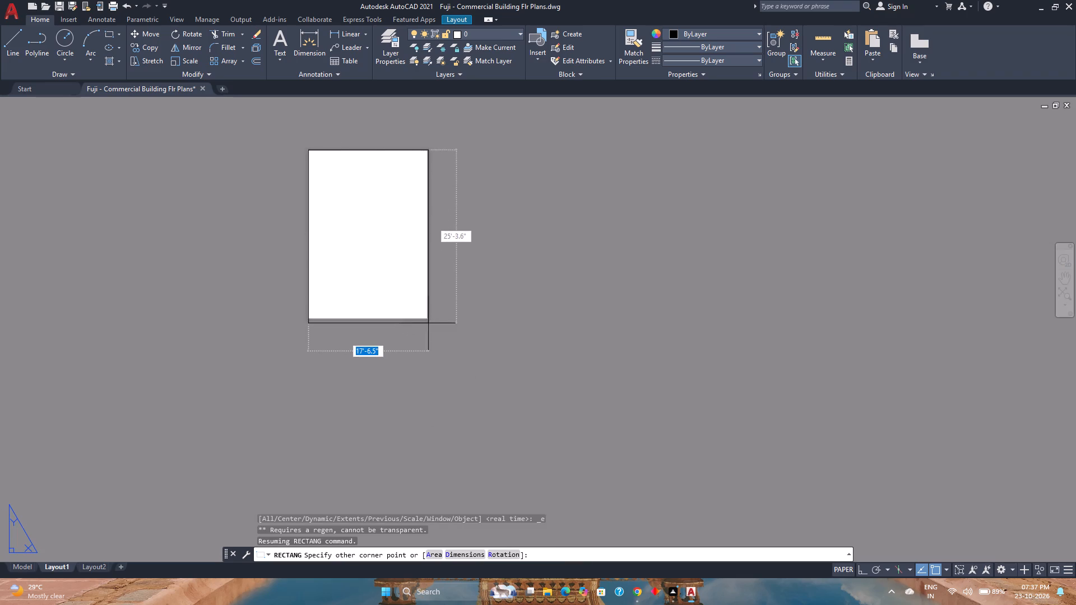
pyautogui.scroll(8, 428, 323)
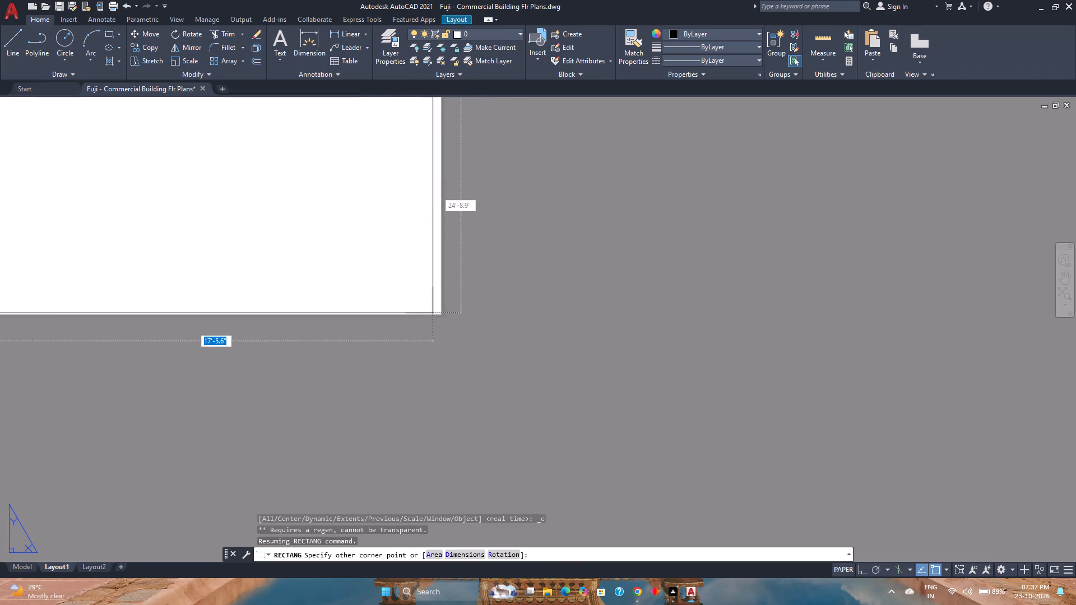
pyautogui.scroll(3, 439, 318)
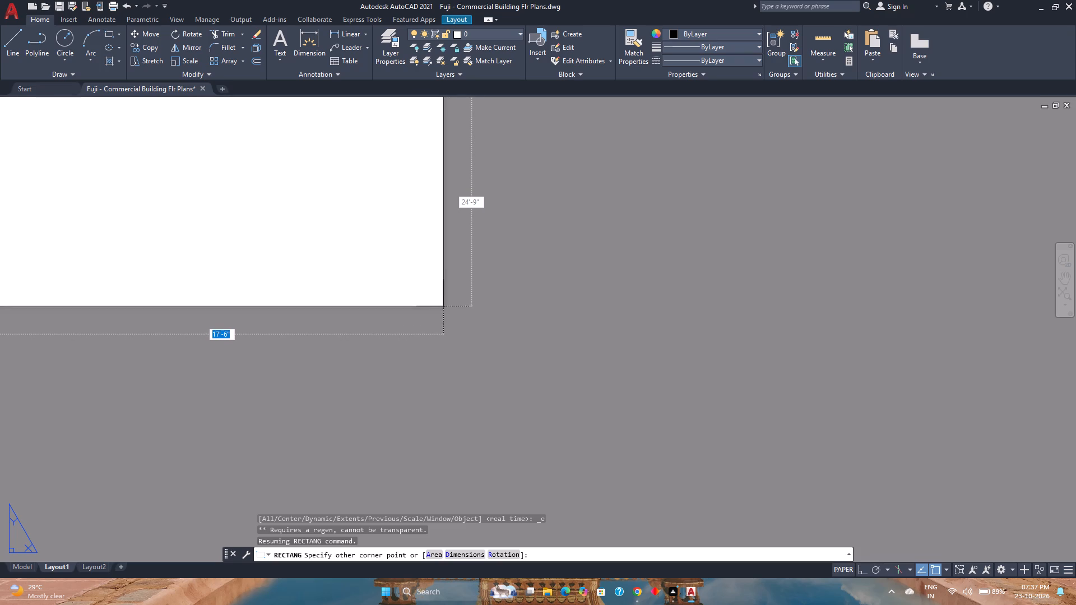
pyautogui.click(443, 307)
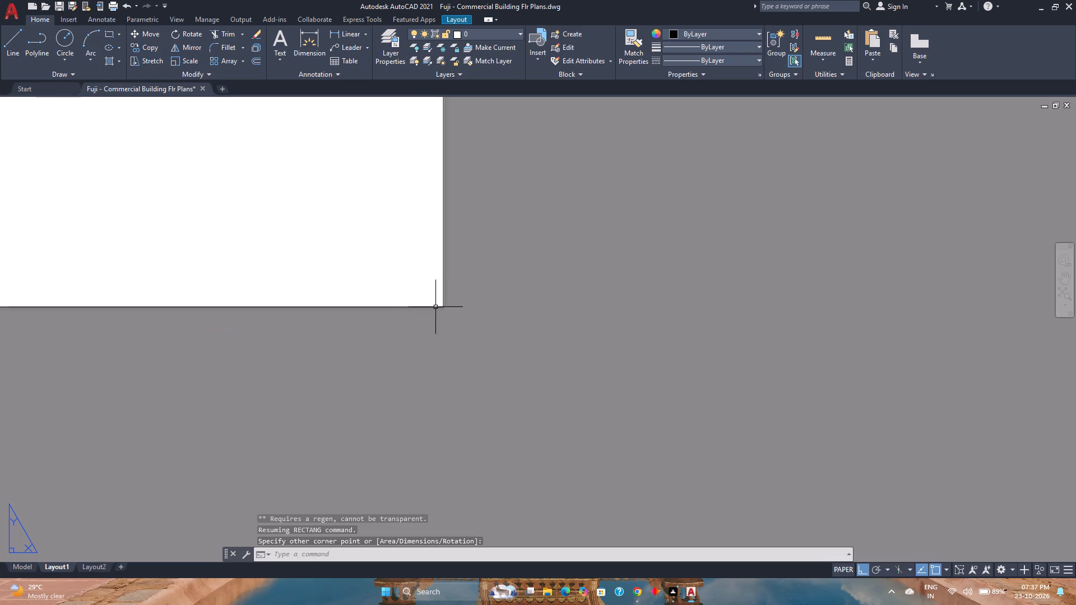
# Offset the sheet-edge rectangle 8" inward.
pyautogui.scroll(-14, 382, 304)
pyautogui.scroll(3, 356, 239)
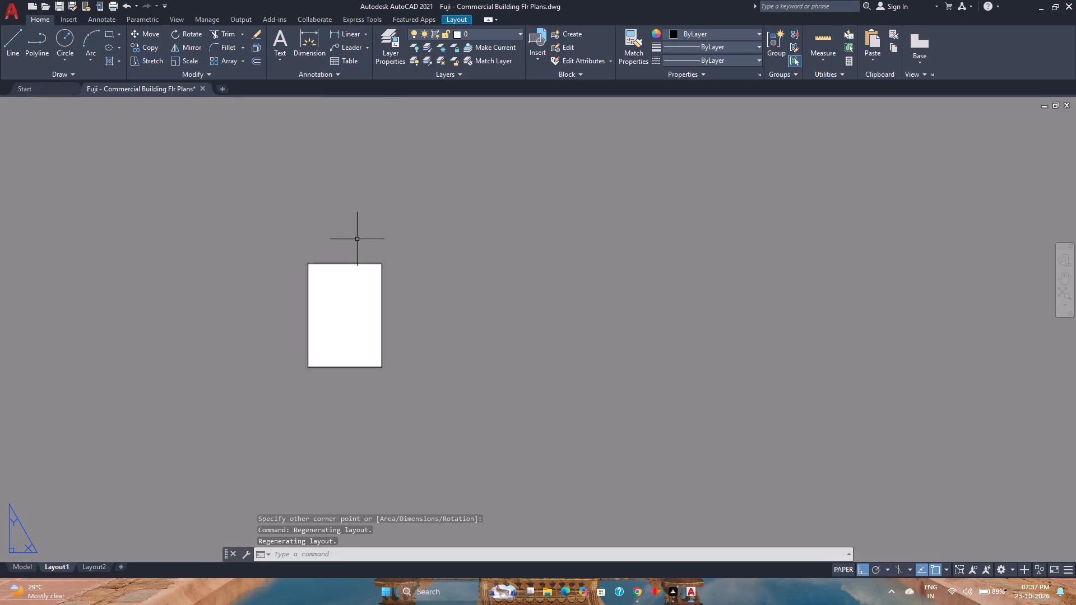
pyautogui.scroll(4, 358, 240)
pyautogui.scroll(4, 477, 299)
pyautogui.scroll(4, 551, 169)
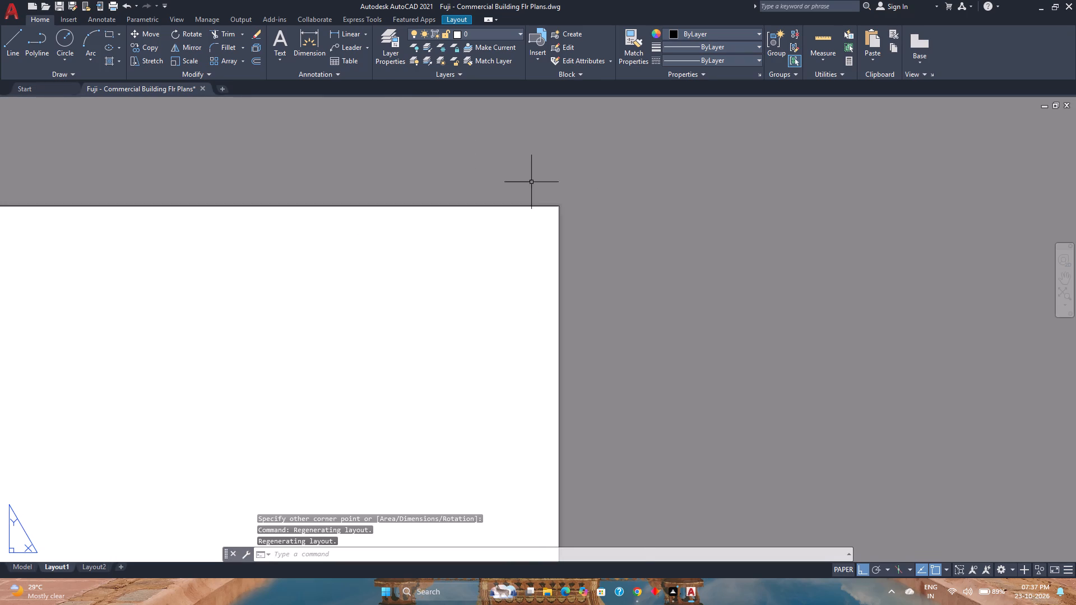
pyautogui.scroll(2, 531, 186)
pyautogui.scroll(2, 632, 268)
pyautogui.scroll(-12, 632, 269)
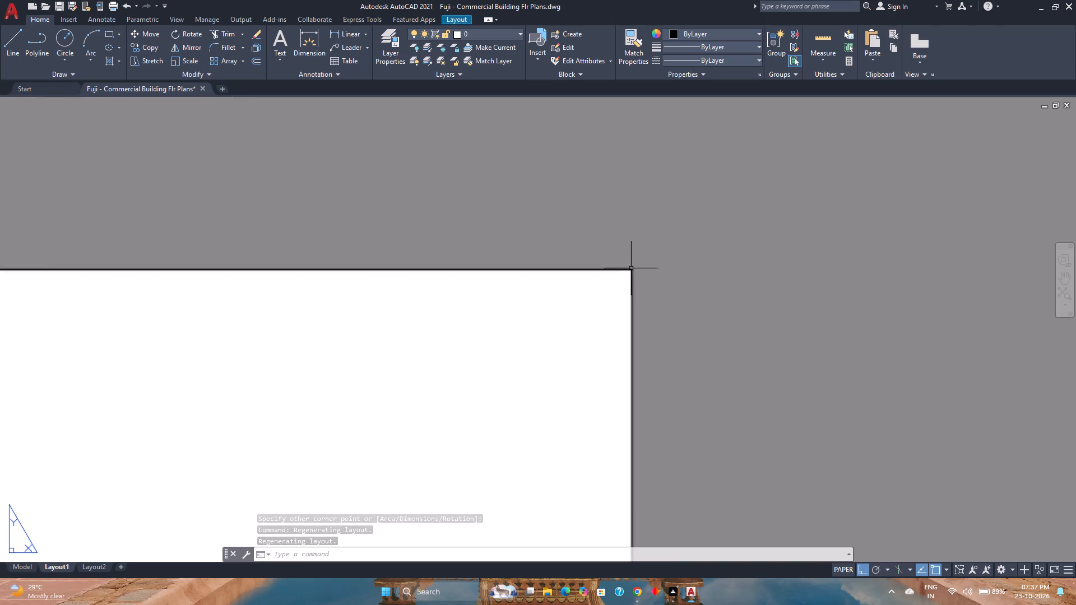
pyautogui.scroll(-7, 631, 268)
pyautogui.click(253, 58)
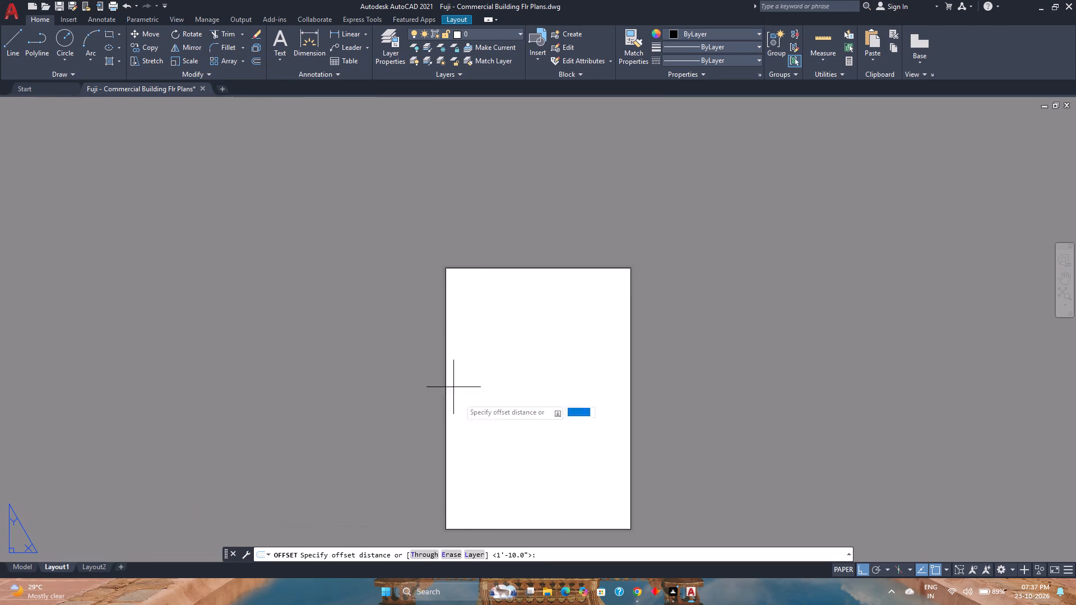
pyautogui.press('8')
pyautogui.press('Return')
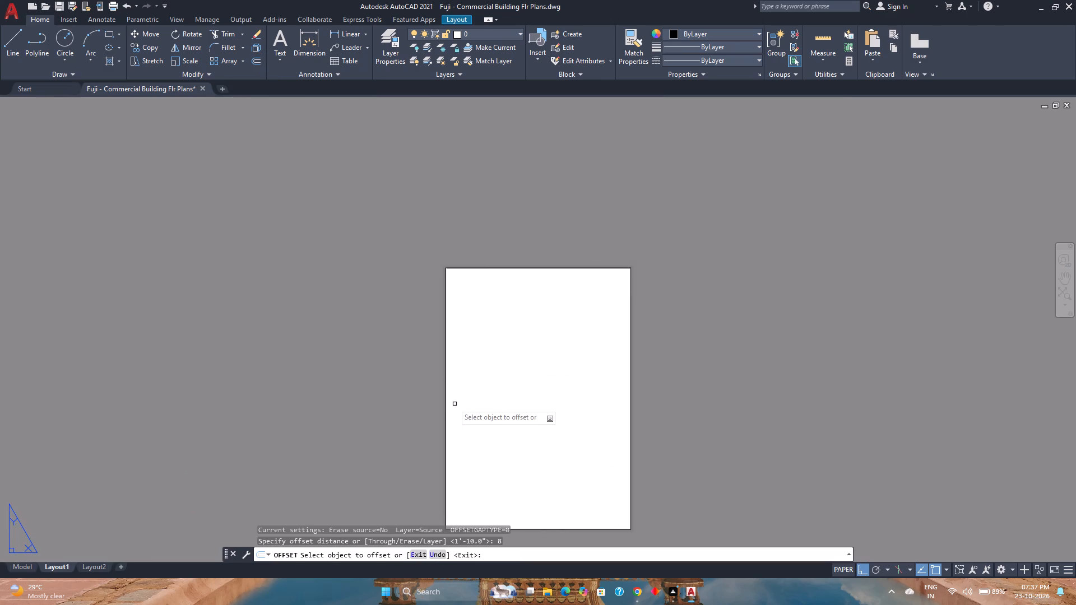
pyautogui.click(444, 389)
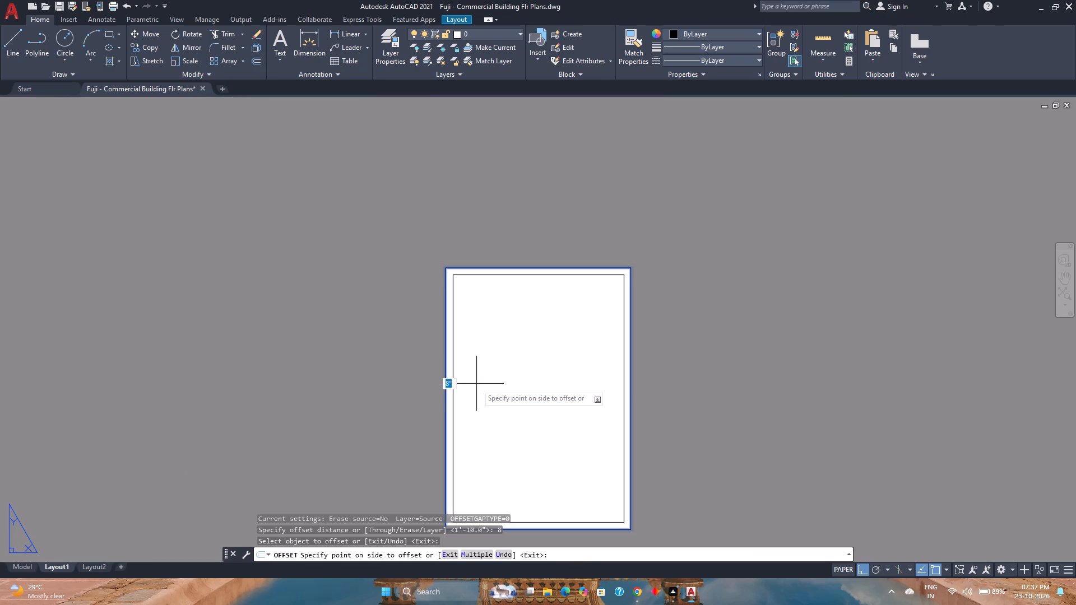
pyautogui.click(476, 384)
# Offset the inner rectangle a further 1" inward to form a double-line border.
pyautogui.click(454, 359)
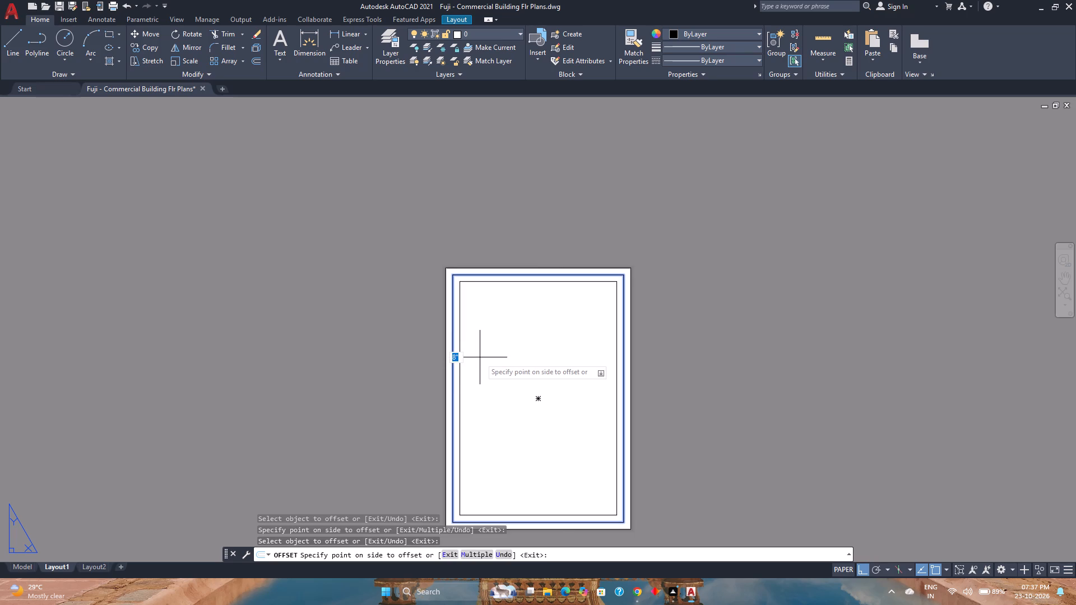
pyautogui.press('1')
pyautogui.press('Return')
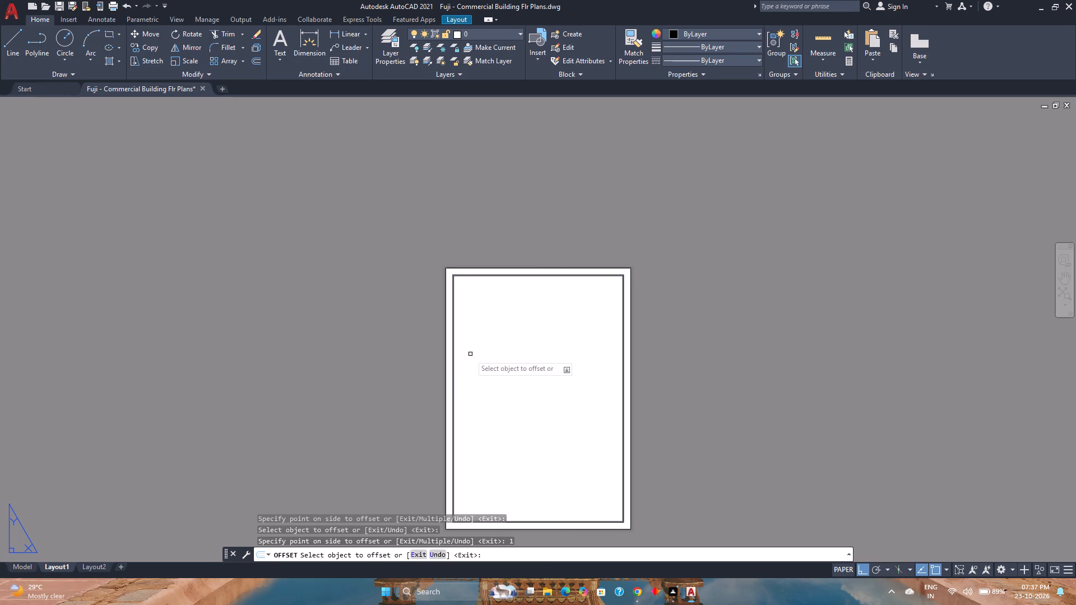
pyautogui.press('Escape')
# Erase the outermost rectangle lying on the sheet edge, keeping the double-line border.
pyautogui.click(446, 345)
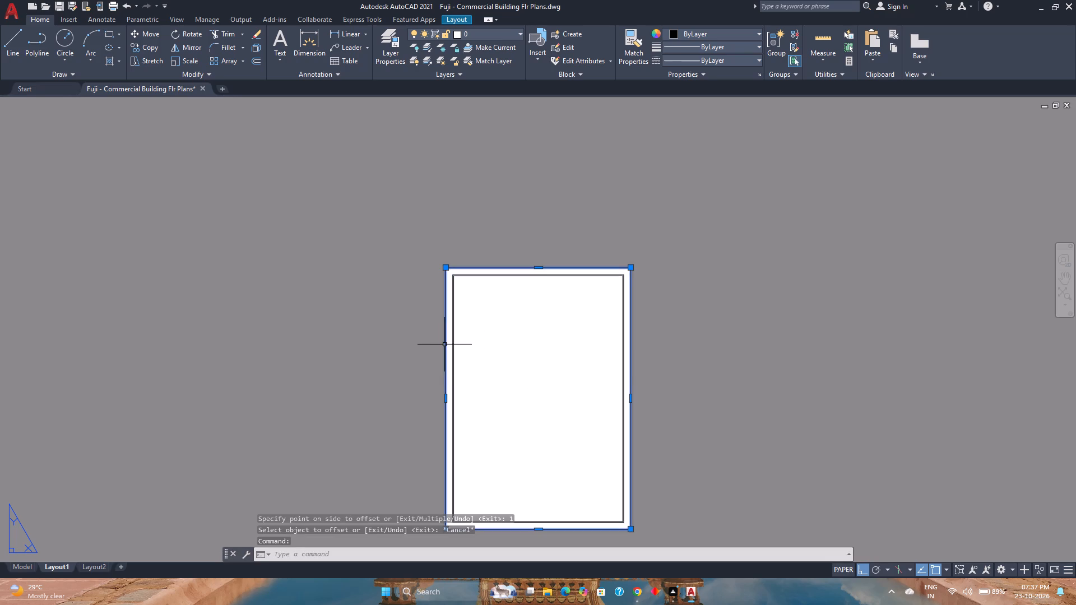
pyautogui.press('Delete')
pyautogui.moveTo(516, 388); pyautogui.dragTo(385, 294, button='middle')
pyautogui.middleClick(385, 294)
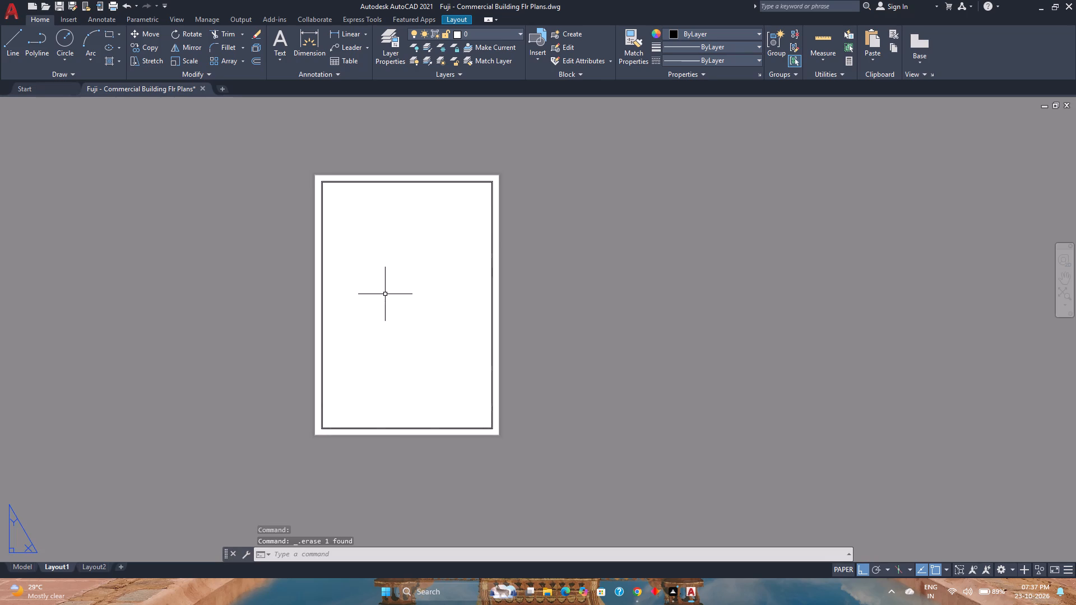
# Return to model space and save the drawing.
pyautogui.click(29, 569)
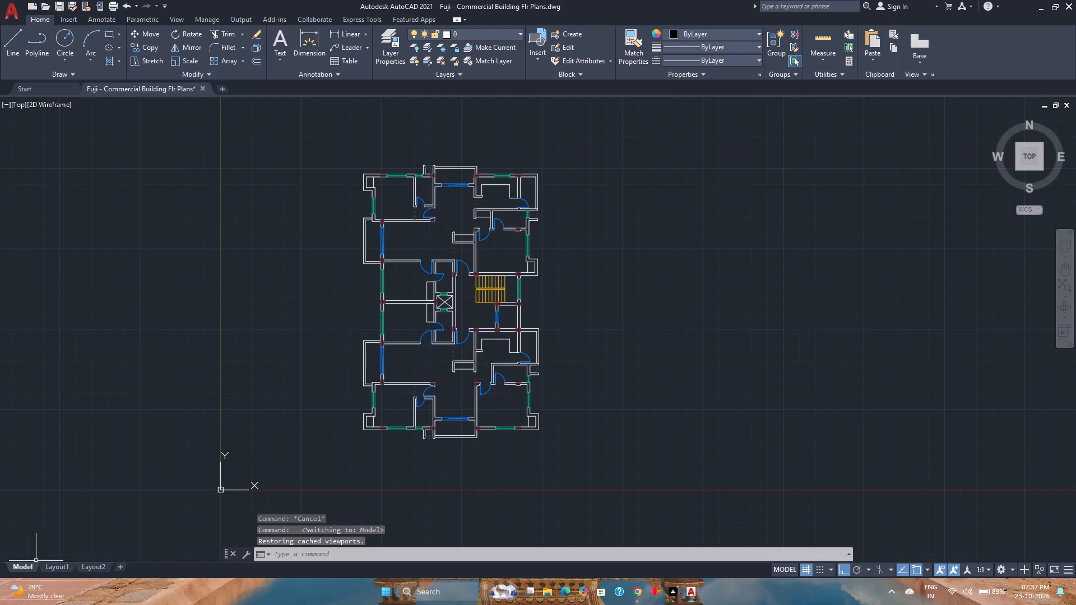
pyautogui.hotkey('ctrl', 's')
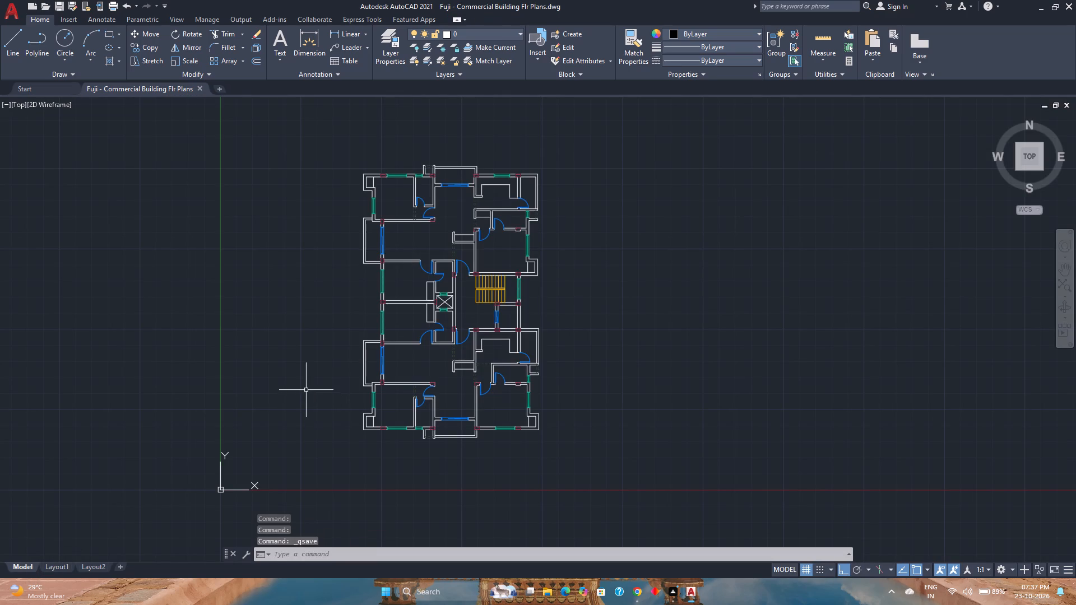
# Start a new named view called Plan with its boundary set to Define window.
pyautogui.write('view')
pyautogui.press('Return')
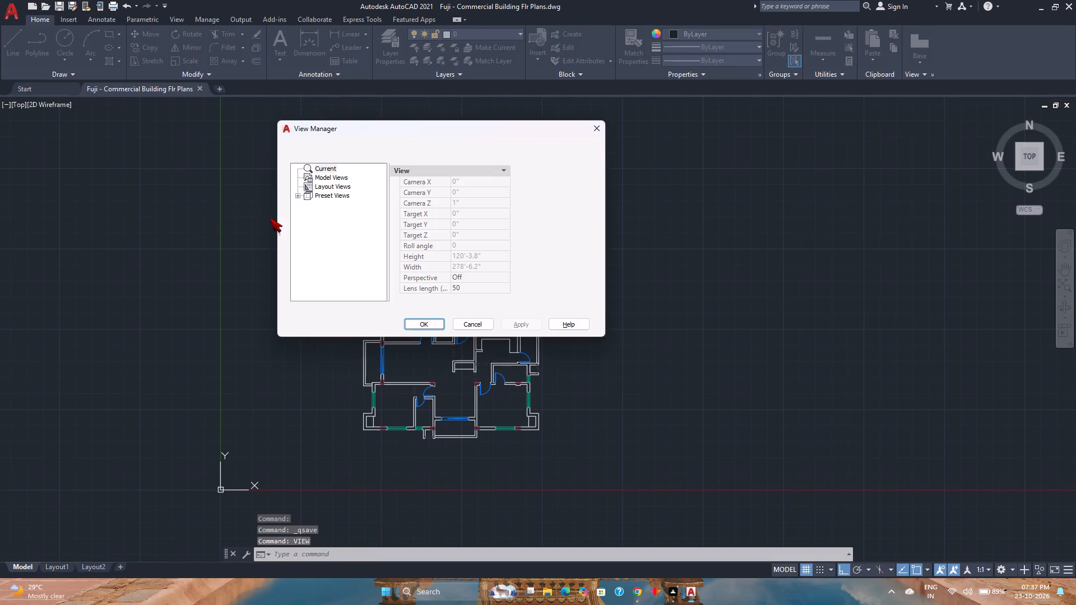
pyautogui.click(533, 189)
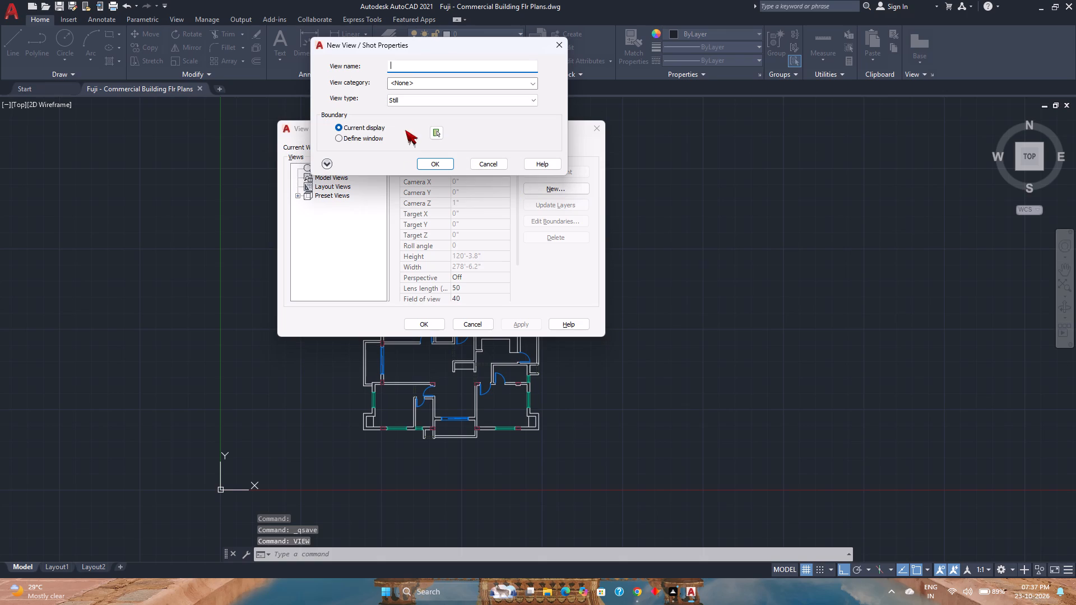
pyautogui.write('PLan')
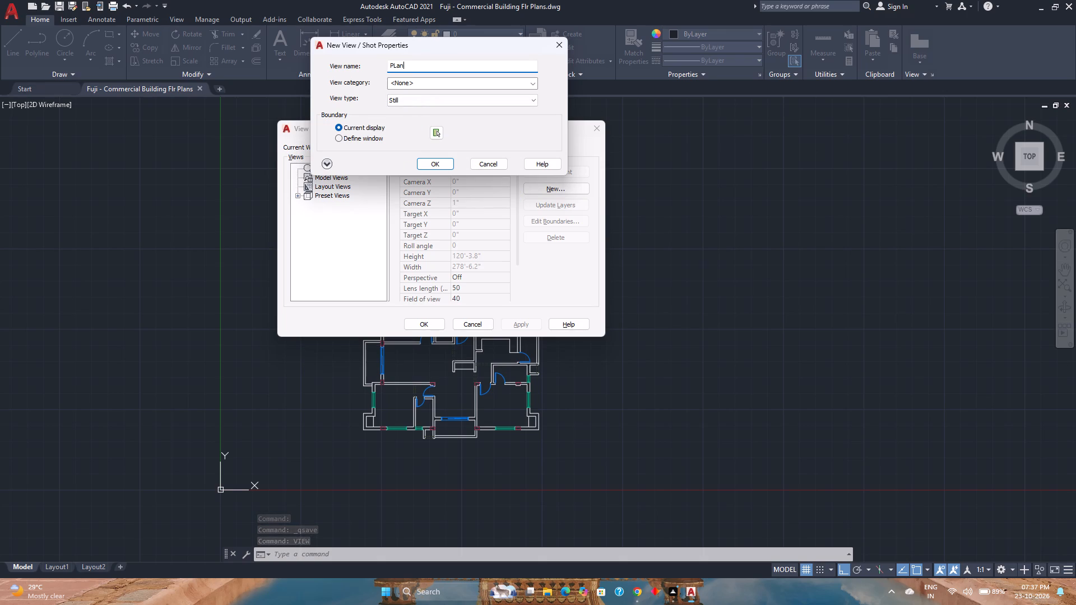
pyautogui.press('BackSpace')
pyautogui.press('BackSpace')
pyautogui.press('BackSpace')
pyautogui.write('lan')
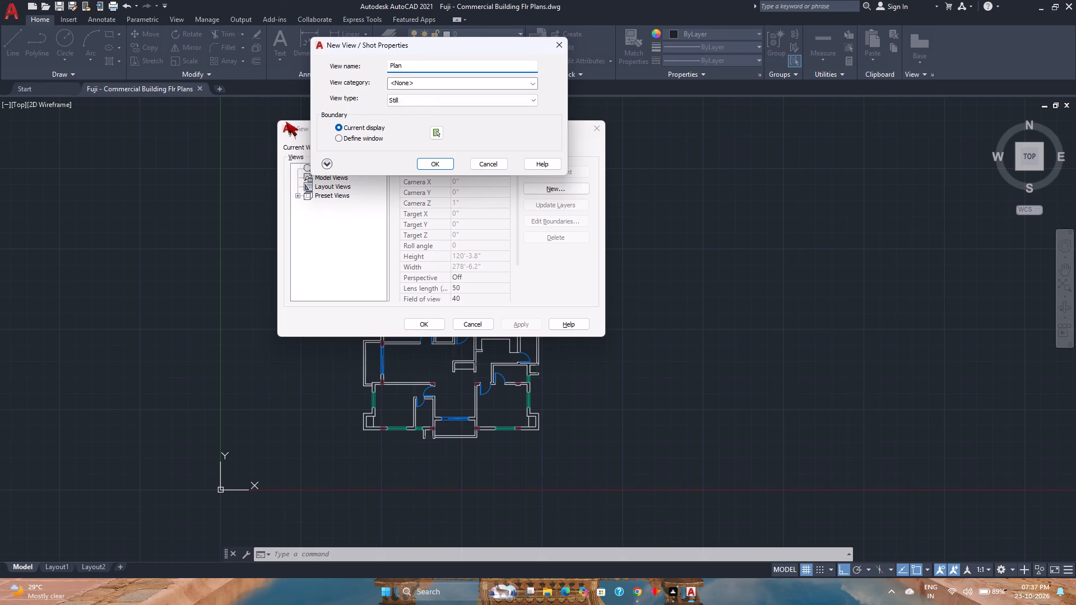
pyautogui.click(354, 137)
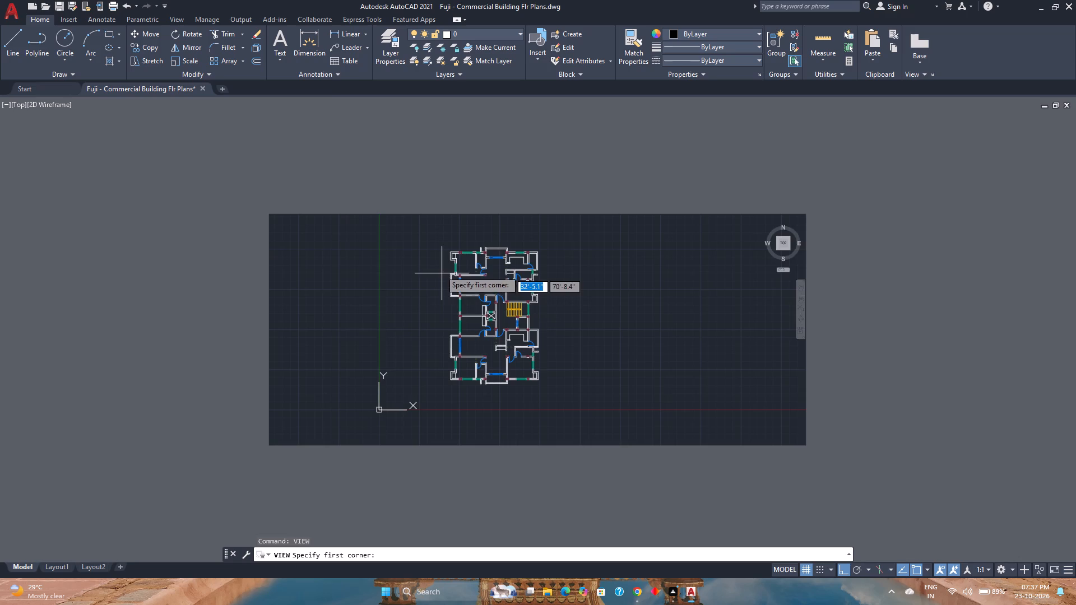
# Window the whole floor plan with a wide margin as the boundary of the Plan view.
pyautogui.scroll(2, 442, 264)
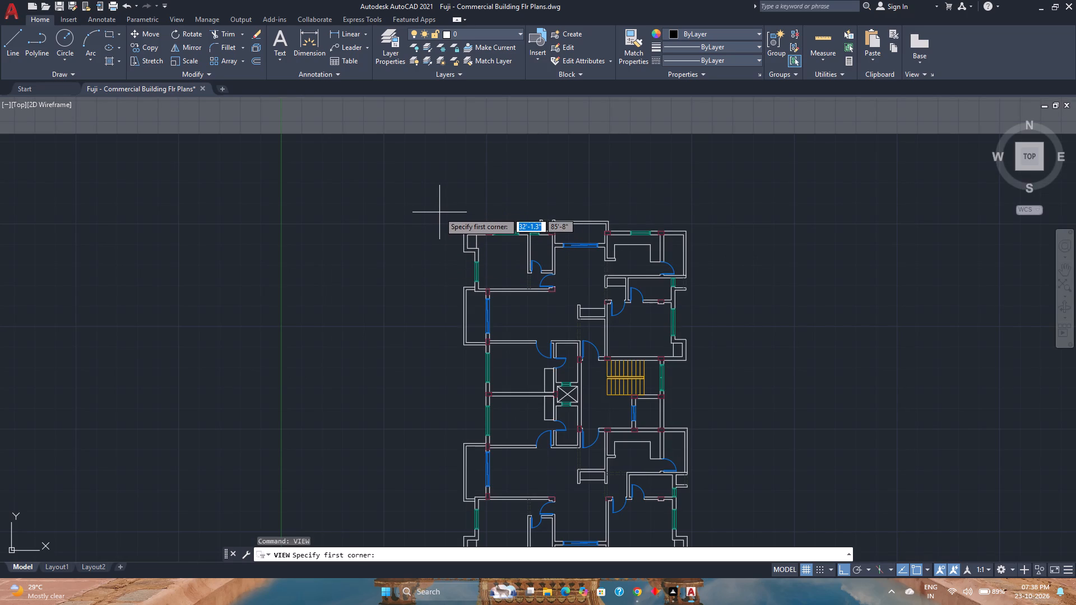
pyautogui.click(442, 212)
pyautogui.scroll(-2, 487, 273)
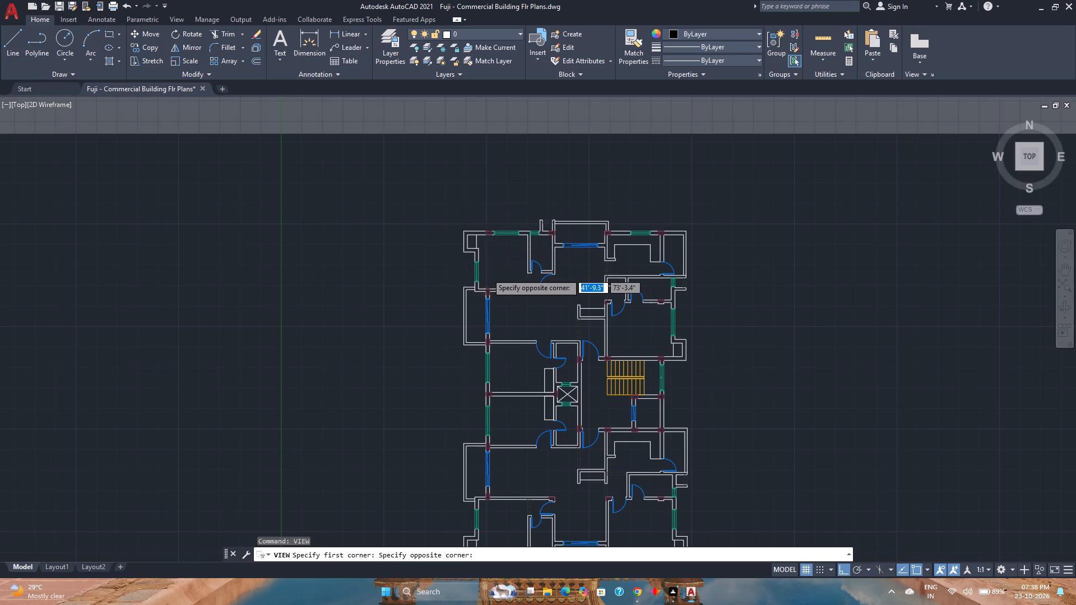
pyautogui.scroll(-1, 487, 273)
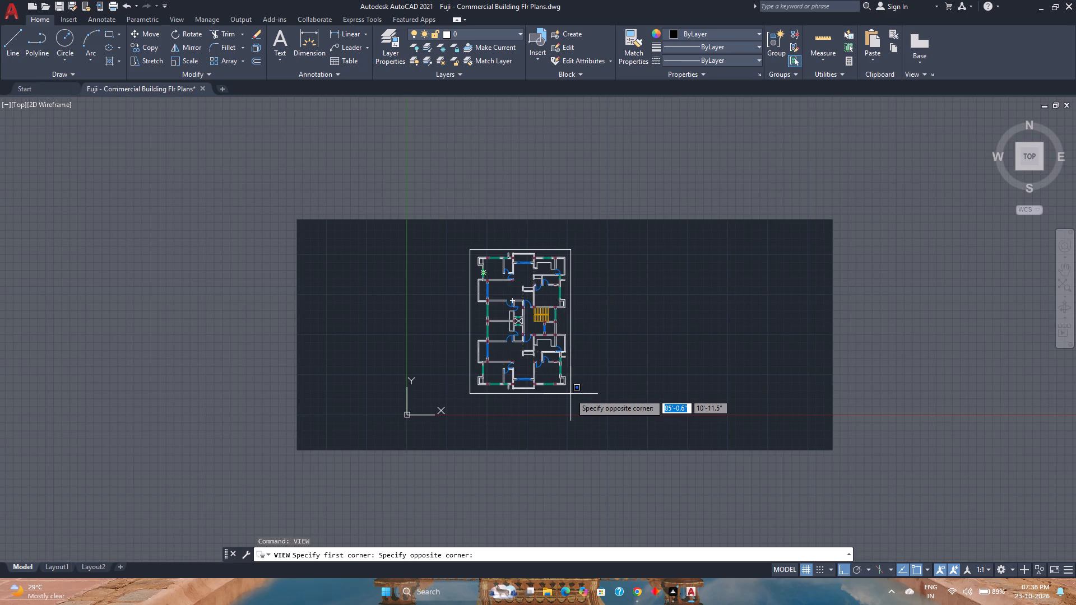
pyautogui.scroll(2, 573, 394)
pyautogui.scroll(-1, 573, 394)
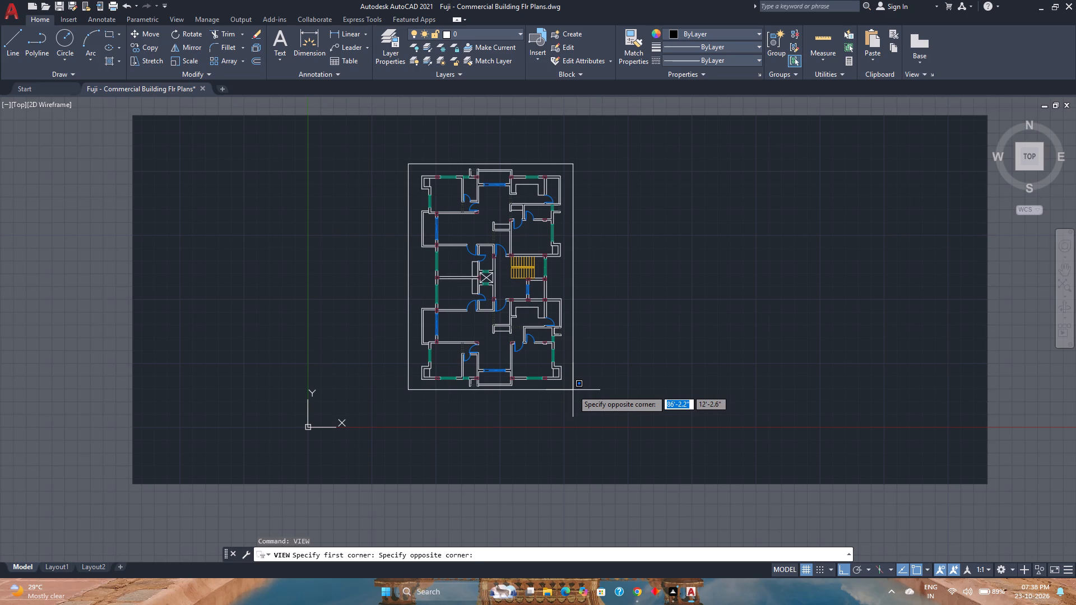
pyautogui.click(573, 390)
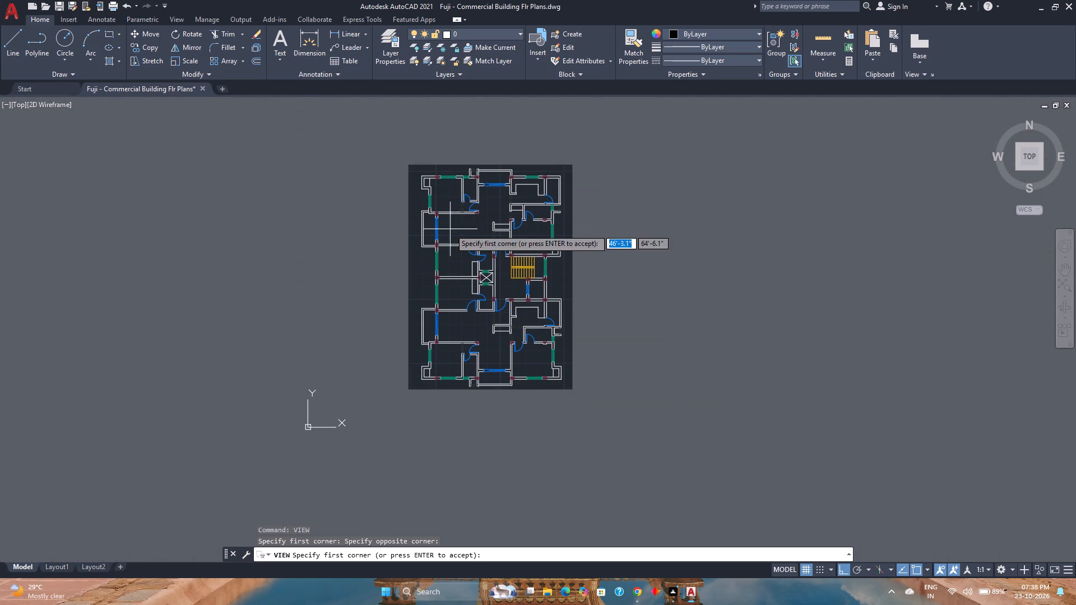
# Redefine the Plan view's boundary with a tighter window around the floor plan and save the view in the View Manager.
pyautogui.click(415, 389)
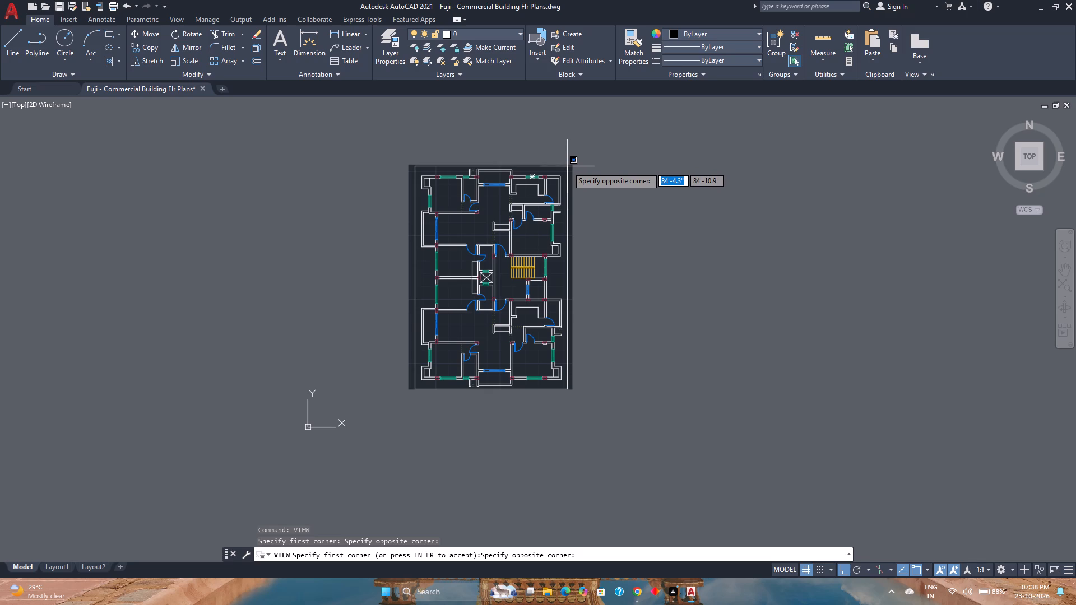
pyautogui.click(567, 166)
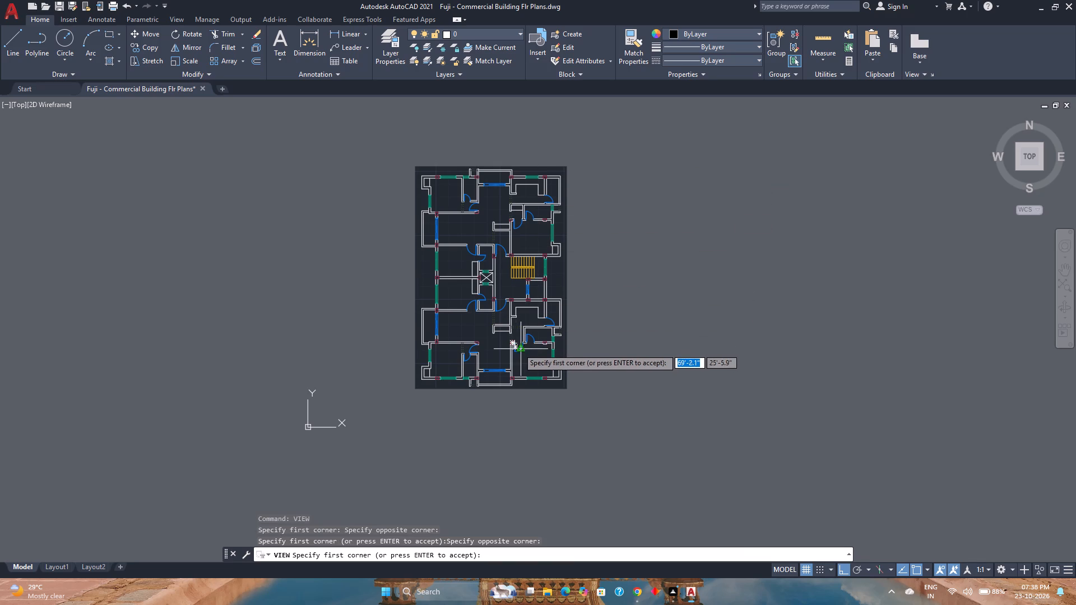
pyautogui.press('Return')
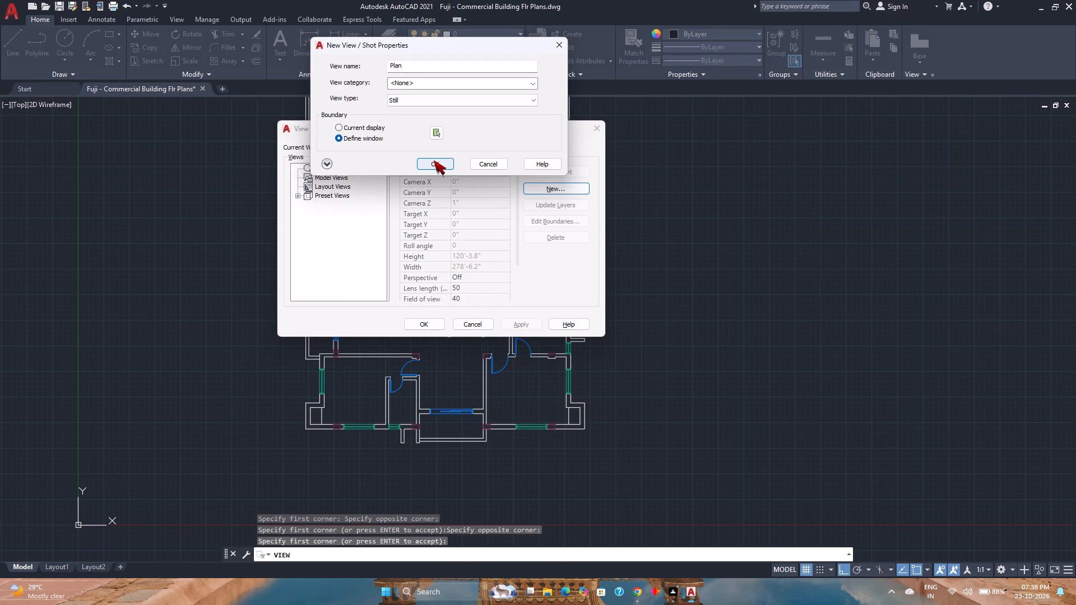
pyautogui.click(433, 161)
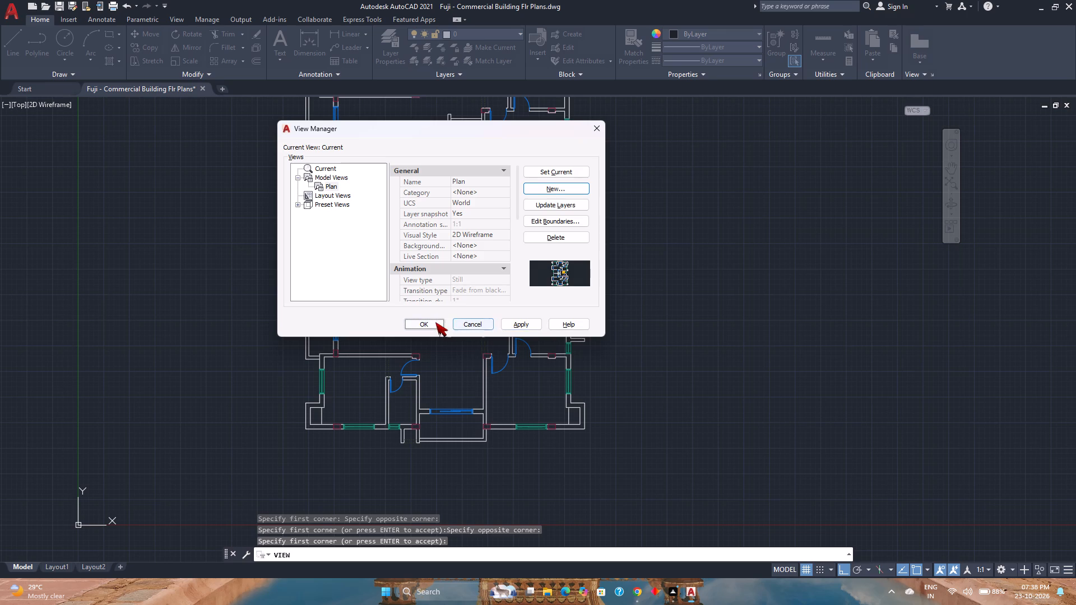
pyautogui.click(435, 322)
pyautogui.scroll(-2, 432, 315)
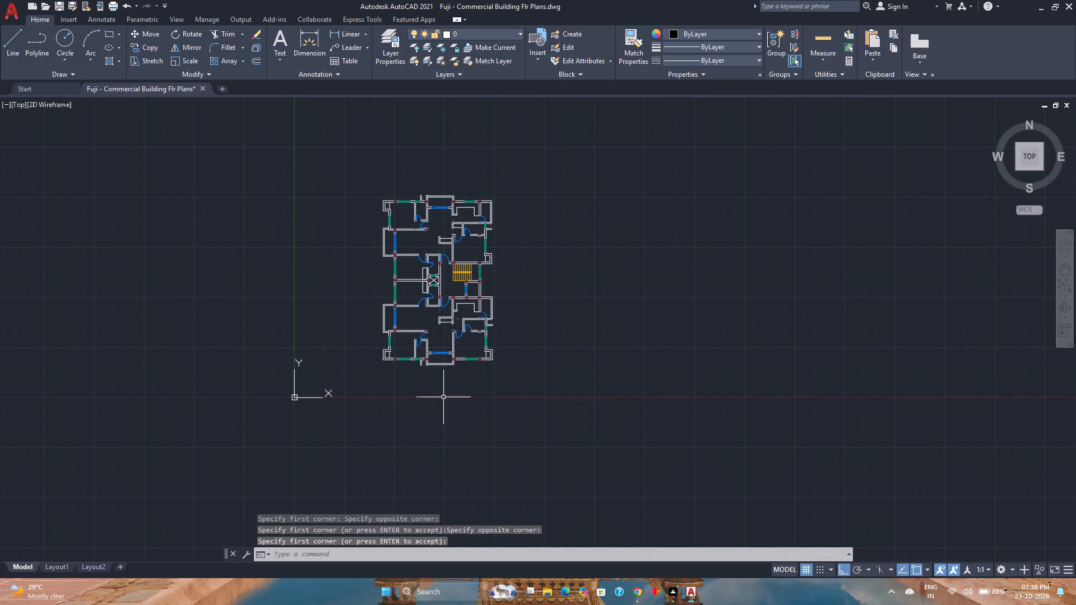
# On Layout1, create a viewport with the Viewports command, spanning opposite corners of the inner border rectangle on the sheet.
pyautogui.click(66, 566)
pyautogui.write('viw')
pyautogui.press('BackSpace')
pyautogui.write('ew')
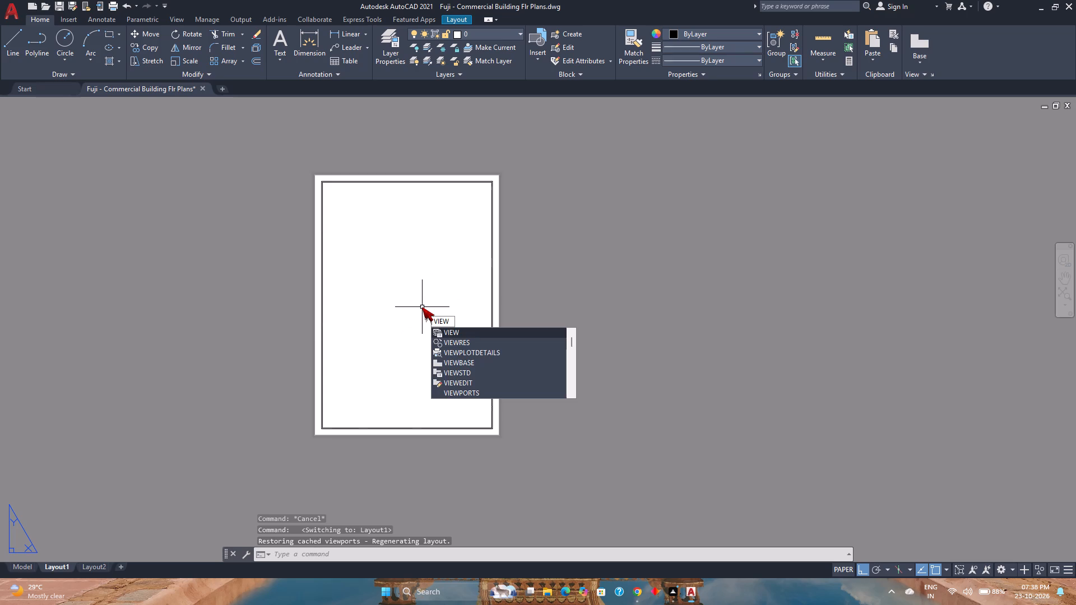
pyautogui.write('port')
pyautogui.press('Return')
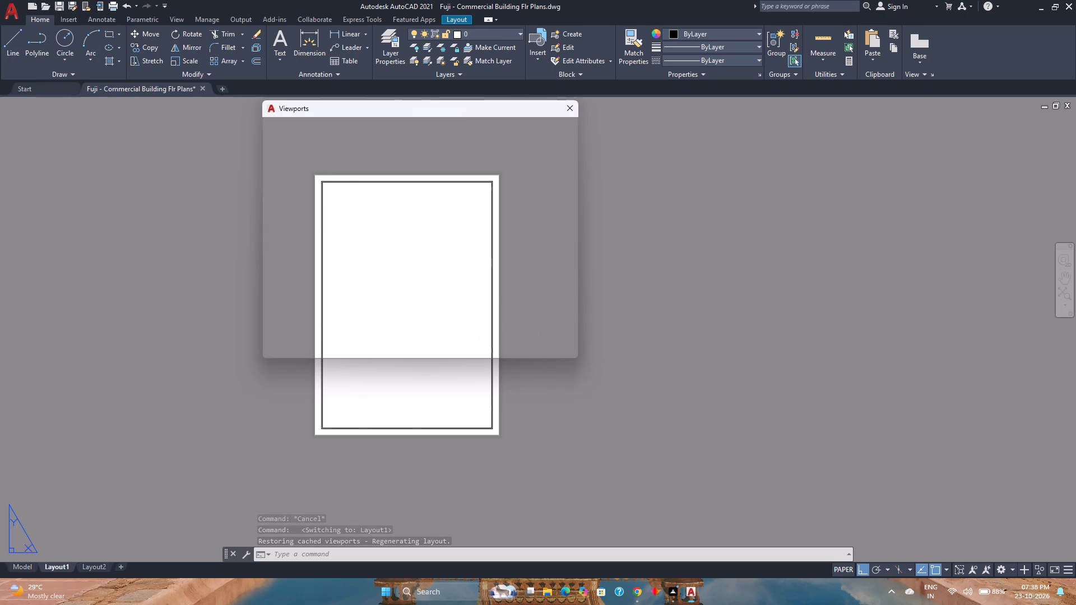
pyautogui.click(461, 348)
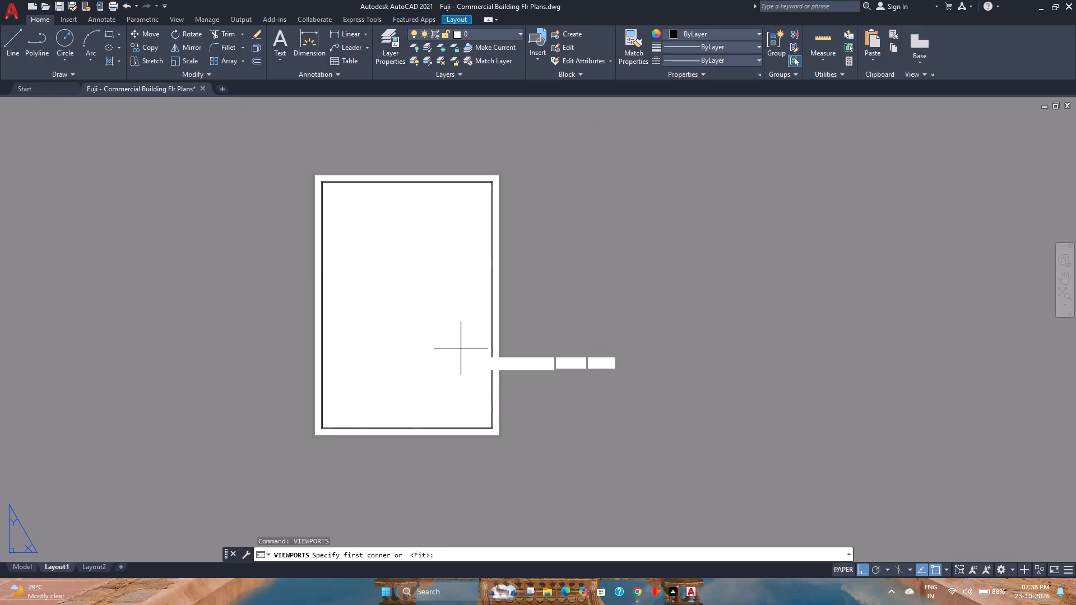
pyautogui.scroll(6, 319, 185)
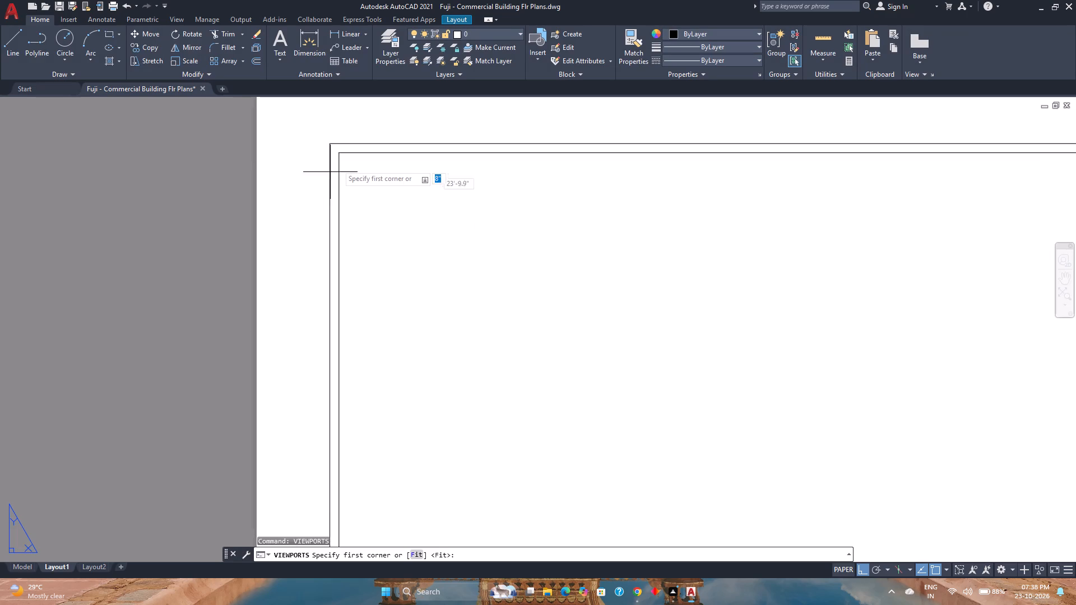
pyautogui.click(340, 154)
pyautogui.scroll(-9, 340, 154)
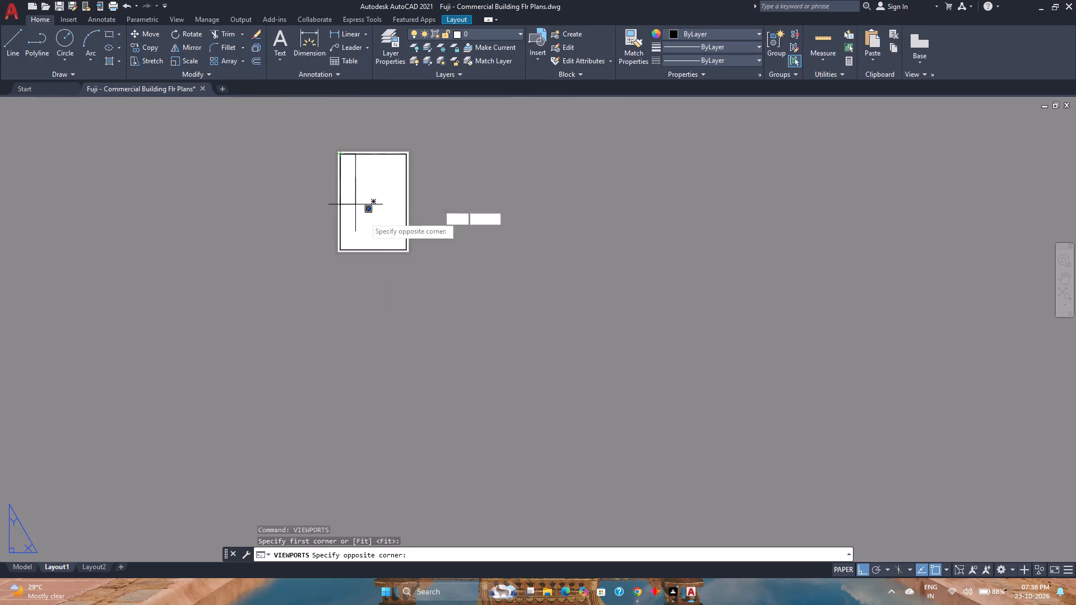
pyautogui.scroll(4, 389, 248)
pyautogui.scroll(4, 469, 264)
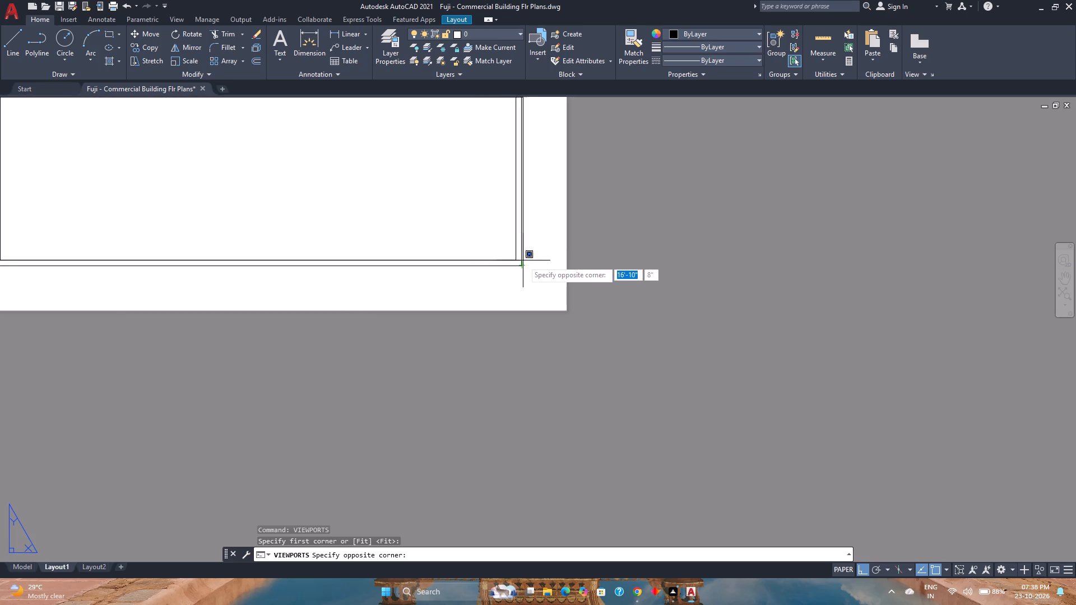
pyautogui.click(518, 260)
pyautogui.scroll(-4, 518, 260)
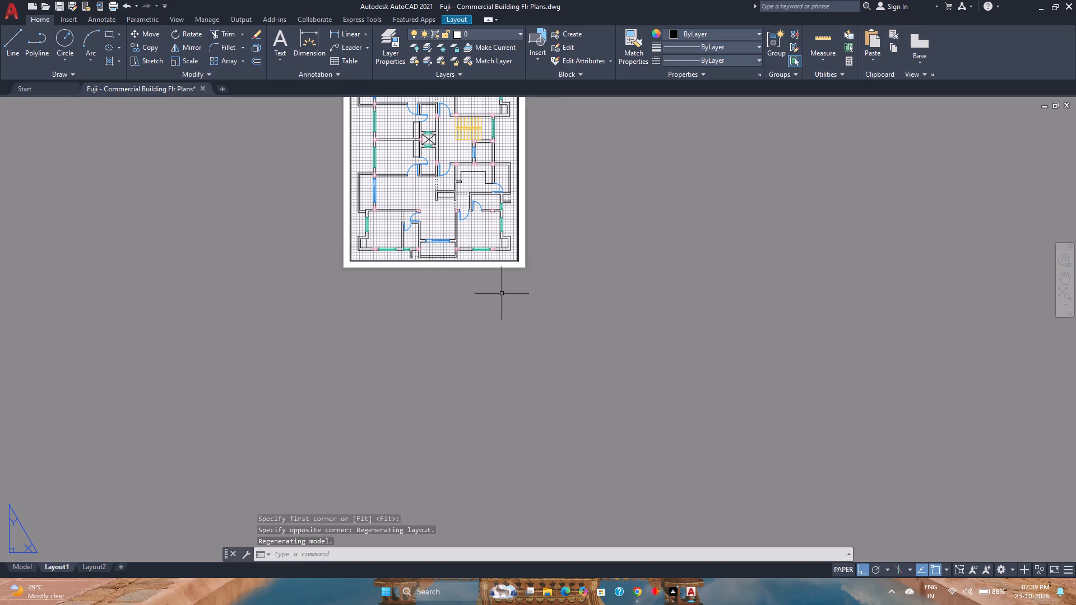
pyautogui.moveTo(502, 295); pyautogui.dragTo(481, 462, button='middle')
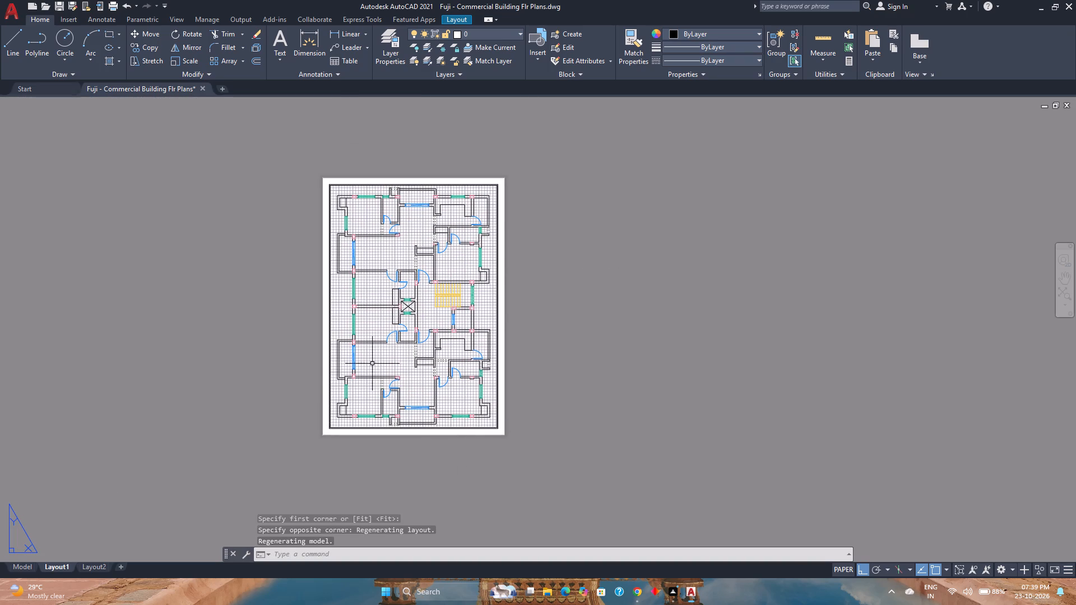
pyautogui.press('Escape')
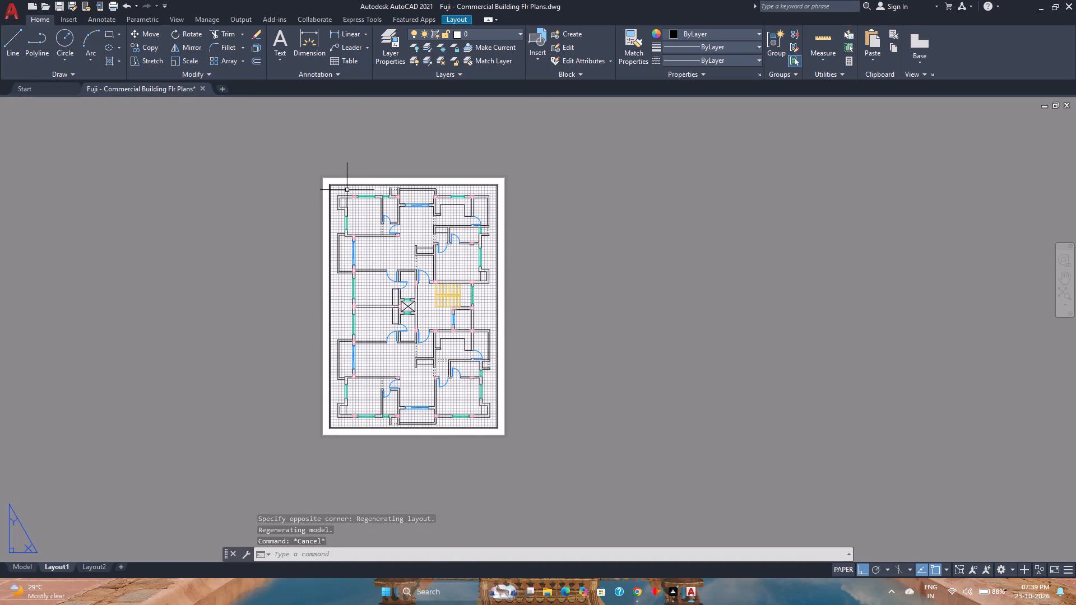
# Activate the new viewport's model space, apply the custom model view Plan to it, and save the drawing.
pyautogui.doubleClick(347, 190)
pyautogui.click(347, 192)
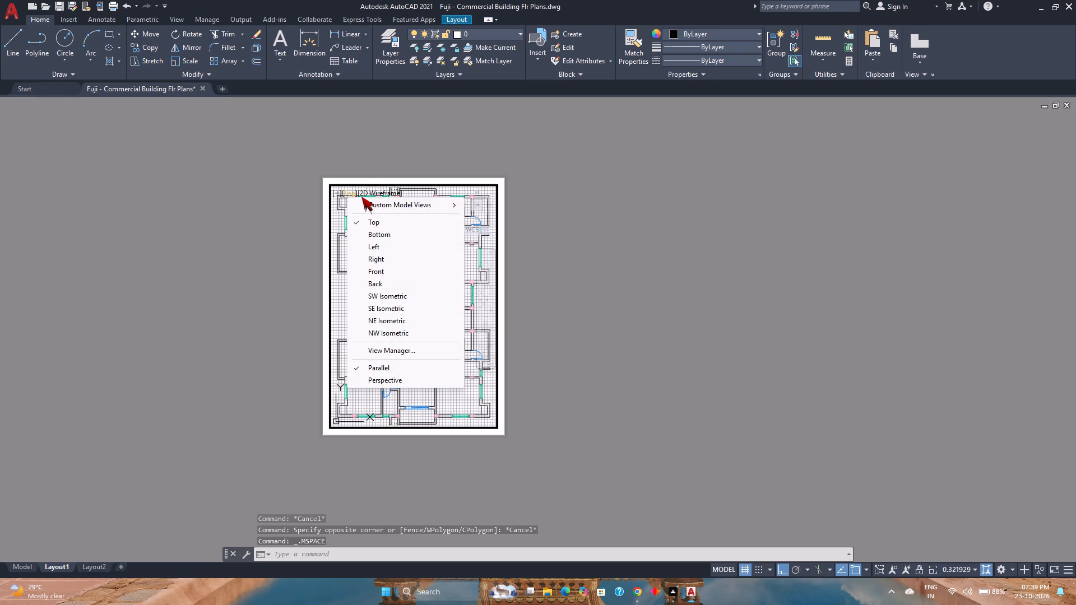
pyautogui.click(395, 206)
pyautogui.click(488, 208)
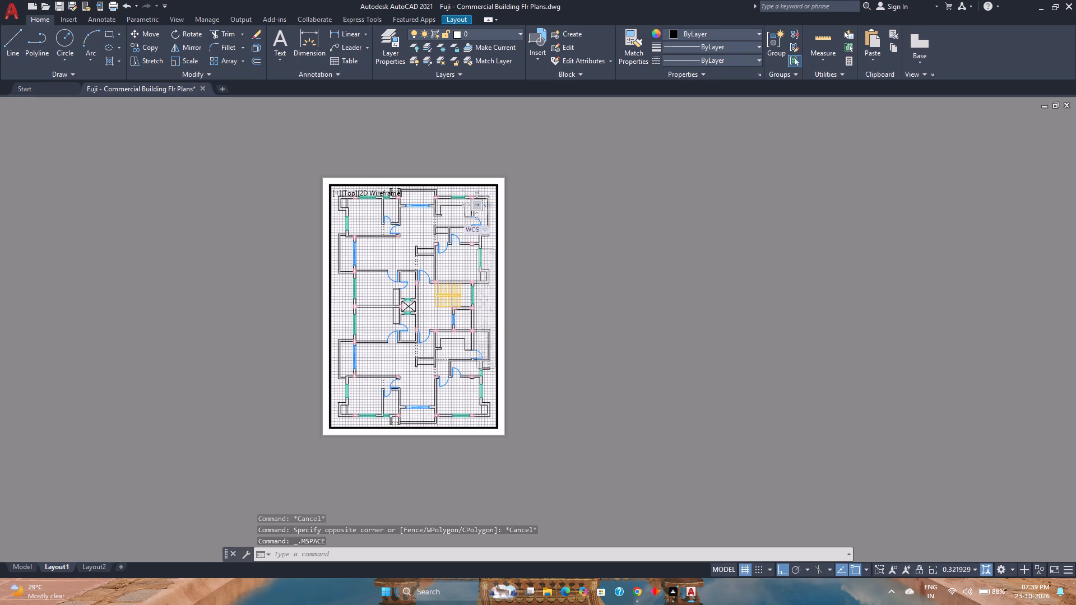
pyautogui.hotkey('ctrl', 's')
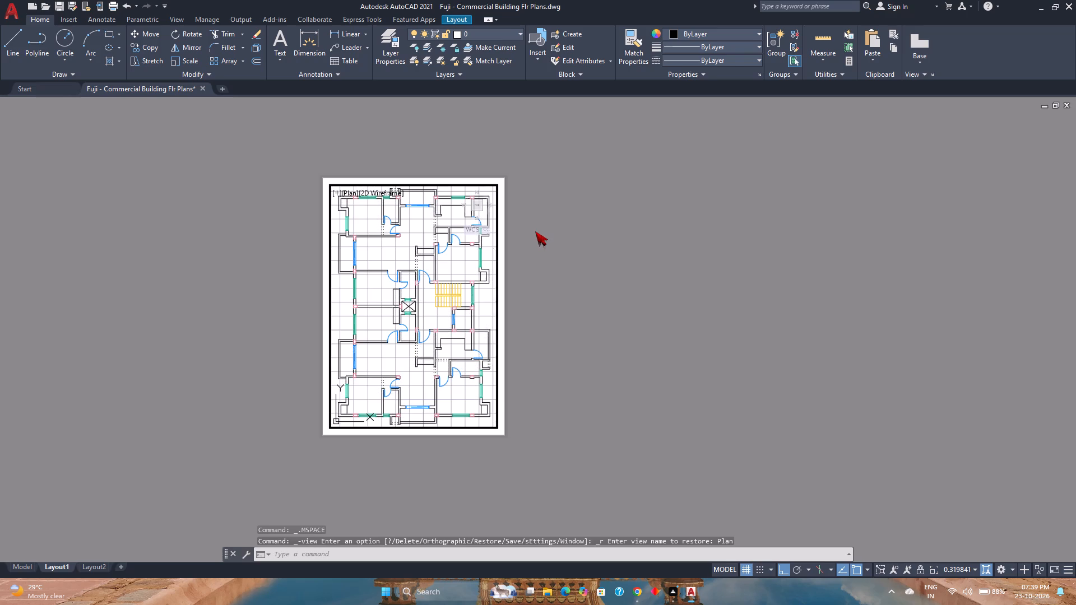
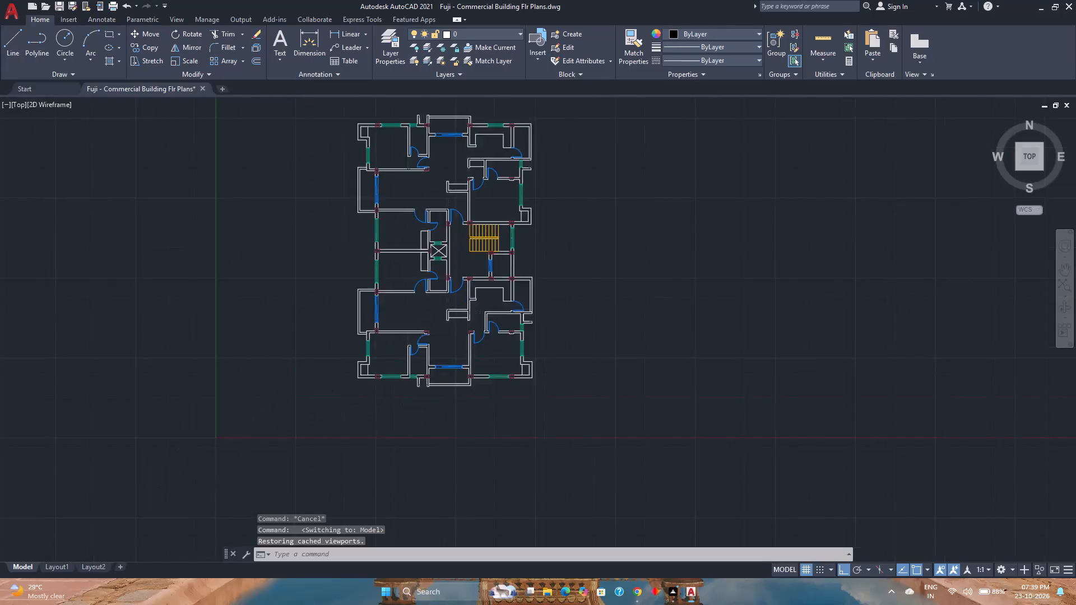
# Quick-measure the recess between the lower unit's entrance door and the adjacent vertical wall.
pyautogui.moveTo(425, 328); pyautogui.dragTo(424, 403, button='middle')
pyautogui.middleClick(424, 403)
pyautogui.scroll(-1, 432, 388)
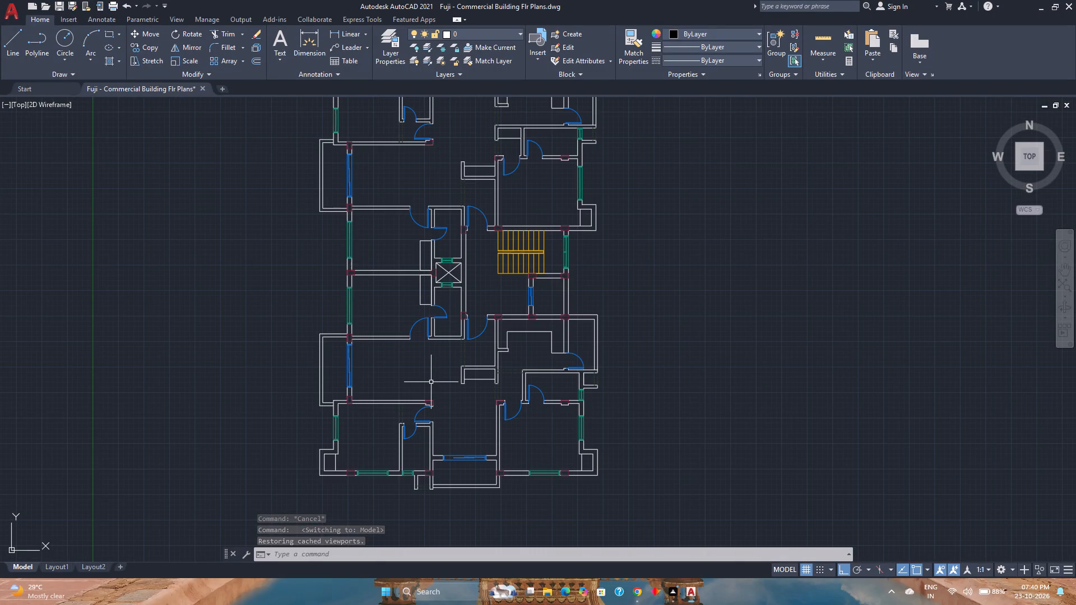
pyautogui.scroll(-1, 431, 382)
pyautogui.scroll(1, 431, 382)
pyautogui.scroll(3, 498, 331)
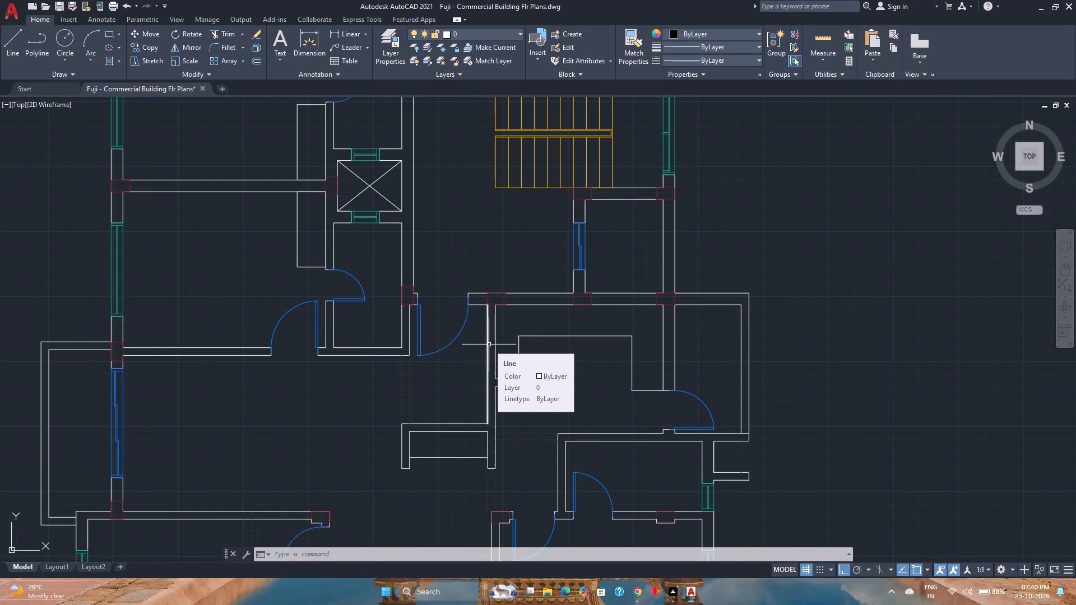
pyautogui.scroll(1, 488, 345)
pyautogui.click(828, 36)
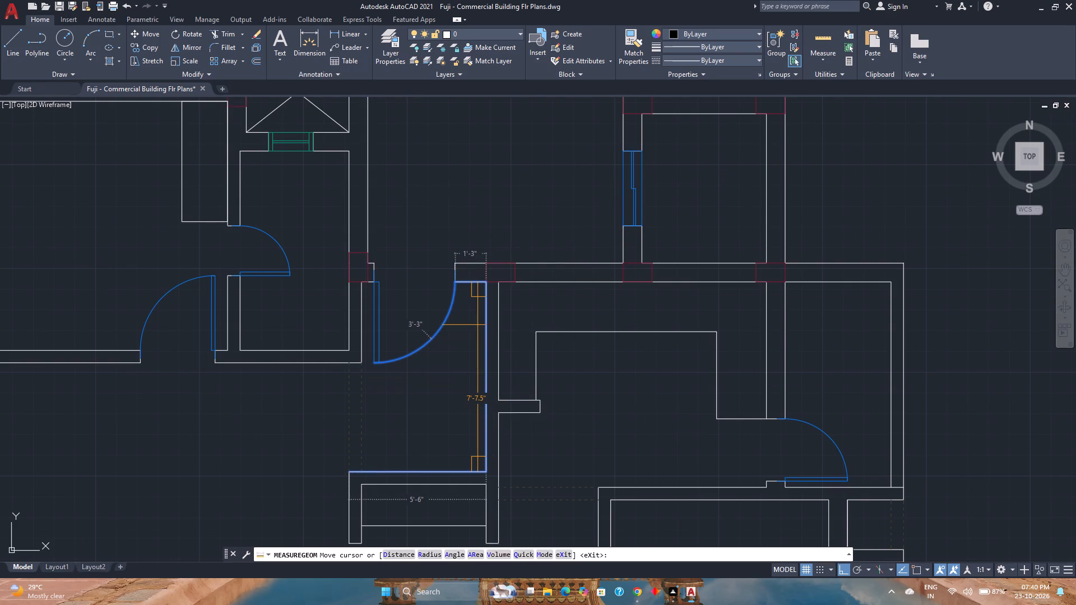
pyautogui.press('Escape')
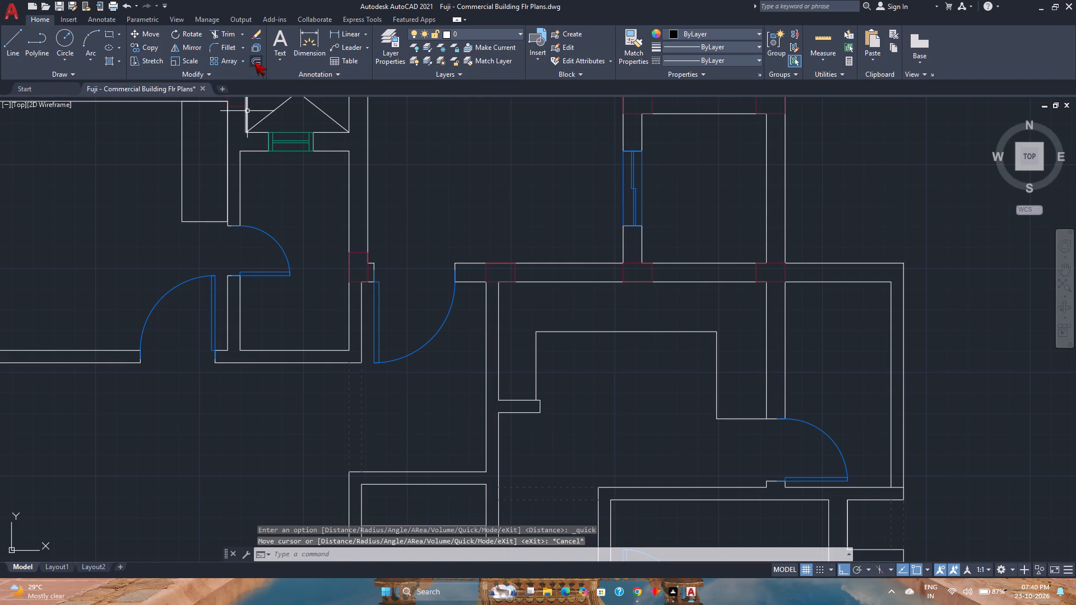
# Offset the wall line beside the lower unit's entrance door 1'1" toward the door, and save the drawing.
pyautogui.click(254, 61)
pyautogui.write("1'")
pyautogui.press('Return')
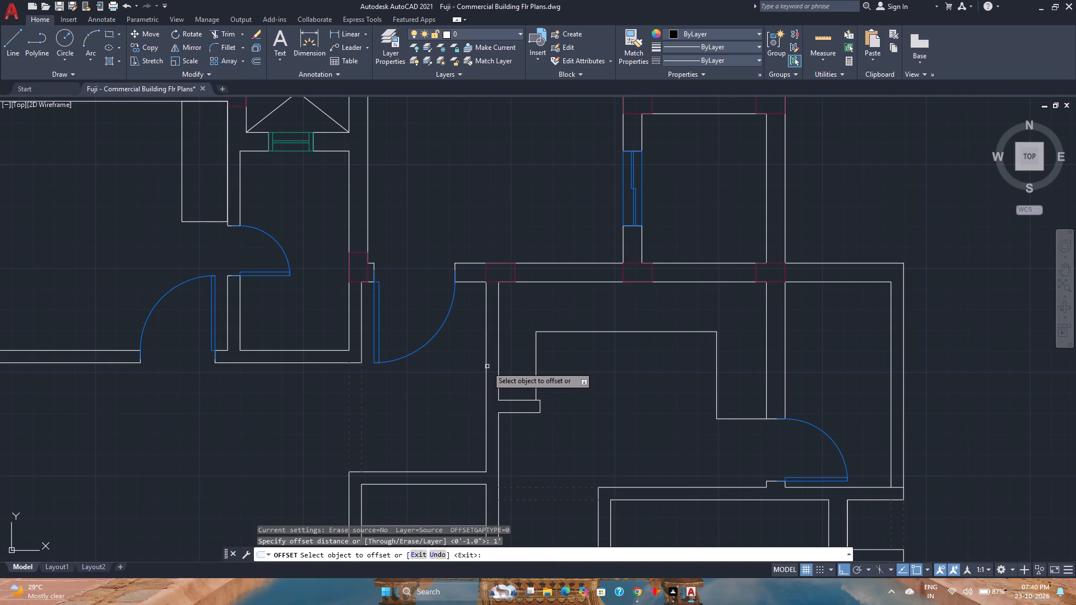
pyautogui.click(487, 366)
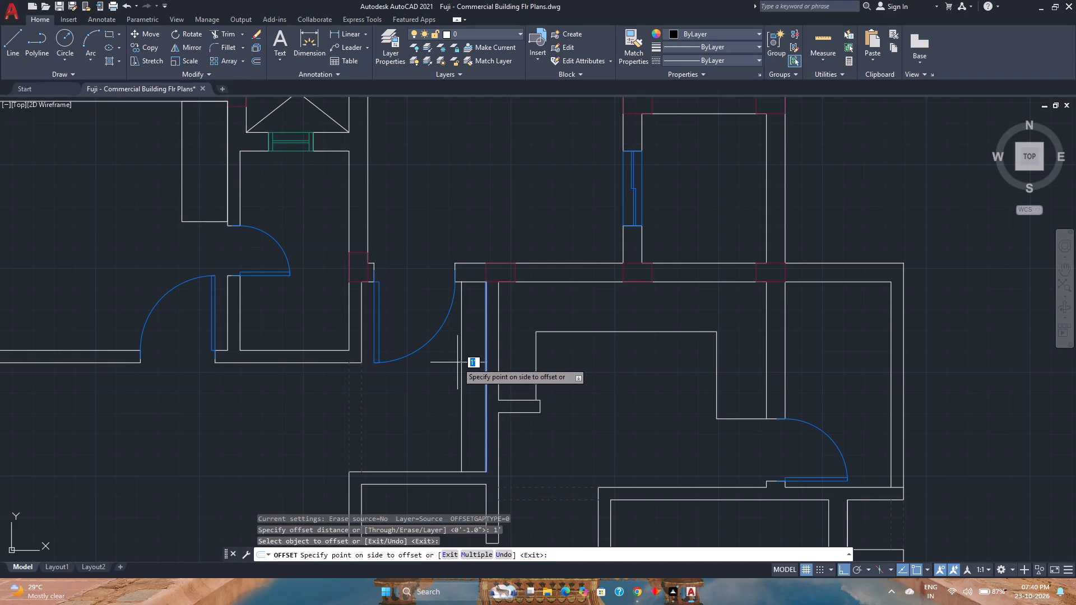
pyautogui.scroll(2, 457, 362)
pyautogui.write("1'")
pyautogui.press('1')
pyautogui.hotkey('shift', '"')
pyautogui.press('Return')
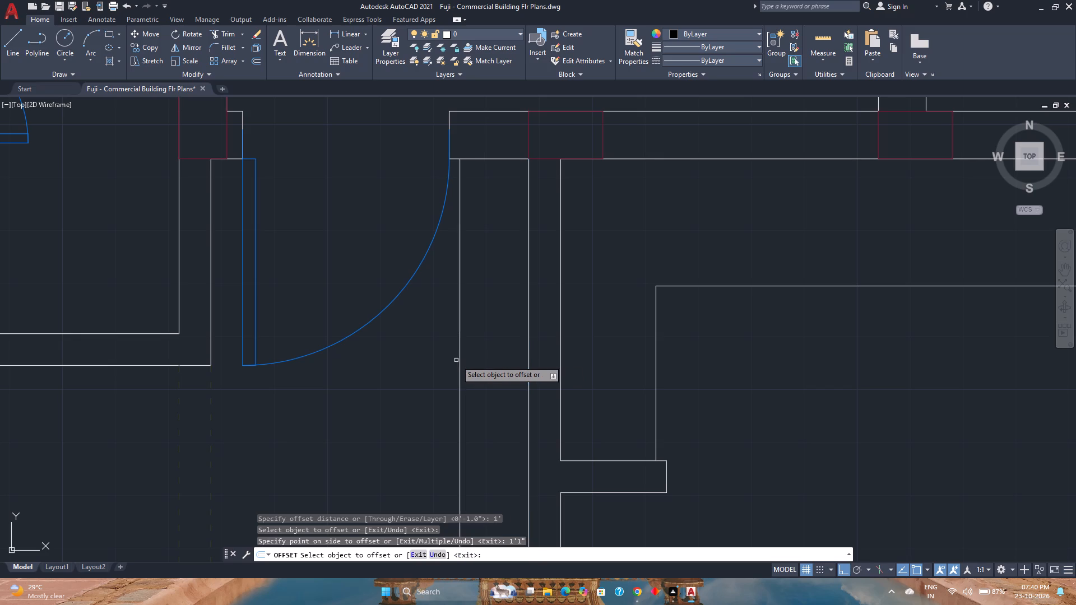
pyautogui.scroll(-4, 456, 360)
pyautogui.press('Escape')
pyautogui.hotkey('ctrl', 's')
# Offset the matching wall line beside the upper unit's entrance door 1'-1" toward the door, and save the drawing.
pyautogui.scroll(-1, 456, 360)
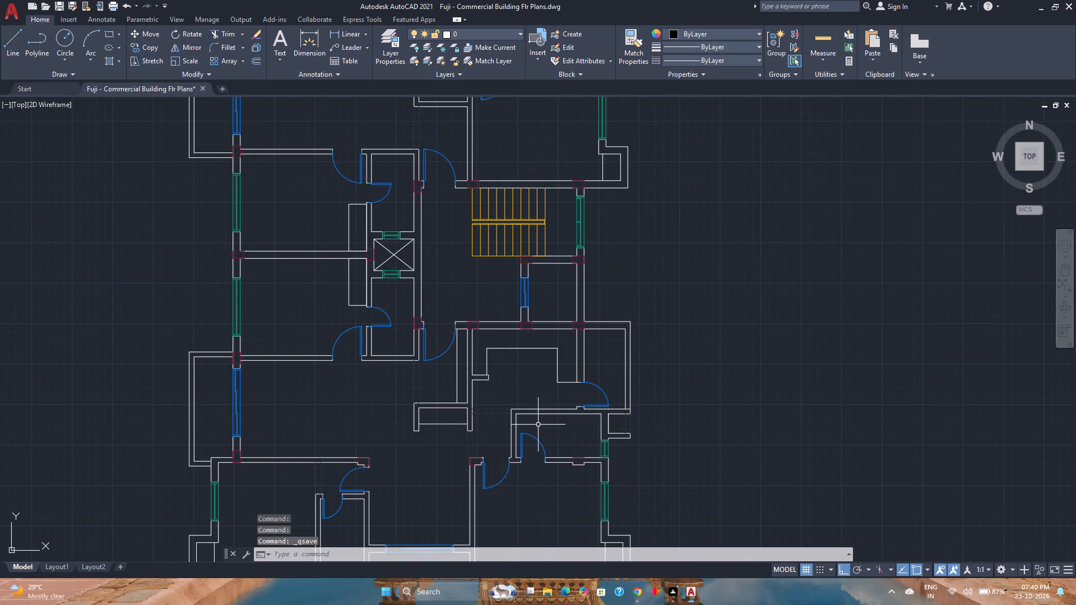
pyautogui.scroll(-2, 536, 405)
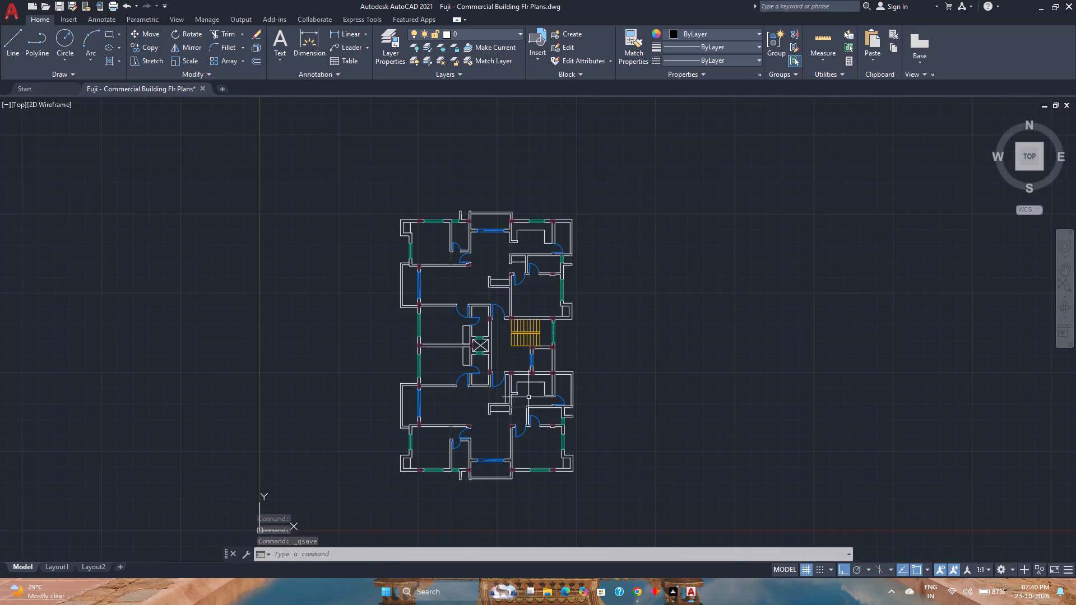
pyautogui.scroll(2, 499, 394)
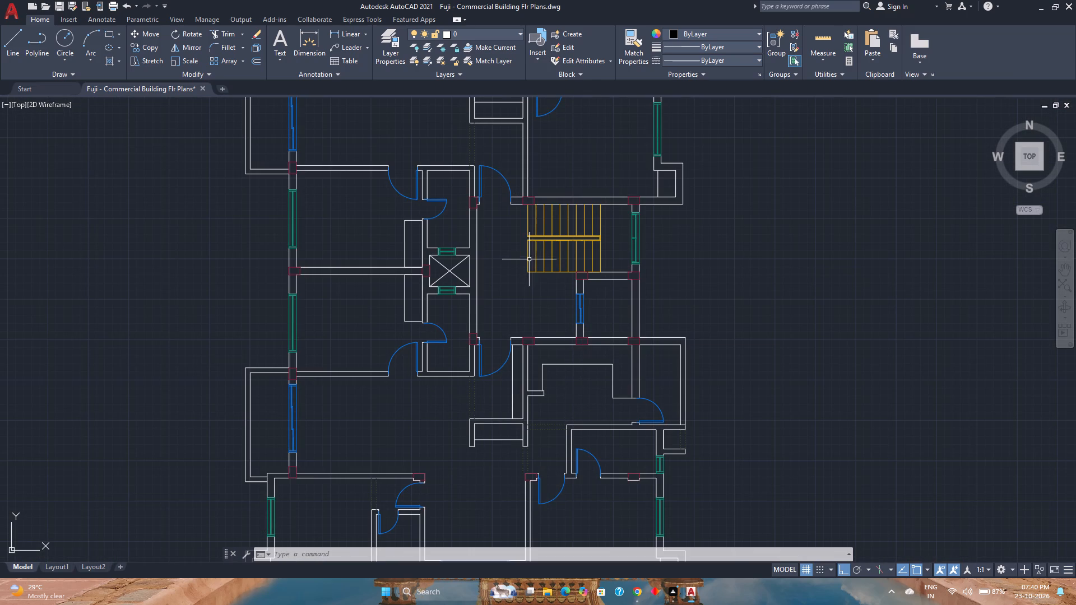
pyautogui.moveTo(529, 259); pyautogui.dragTo(527, 393, button='middle')
pyautogui.middleClick(526, 392)
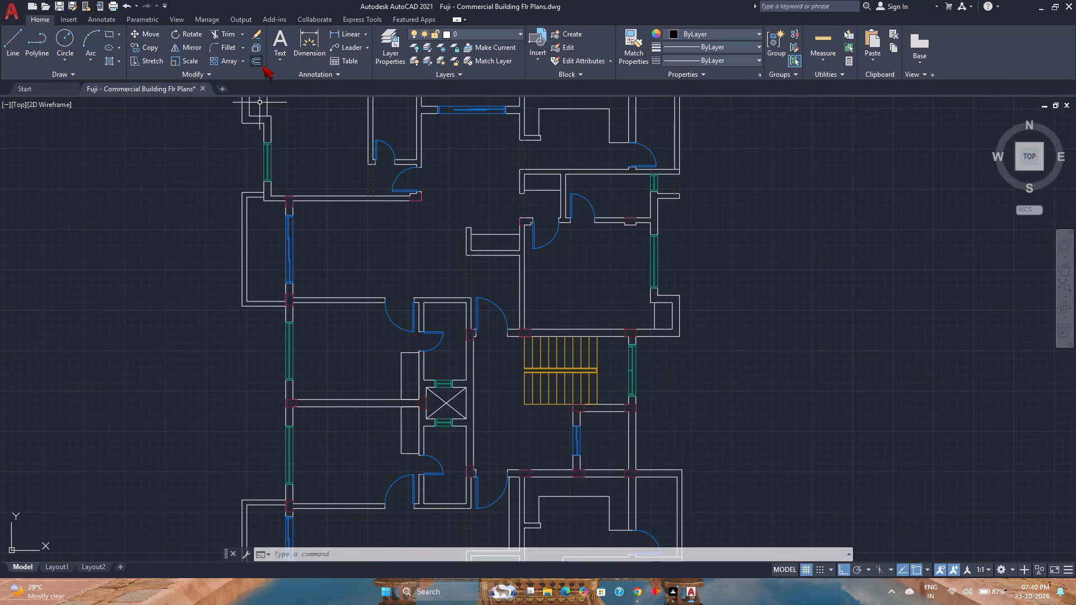
pyautogui.click(262, 65)
pyautogui.press('Return')
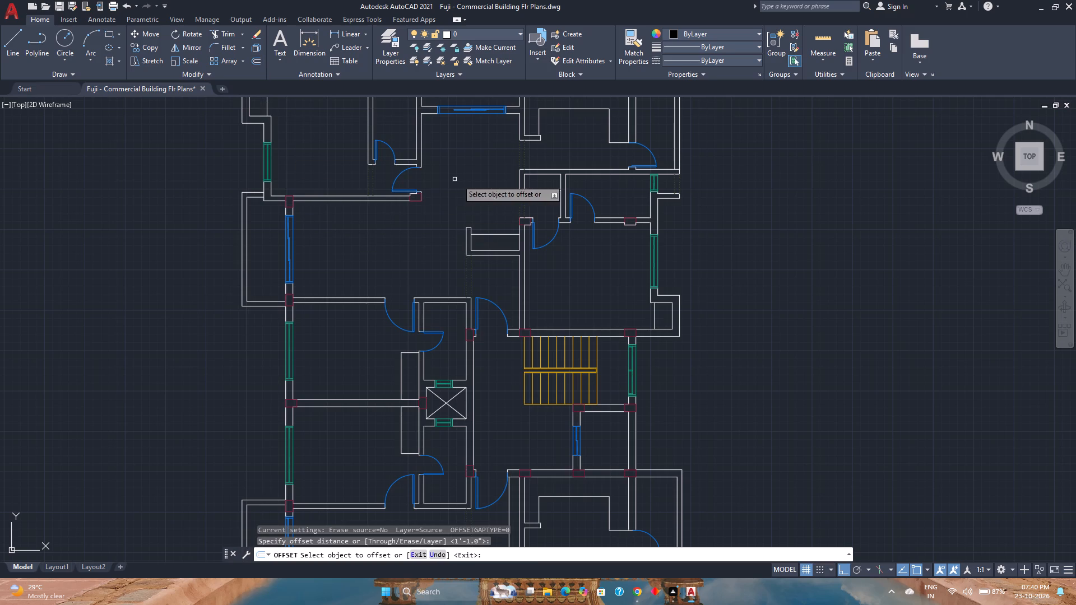
pyautogui.scroll(-1, 489, 240)
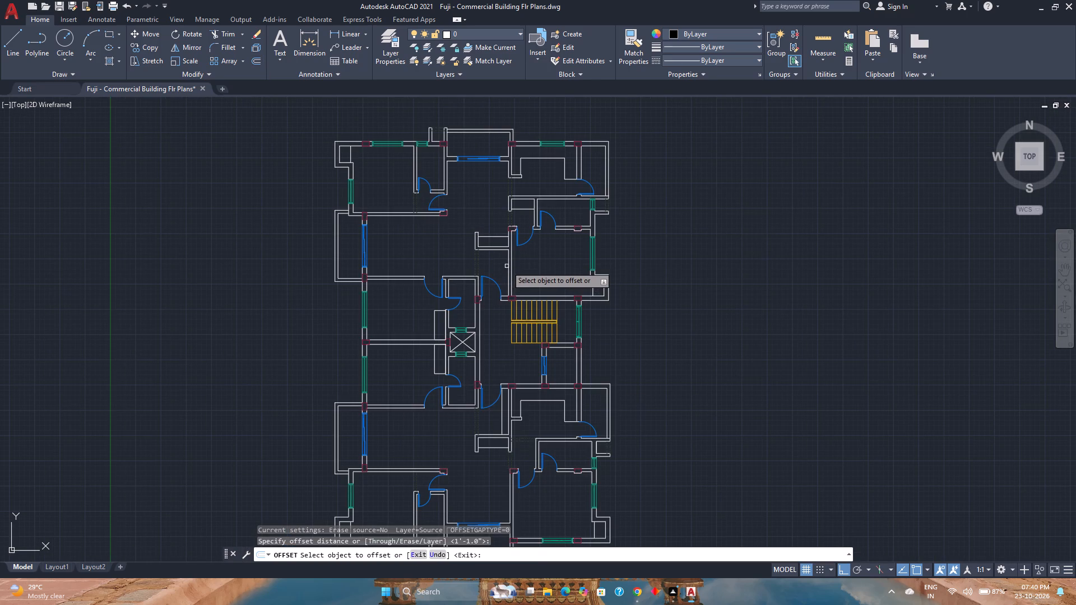
pyautogui.click(507, 266)
pyautogui.scroll(3, 500, 262)
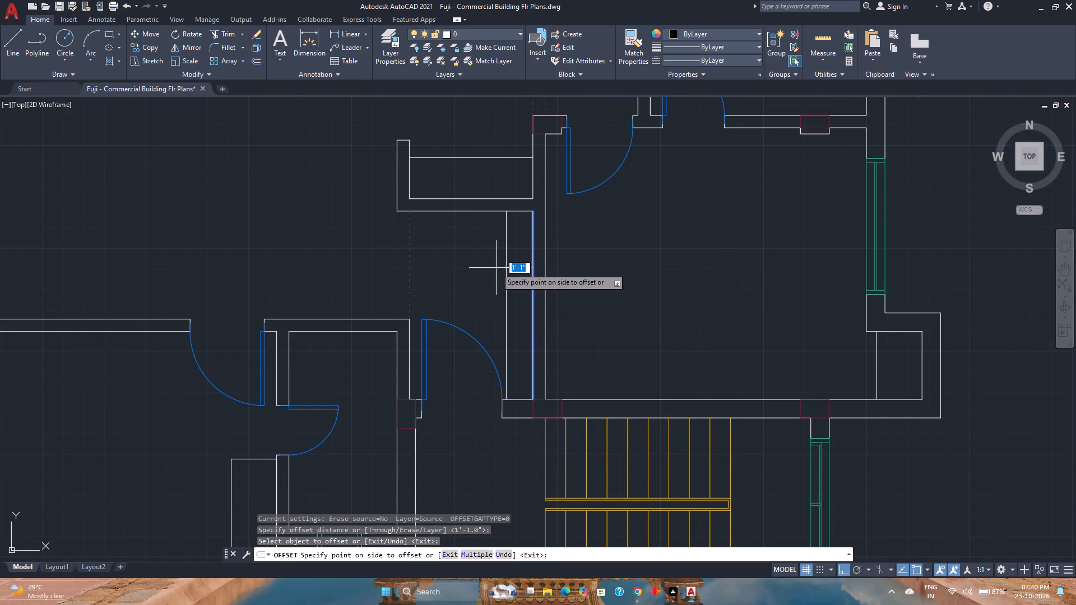
pyautogui.click(496, 268)
pyautogui.press('Escape')
pyautogui.write('sz')
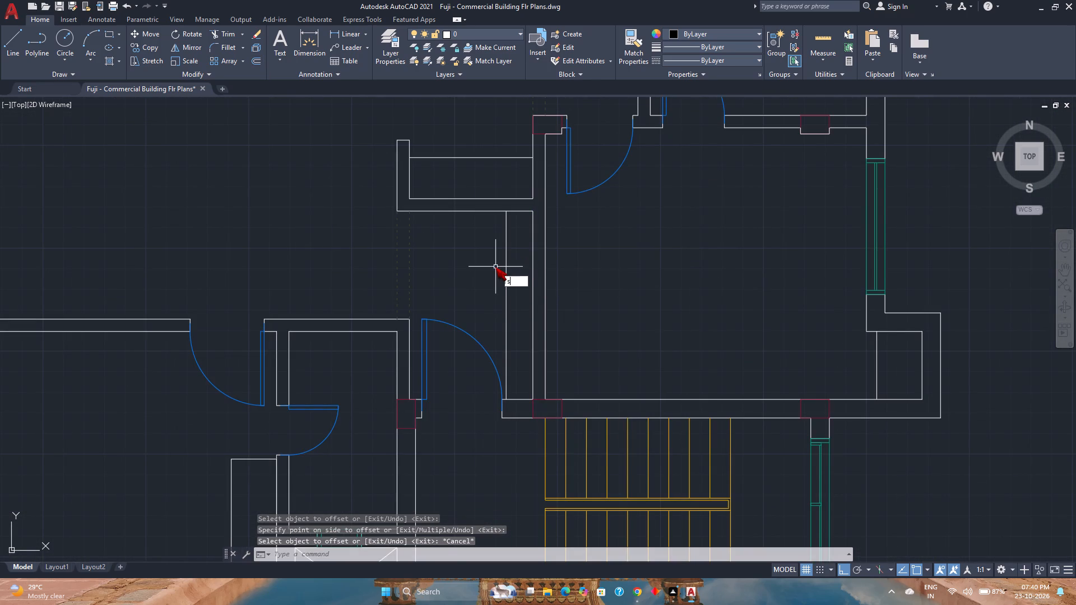
pyautogui.press('Escape')
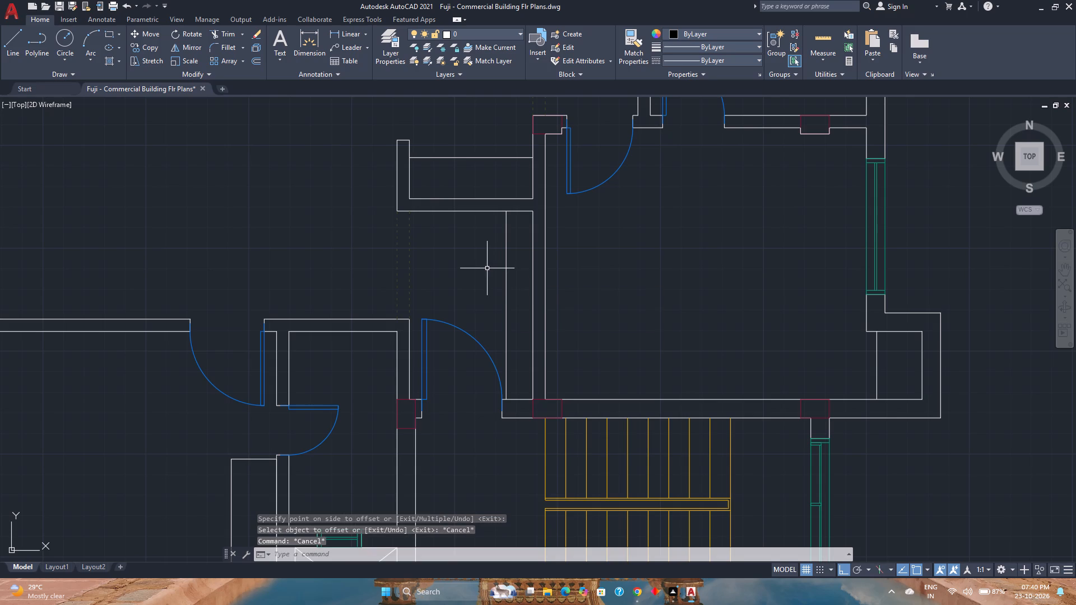
pyautogui.hotkey('ctrl', 's')
# Review the whole floor plan in model space, from the upper unit's rooms down to the lower unit.
pyautogui.scroll(-2, 486, 267)
pyautogui.scroll(-1, 472, 320)
pyautogui.moveTo(472, 320); pyautogui.dragTo(448, 420, button='middle')
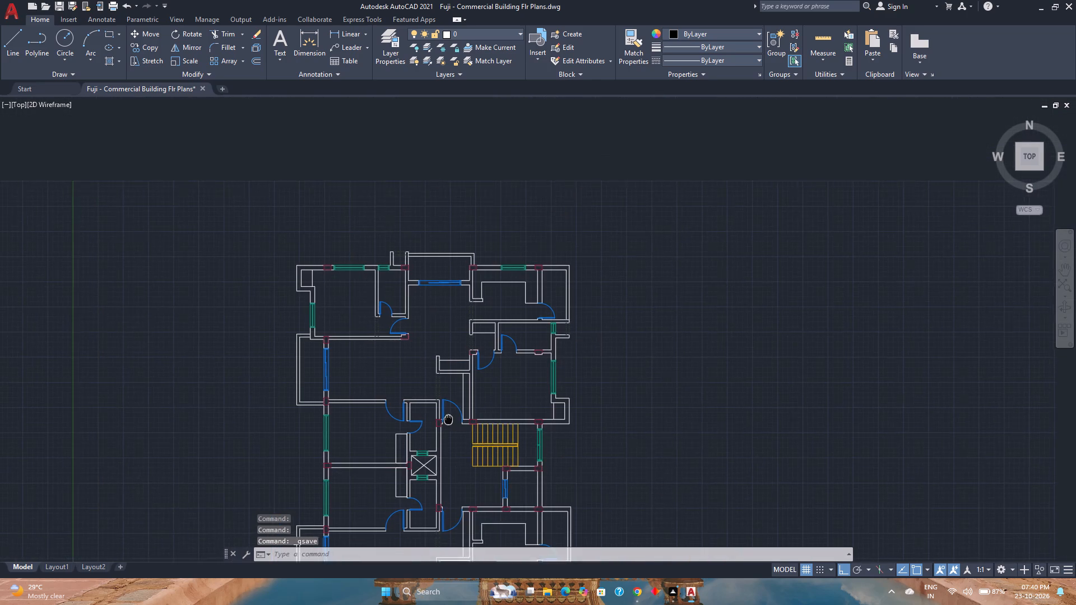
pyautogui.moveTo(448, 420); pyautogui.dragTo(443, 379, button='middle')
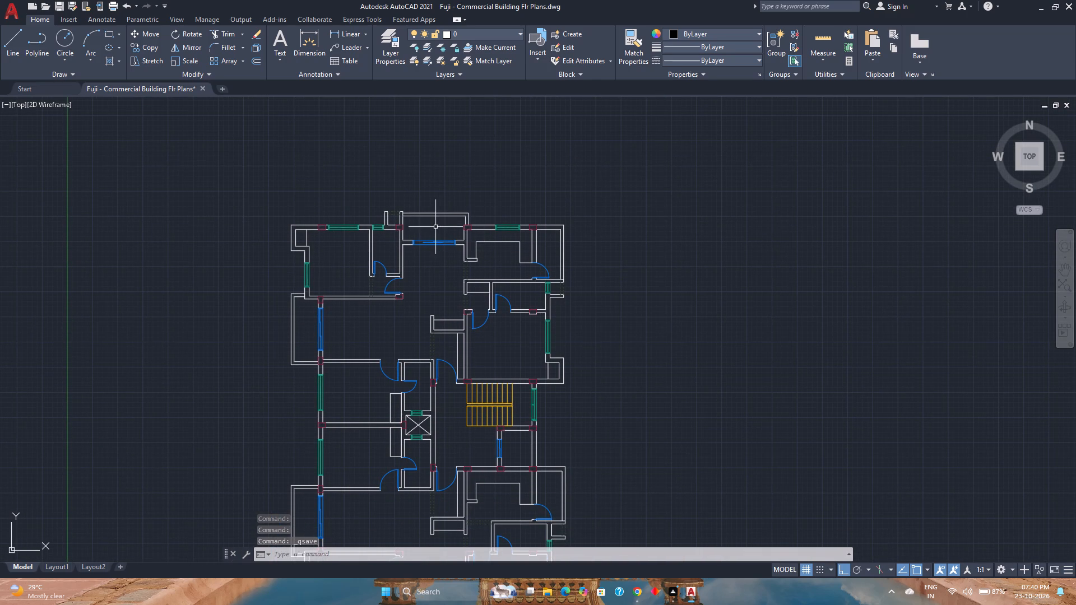
pyautogui.scroll(1, 328, 229)
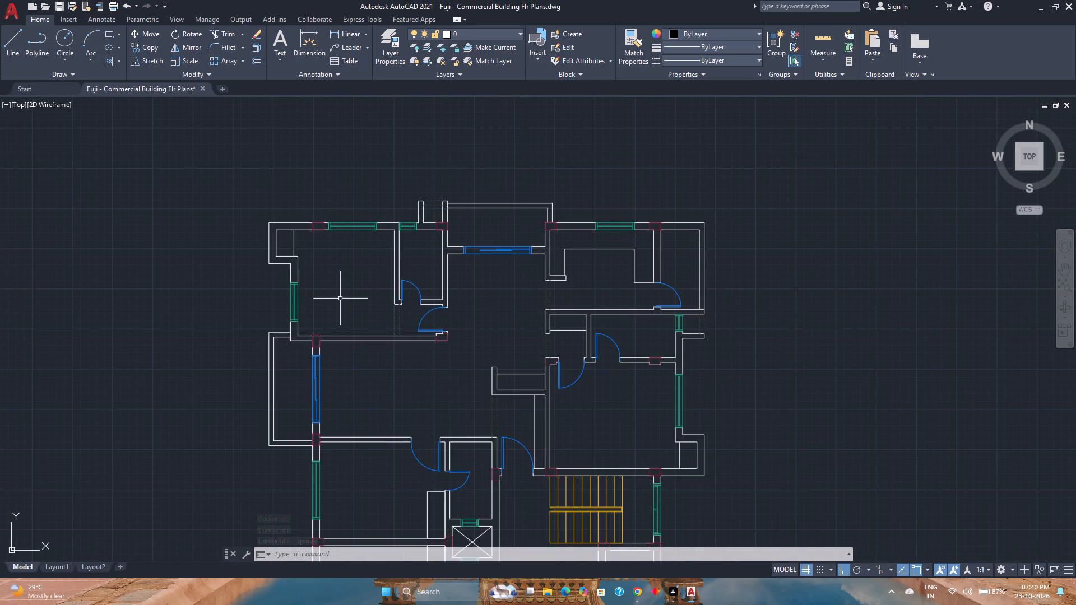
pyautogui.scroll(-2, 397, 338)
pyautogui.moveTo(424, 386); pyautogui.dragTo(428, 323, button='middle')
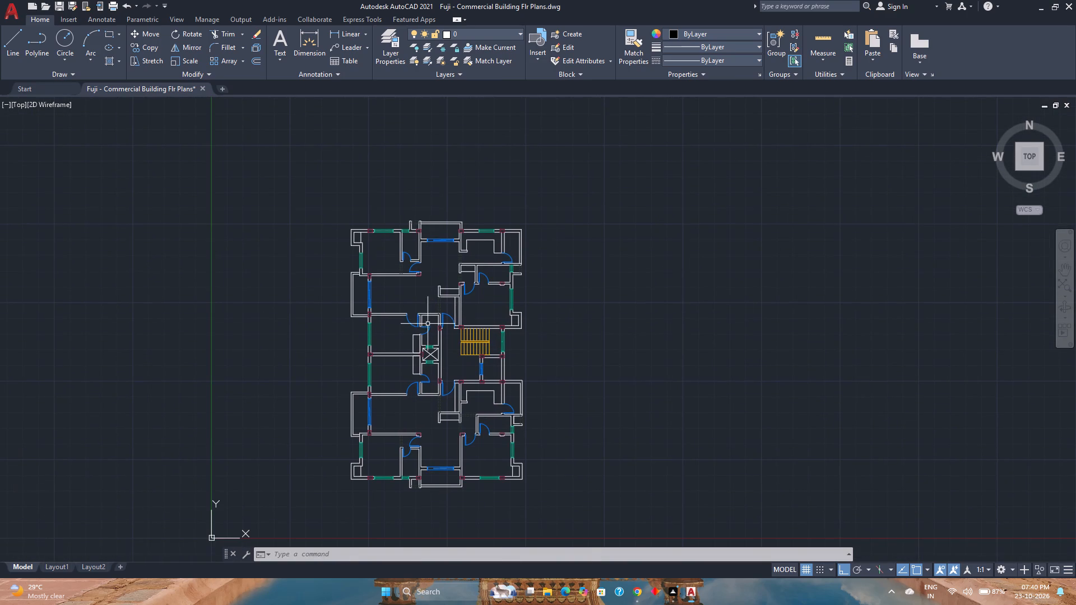
pyautogui.scroll(1, 448, 407)
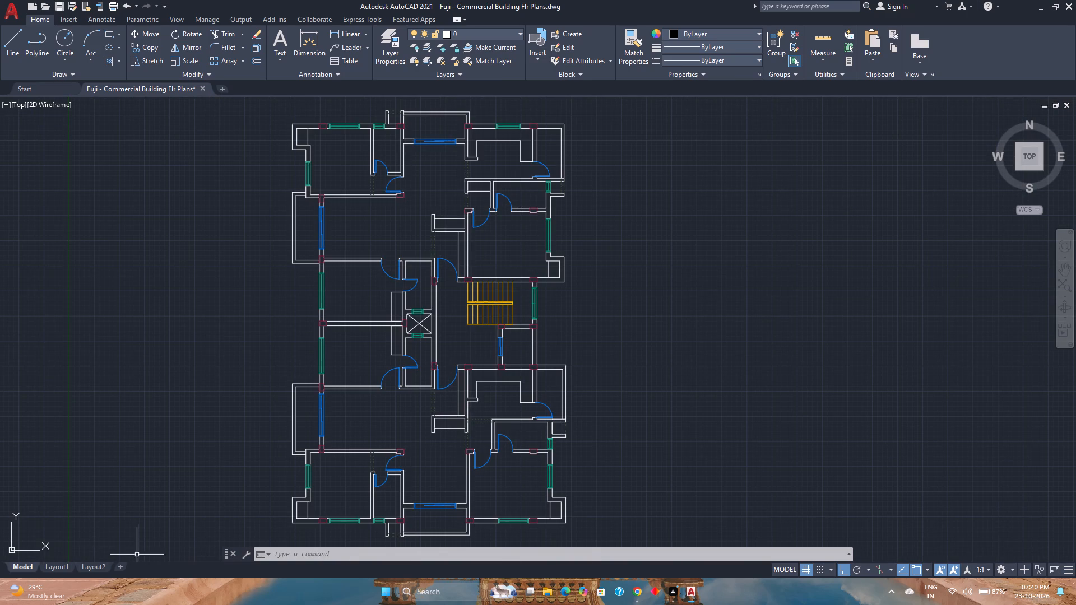
# On Layout1, restore the custom model view Plan in the viewport and return to paper space.
pyautogui.click(65, 566)
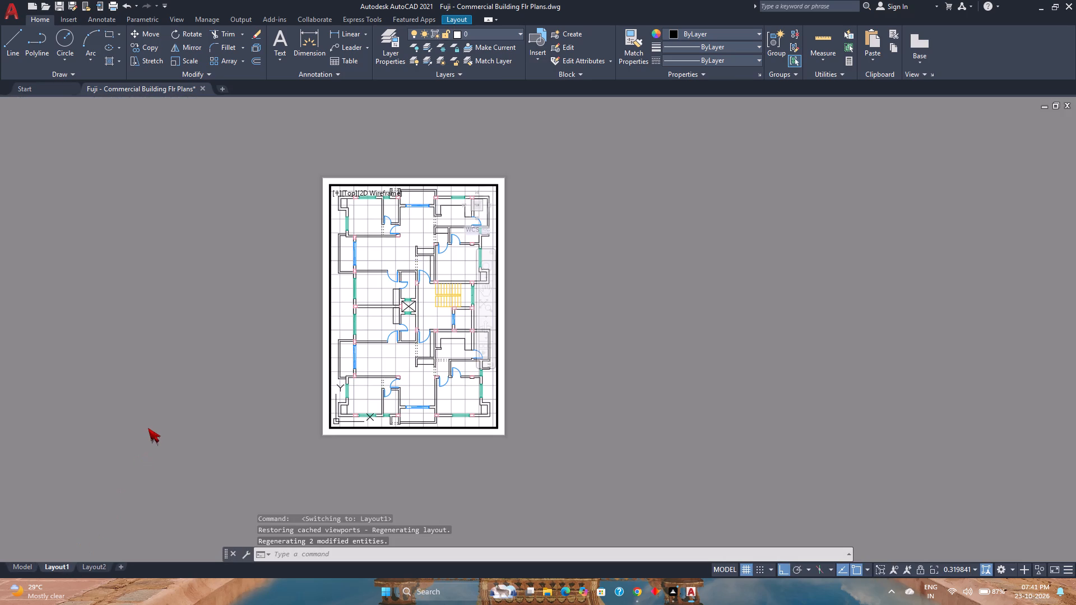
pyautogui.scroll(2, 100, 449)
pyautogui.scroll(-1, 101, 449)
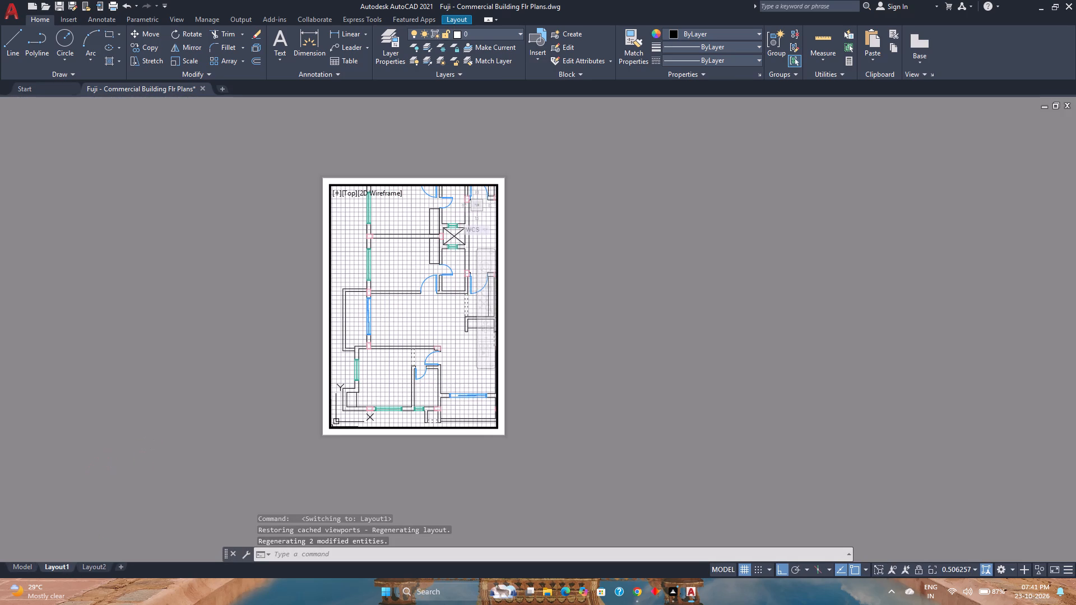
pyautogui.scroll(-1, 101, 449)
pyautogui.click(350, 193)
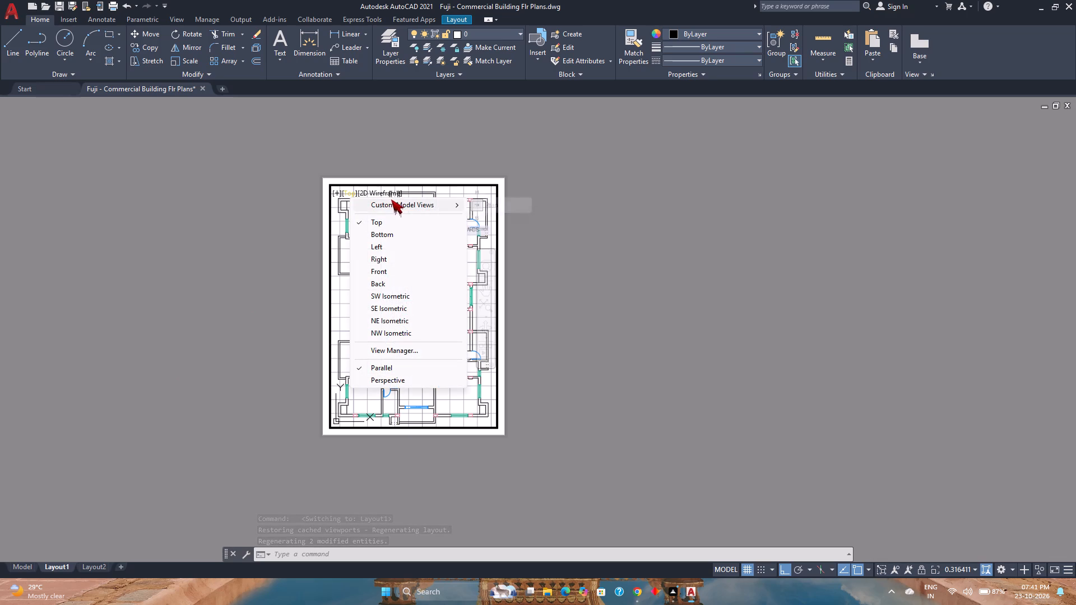
pyautogui.click(511, 207)
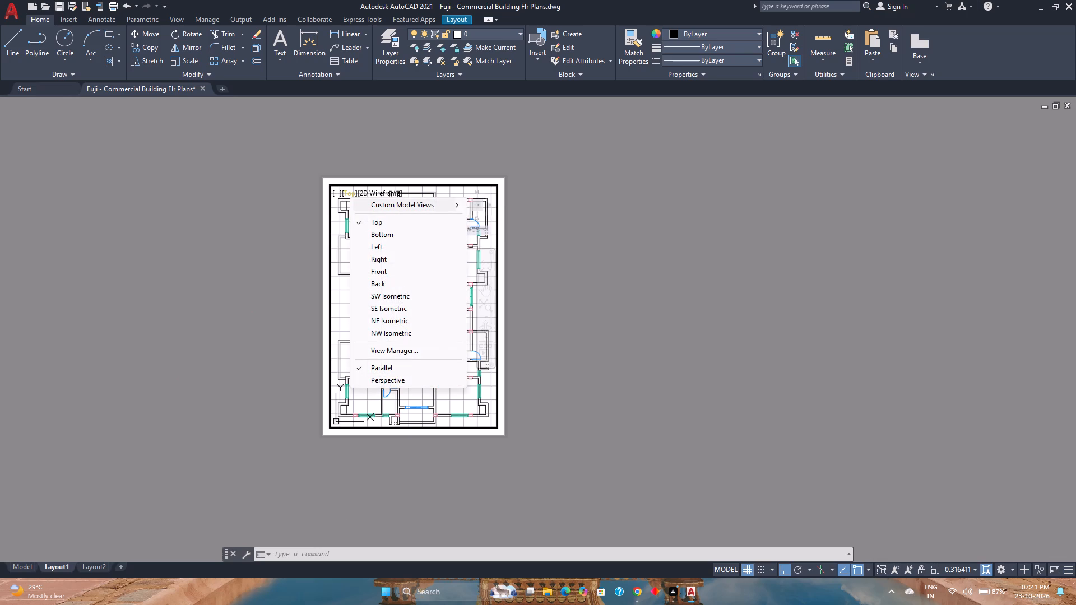
pyautogui.doubleClick(524, 257)
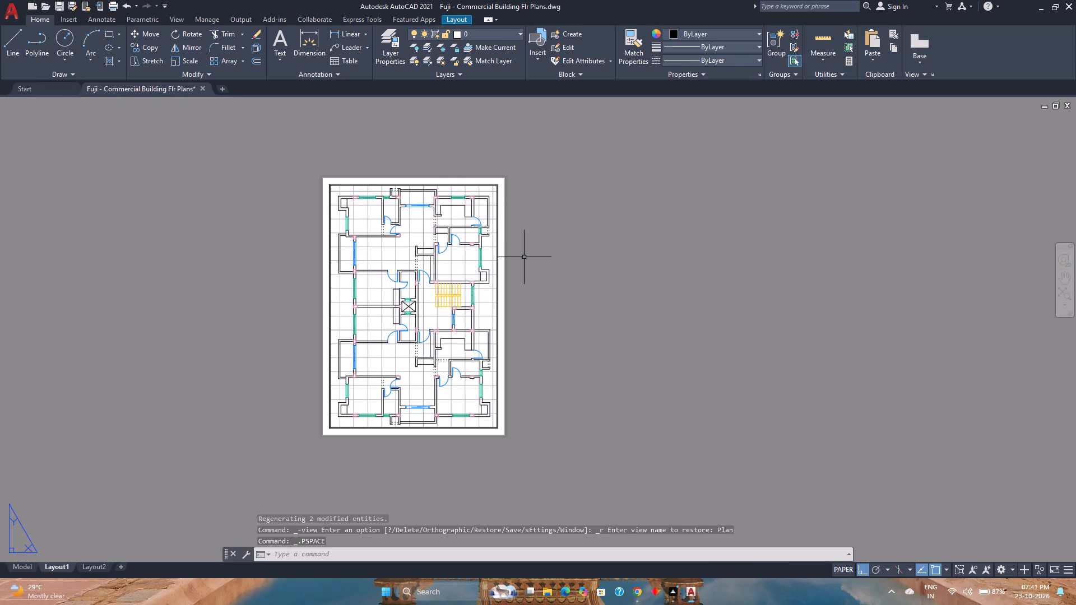
# Inspect how the floor plan sits within the border on the Layout1 sheet, including the border's lower corner.
pyautogui.scroll(1, 524, 257)
pyautogui.scroll(-2, 524, 257)
pyautogui.scroll(2, 505, 367)
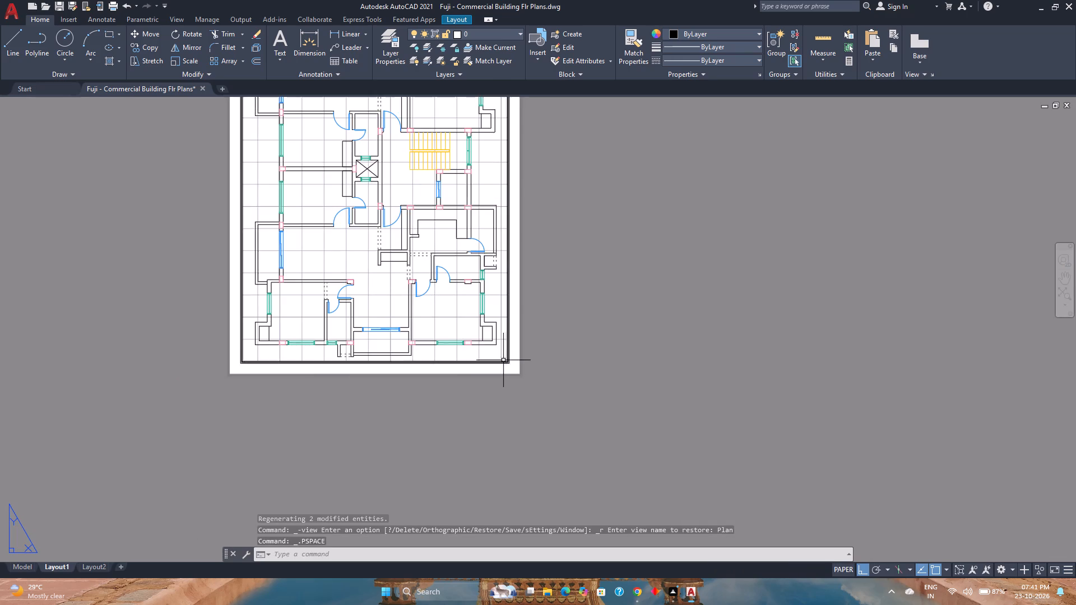
pyautogui.scroll(3, 503, 360)
pyautogui.scroll(-4, 503, 359)
pyautogui.moveTo(502, 359); pyautogui.dragTo(509, 397, button='middle')
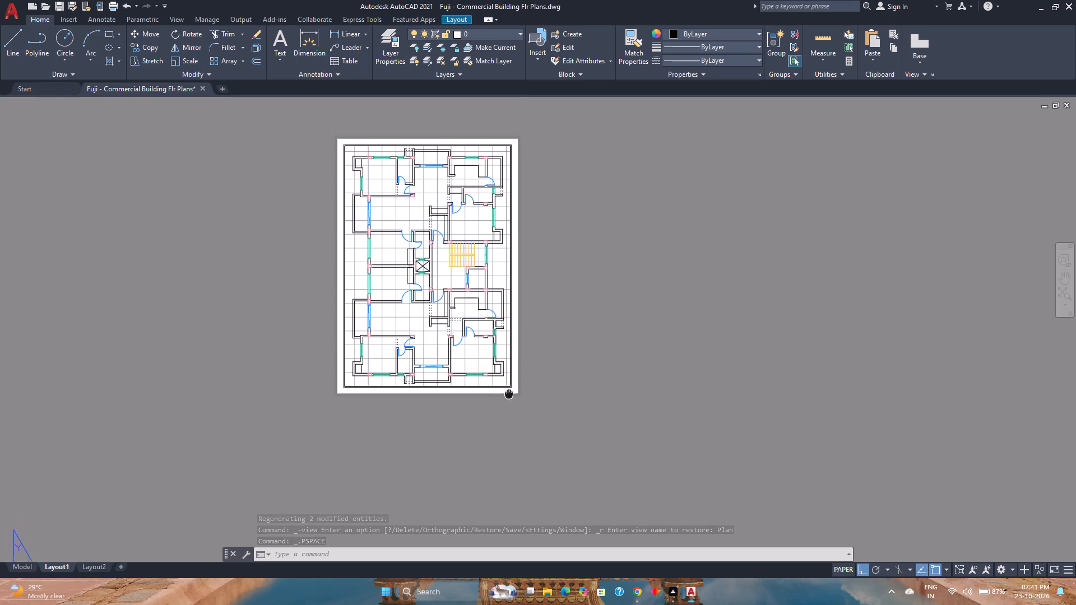
pyautogui.moveTo(509, 397); pyautogui.dragTo(511, 408, button='middle')
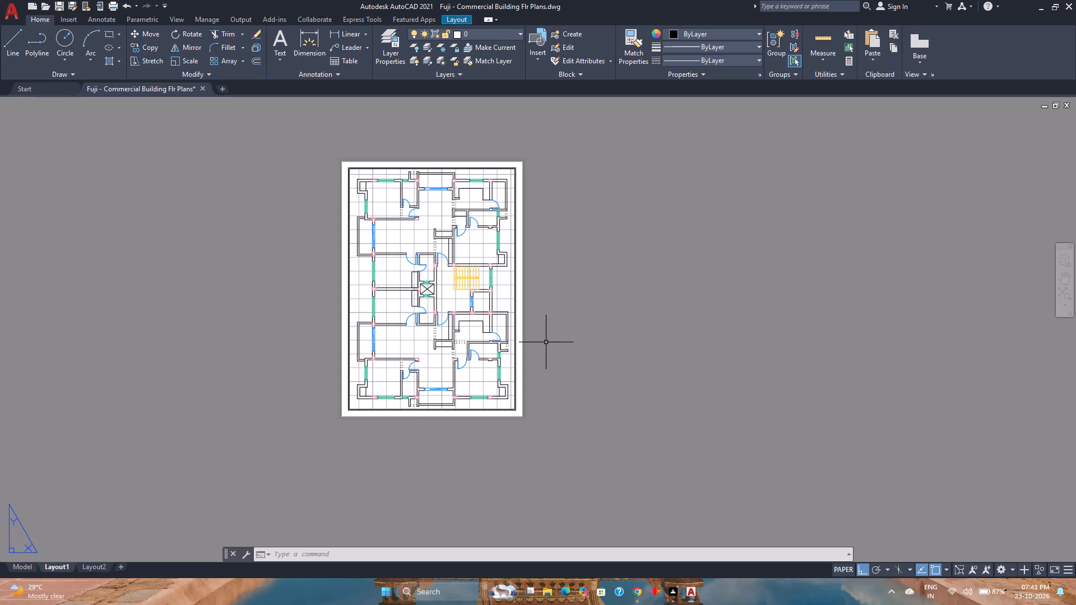
# Switch from Layout1 back to model space.
pyautogui.click(21, 573)
pyautogui.click(26, 568)
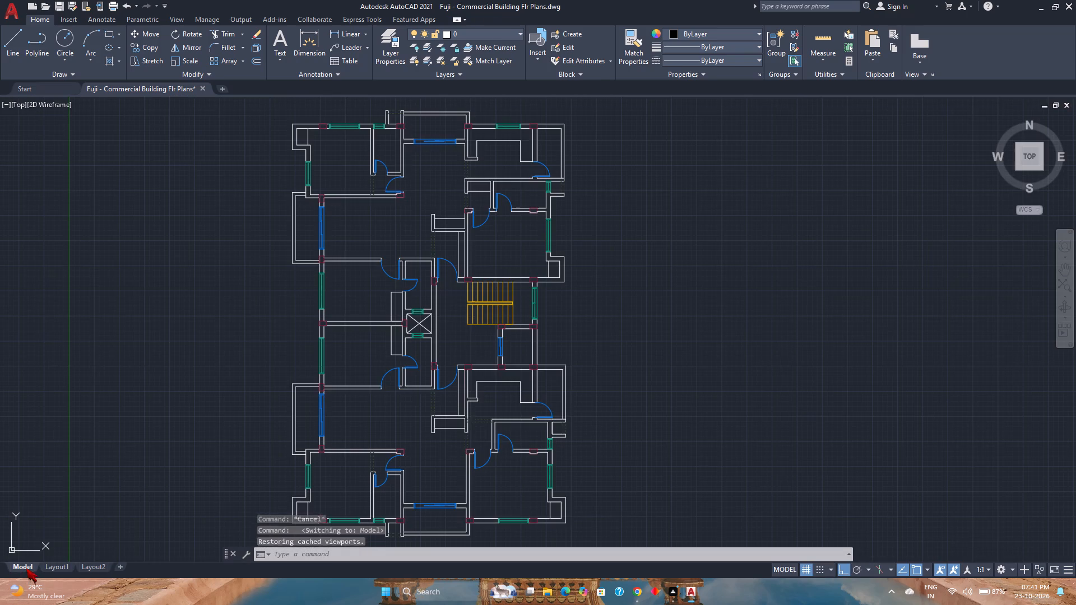
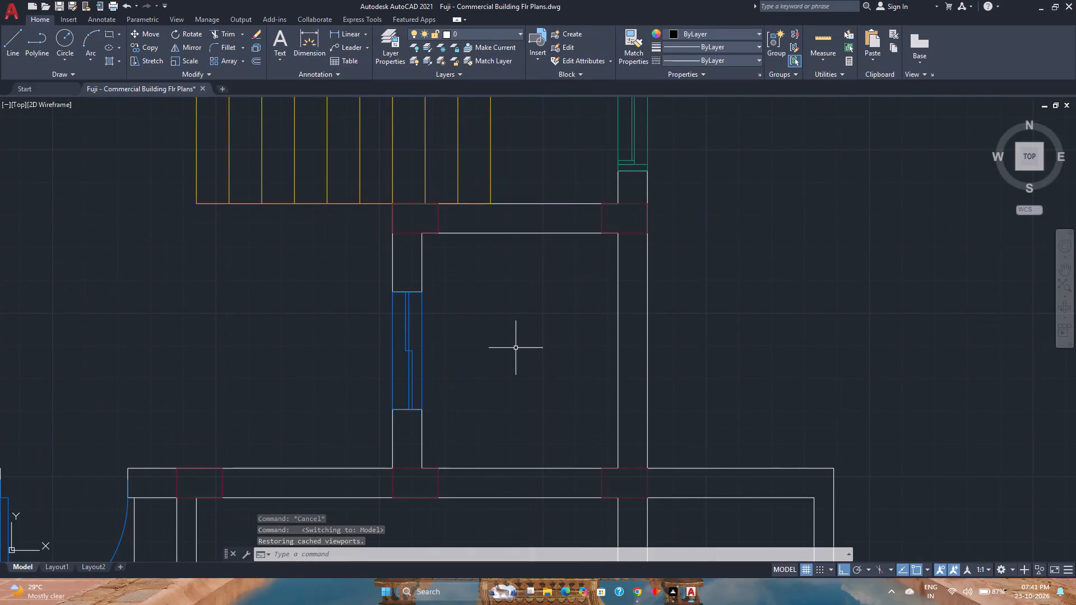
# Offset the window-side, lower and upper wall lines of the small room below the staircase inward by 4".
pyautogui.scroll(-1, 516, 346)
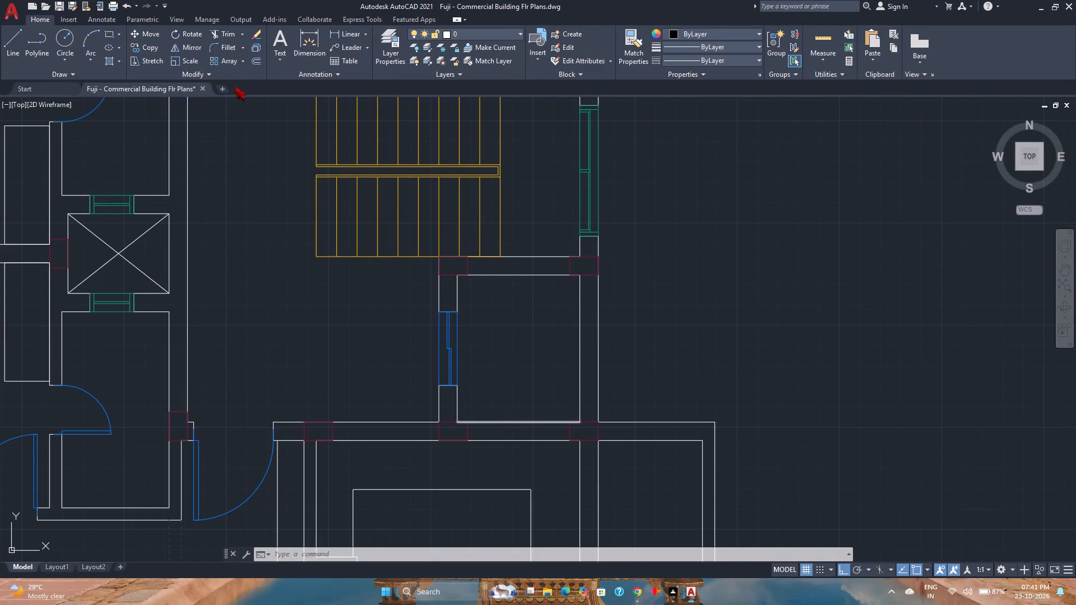
pyautogui.click(252, 62)
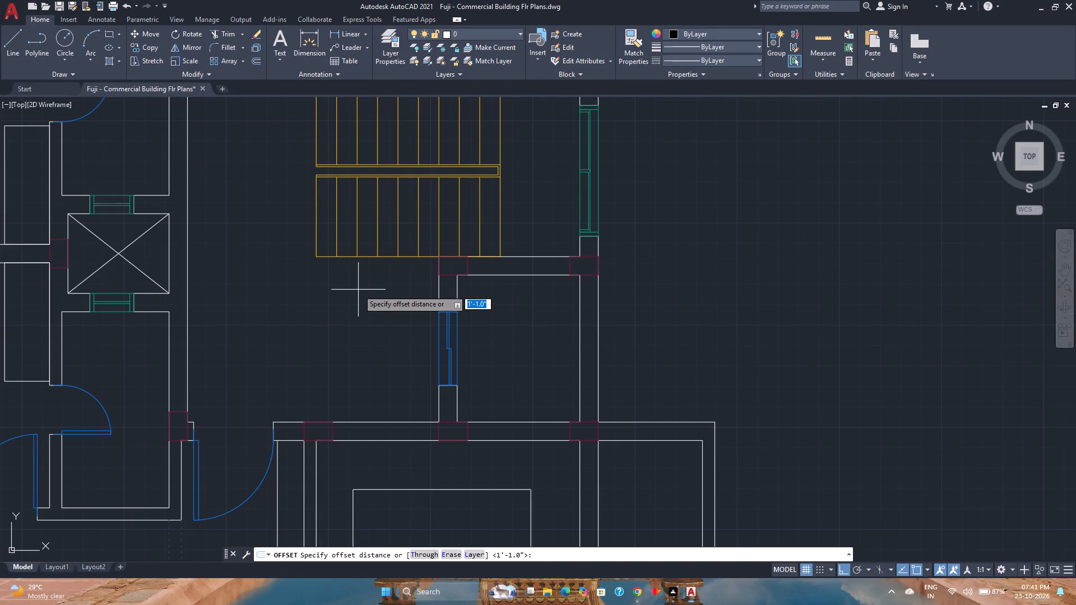
pyautogui.press('4')
pyautogui.press('Return')
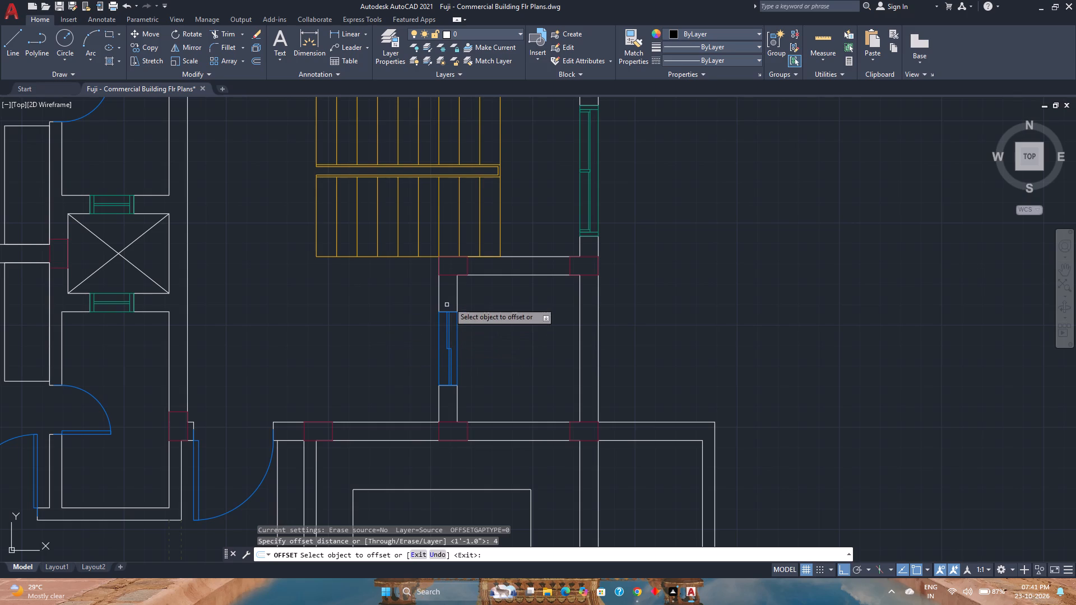
pyautogui.click(457, 295)
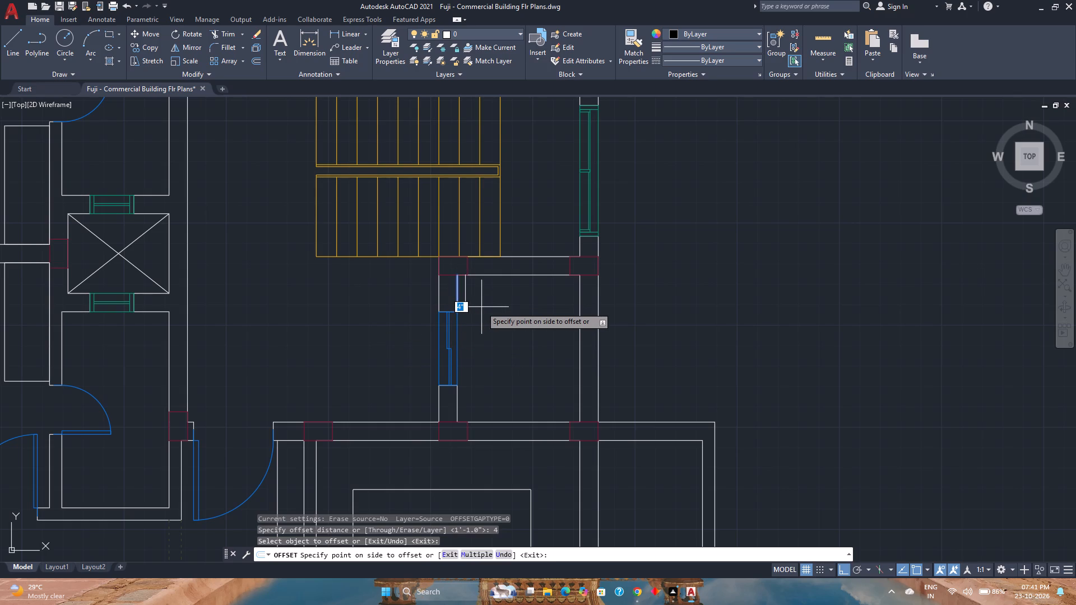
pyautogui.click(481, 307)
pyautogui.click(507, 422)
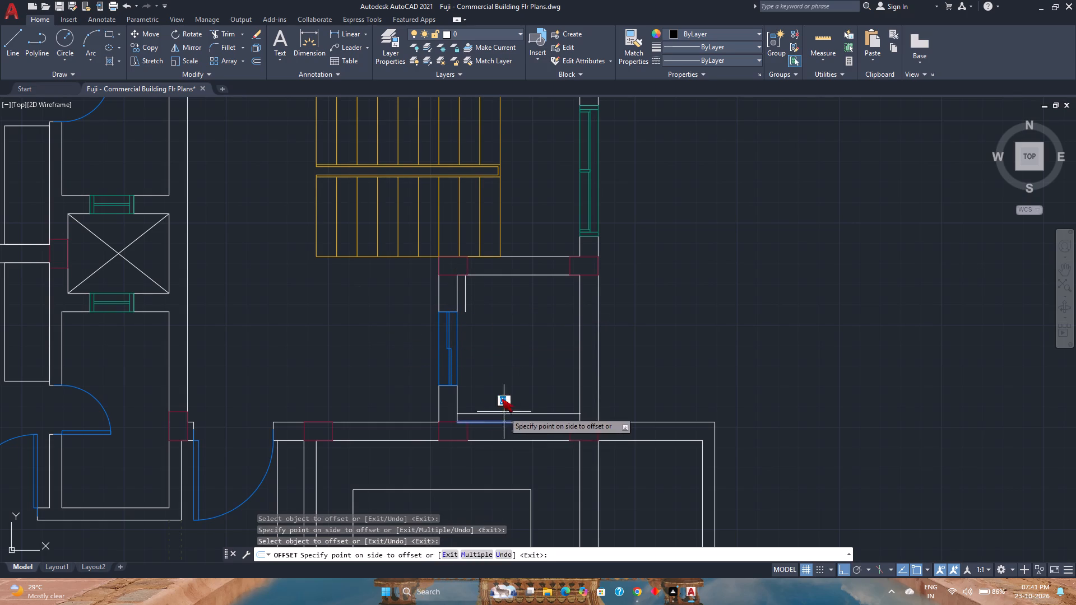
pyautogui.click(500, 384)
pyautogui.click(513, 275)
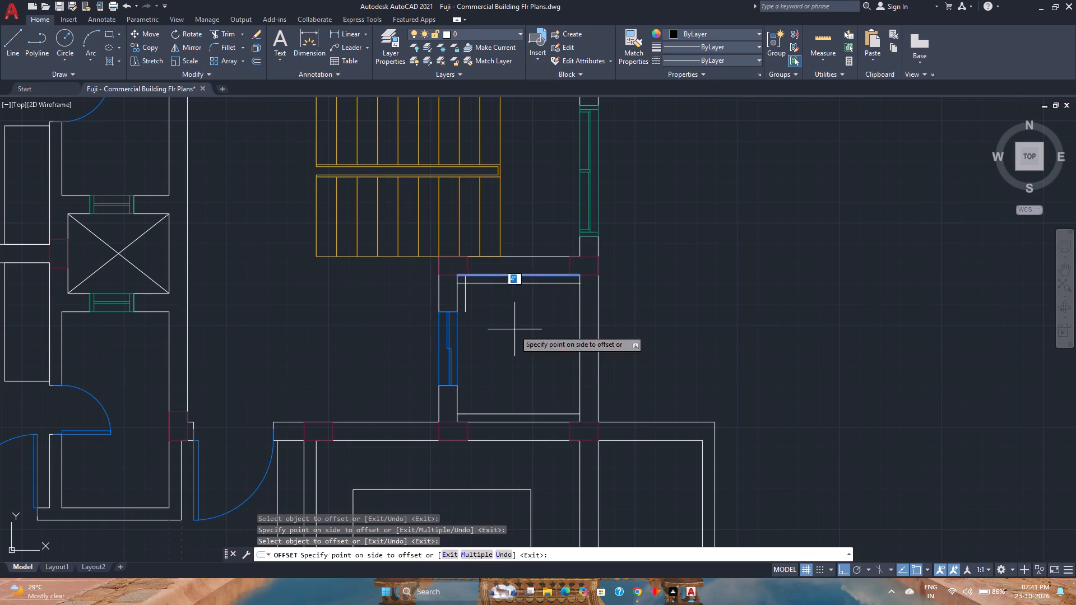
pyautogui.click(514, 333)
# Offset the same room's east wall line inward by 6", and offset that new line inward by another 2".
pyautogui.click(580, 343)
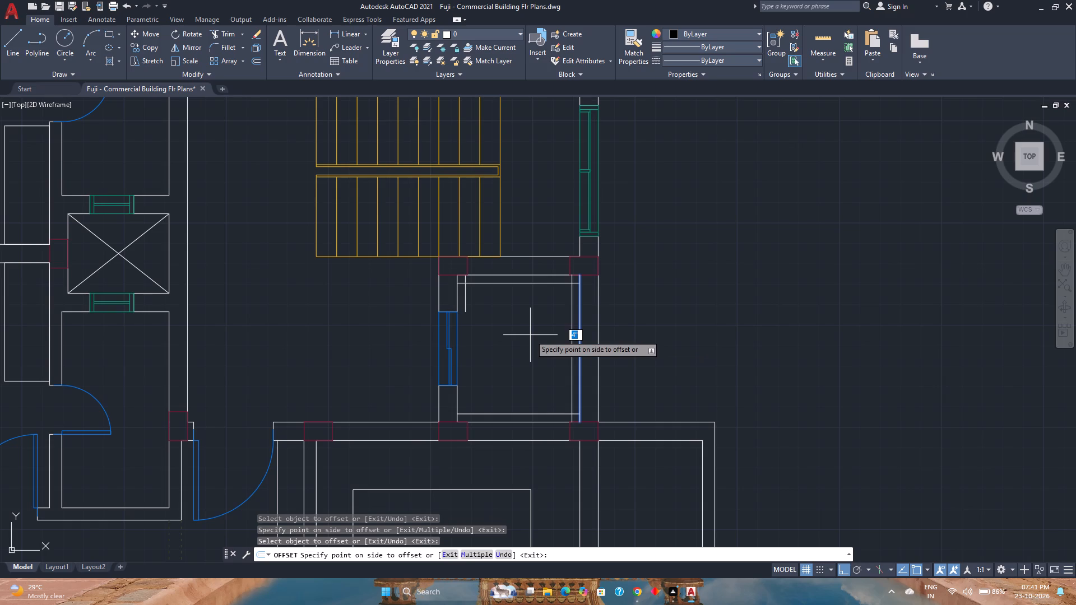
pyautogui.press('5')
pyautogui.press('BackSpace')
pyautogui.press('6')
pyautogui.press('Return')
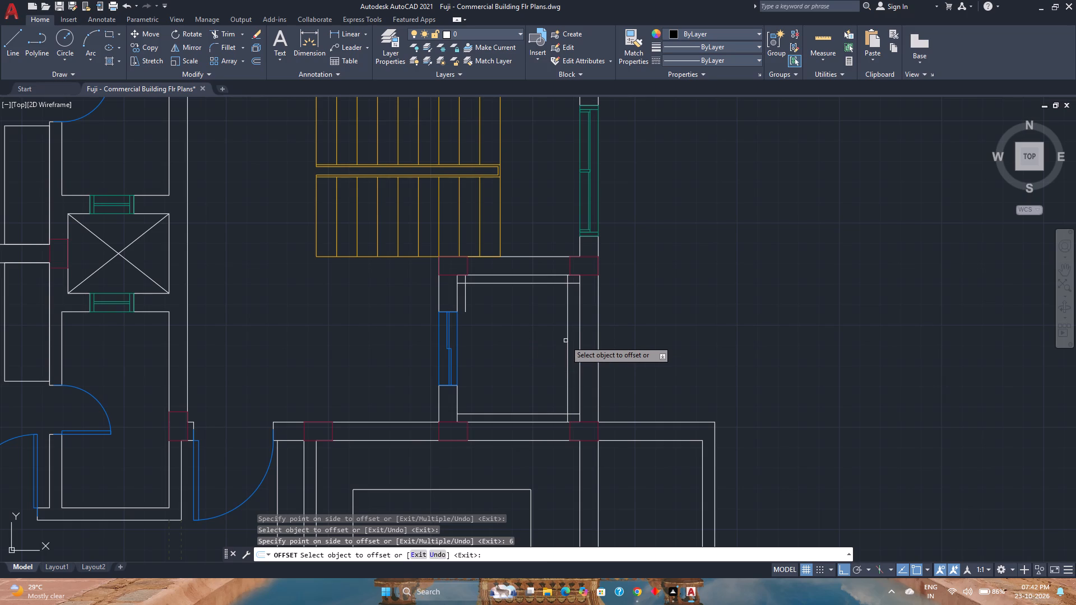
pyautogui.click(567, 340)
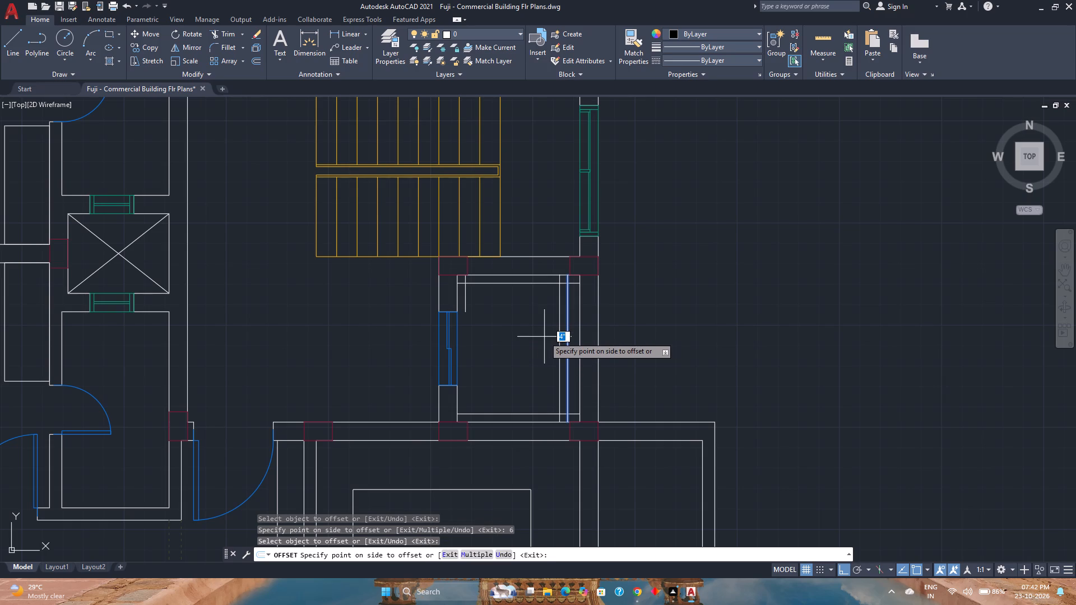
pyautogui.press('2')
pyautogui.press('Return')
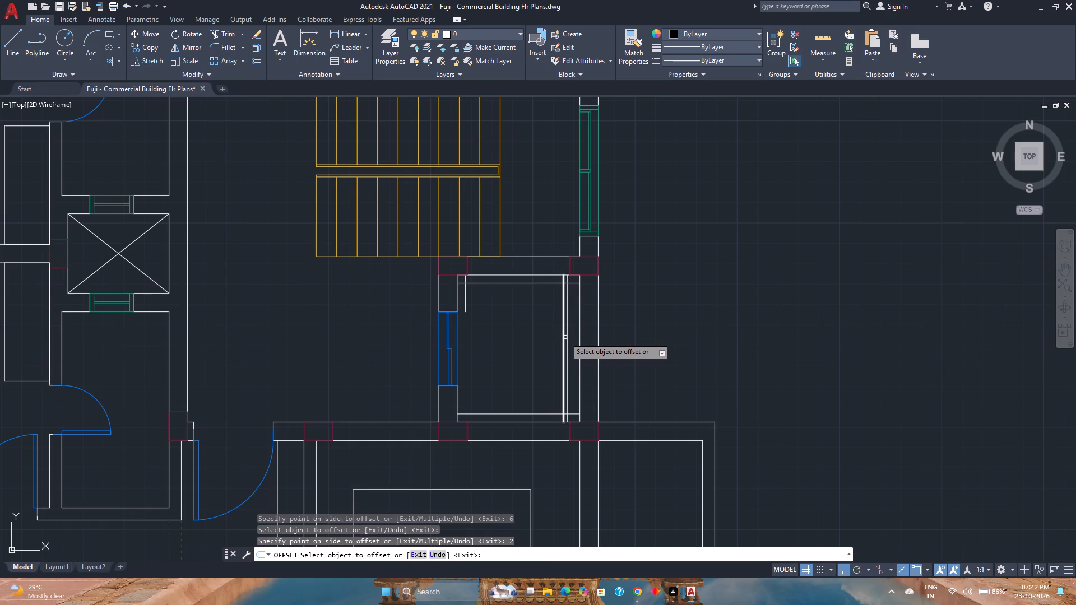
pyautogui.press('Escape')
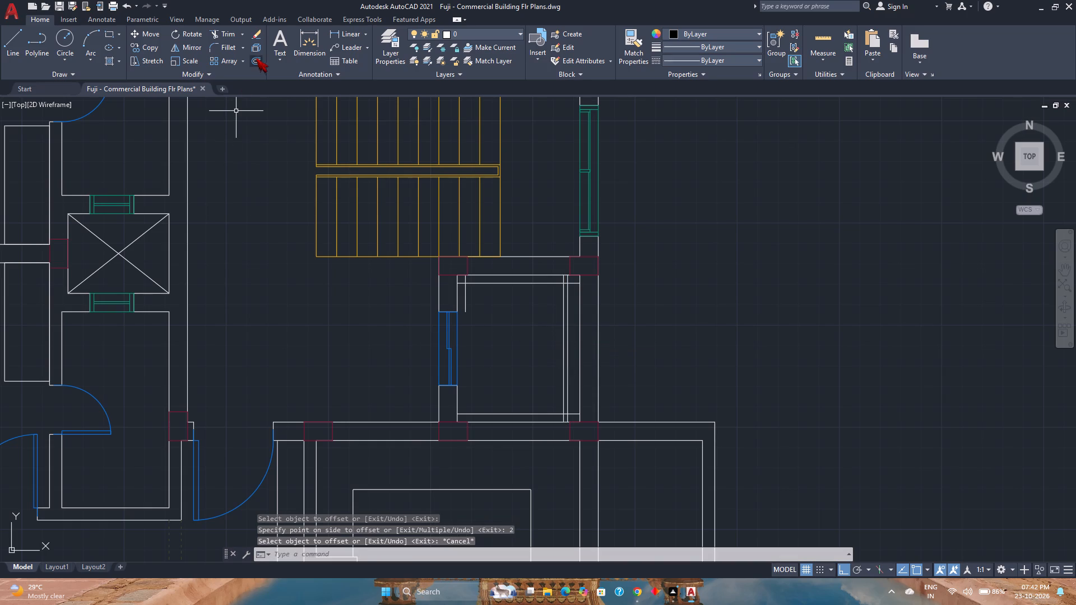
# Fillet the innermost offset lines with zero radius at all four corners to form a closed inner rectangle.
pyautogui.click(230, 47)
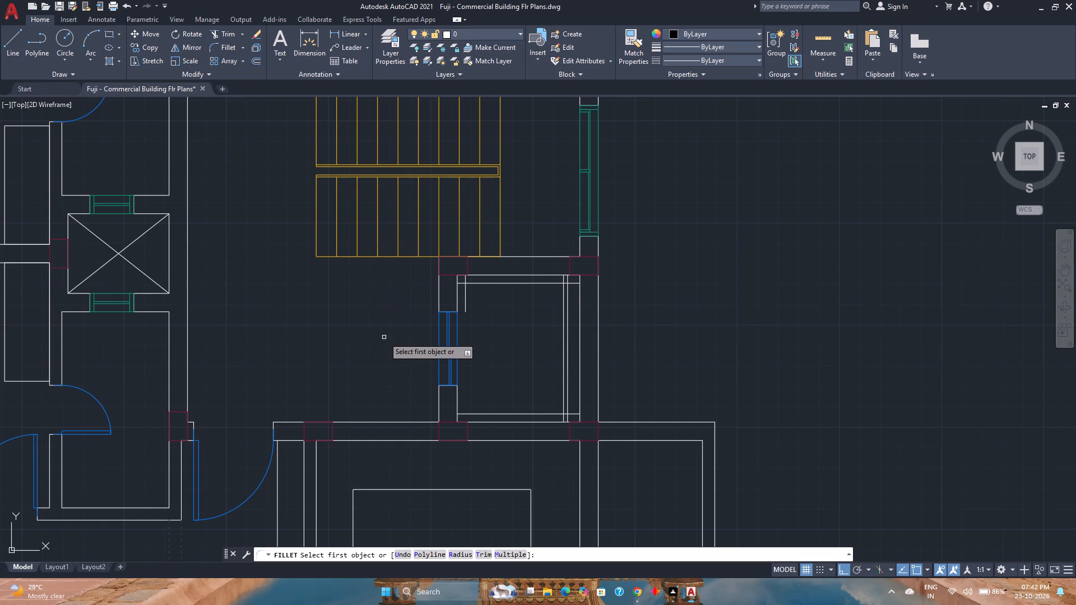
pyautogui.press('m')
pyautogui.press('Return')
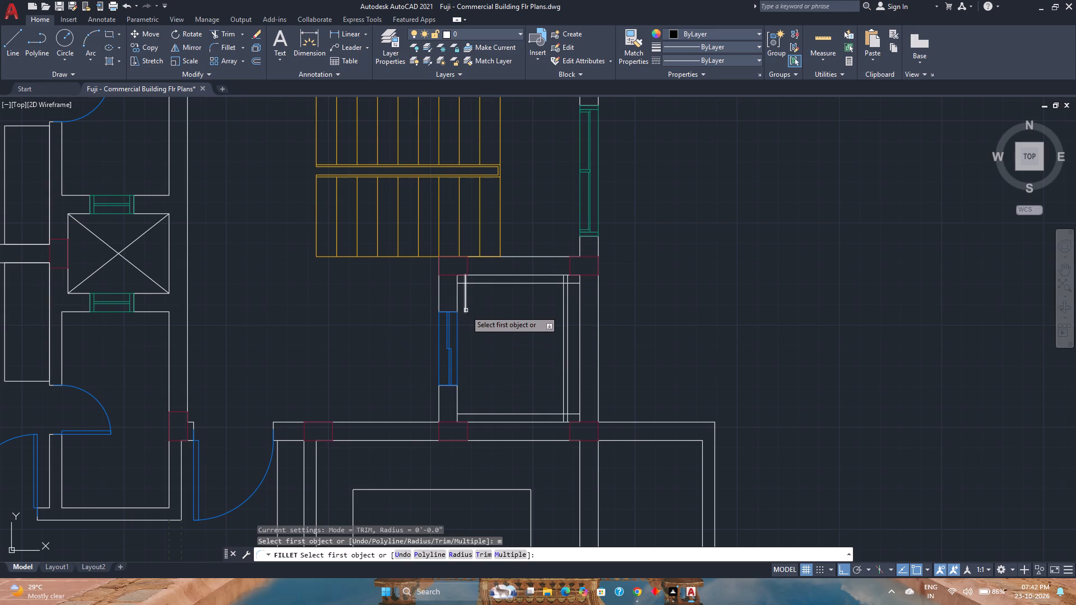
pyautogui.click(466, 308)
pyautogui.click(484, 415)
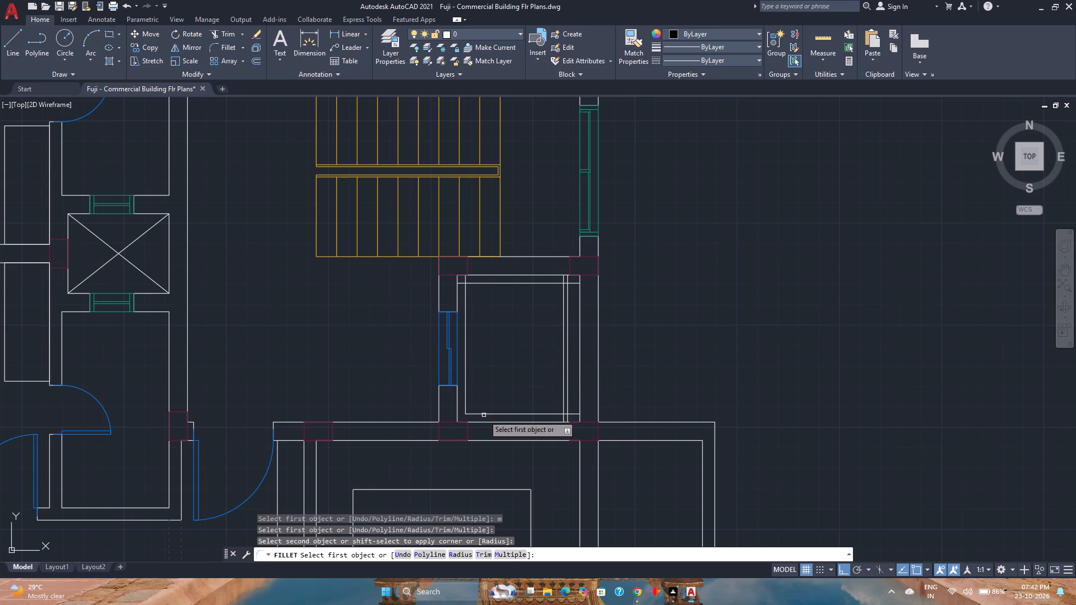
pyautogui.click(466, 311)
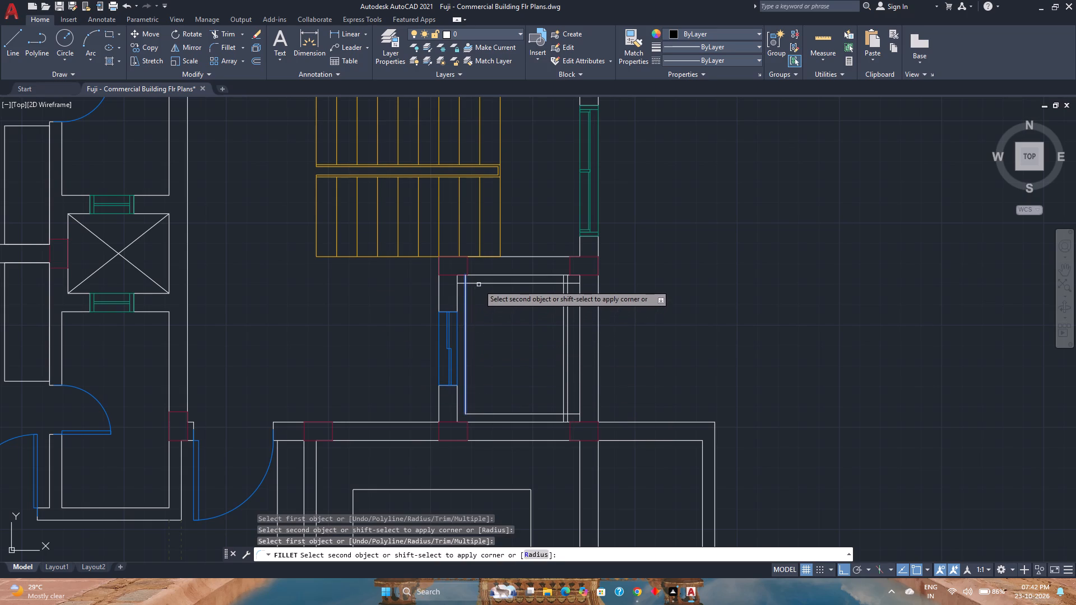
pyautogui.click(479, 284)
pyautogui.click(532, 285)
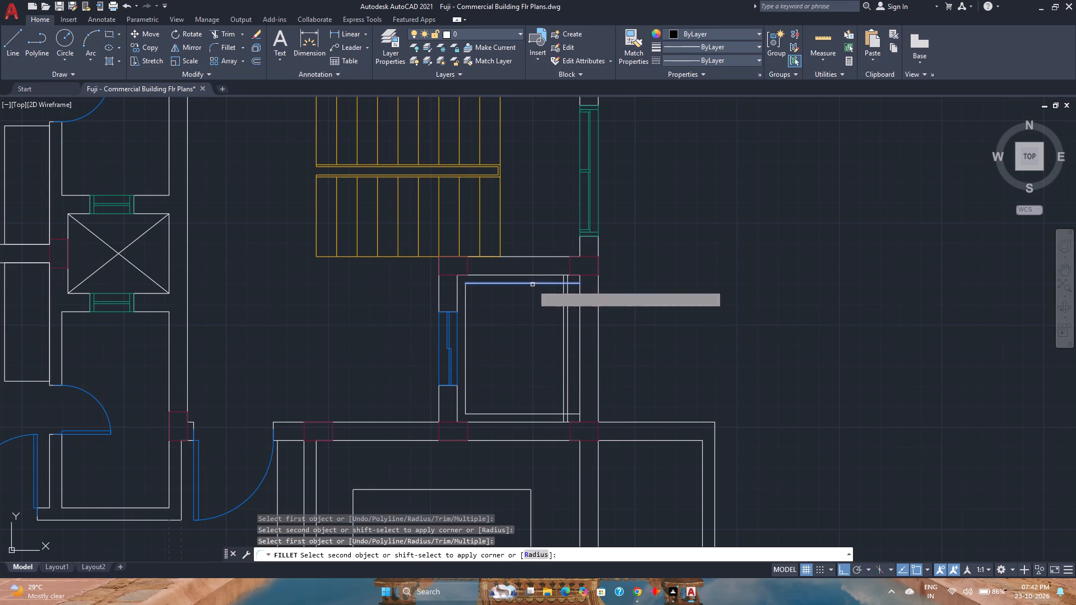
pyautogui.click(562, 293)
pyautogui.click(556, 413)
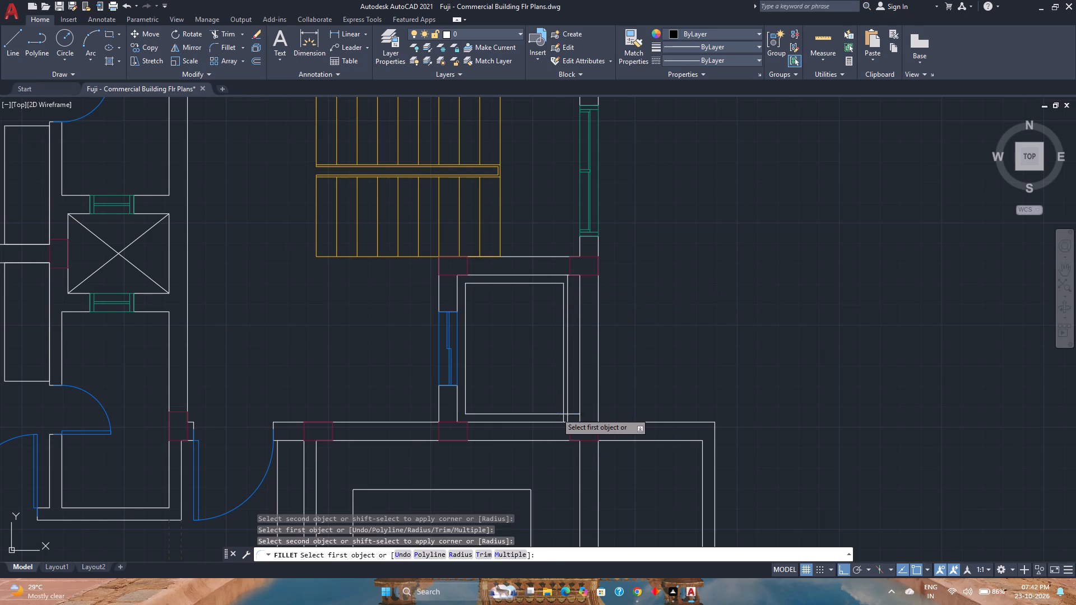
pyautogui.click(563, 402)
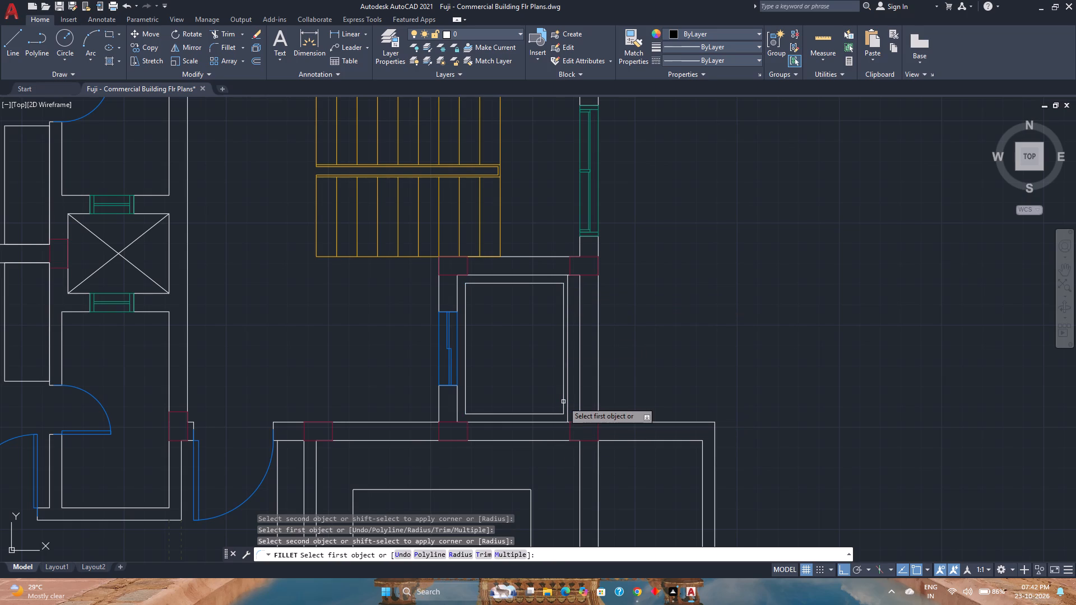
pyautogui.press('Escape')
# Delete the leftover 6" offset line between the inner rectangle and the room's east wall.
pyautogui.click(568, 402)
pyautogui.press('Delete')
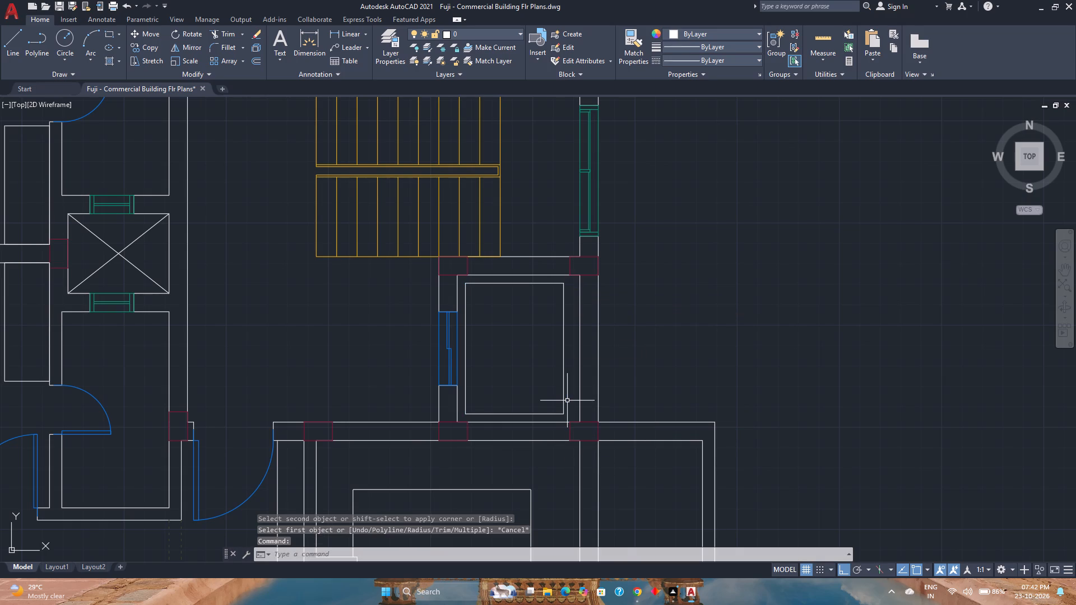
# Save the floor plan drawing.
pyautogui.scroll(2, 588, 395)
pyautogui.middleClick(588, 395)
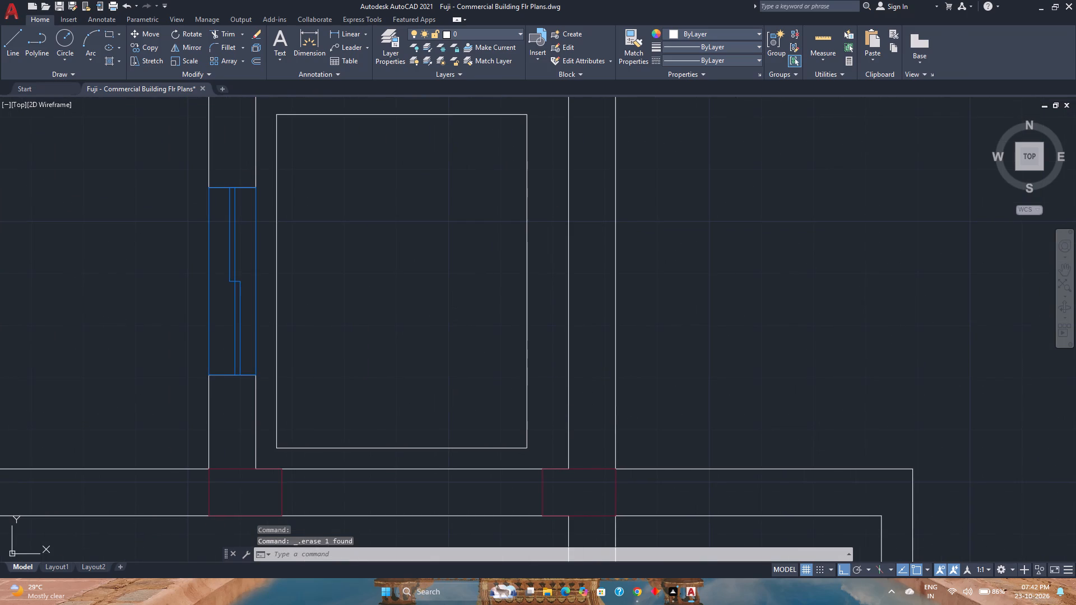
pyautogui.scroll(-1, 588, 398)
pyautogui.hotkey('ctrl', 's')
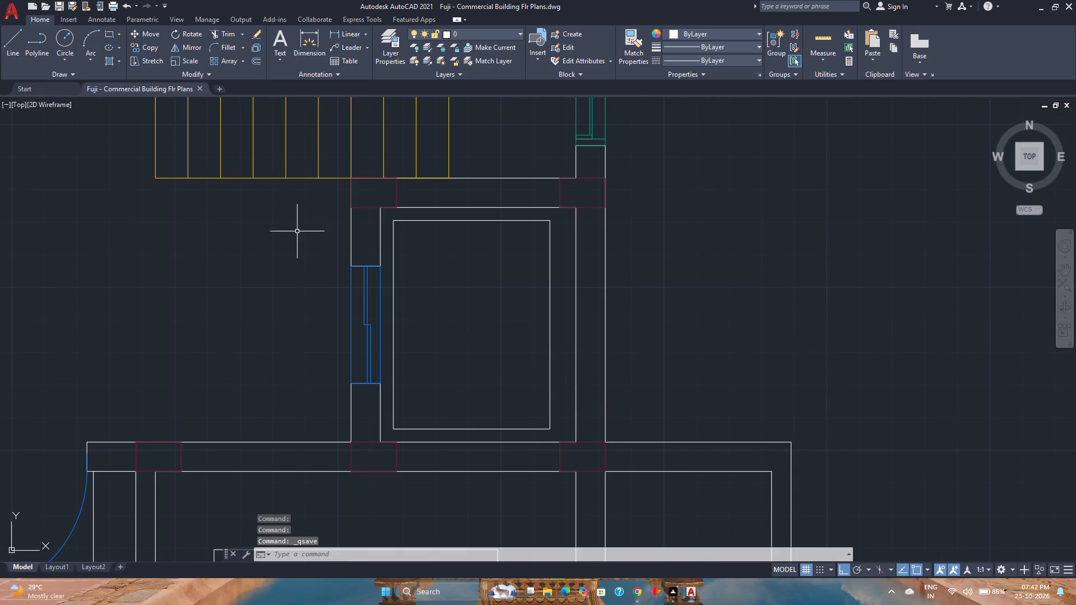
# Draw a rectangle 3" wide and 3' high inside the small room's inner outline.
pyautogui.click(112, 34)
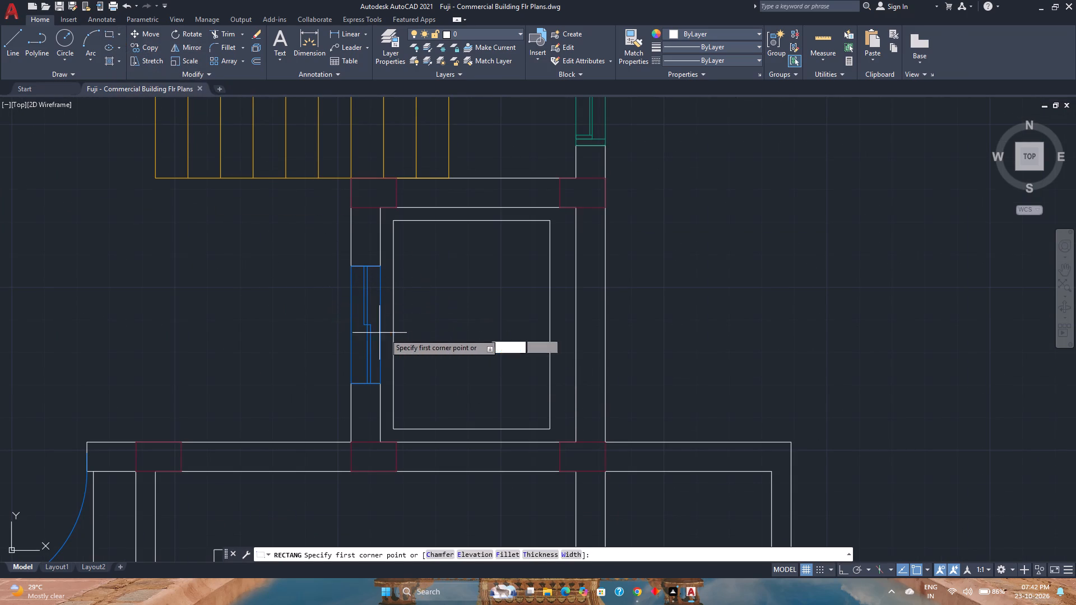
pyautogui.click(514, 384)
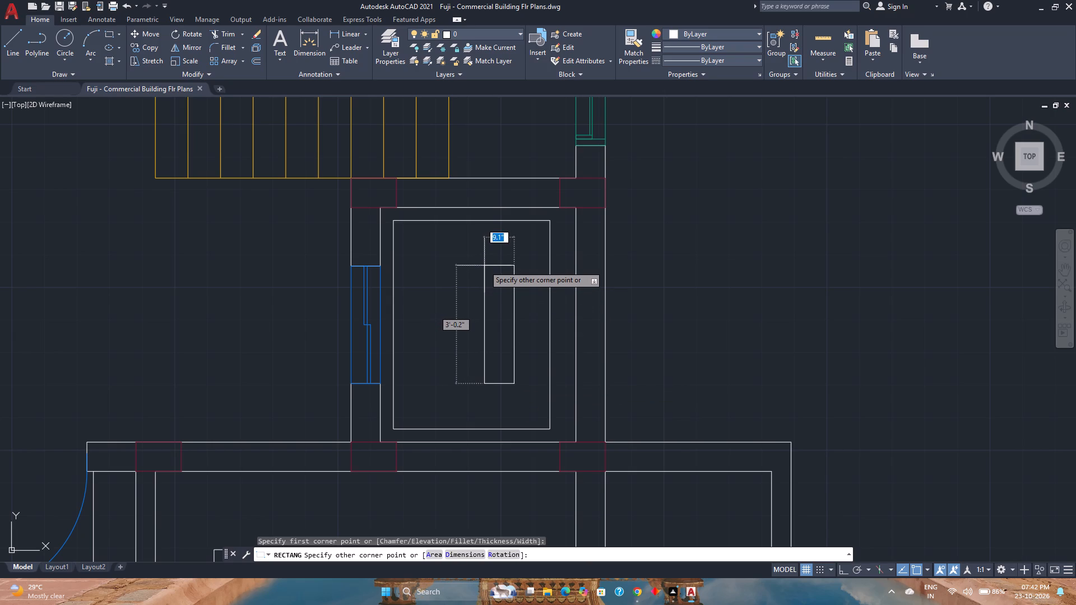
pyautogui.press('3')
pyautogui.press('BackSpace')
pyautogui.press('3')
pyautogui.write(",3'")
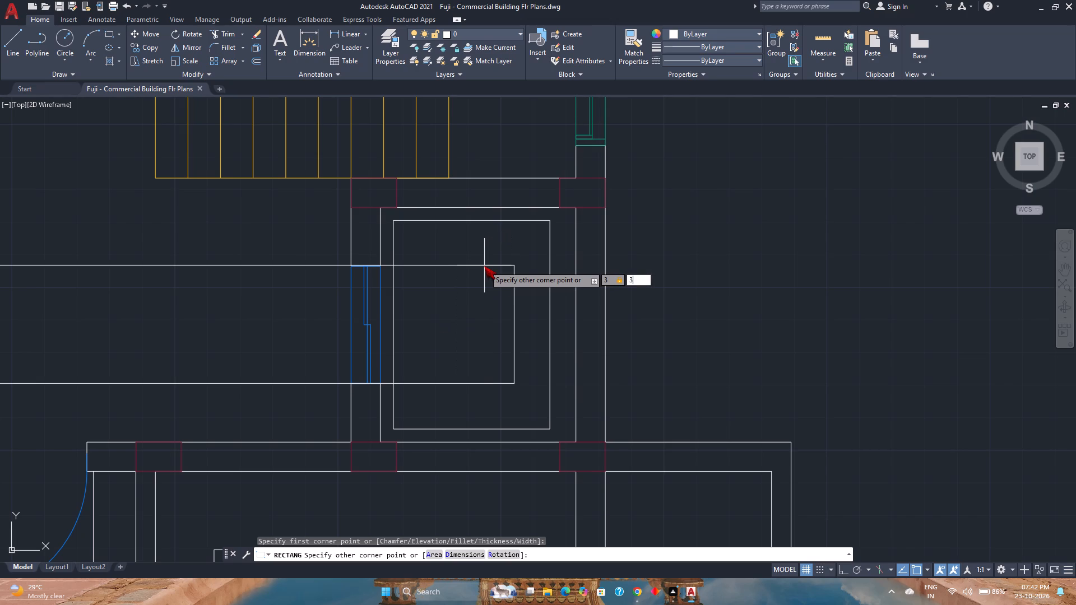
pyautogui.press('Return')
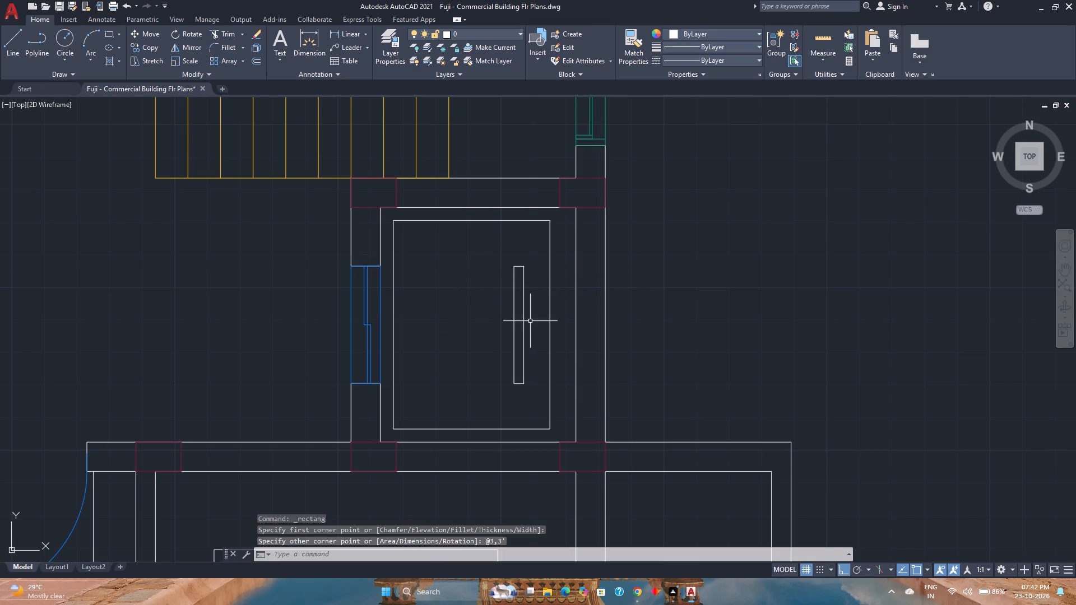
# Move the 3" by 3' rectangle so its west edge midpoint meets the midpoint of the inner outline's east side.
pyautogui.click(525, 319)
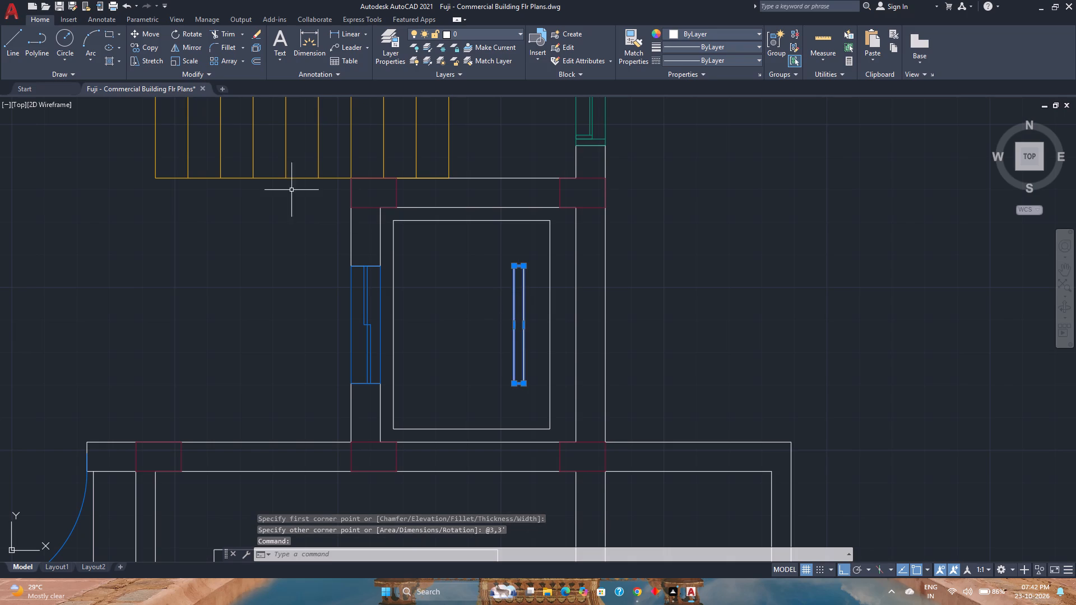
pyautogui.click(148, 39)
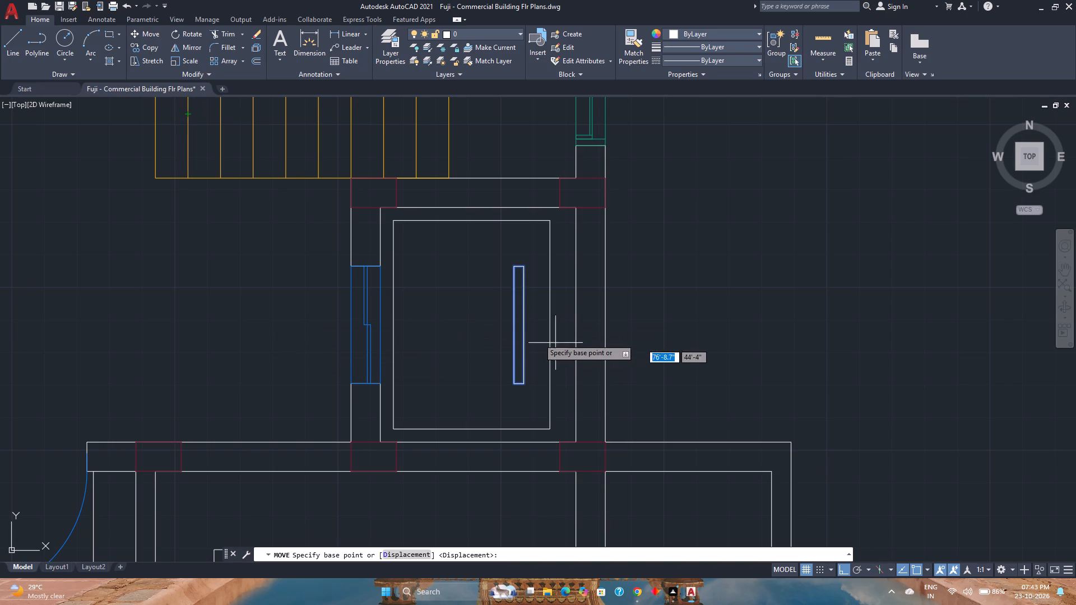
pyautogui.click(512, 322)
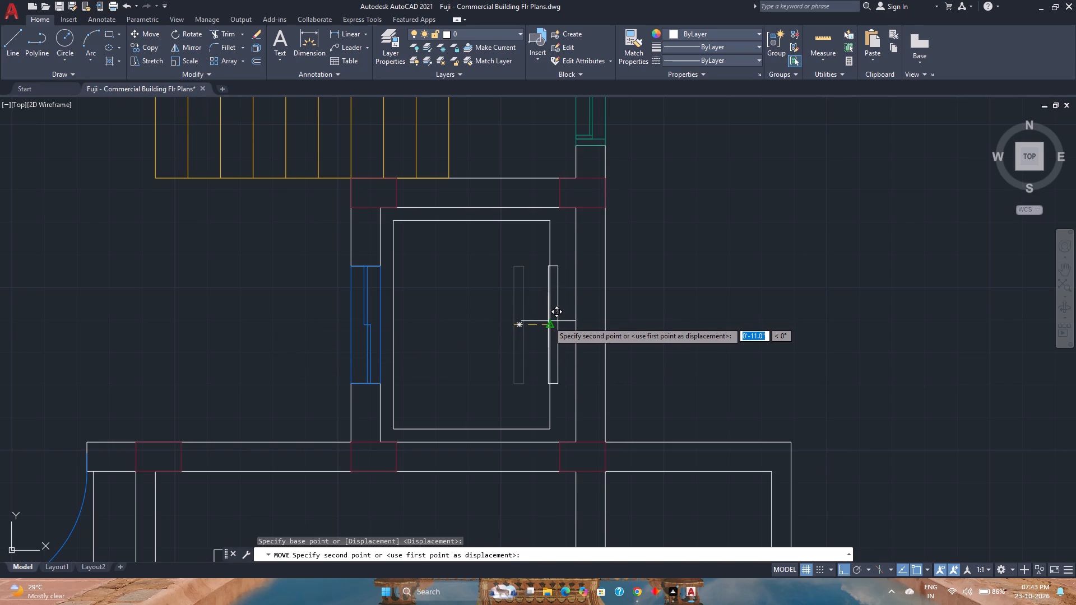
pyautogui.click(548, 322)
# Move the 3" by 3' rectangle east by half its width, from its west edge midpoint to its geometric center.
pyautogui.click(560, 336)
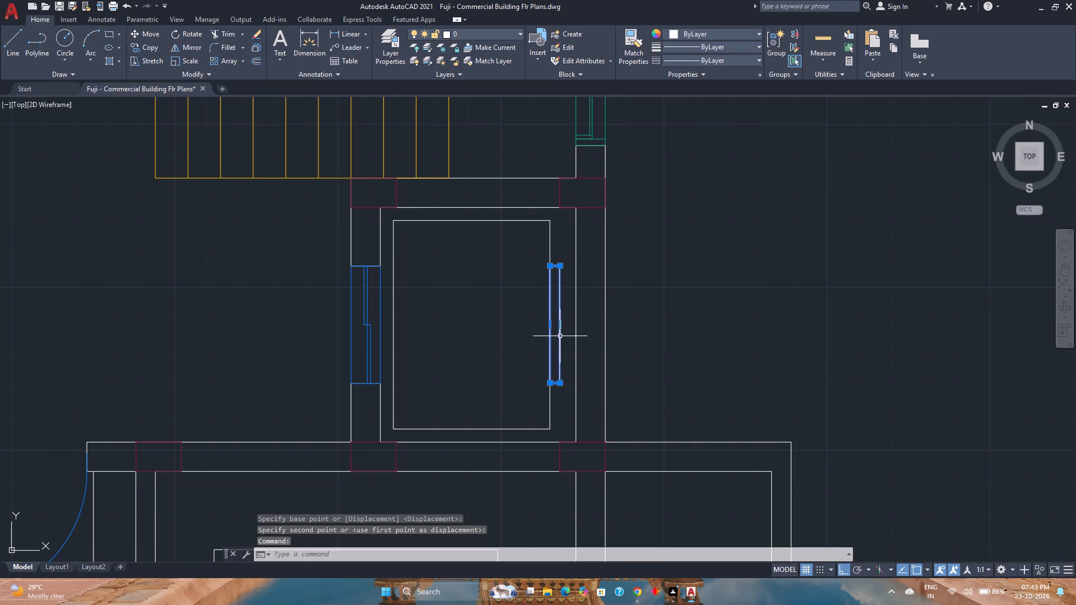
pyautogui.scroll(2, 553, 336)
pyautogui.press('m')
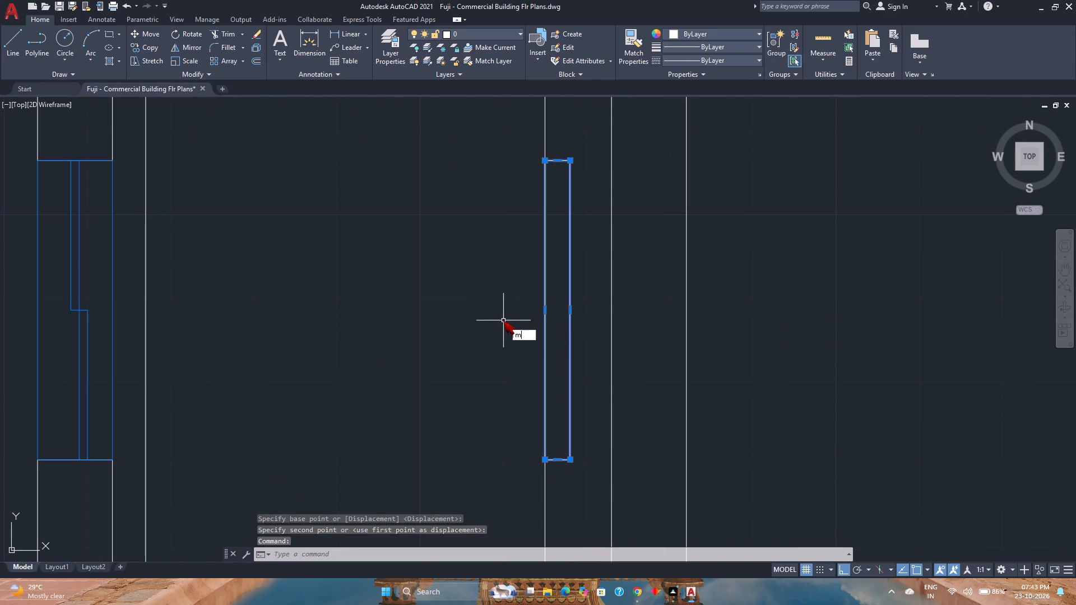
pyautogui.press('Return')
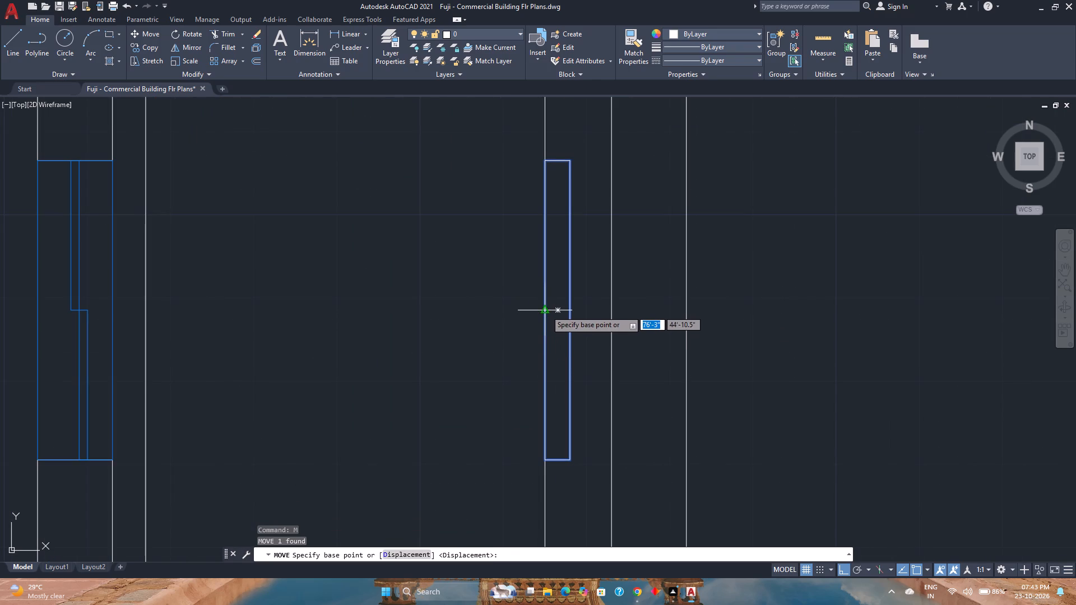
pyautogui.click(546, 310)
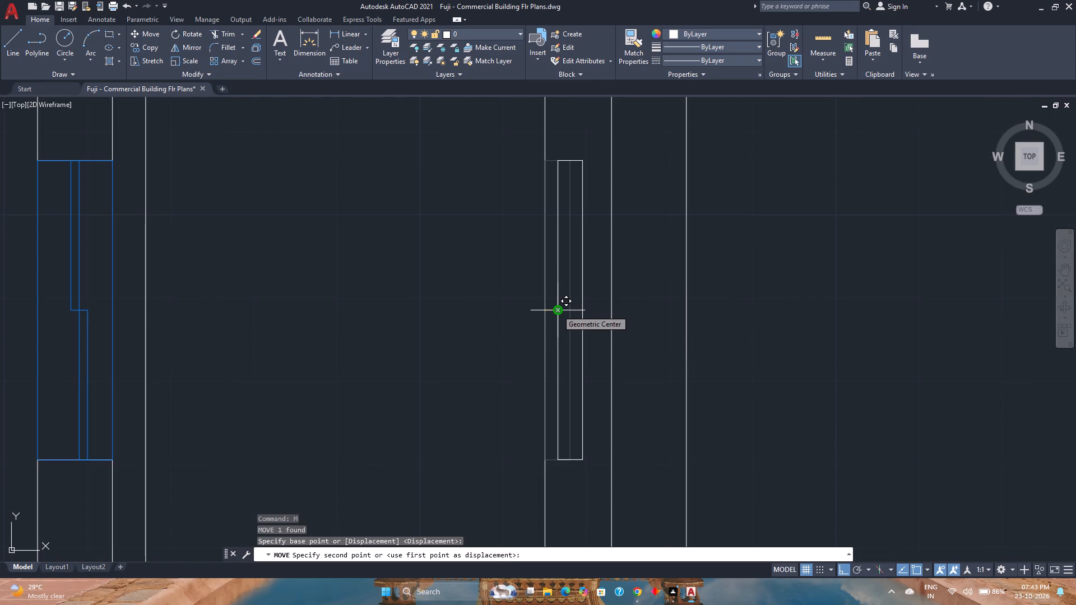
pyautogui.click(557, 310)
# Stretch the narrow rectangle's east edge 2" outward toward the room's east wall.
pyautogui.click(582, 307)
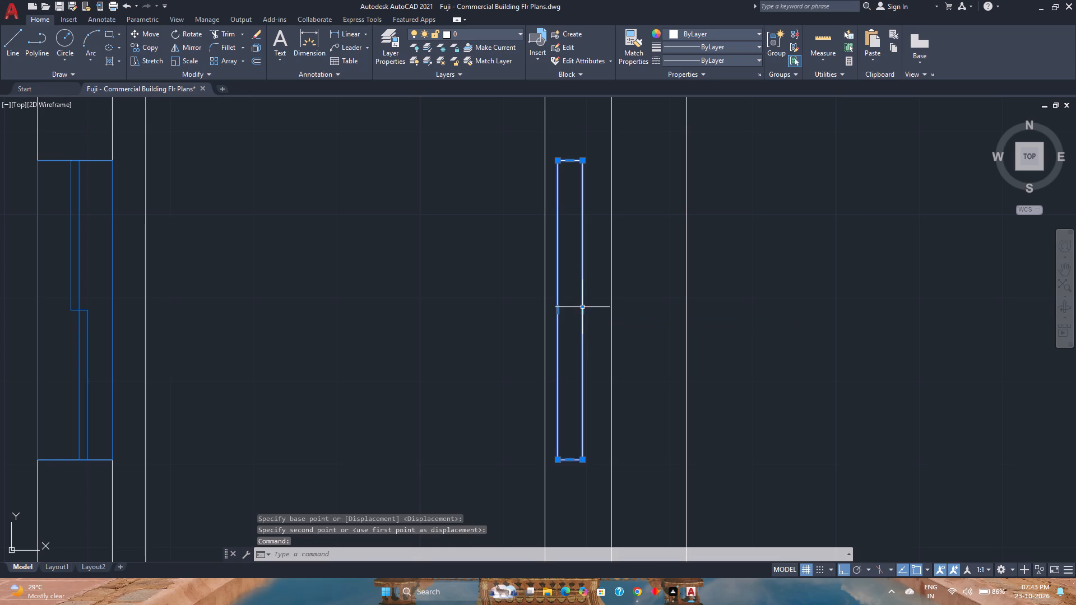
pyautogui.click(582, 309)
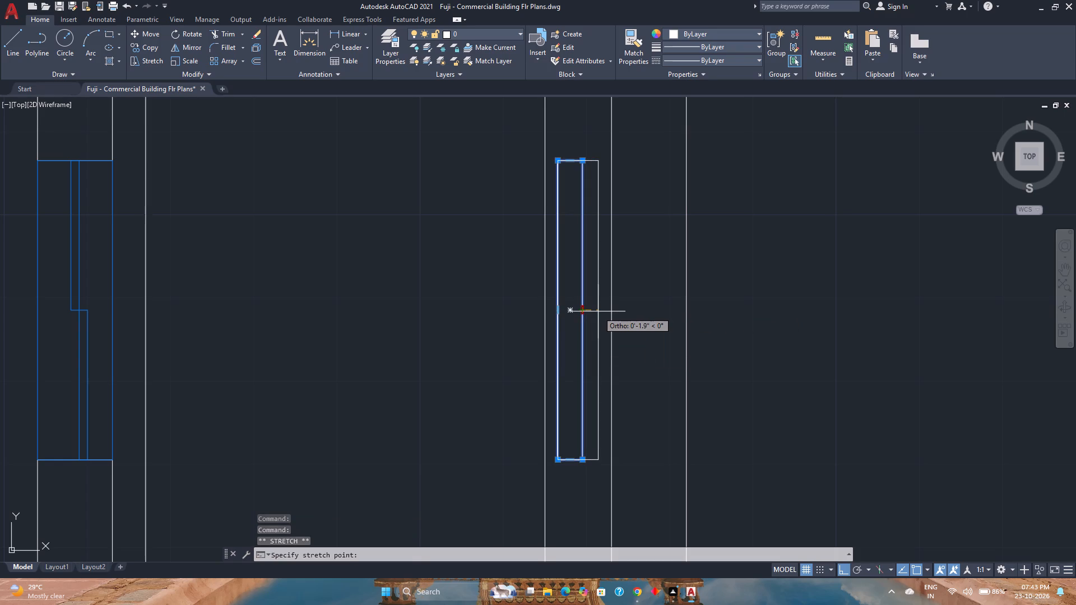
pyautogui.press('2')
pyautogui.press('Return')
pyautogui.scroll(-1, 553, 385)
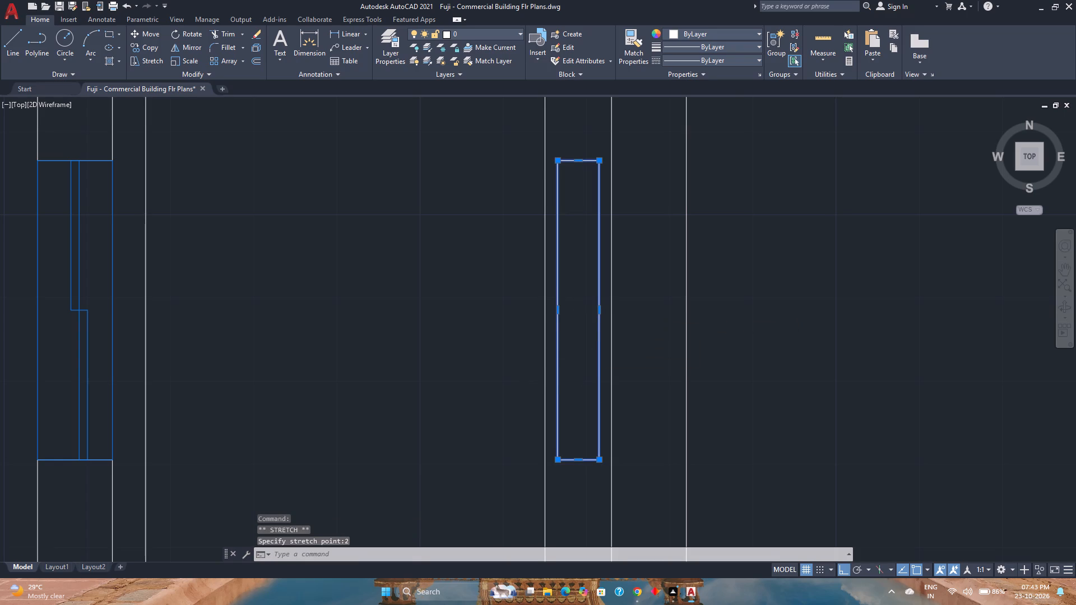
pyautogui.scroll(-1, 553, 385)
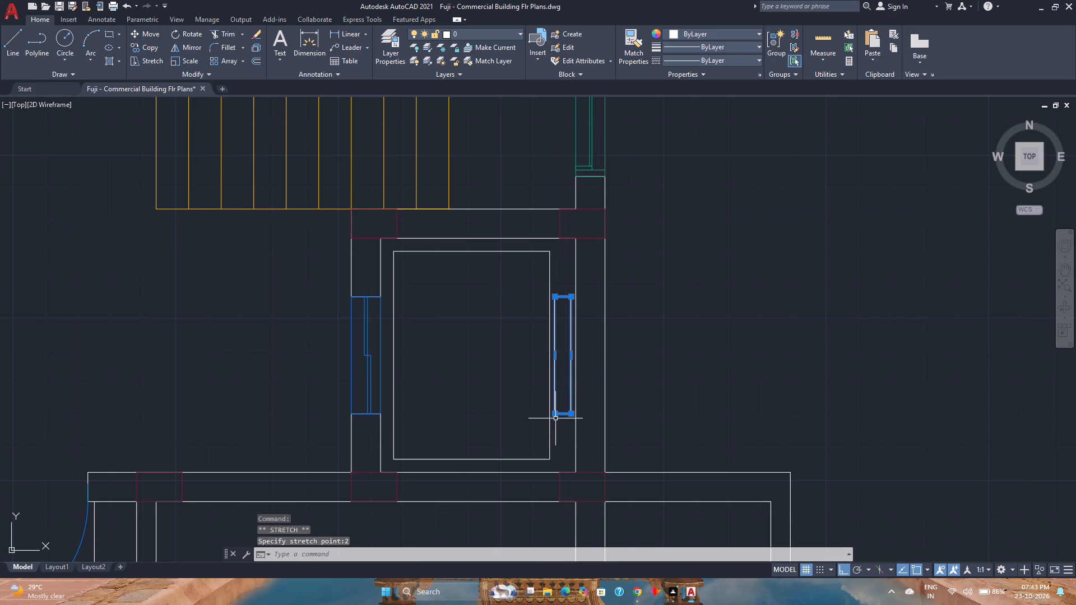
pyautogui.press('Escape')
# Save the floor plan drawing.
pyautogui.scroll(-3, 564, 433)
pyautogui.scroll(2, 573, 471)
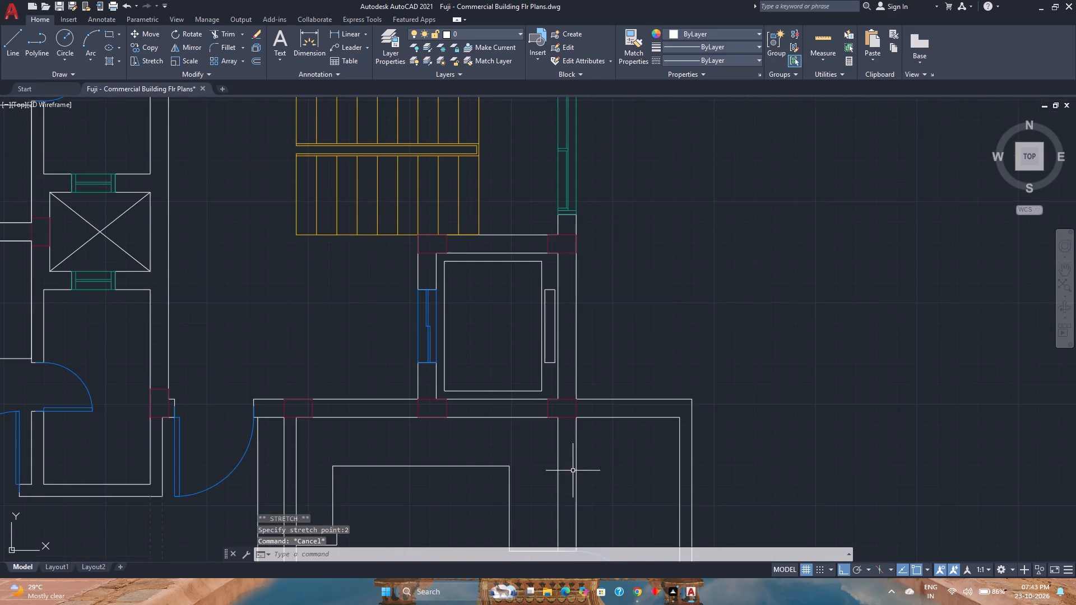
pyautogui.moveTo(573, 471); pyautogui.dragTo(624, 430, button='middle')
pyautogui.hotkey('ctrl', 's')
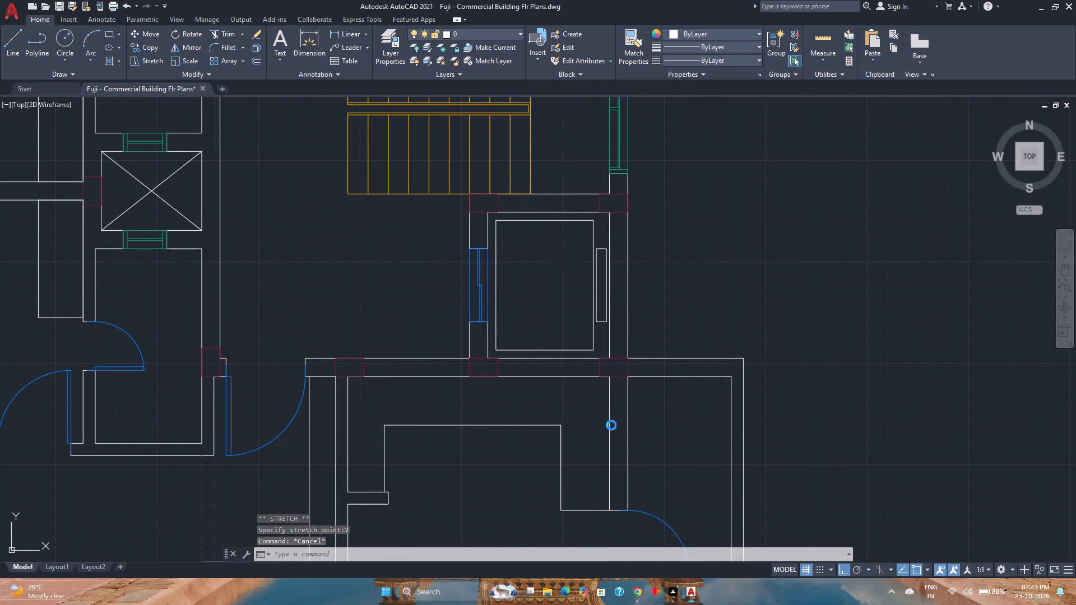
pyautogui.scroll(-2, 582, 404)
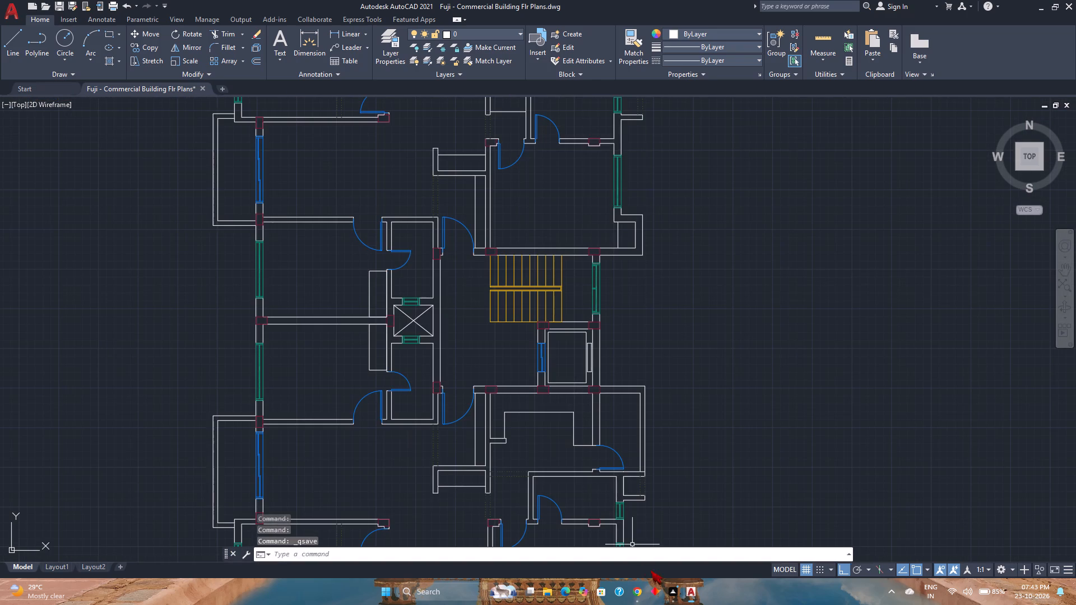
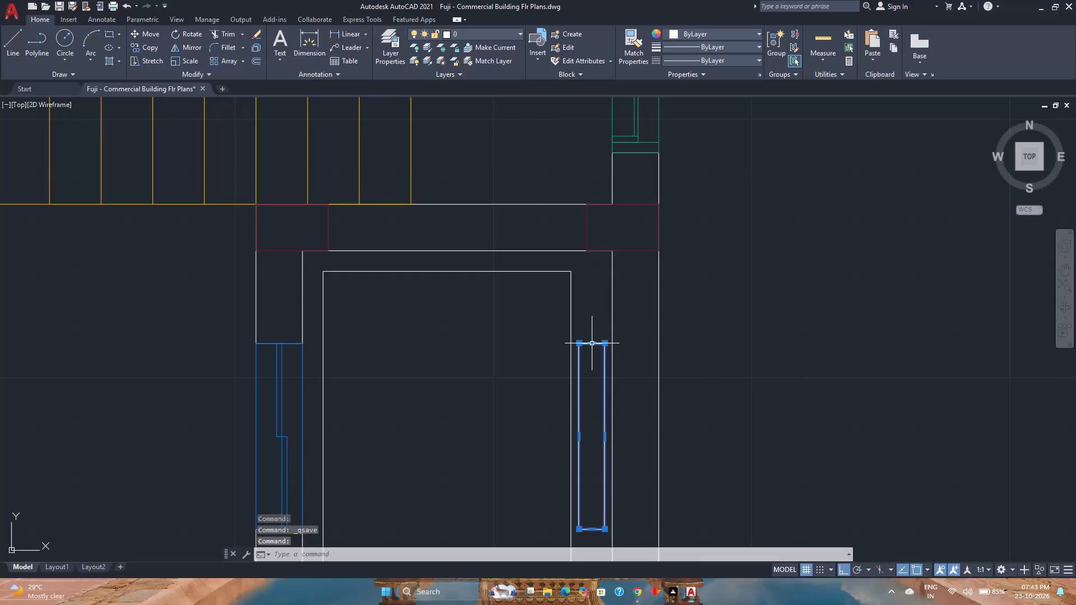
# Stretch the narrow rectangle beside the lift outline outward by 2" at both its north and south ends.
pyautogui.scroll(1, 593, 346)
pyautogui.click(593, 345)
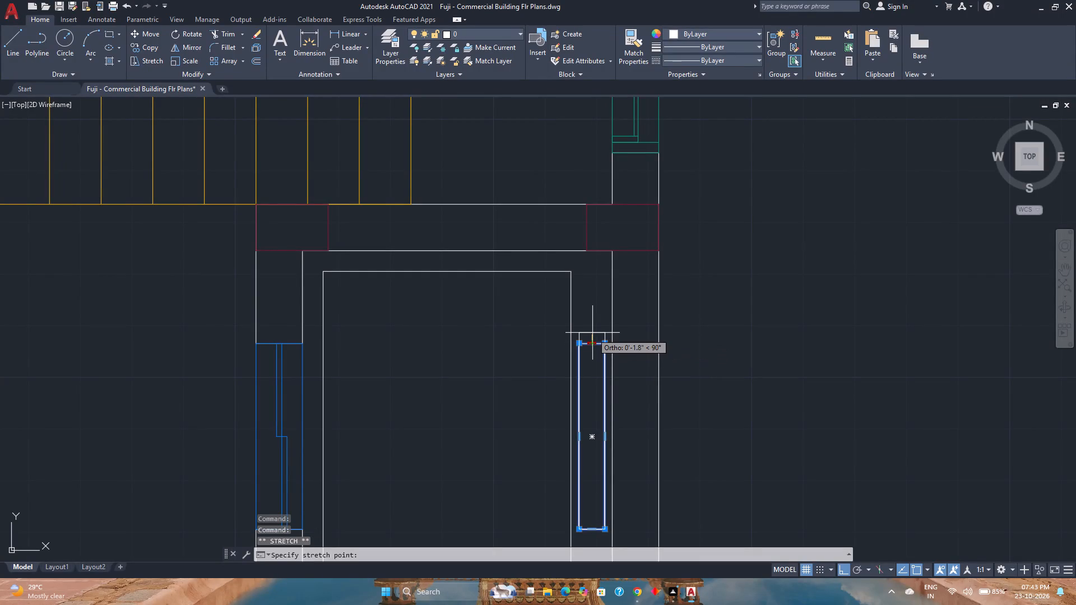
pyautogui.press('2')
pyautogui.press('Return')
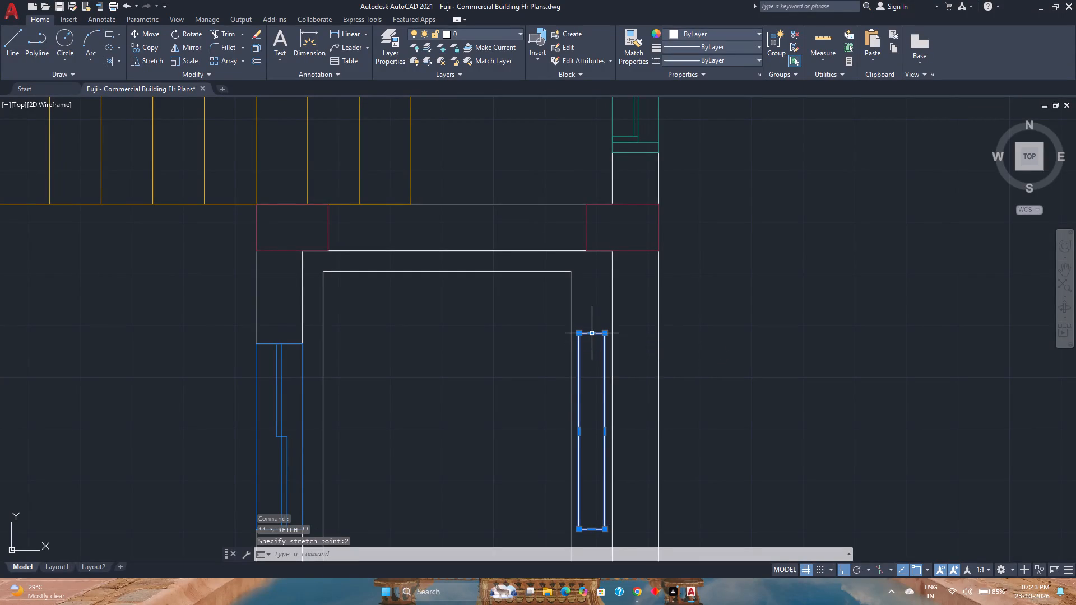
pyautogui.moveTo(606, 491); pyautogui.dragTo(600, 394, button='middle')
pyautogui.middleClick(600, 394)
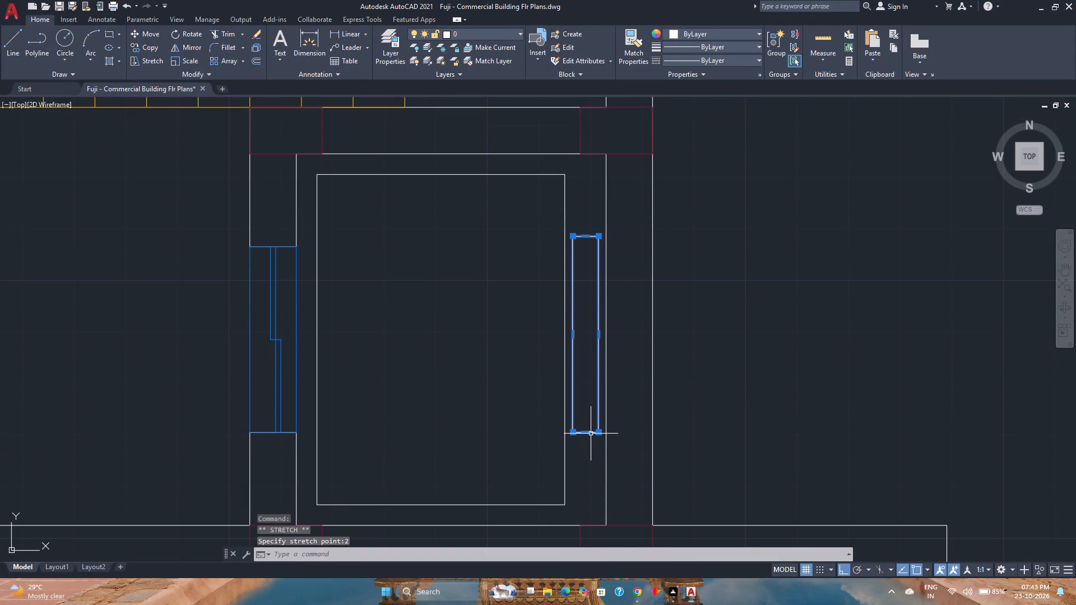
pyautogui.click(587, 434)
pyautogui.press('2')
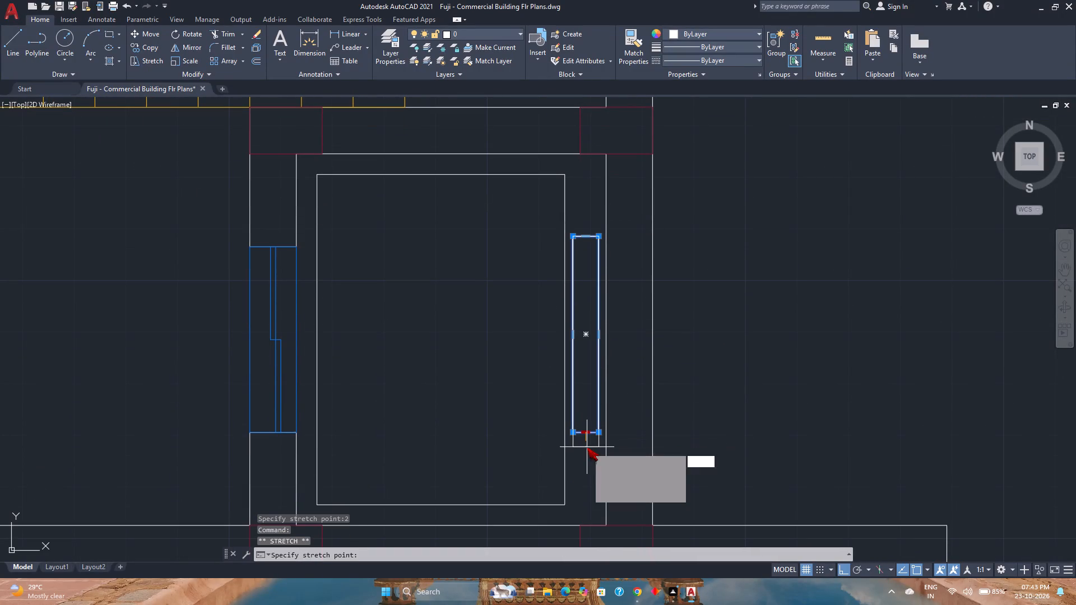
pyautogui.press('Return')
pyautogui.scroll(-2, 587, 447)
pyautogui.press('Escape')
pyautogui.press('Escape')
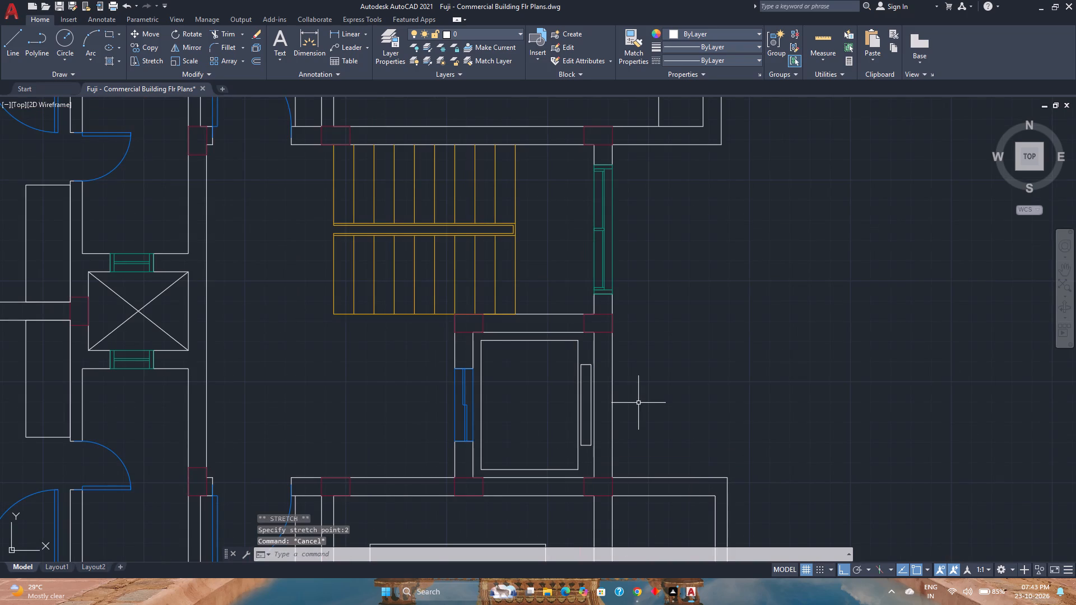
# Save the floor plan drawing.
pyautogui.hotkey('ctrl', 's')
# Review the whole building floor plan in model space and on the Layout1 sheet.
pyautogui.scroll(-1, 633, 402)
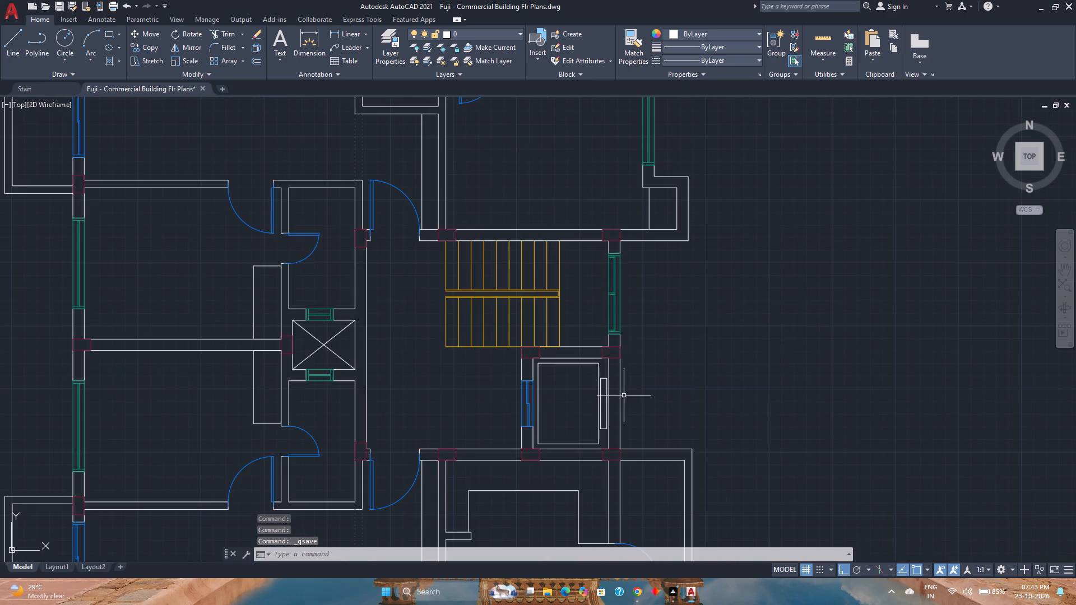
pyautogui.scroll(-2, 580, 397)
pyautogui.moveTo(530, 424); pyautogui.dragTo(503, 359, button='middle')
pyautogui.middleClick(503, 359)
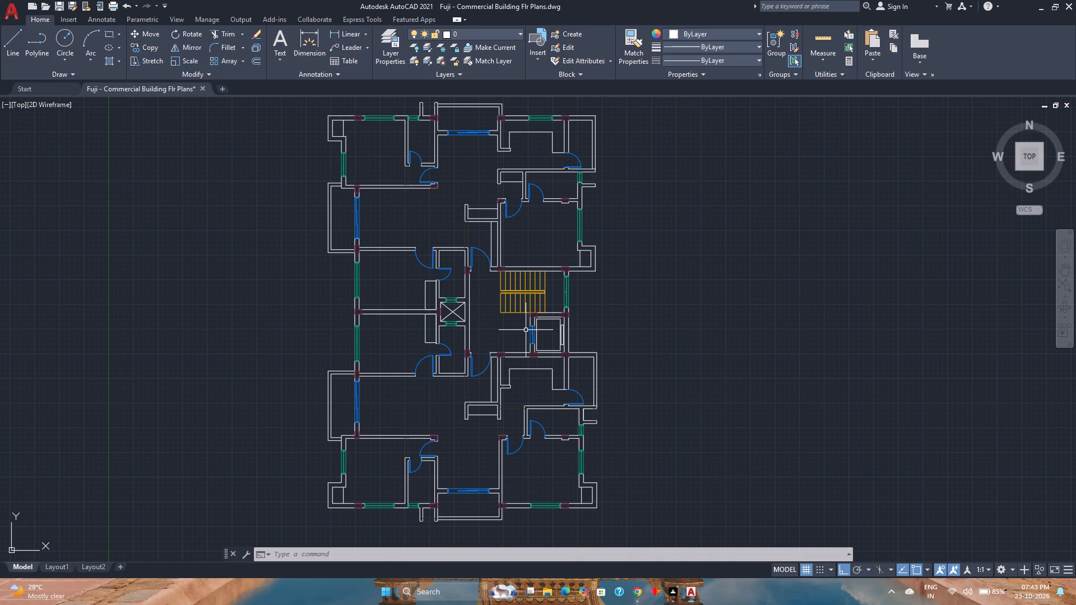
pyautogui.scroll(2, 526, 330)
pyautogui.moveTo(526, 330); pyautogui.dragTo(549, 545, button='middle')
pyautogui.scroll(-1, 544, 453)
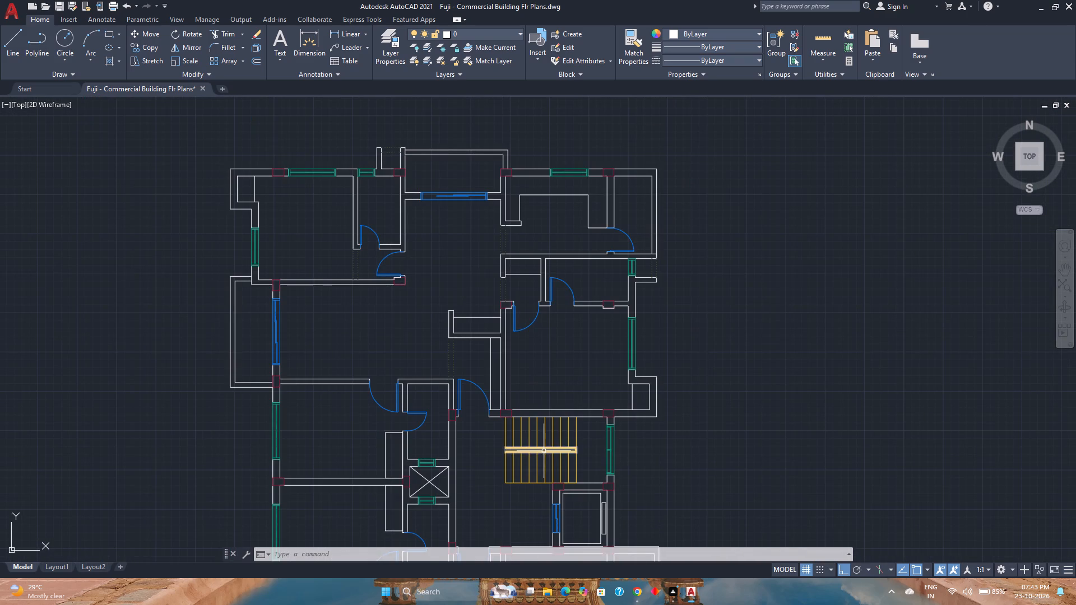
pyautogui.scroll(-2, 547, 404)
pyautogui.scroll(1, 547, 404)
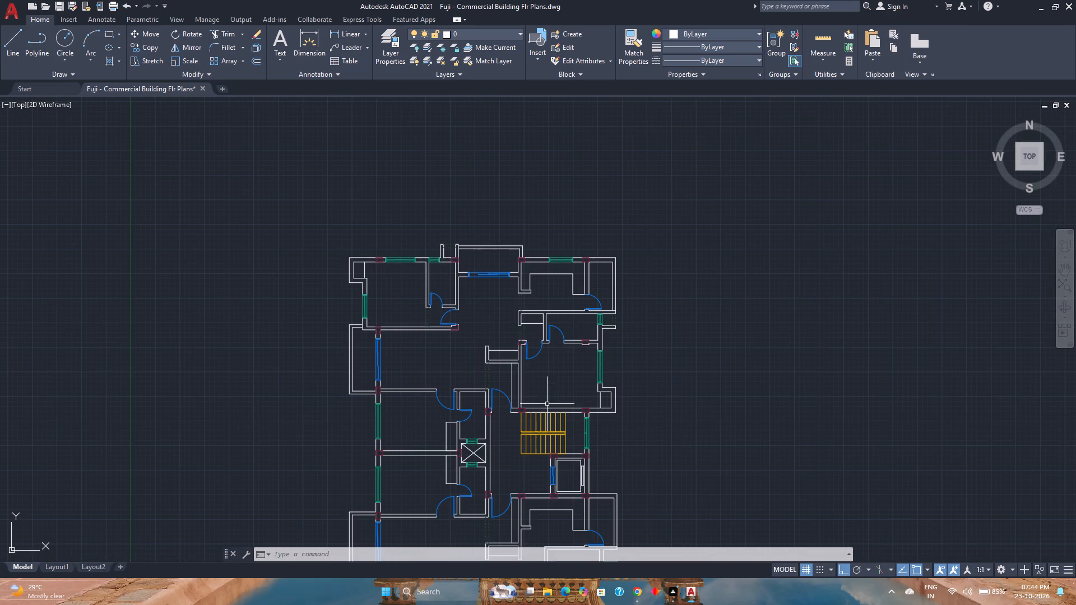
pyautogui.moveTo(540, 495); pyautogui.dragTo(552, 382, button='middle')
pyautogui.moveTo(558, 469); pyautogui.dragTo(548, 436, button='middle')
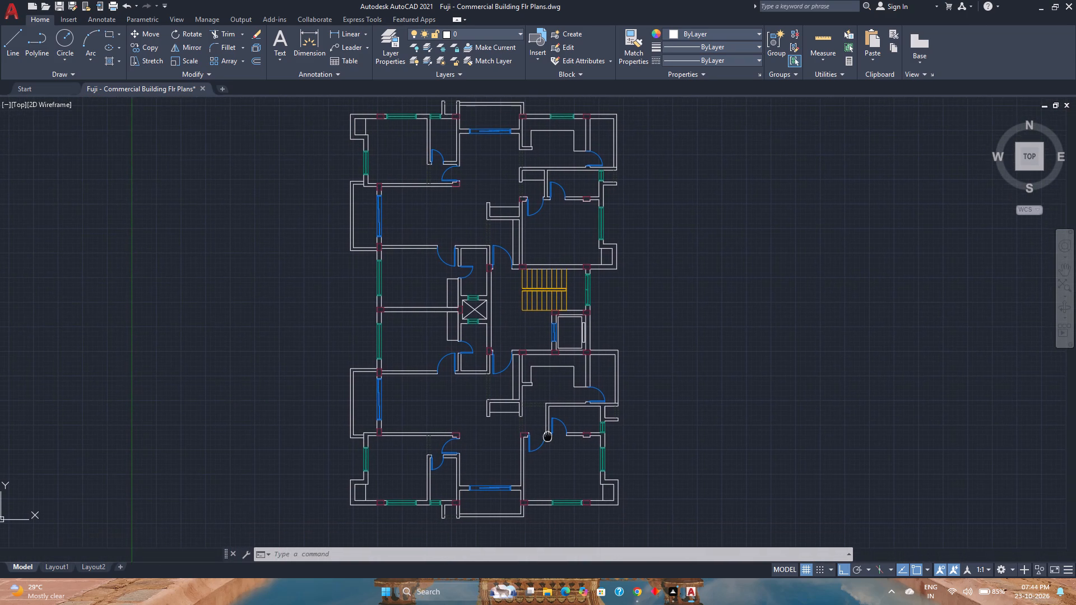
pyautogui.moveTo(548, 436); pyautogui.dragTo(551, 452, button='middle')
pyautogui.middleClick(551, 452)
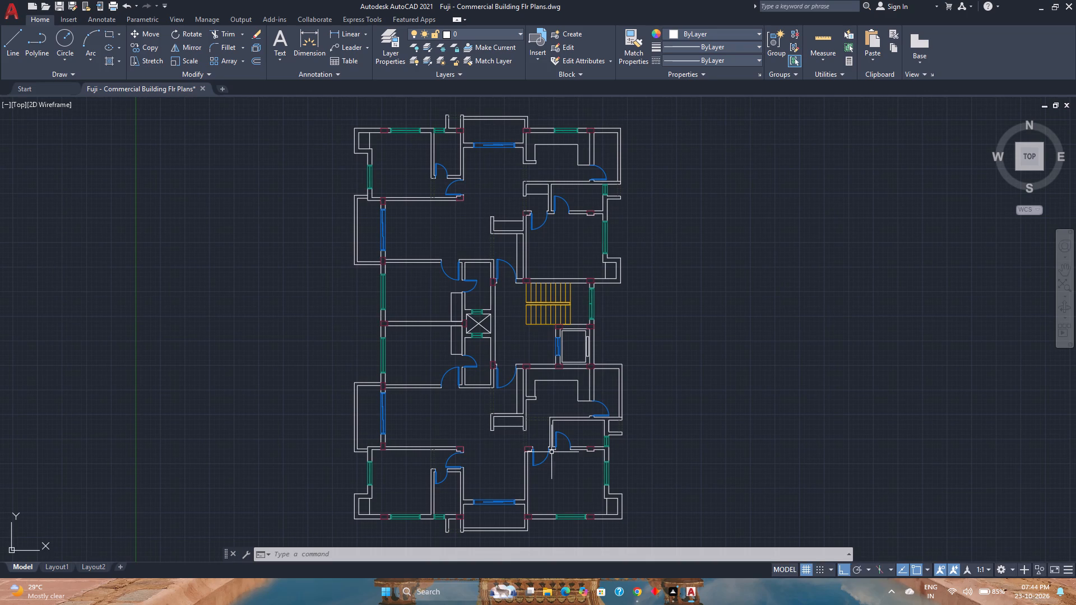
pyautogui.click(58, 567)
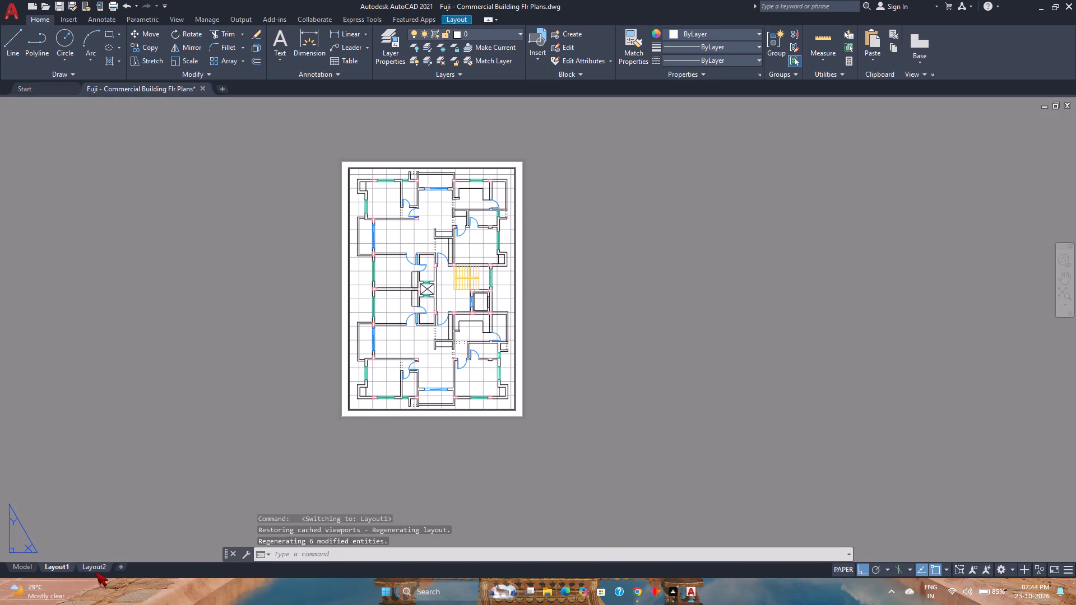
# Switch to Layout2, dismiss its page setup, and delete the default viewport from the sheet.
pyautogui.click(99, 571)
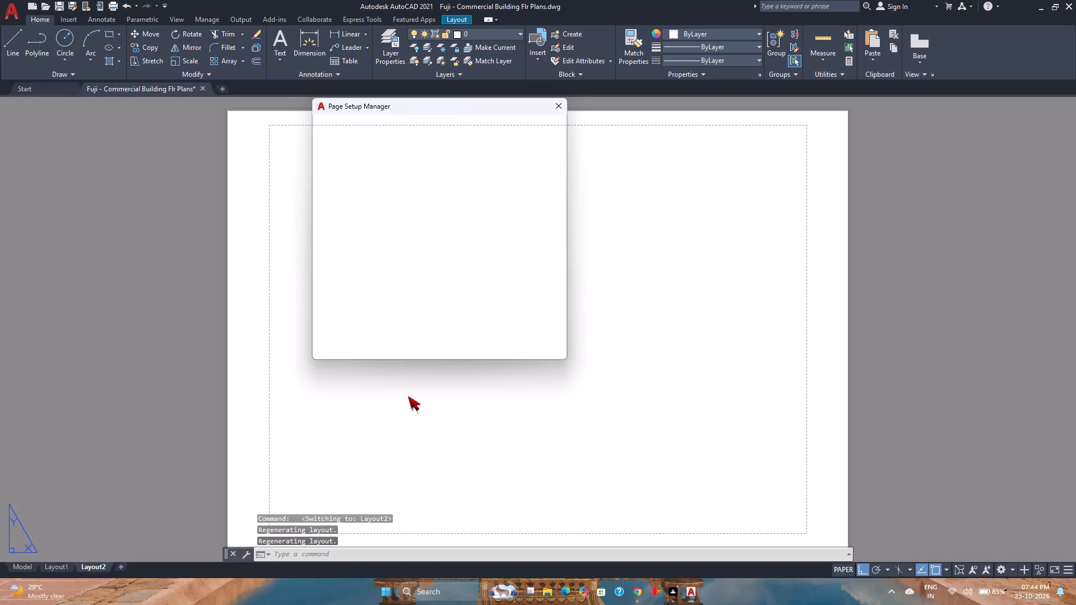
pyautogui.click(499, 351)
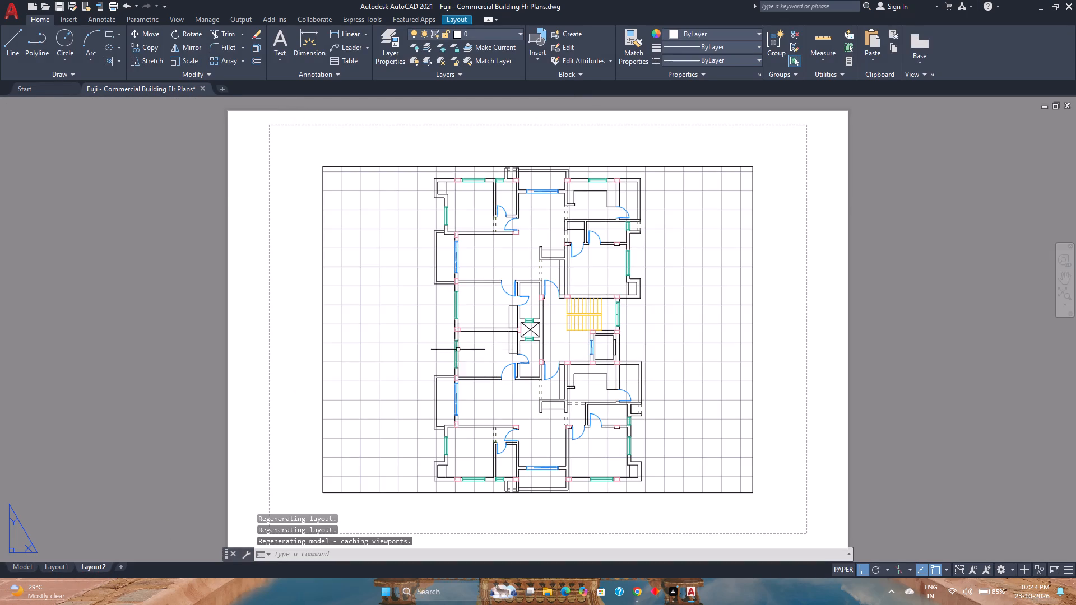
pyautogui.scroll(-1, 420, 362)
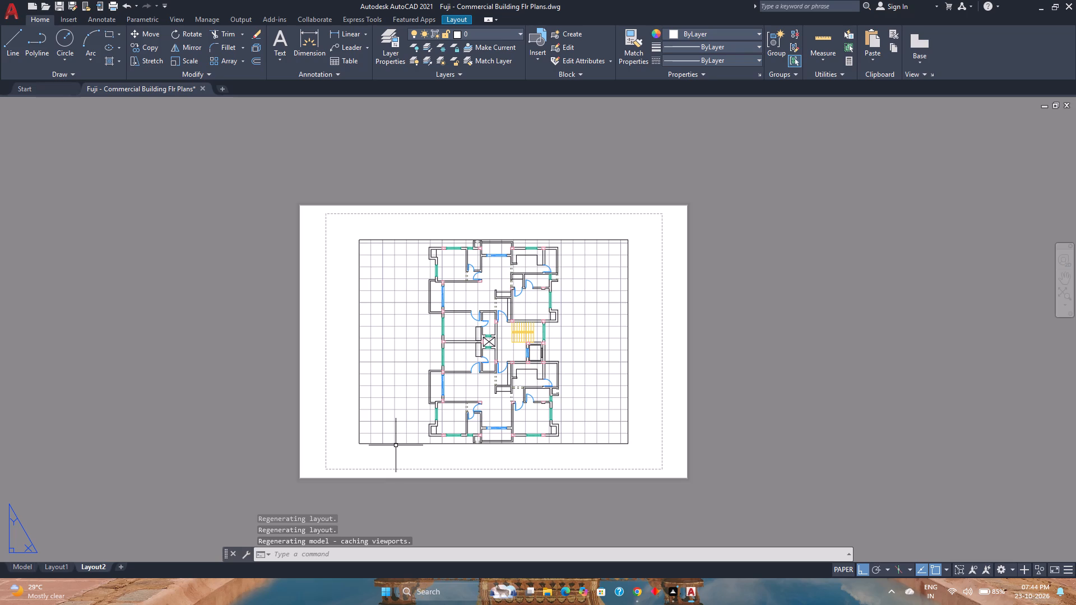
pyautogui.click(396, 444)
pyautogui.press('Delete')
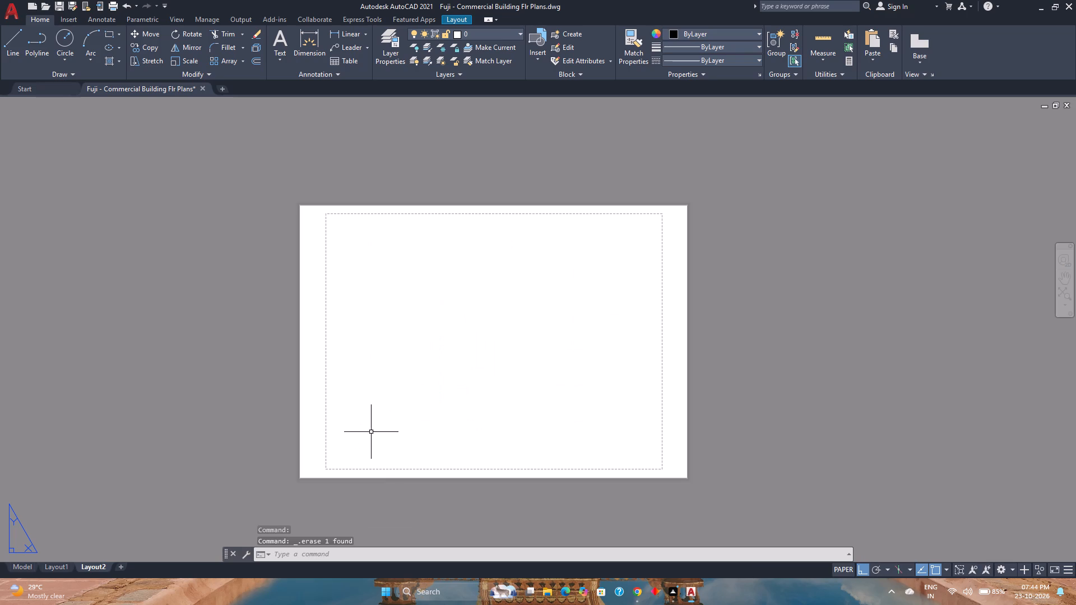
# Create a 2D viewport in Layout2 with the active model configuration, spanning the printable area from corner to corner.
pyautogui.write('vi')
pyautogui.write('ew')
pyautogui.write('po')
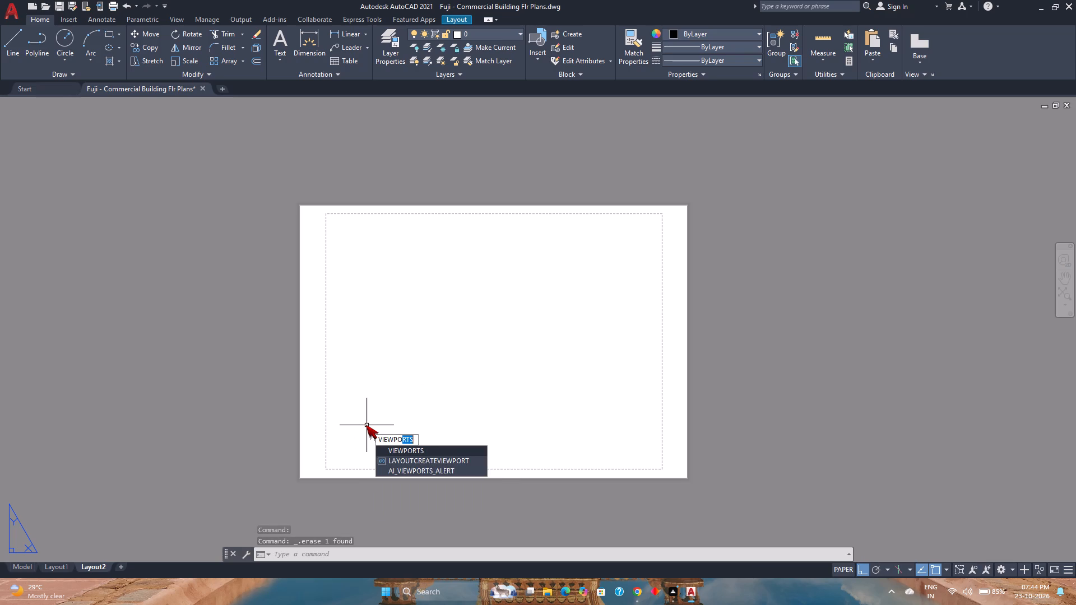
pyautogui.press('Return')
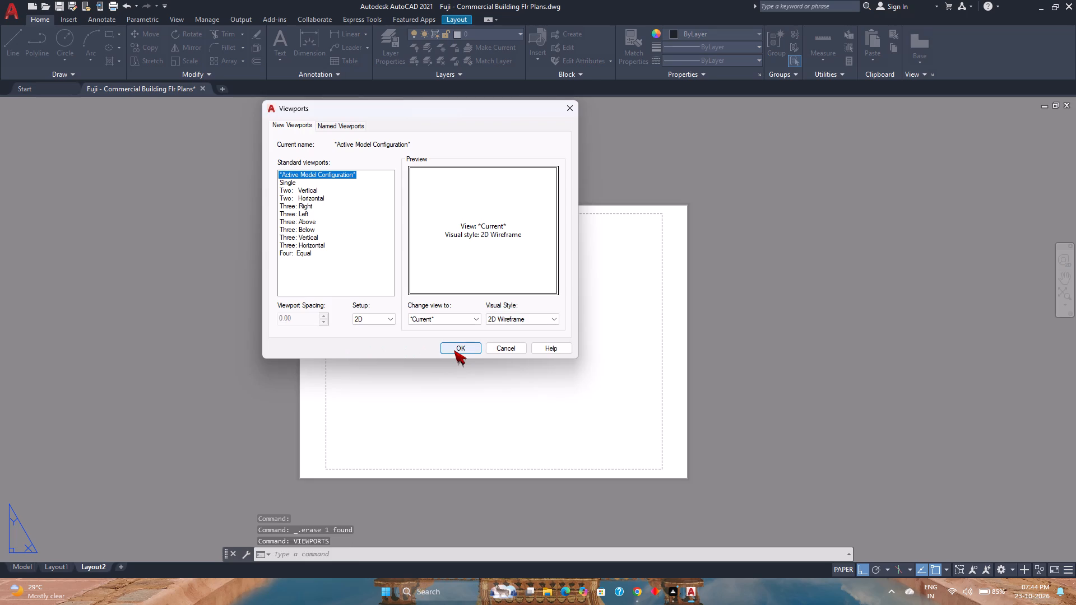
pyautogui.click(454, 350)
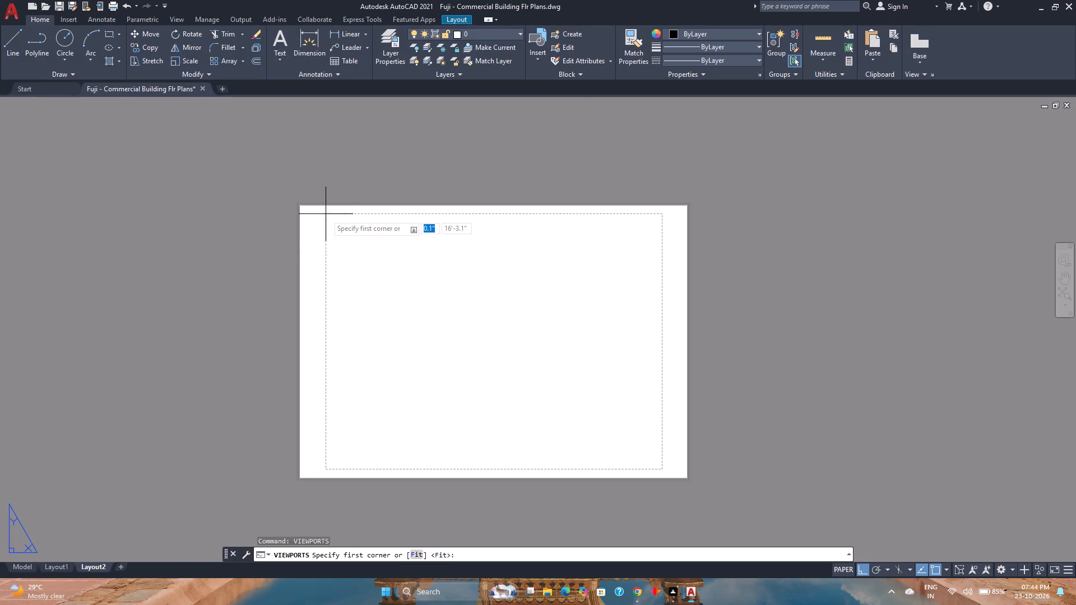
pyautogui.click(326, 214)
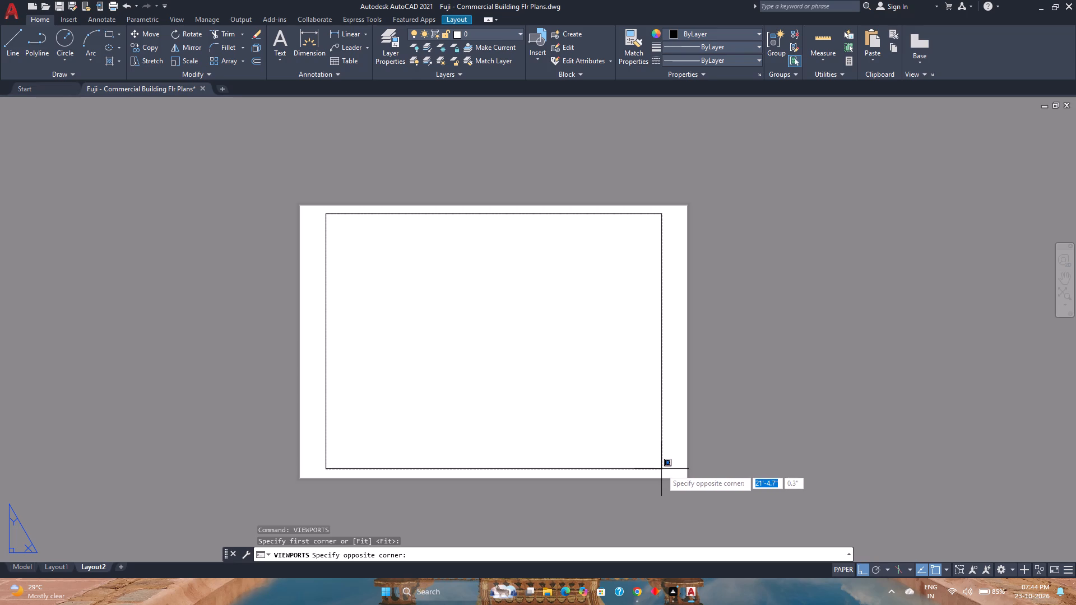
pyautogui.click(661, 469)
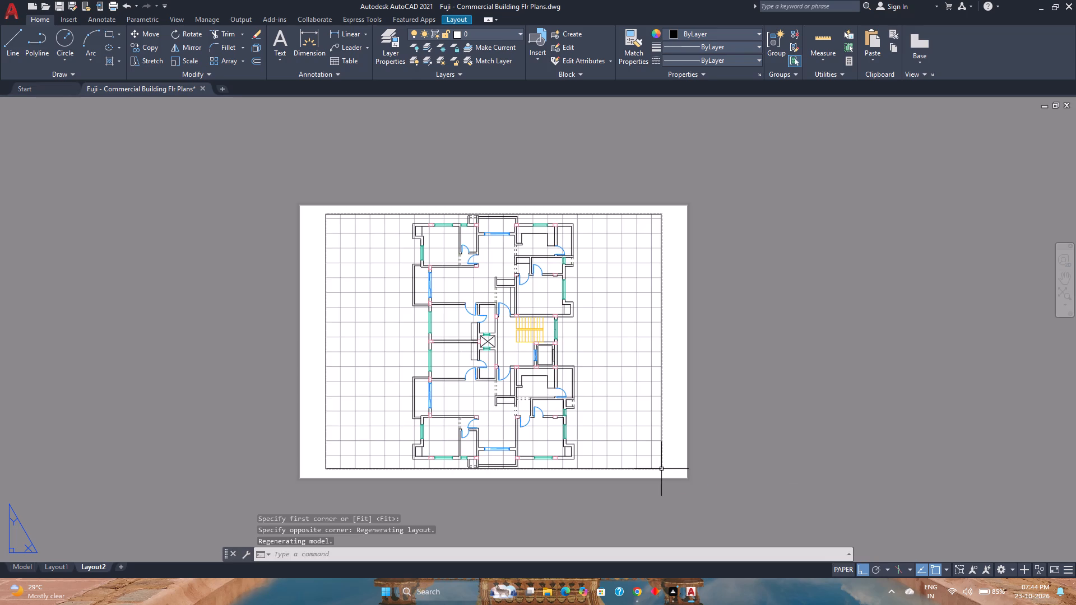
pyautogui.press('Escape')
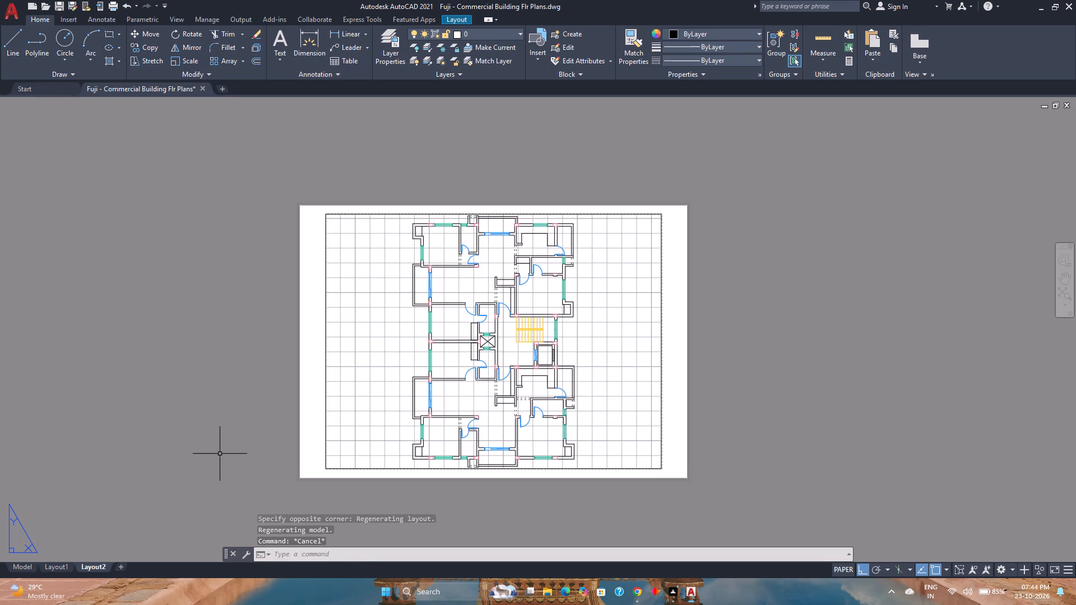
pyautogui.click(216, 440)
pyautogui.click(216, 440)
pyautogui.press('Escape')
pyautogui.press('Escape')
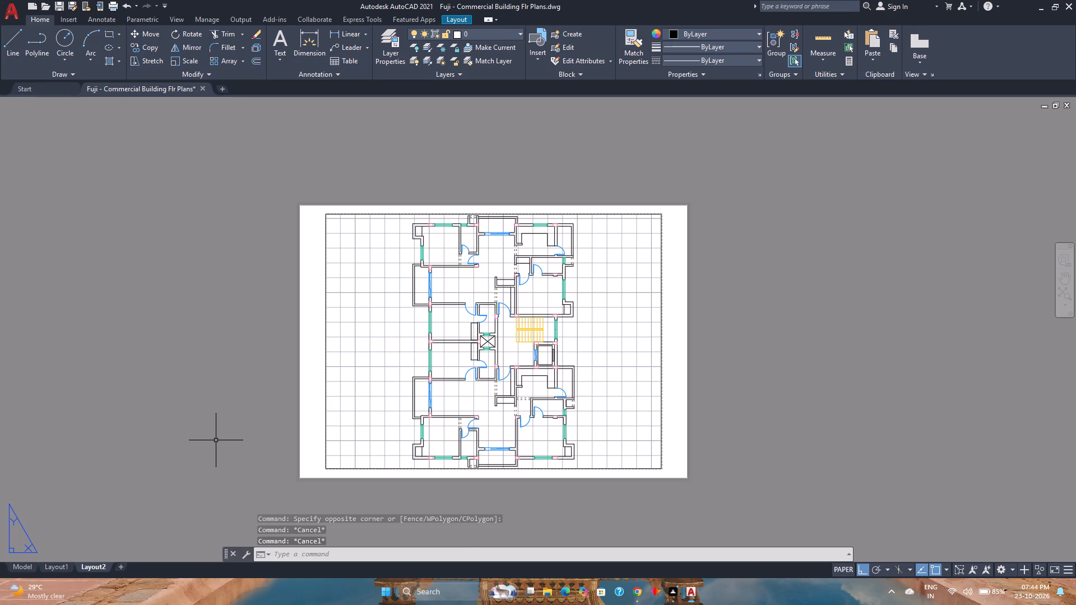
# Save the drawing with the new Layout2 viewport.
pyautogui.hotkey('ctrl', 's')
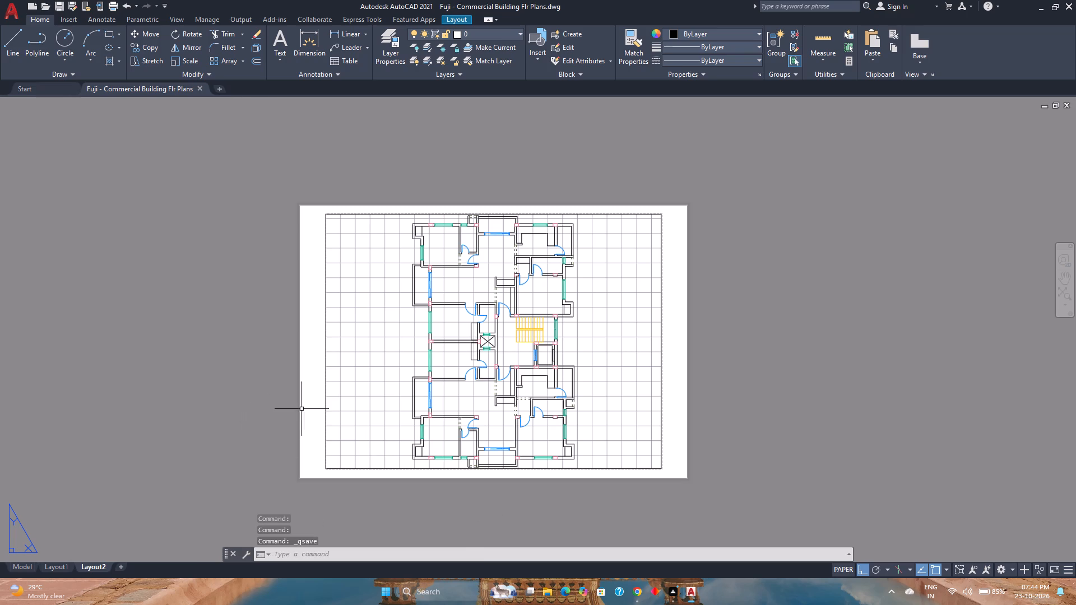
# Return to model space and save the drawing.
pyautogui.scroll(4, 535, 361)
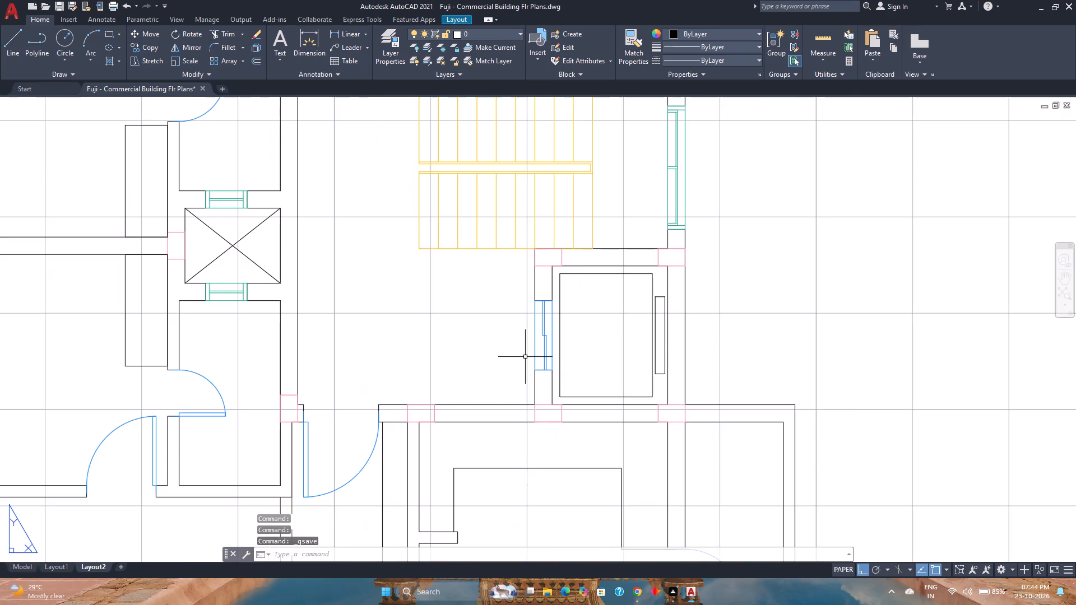
pyautogui.scroll(-3, 525, 357)
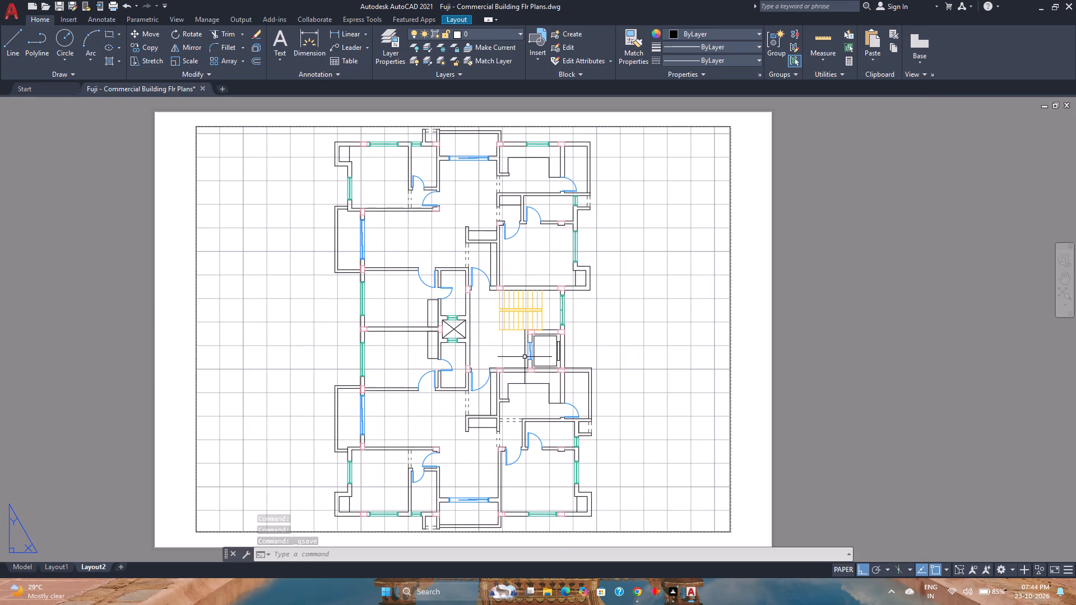
pyautogui.click(21, 570)
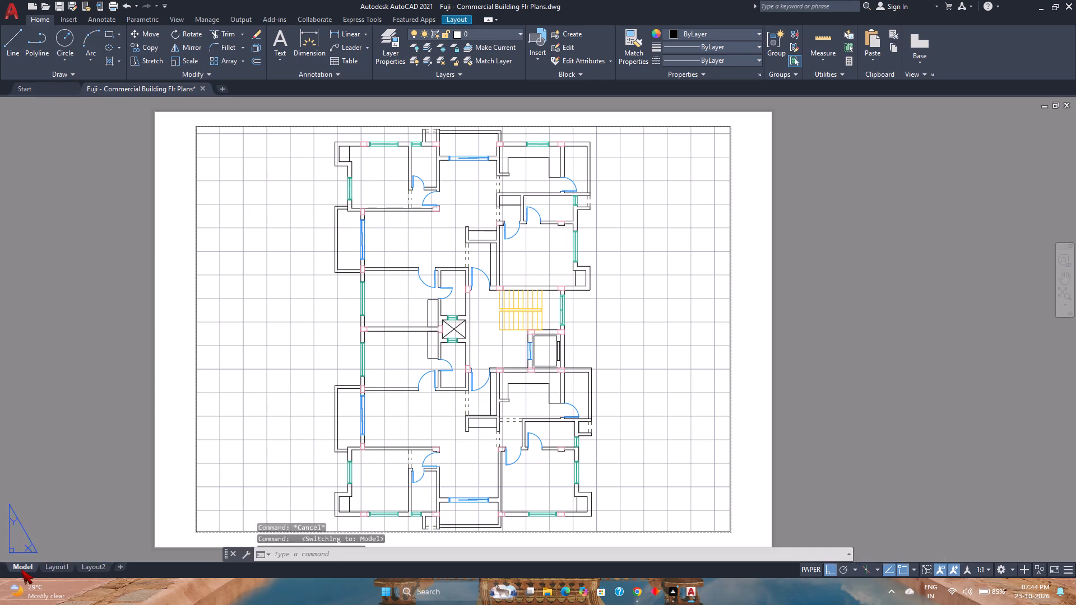
pyautogui.hotkey('ctrl', 's')
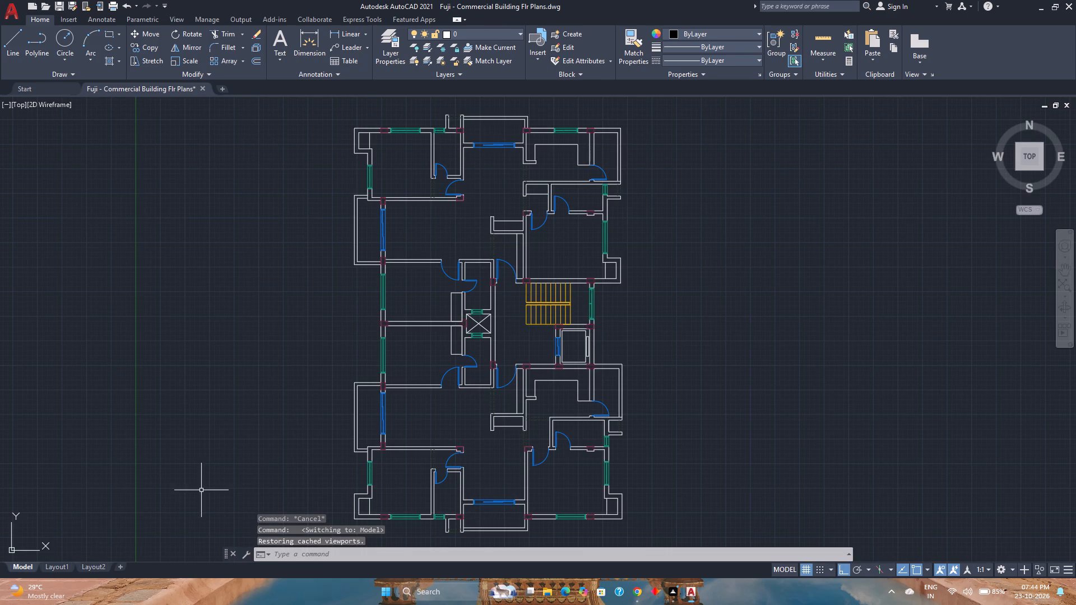
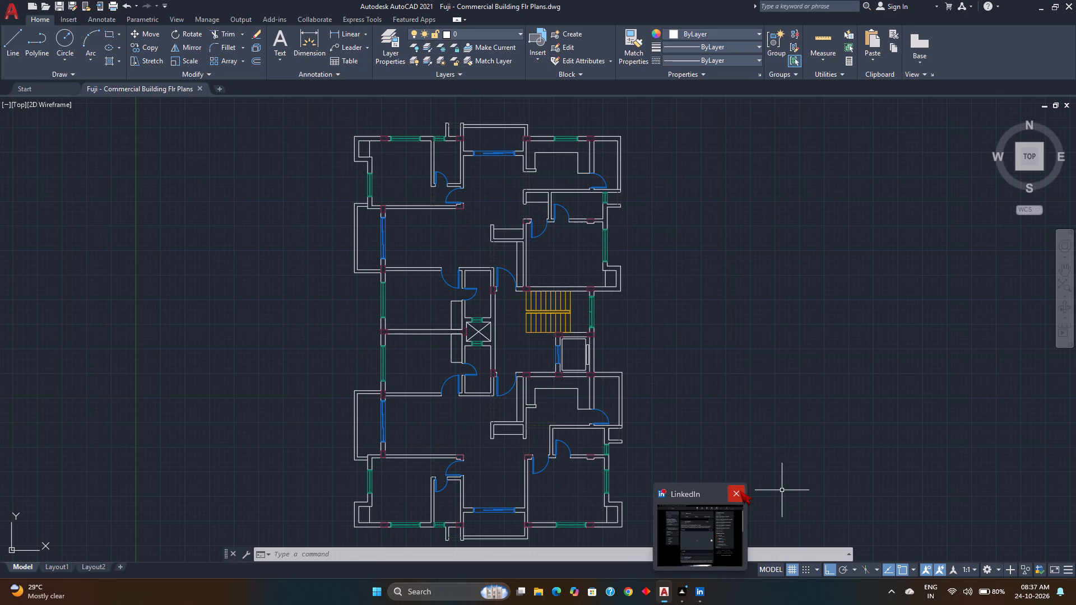
# Close the open LinkedIn window.
pyautogui.click(740, 491)
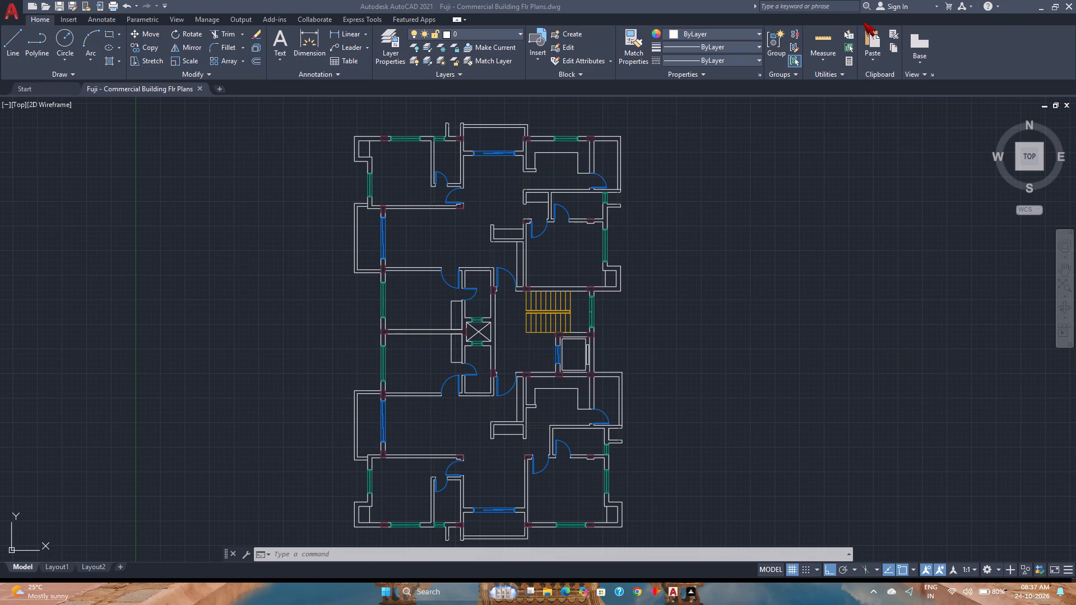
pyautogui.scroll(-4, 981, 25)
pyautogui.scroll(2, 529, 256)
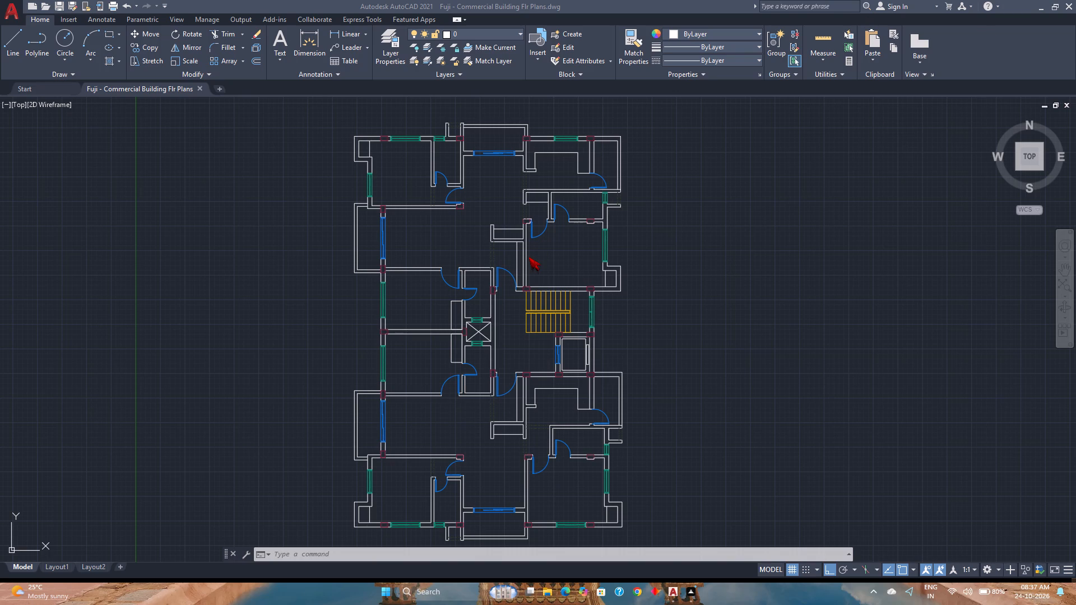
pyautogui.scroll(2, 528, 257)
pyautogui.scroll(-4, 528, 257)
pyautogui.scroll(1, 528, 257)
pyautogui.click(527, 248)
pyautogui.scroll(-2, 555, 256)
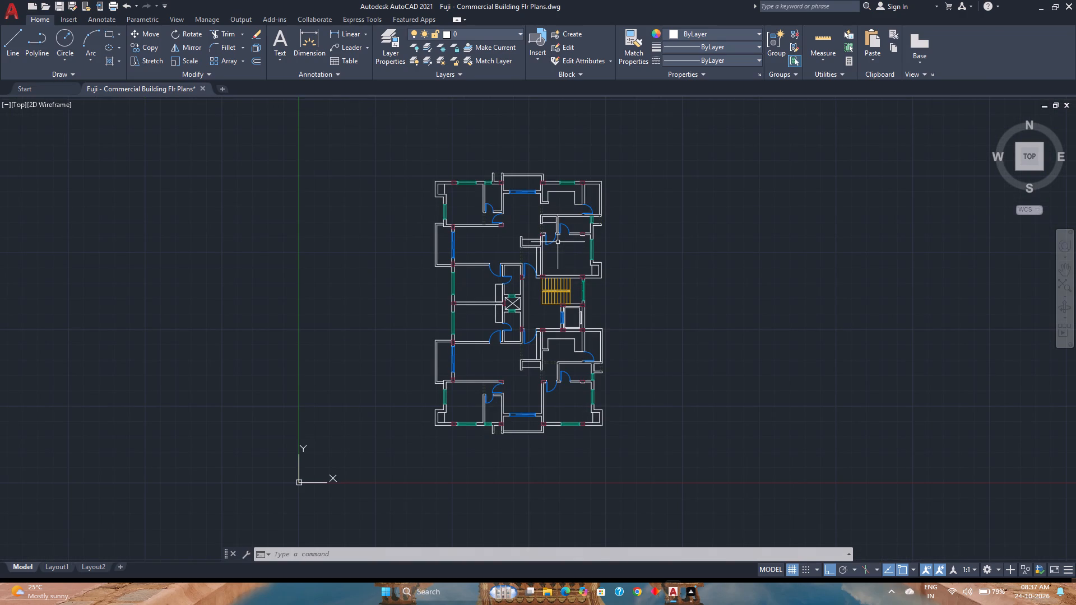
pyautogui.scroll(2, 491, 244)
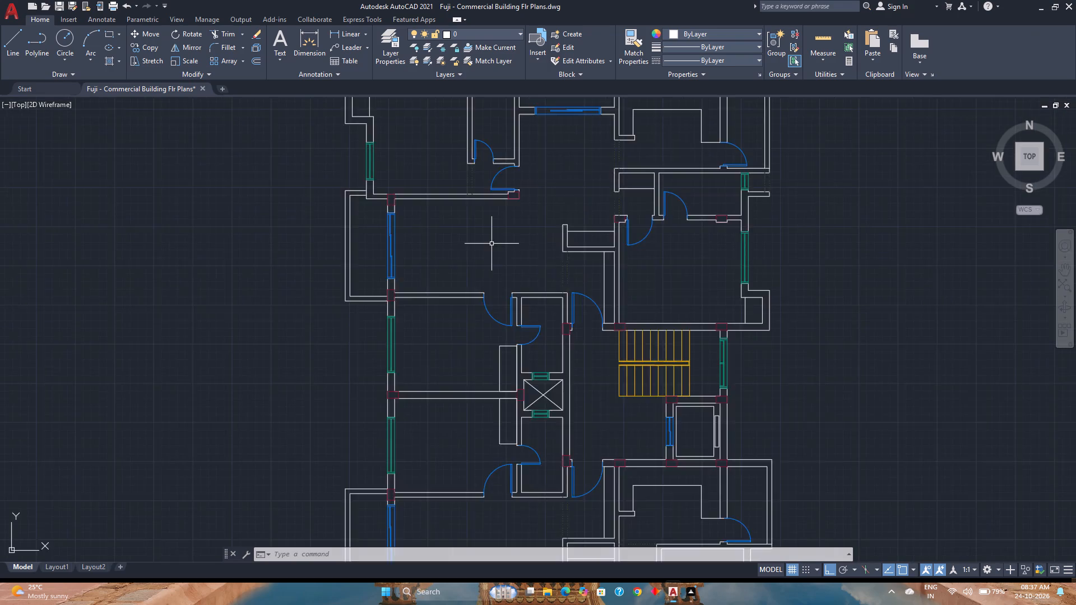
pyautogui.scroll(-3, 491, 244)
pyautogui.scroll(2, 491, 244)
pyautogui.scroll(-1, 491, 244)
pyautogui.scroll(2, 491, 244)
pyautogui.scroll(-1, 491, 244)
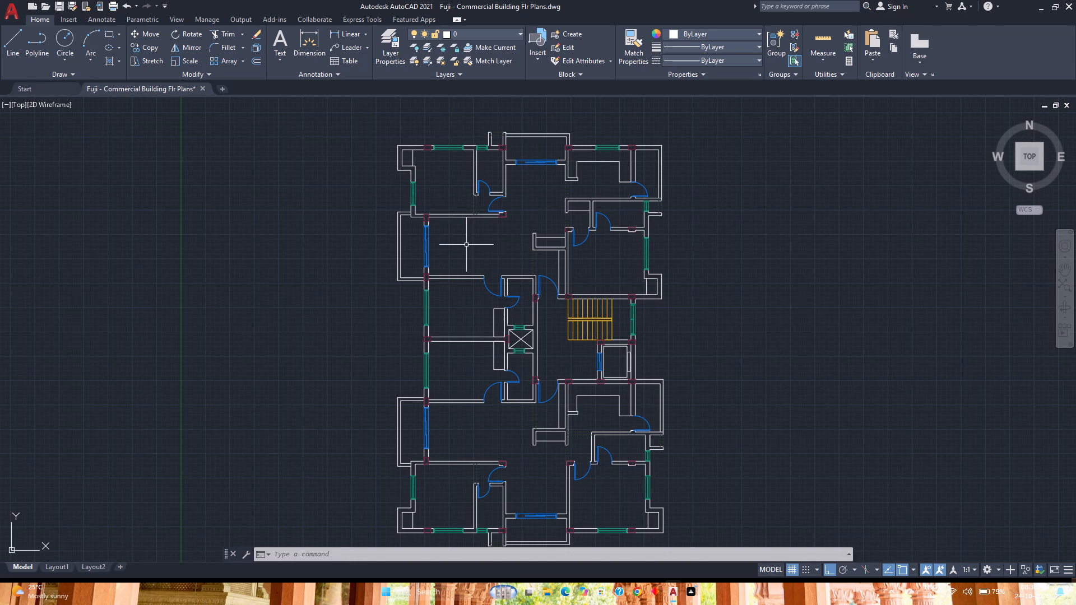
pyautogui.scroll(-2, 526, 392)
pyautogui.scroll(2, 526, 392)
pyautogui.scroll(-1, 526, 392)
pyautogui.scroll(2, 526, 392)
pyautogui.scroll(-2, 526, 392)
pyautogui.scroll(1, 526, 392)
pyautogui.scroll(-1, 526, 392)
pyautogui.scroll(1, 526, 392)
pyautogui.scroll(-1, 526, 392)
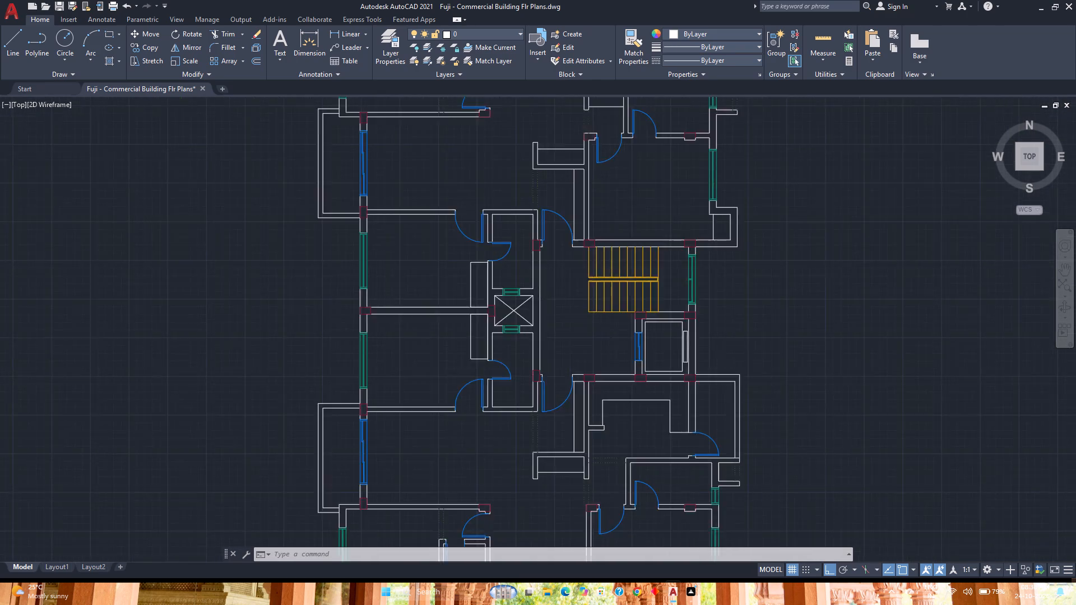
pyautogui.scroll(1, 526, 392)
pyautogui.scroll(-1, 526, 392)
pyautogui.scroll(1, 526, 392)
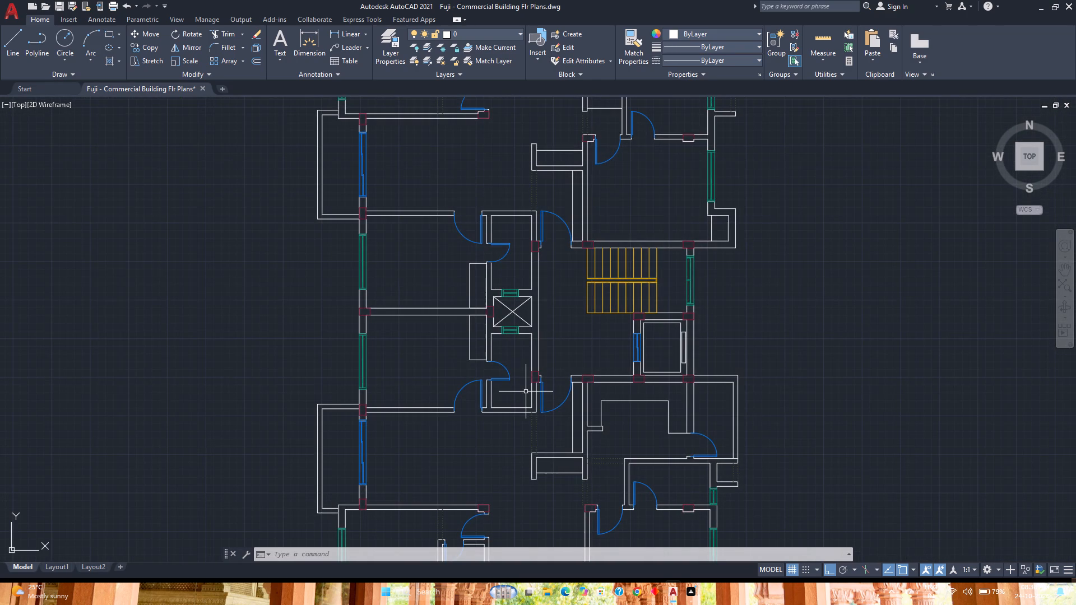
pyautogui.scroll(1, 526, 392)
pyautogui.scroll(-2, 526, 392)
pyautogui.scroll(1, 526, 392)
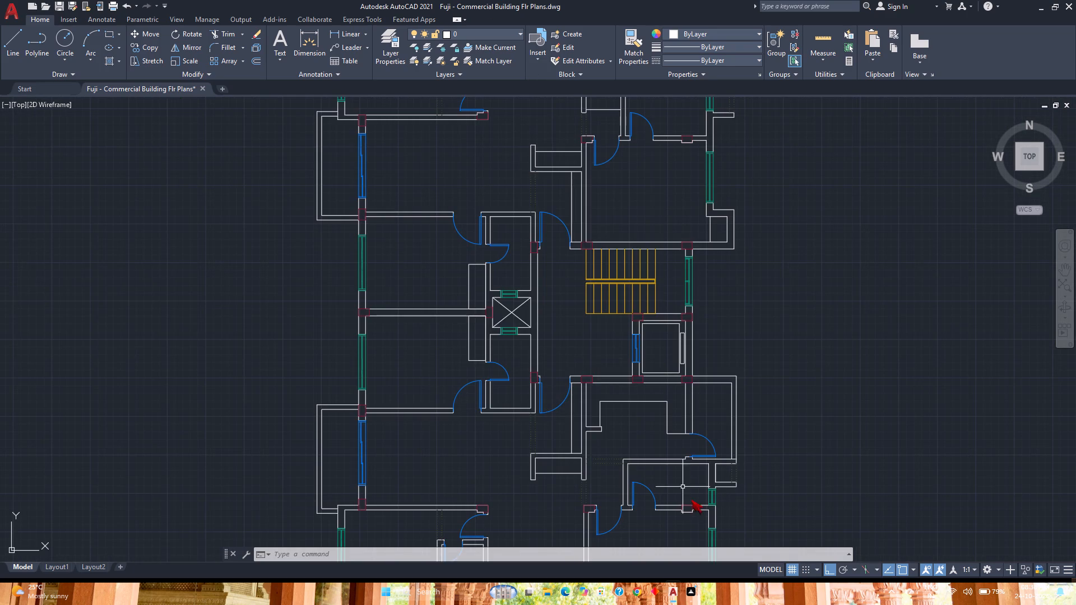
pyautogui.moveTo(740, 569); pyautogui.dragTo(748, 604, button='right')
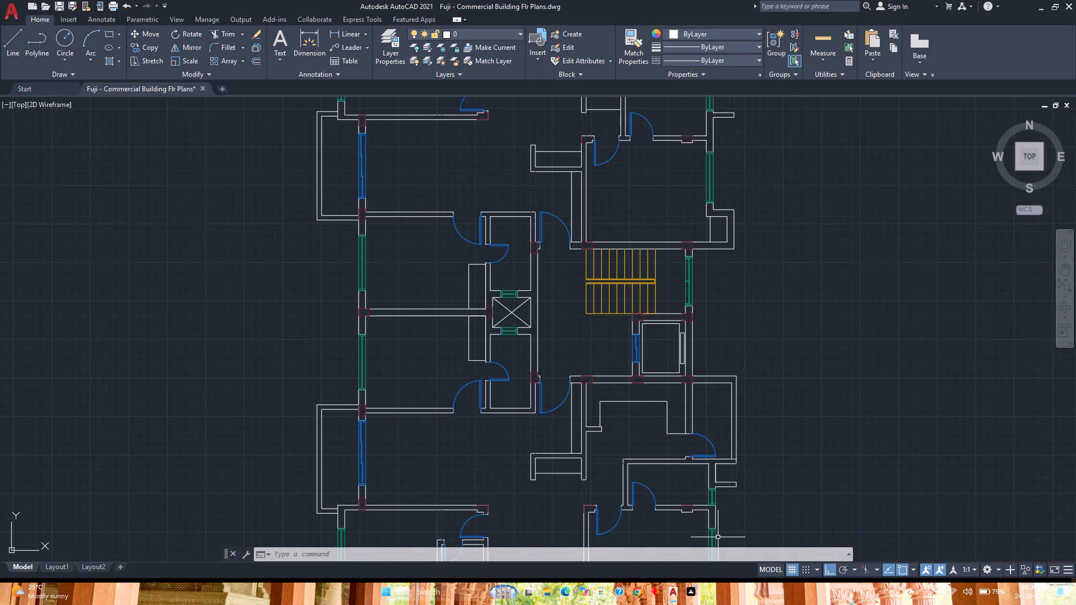
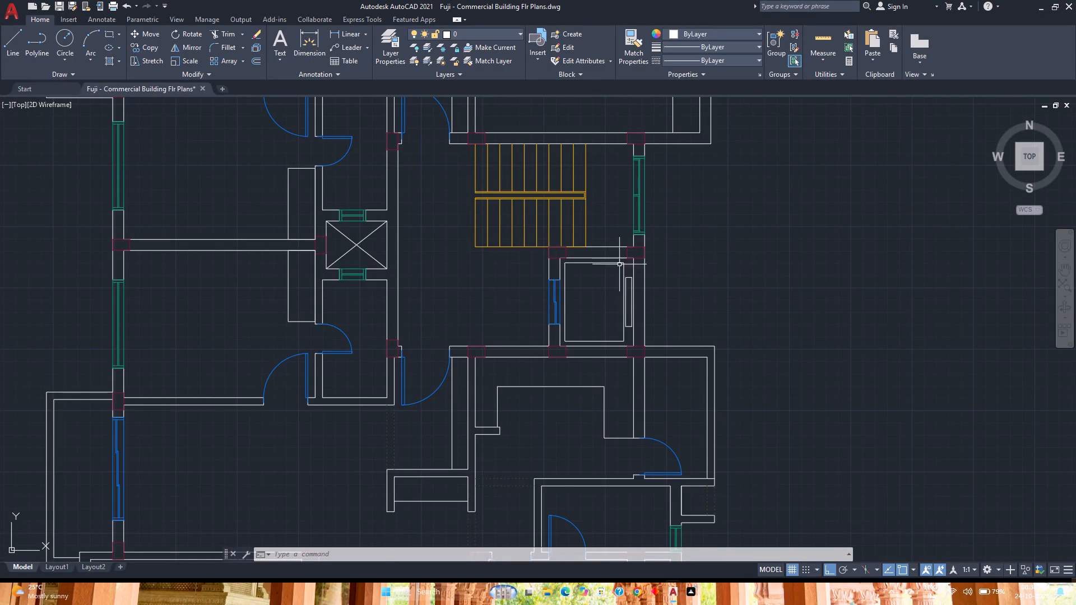
# Select all the column outlines similar to the one beside the staircase and bring them to the front of the draw order.
pyautogui.scroll(-2, 495, 297)
pyautogui.moveTo(525, 253); pyautogui.dragTo(506, 311, button='middle')
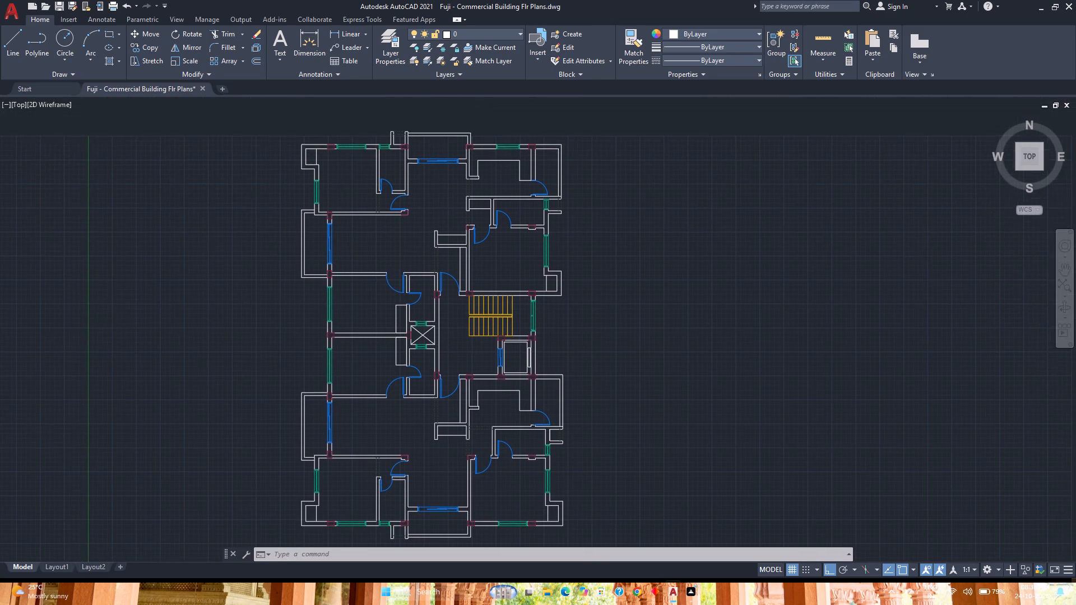
pyautogui.moveTo(506, 311); pyautogui.dragTo(542, 297, button='middle')
pyautogui.middleClick(542, 297)
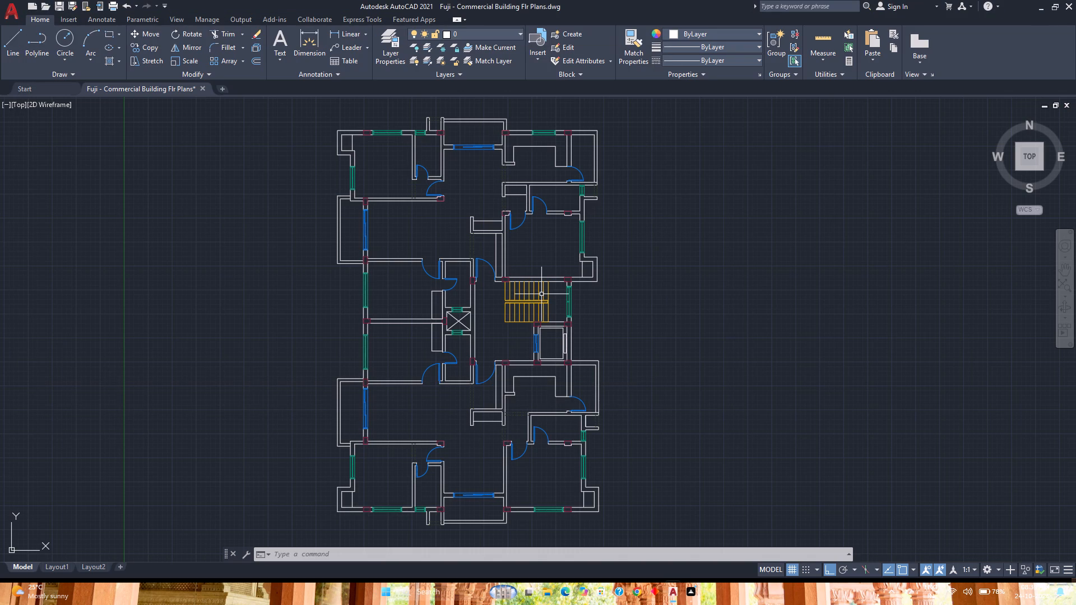
pyautogui.scroll(2, 476, 292)
pyautogui.scroll(-3, 476, 292)
pyautogui.scroll(4, 476, 292)
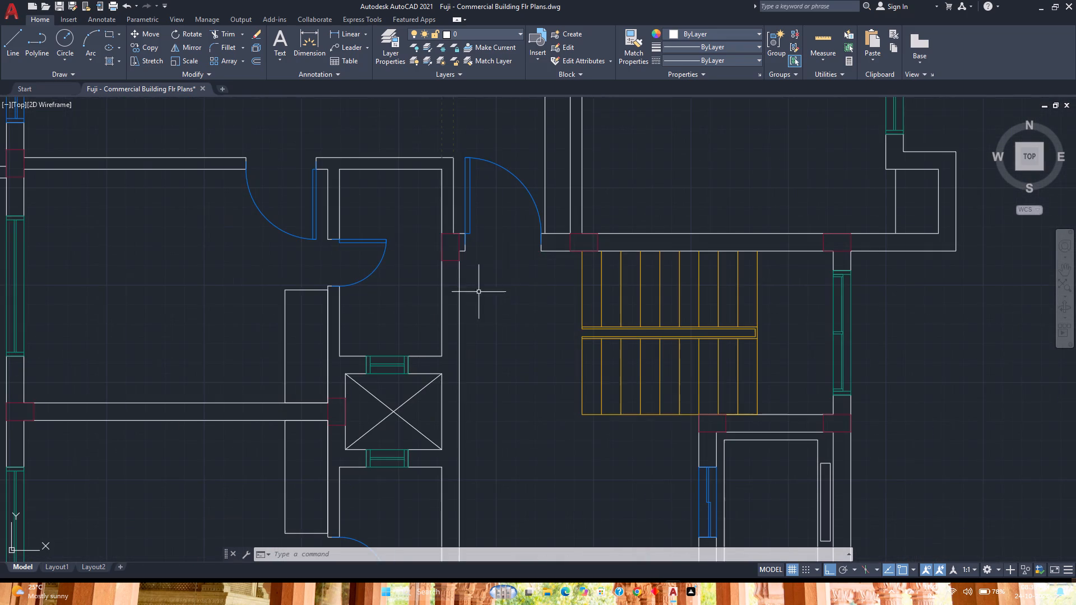
pyautogui.scroll(2, 595, 236)
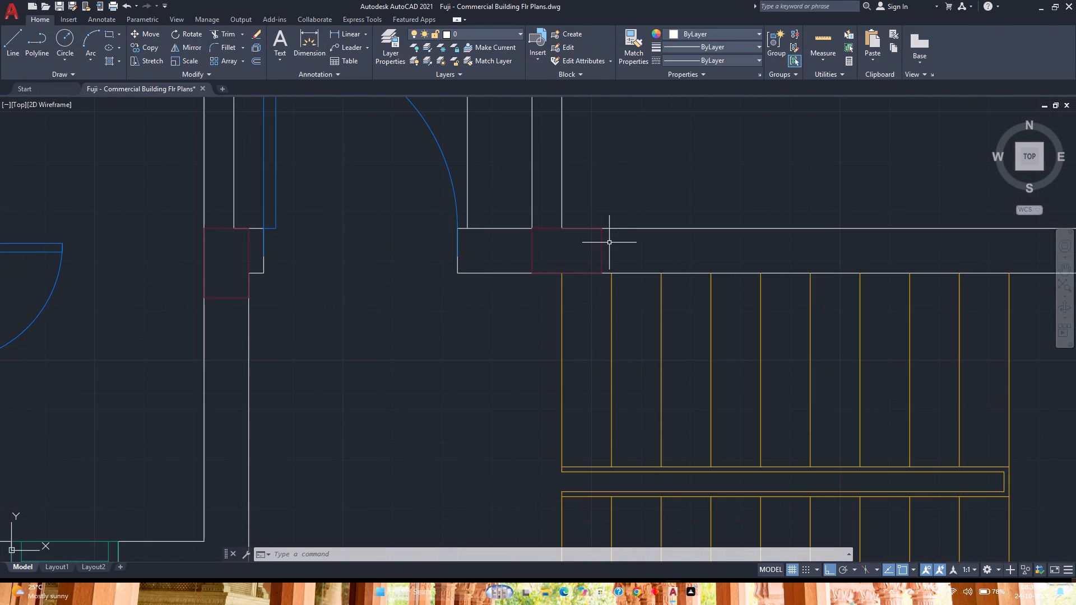
pyautogui.click(601, 249)
pyautogui.rightClick(601, 249)
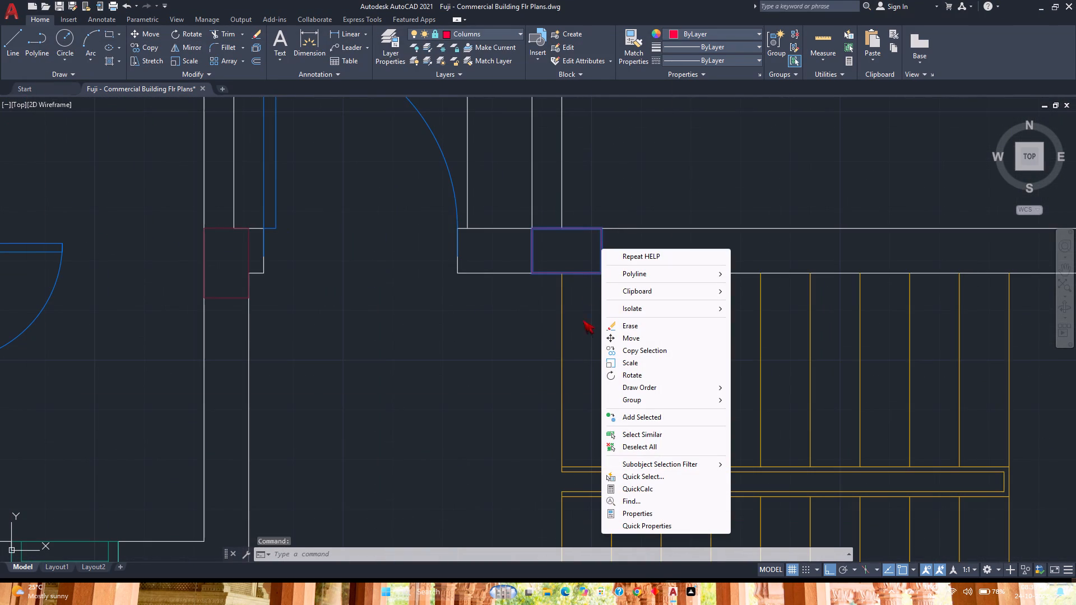
pyautogui.click(624, 434)
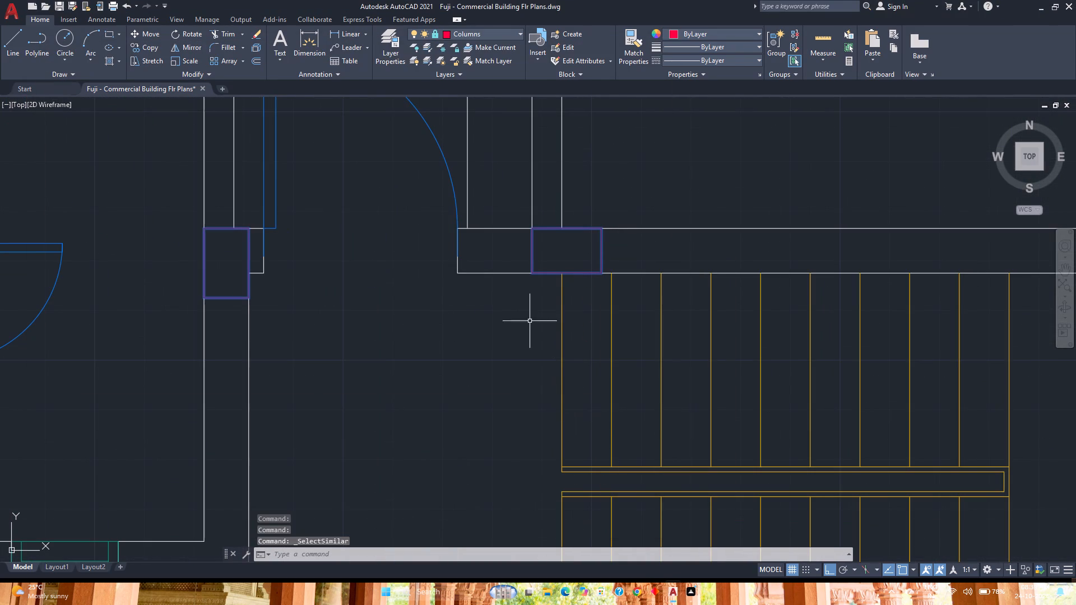
pyautogui.rightClick(613, 241)
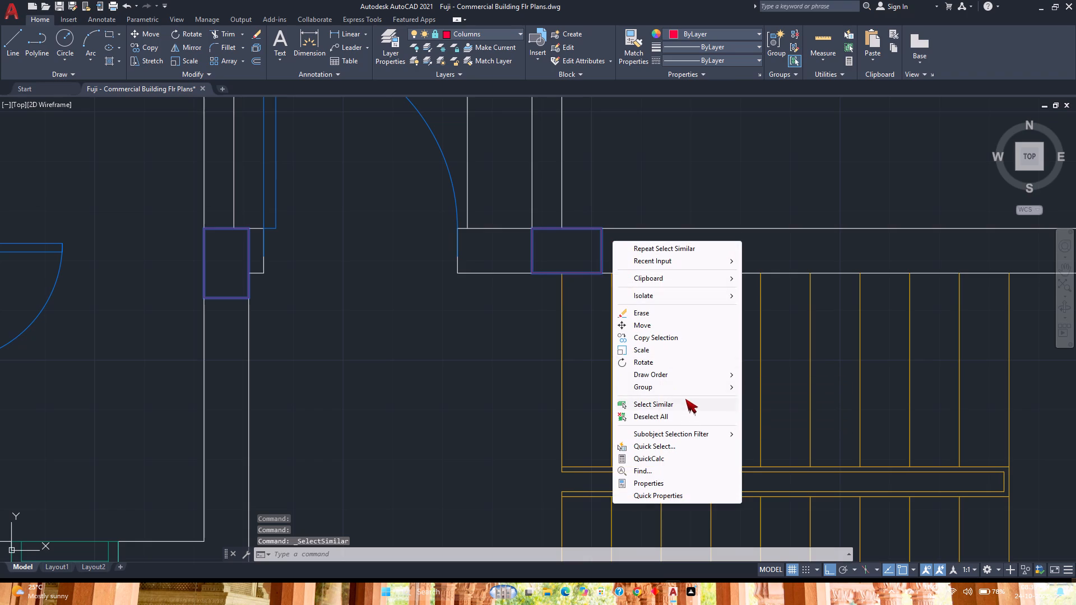
pyautogui.click(774, 374)
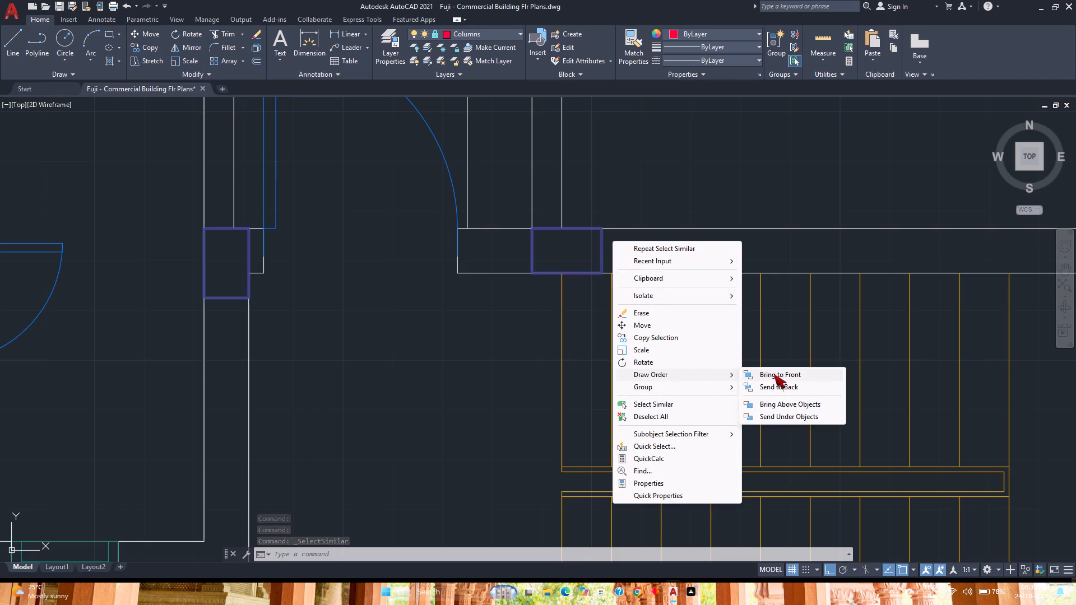
pyautogui.scroll(-4, 446, 379)
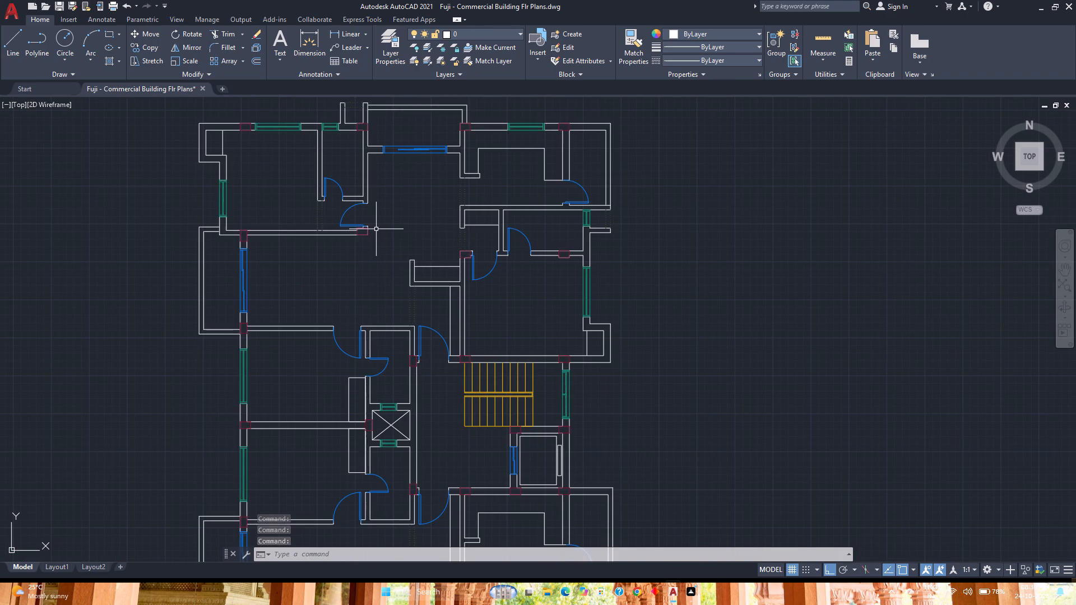
# Save the floor plan drawing.
pyautogui.hotkey('ctrl', 's')
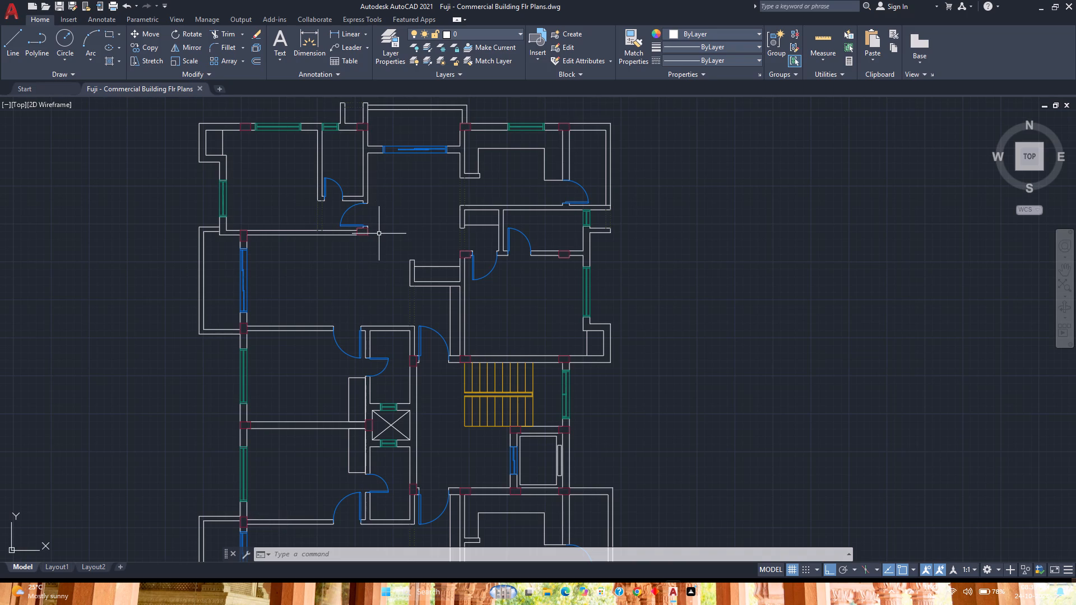
# Examine the overall floor plan and its central area around the staircase, lift and duct.
pyautogui.scroll(-3, 379, 234)
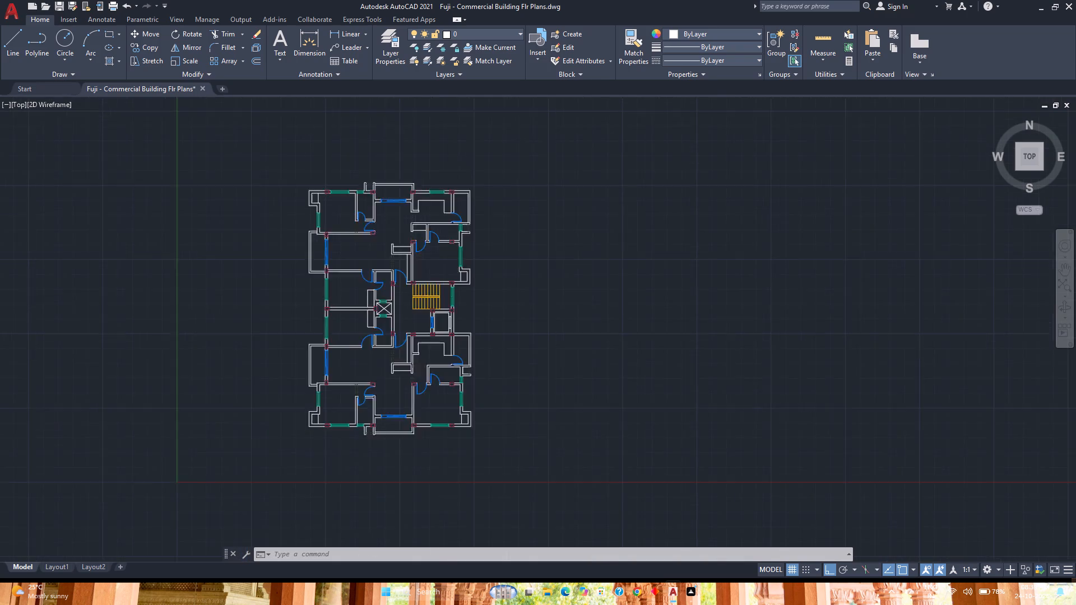
pyautogui.scroll(3, 381, 254)
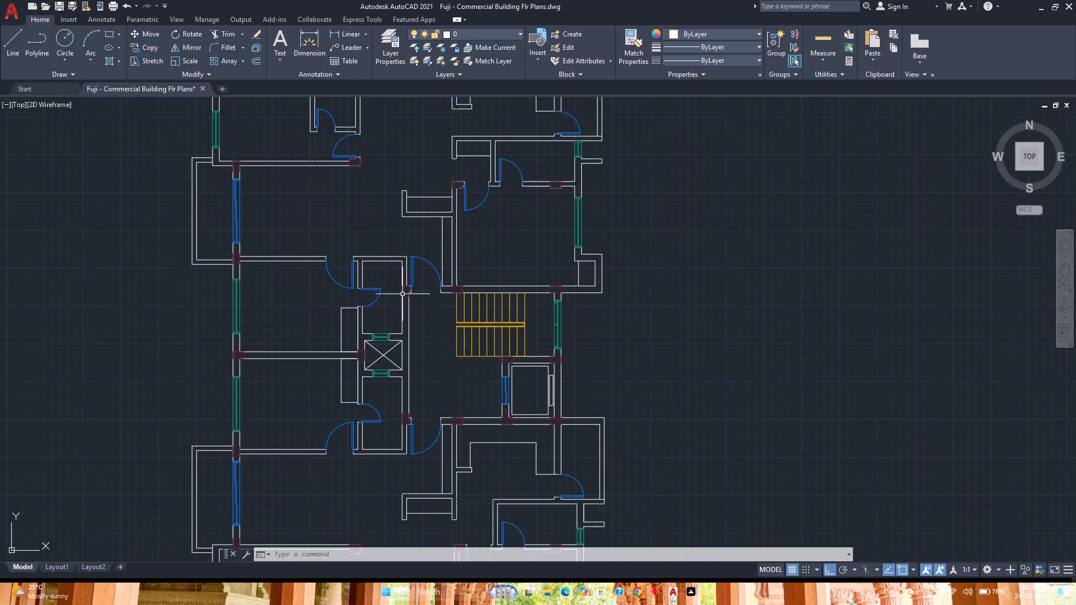
pyautogui.moveTo(416, 299); pyautogui.dragTo(456, 328, button='middle')
pyautogui.middleClick(456, 328)
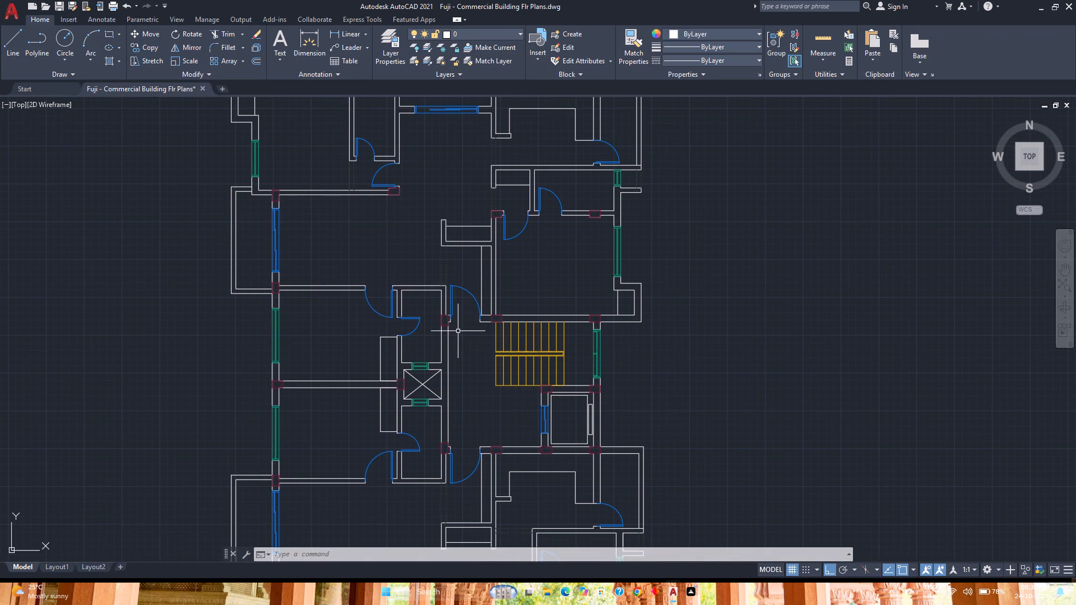
pyautogui.scroll(-2, 446, 326)
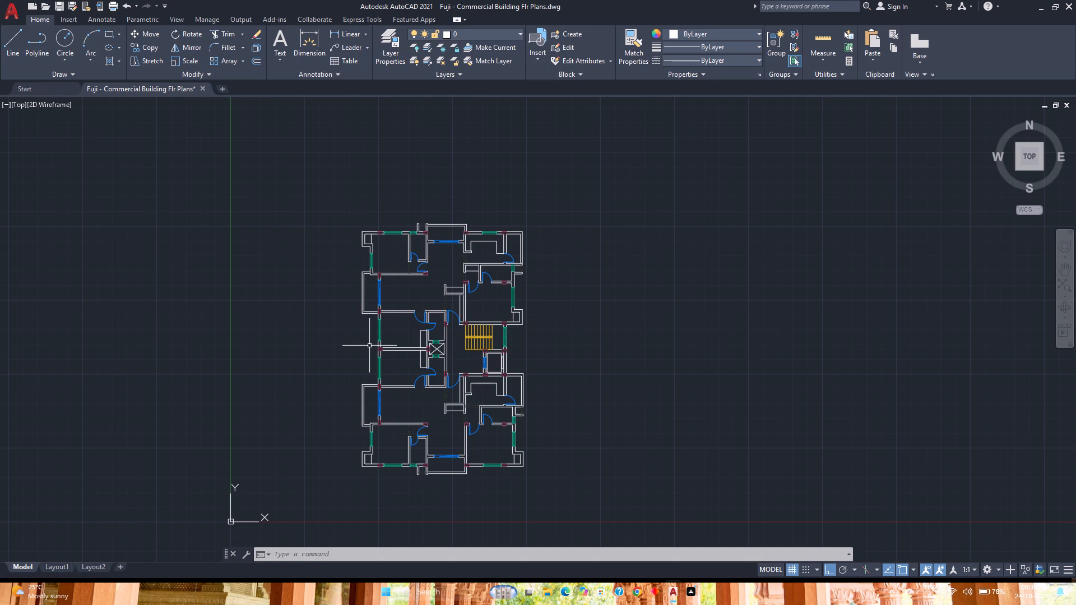
pyautogui.scroll(1, 378, 343)
pyautogui.scroll(2, 472, 334)
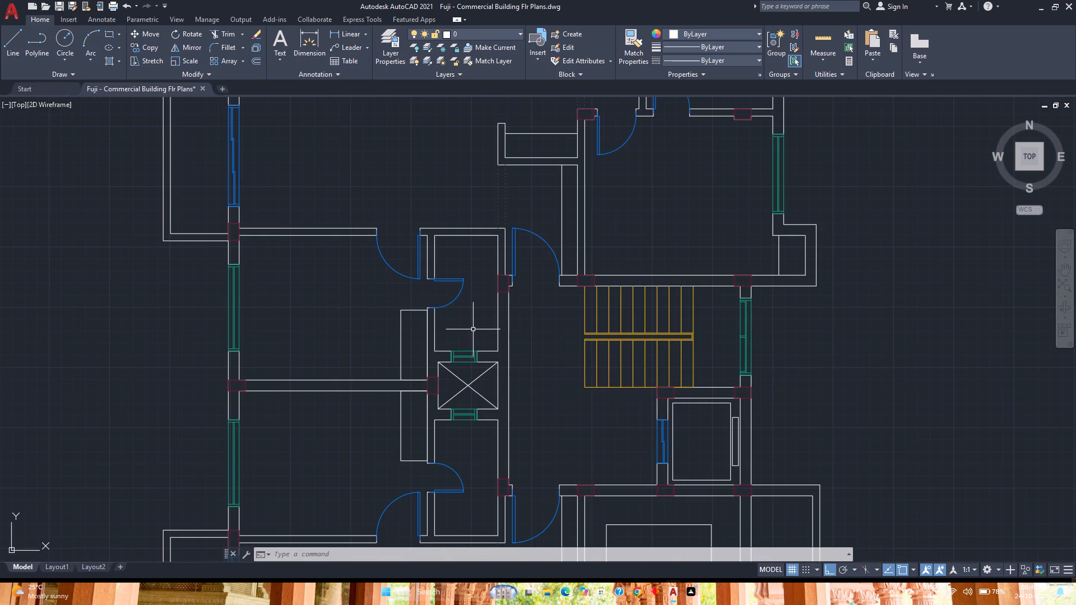
pyautogui.scroll(-2, 473, 322)
pyautogui.scroll(2, 473, 322)
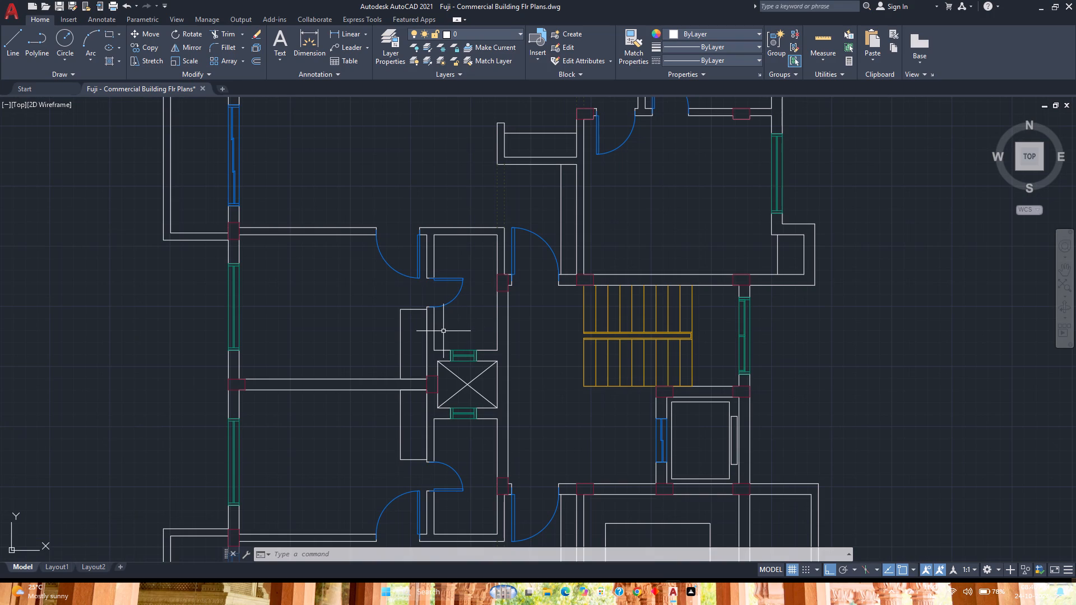
pyautogui.scroll(-1, 443, 331)
pyautogui.scroll(1, 443, 331)
pyautogui.scroll(-2, 443, 331)
# Select the entire floor plan and copy it to the clipboard.
pyautogui.moveTo(443, 331); pyautogui.dragTo(439, 274, button='middle')
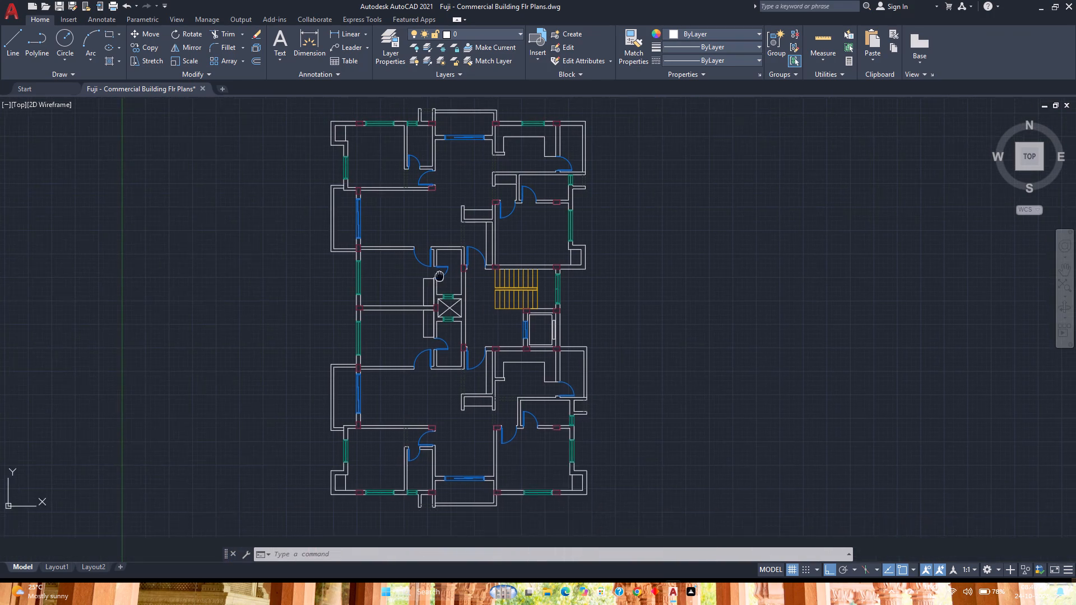
pyautogui.moveTo(439, 274); pyautogui.dragTo(439, 272, button='middle')
pyautogui.middleClick(439, 272)
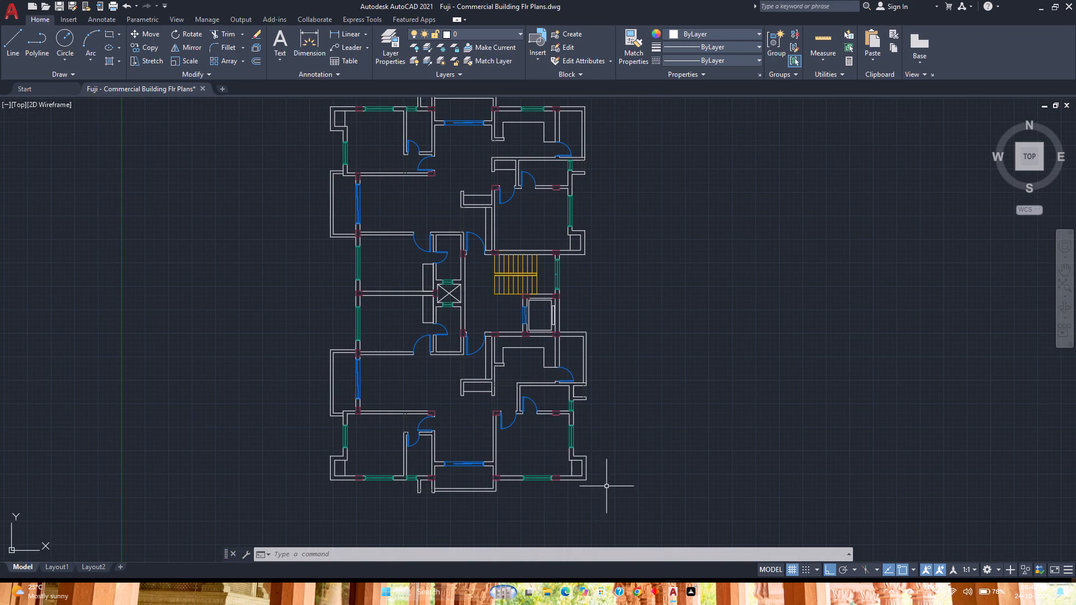
pyautogui.click(619, 495)
pyautogui.moveTo(249, 150); pyautogui.dragTo(279, 236, button='middle')
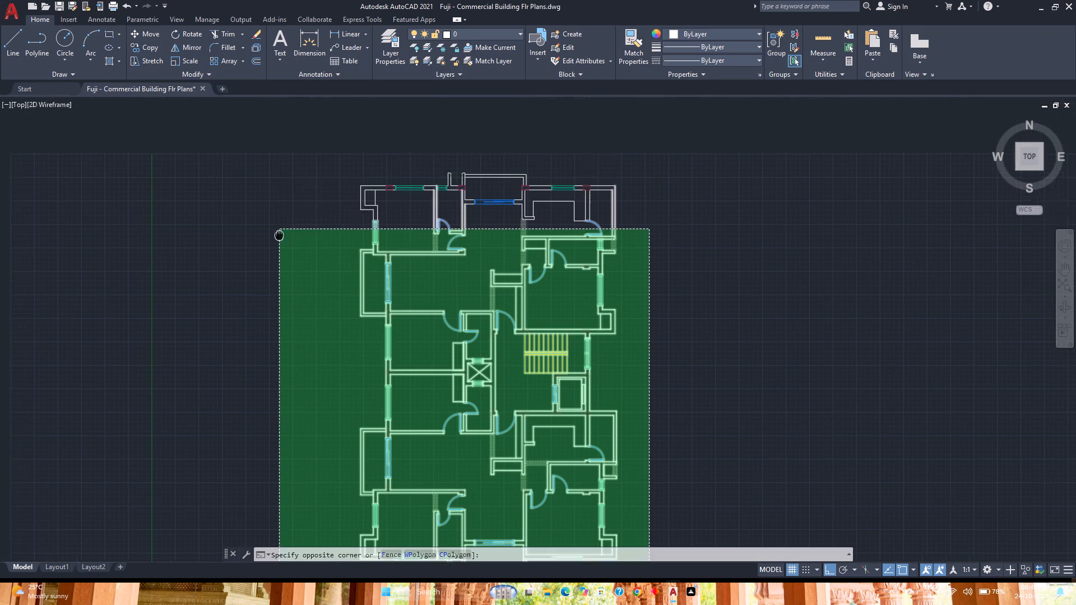
pyautogui.moveTo(279, 236); pyautogui.dragTo(279, 241, button='middle')
pyautogui.middleClick(279, 241)
pyautogui.click(270, 171)
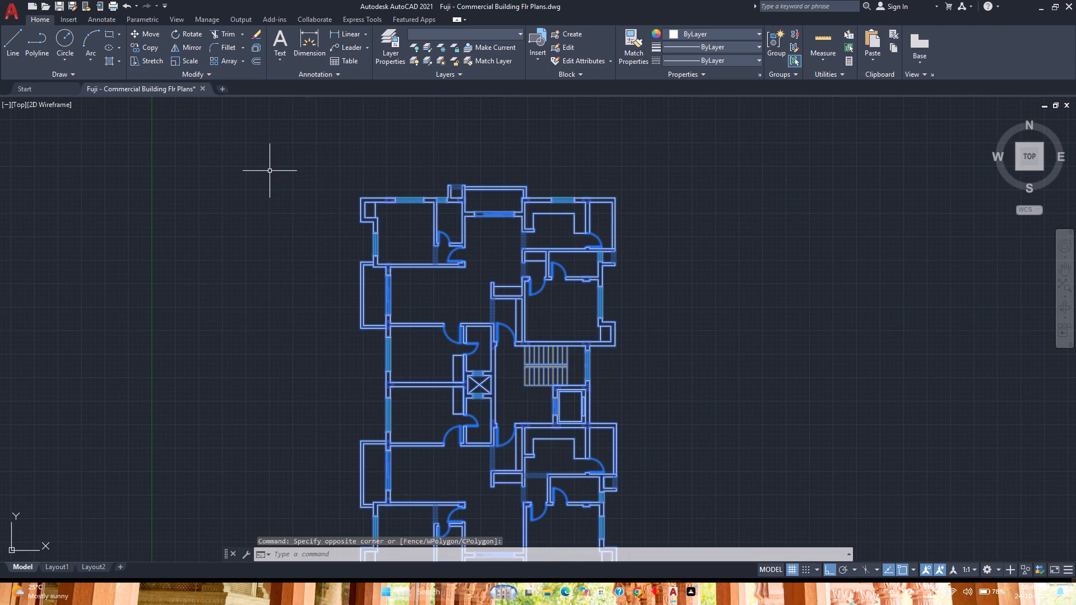
pyautogui.hotkey('ctrl', 'c')
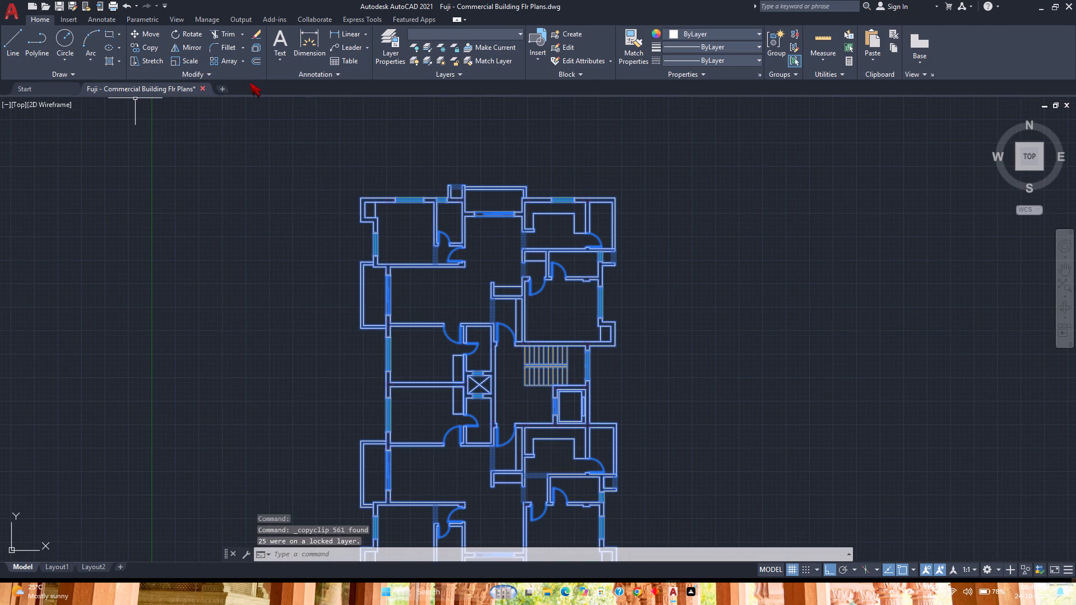
# Create a new blank drawing.
pyautogui.click(226, 87)
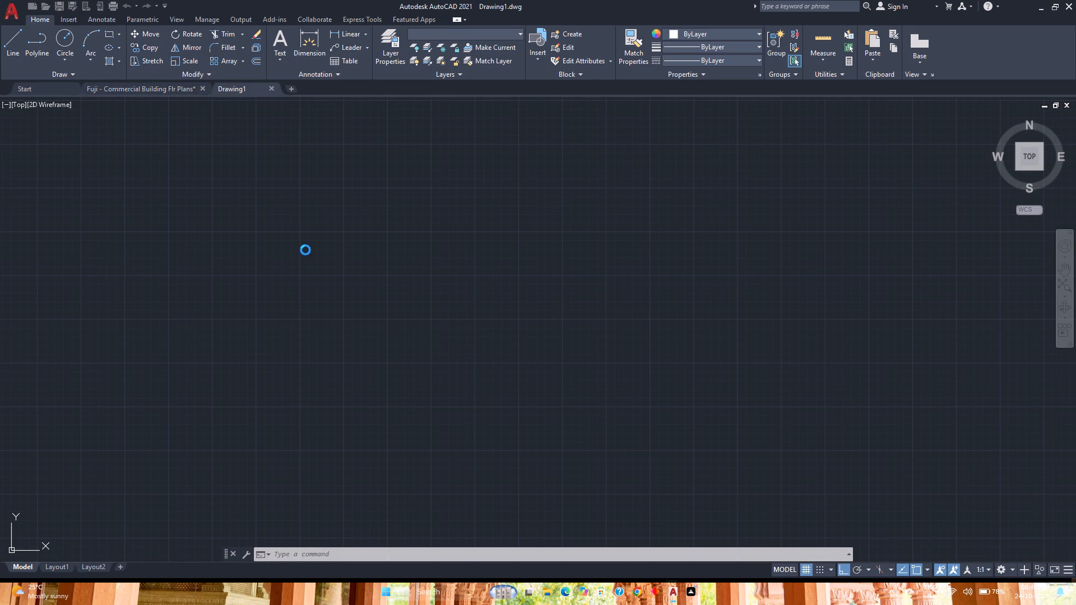
# Configure the drawing units to Engineering length with 0'-0" precision, and choose the insertion scale unit.
pyautogui.write('un')
pyautogui.press('Return')
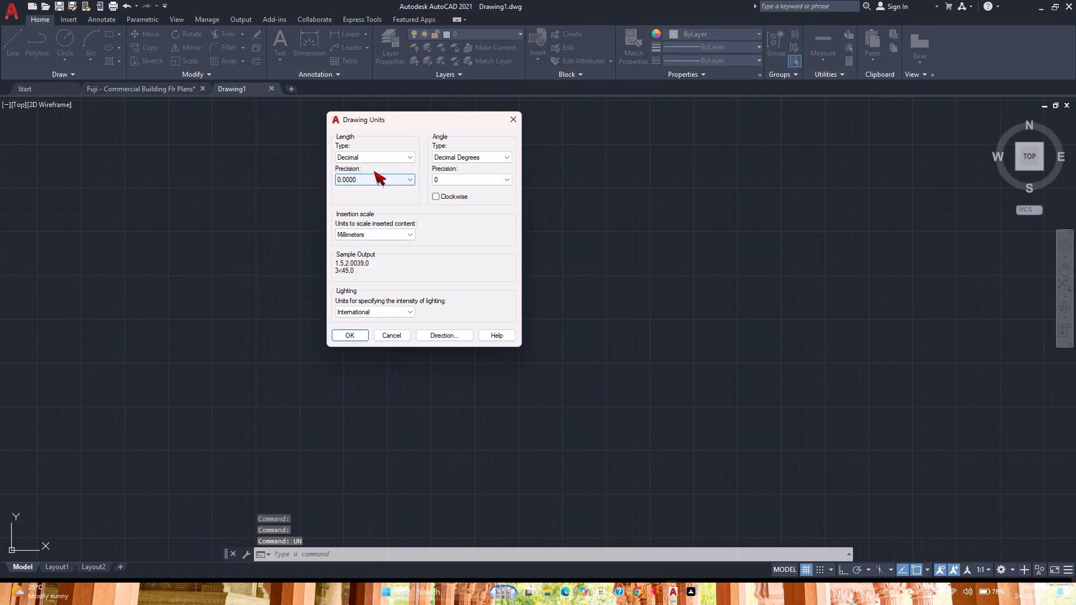
pyautogui.click(392, 161)
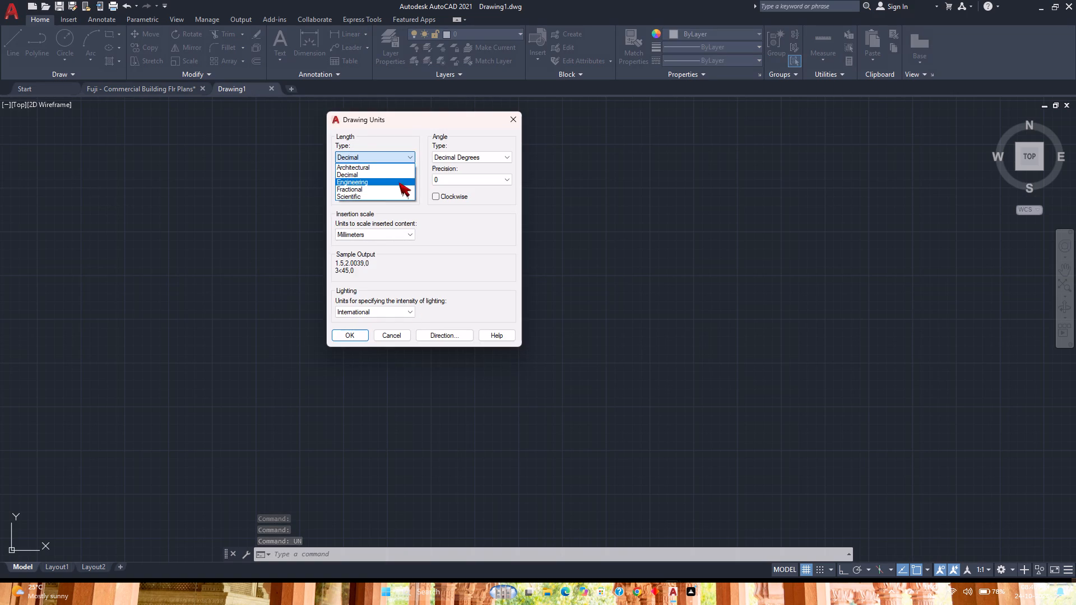
pyautogui.click(398, 182)
pyautogui.click(397, 182)
pyautogui.click(391, 187)
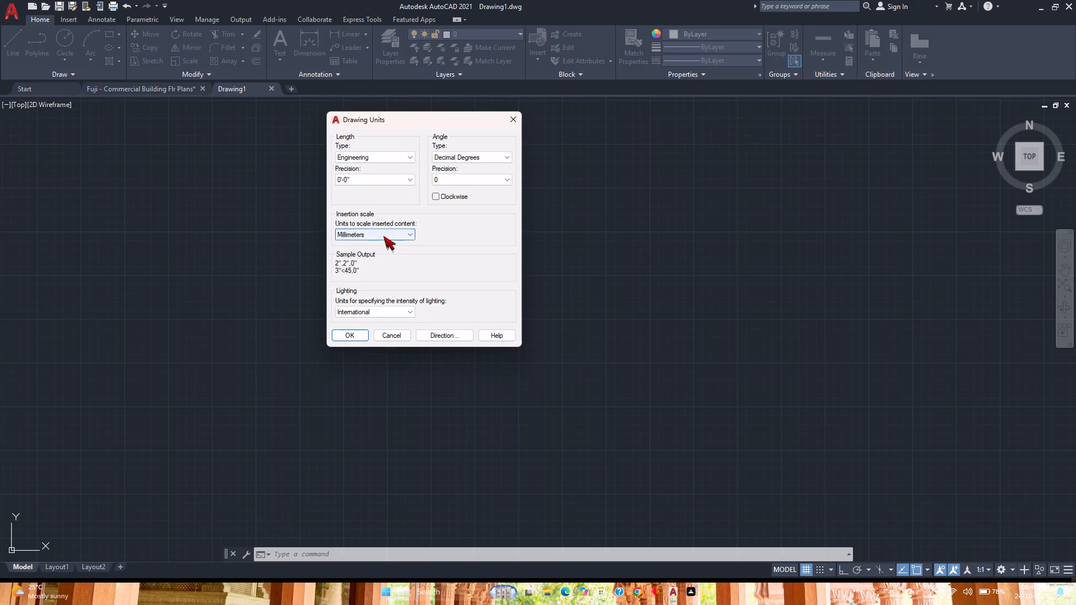
pyautogui.click(383, 236)
pyautogui.click(375, 249)
pyautogui.click(347, 336)
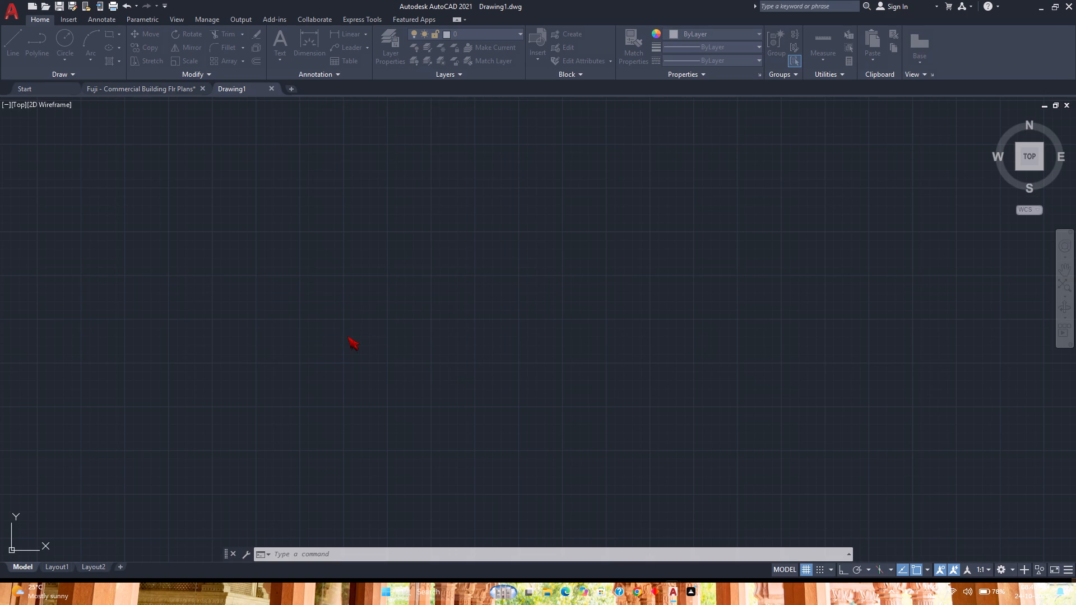
# Set the model space limits from 0,0 to 100',120'.
pyautogui.write('lim')
pyautogui.press('Return')
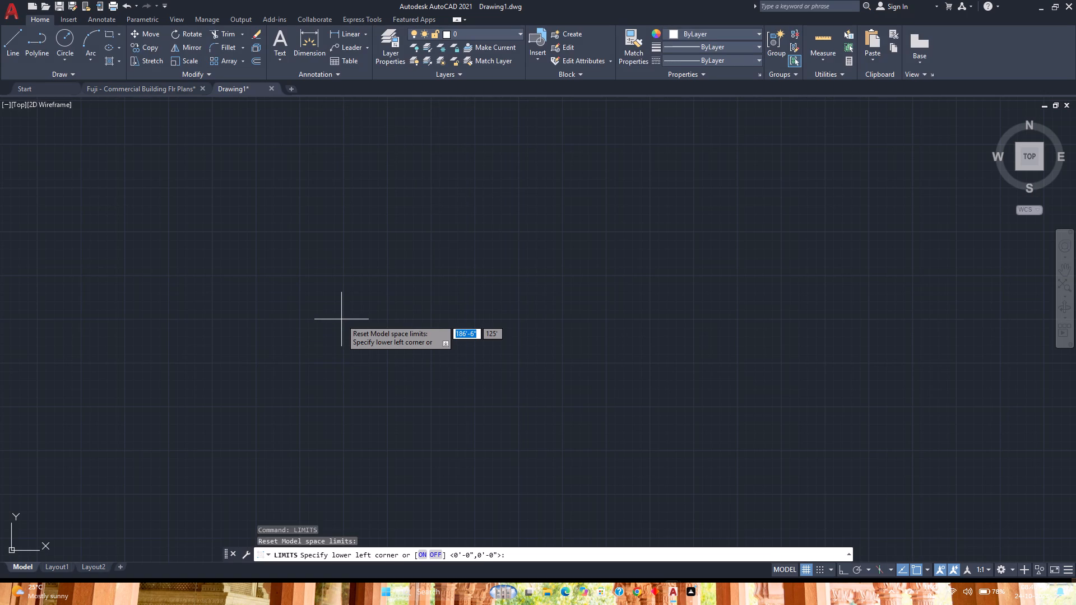
pyautogui.write('0,0')
pyautogui.press('Return')
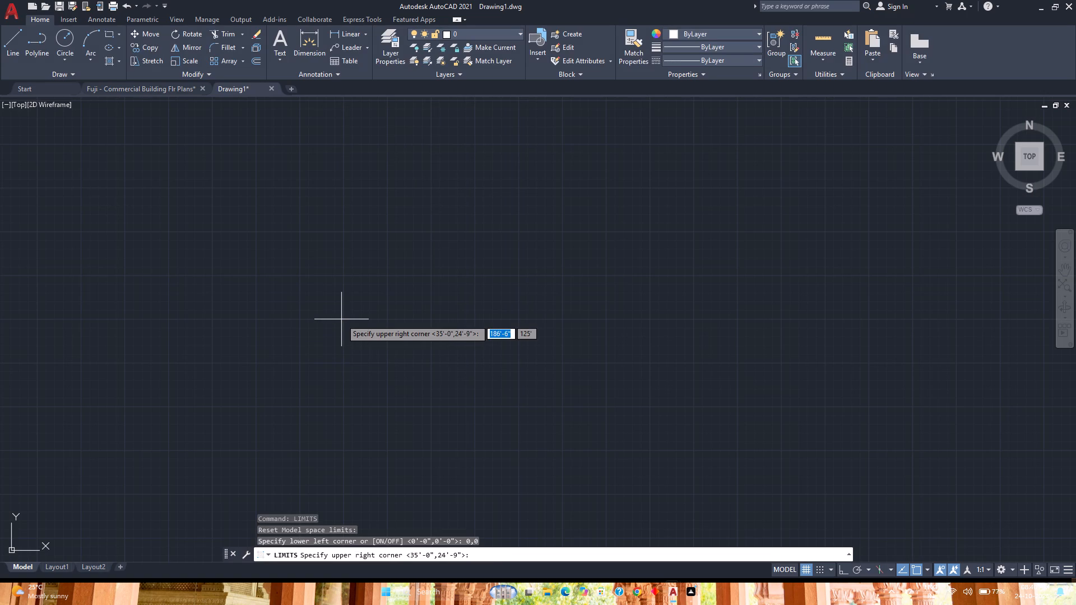
pyautogui.write("100',120'")
pyautogui.press('Return')
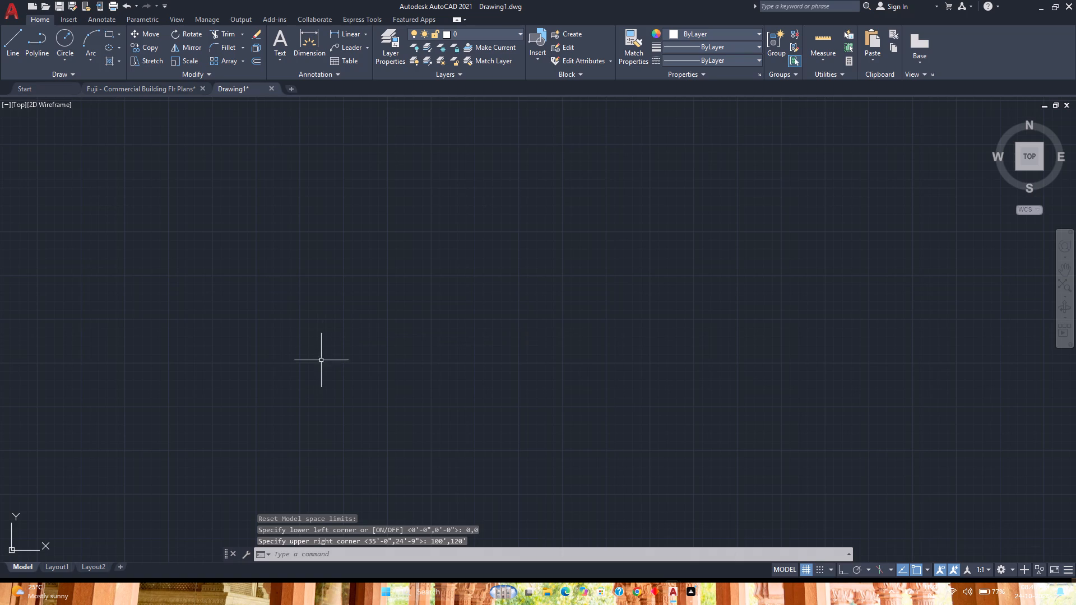
# Modify the ISO-25 dimension style's primary units to Engineering format with 0'-0" precision.
pyautogui.press('d')
pyautogui.press('Return')
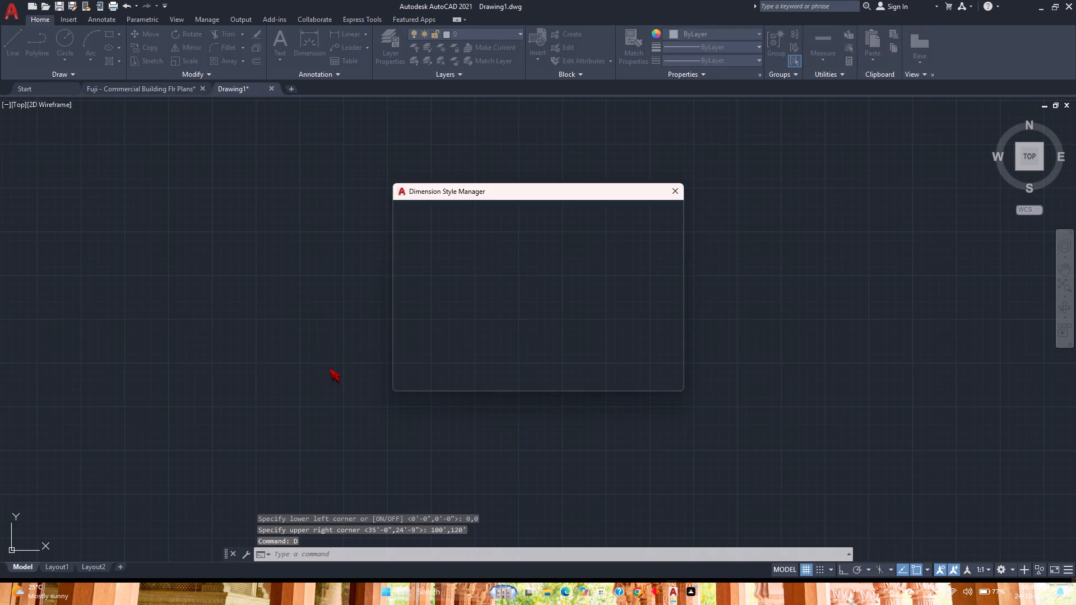
pyautogui.click(671, 269)
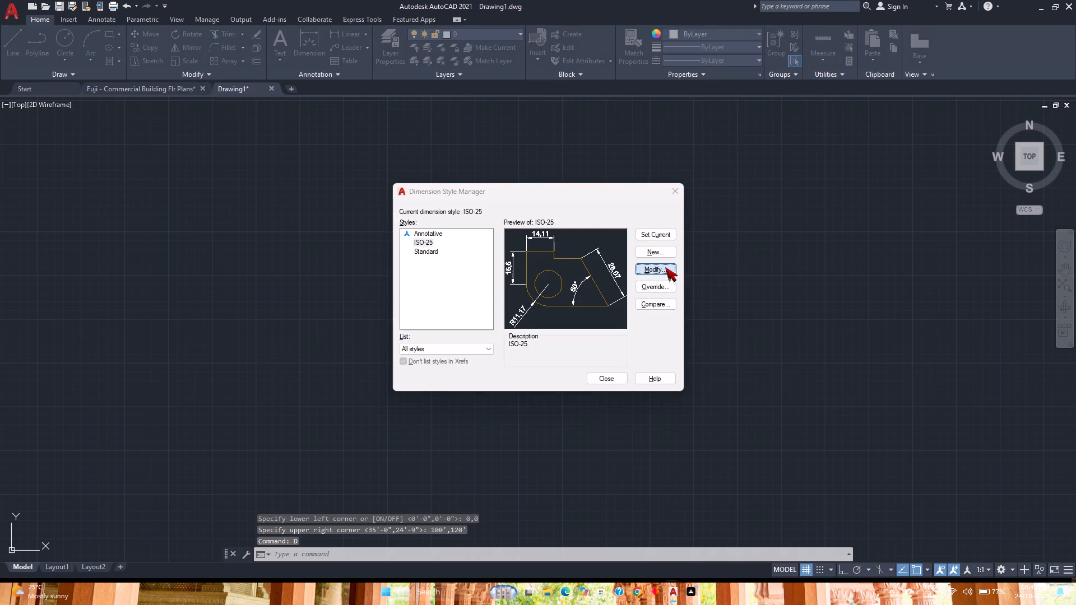
pyautogui.click(665, 267)
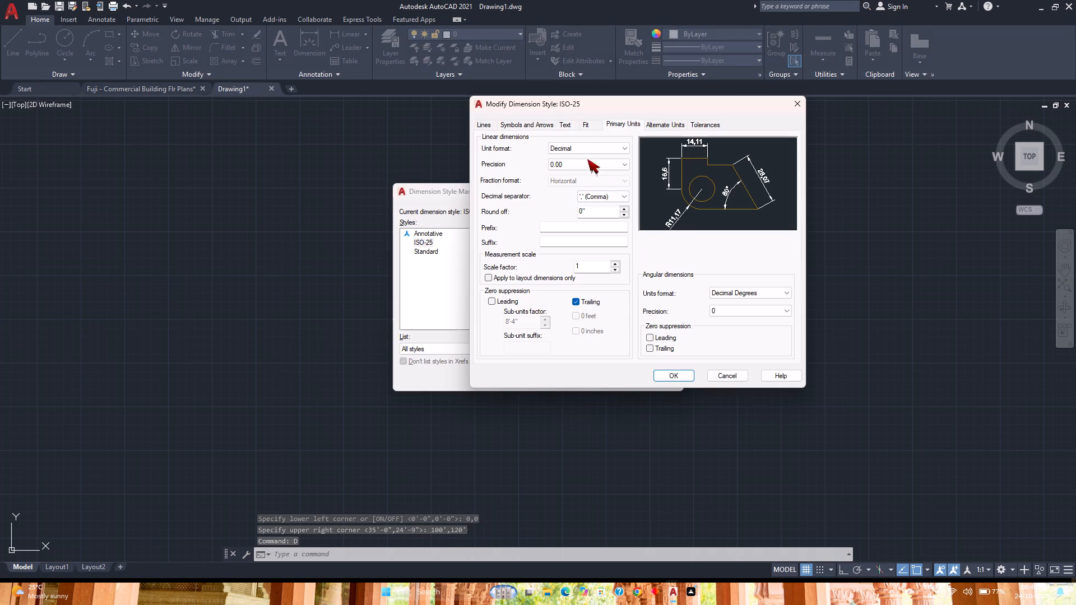
pyautogui.click(615, 122)
pyautogui.click(589, 148)
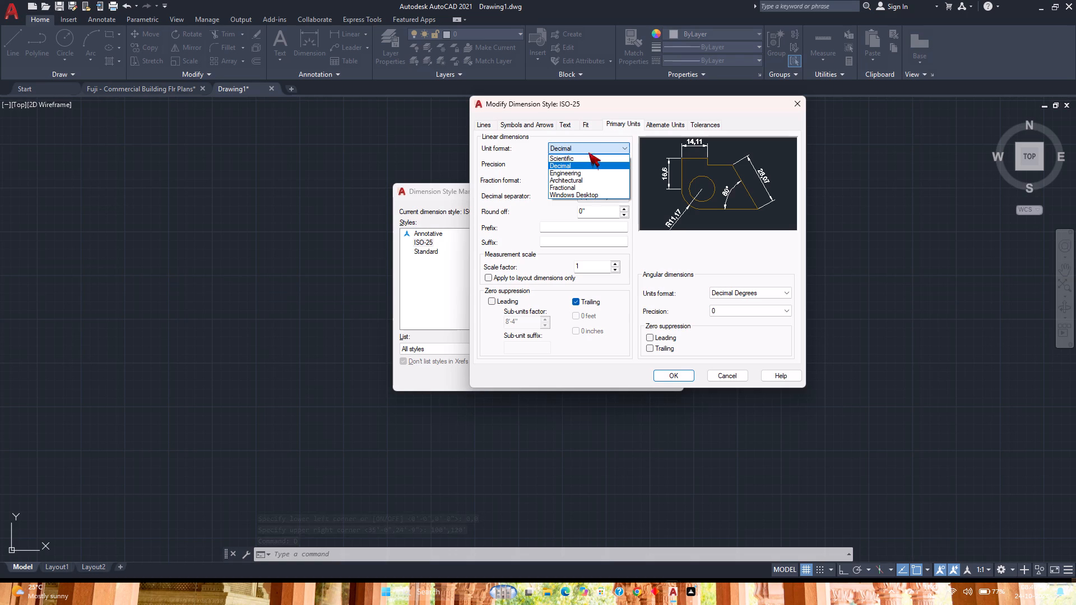
pyautogui.click(591, 174)
pyautogui.click(593, 162)
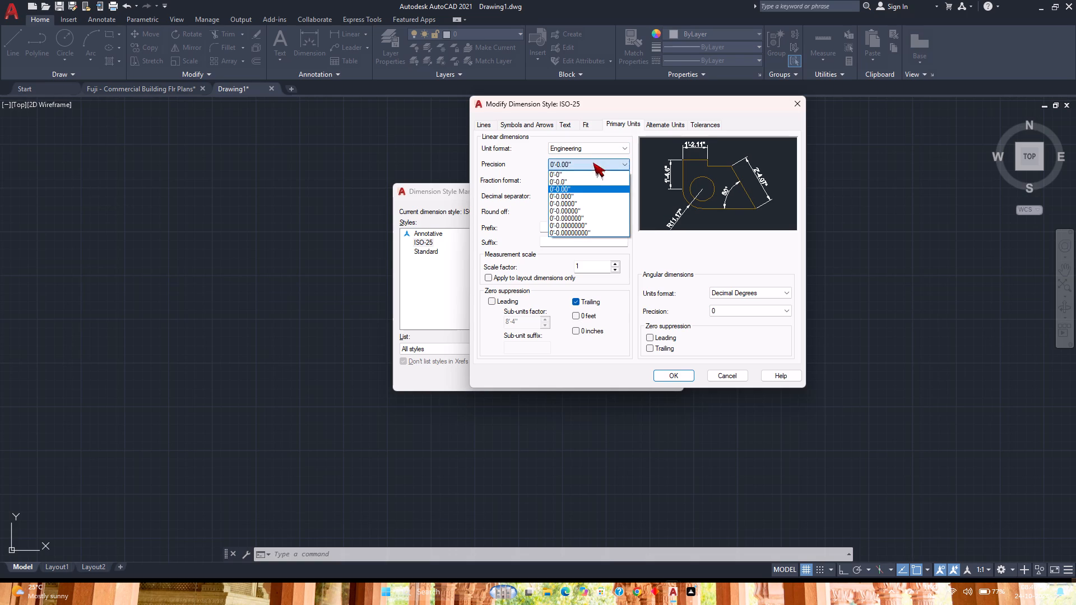
pyautogui.click(585, 176)
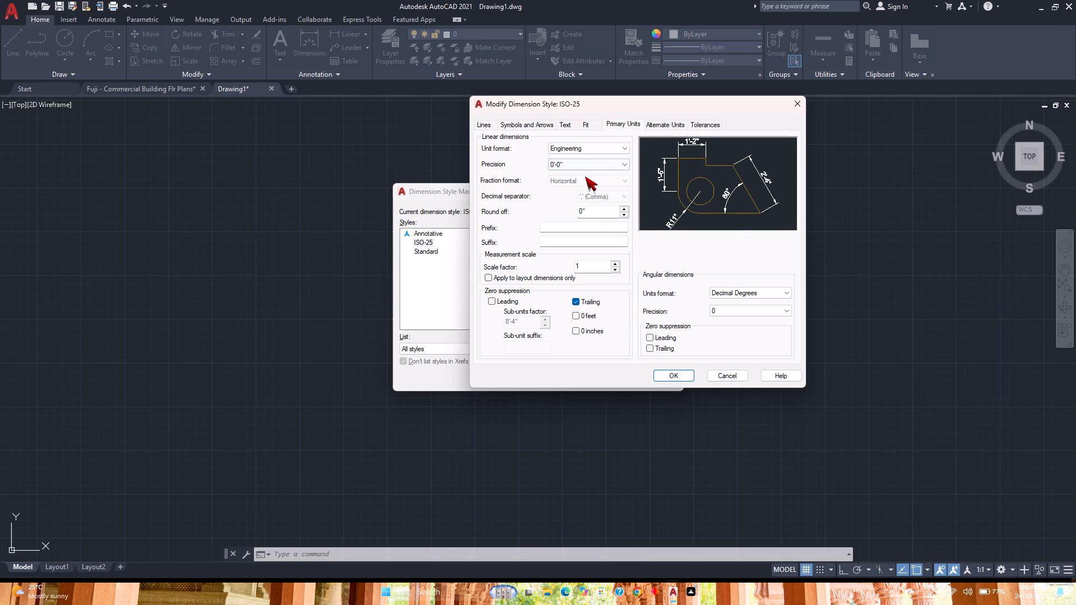
pyautogui.click(583, 162)
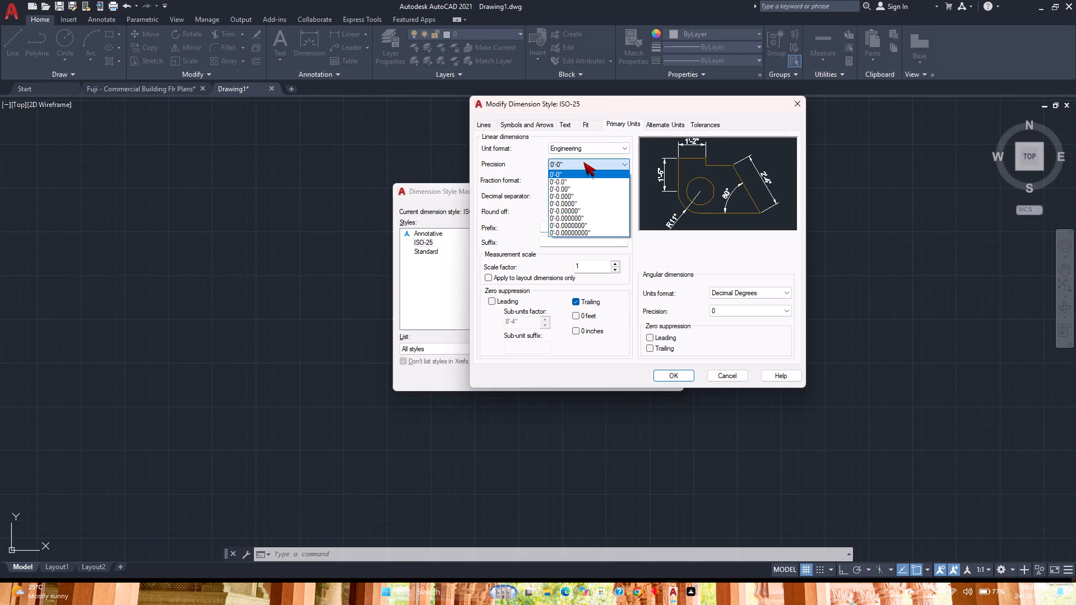
pyautogui.click(583, 162)
# Set the dimension style's text height to 1'.
pyautogui.click(587, 123)
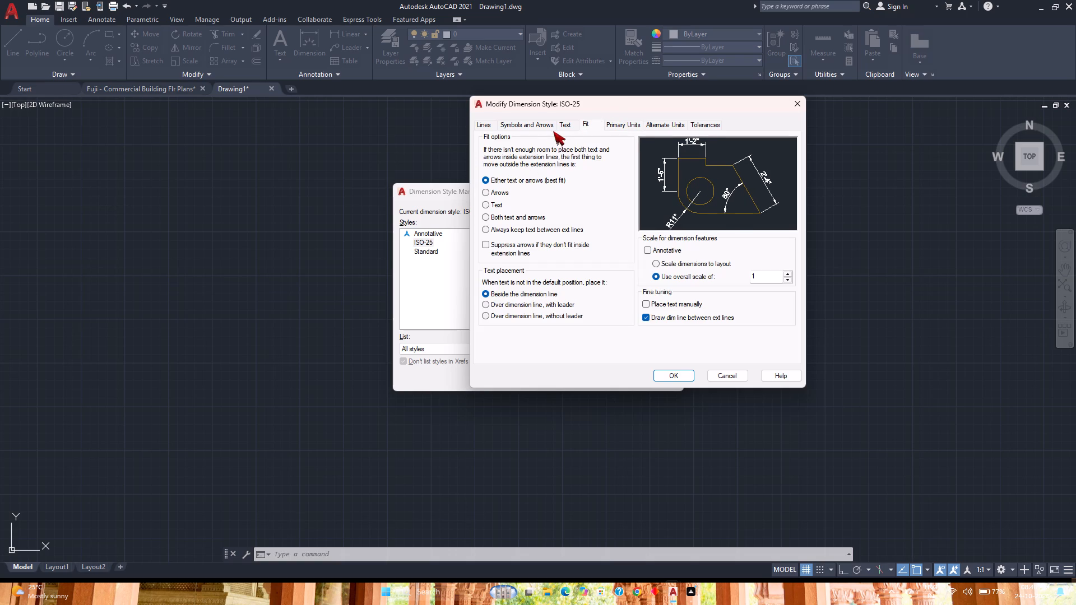
pyautogui.click(563, 125)
pyautogui.doubleClick(613, 206)
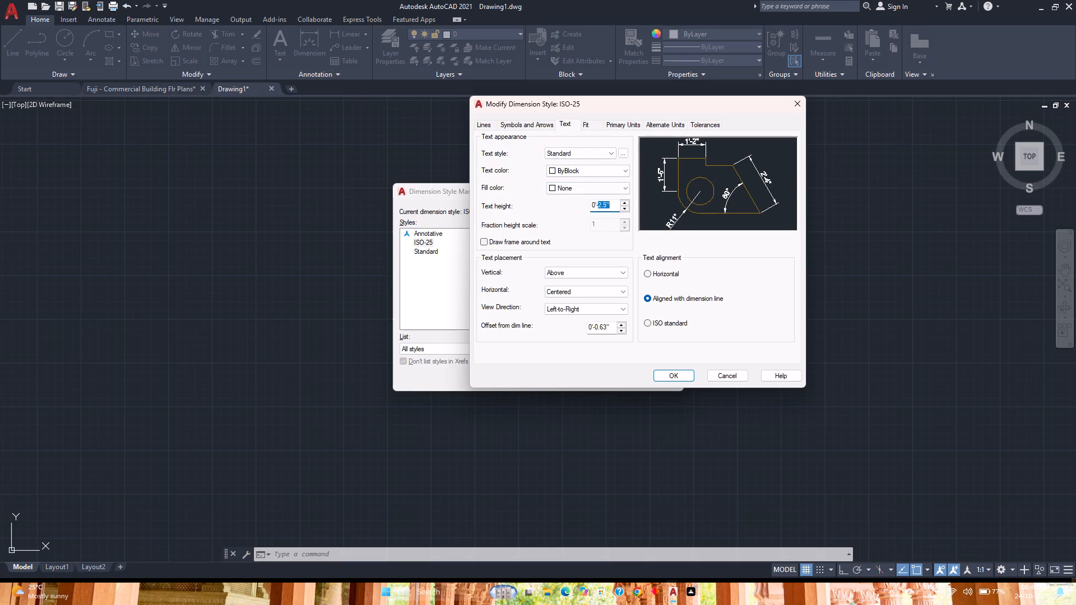
pyautogui.write("1'")
pyautogui.press('Return')
pyautogui.click(613, 206)
pyautogui.press('BackSpace')
pyautogui.press('BackSpace')
pyautogui.press('BackSpace')
pyautogui.press('BackSpace')
pyautogui.press('BackSpace')
pyautogui.press('BackSpace')
pyautogui.press('BackSpace')
pyautogui.press('BackSpace')
pyautogui.press('BackSpace')
pyautogui.press('BackSpace')
pyautogui.press('BackSpace')
pyautogui.press('BackSpace')
pyautogui.press('BackSpace')
pyautogui.write("1'")
pyautogui.press('Return')
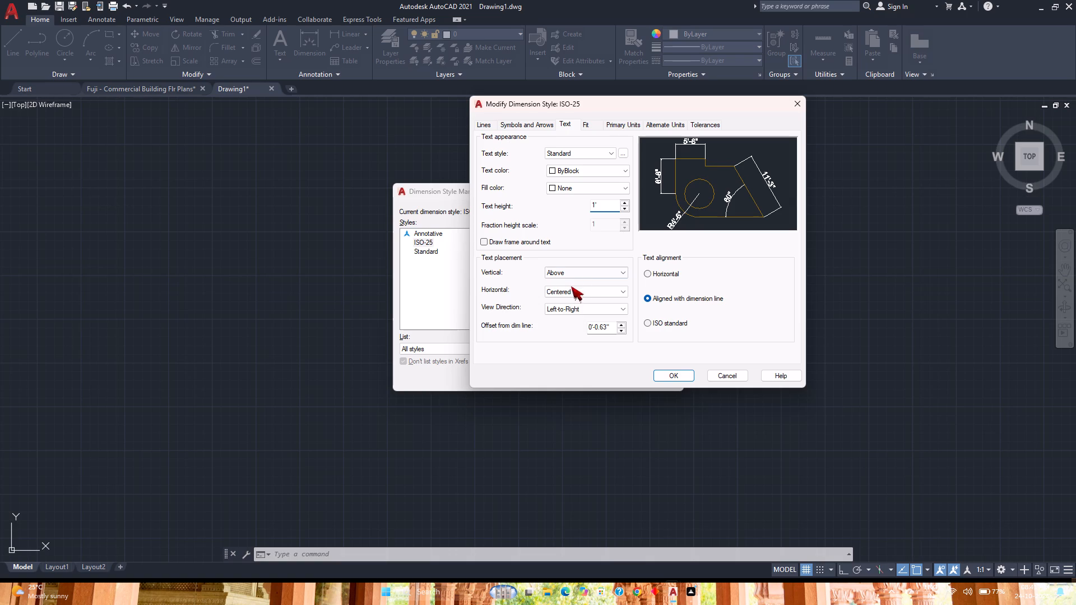
# Set the first and second dimension arrowheads to Architectural tick.
pyautogui.click(534, 127)
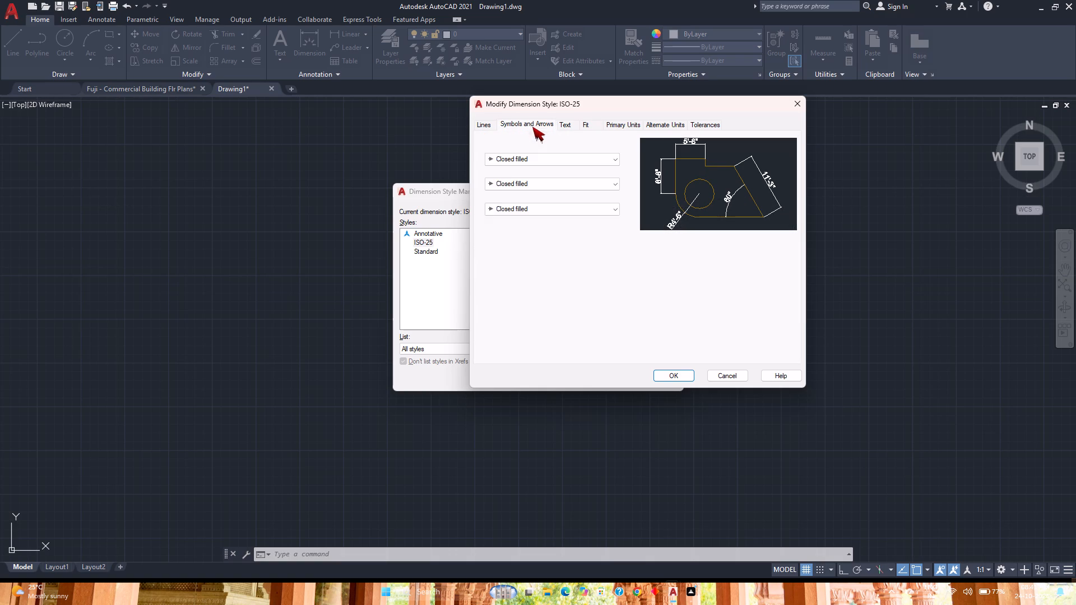
pyautogui.click(500, 157)
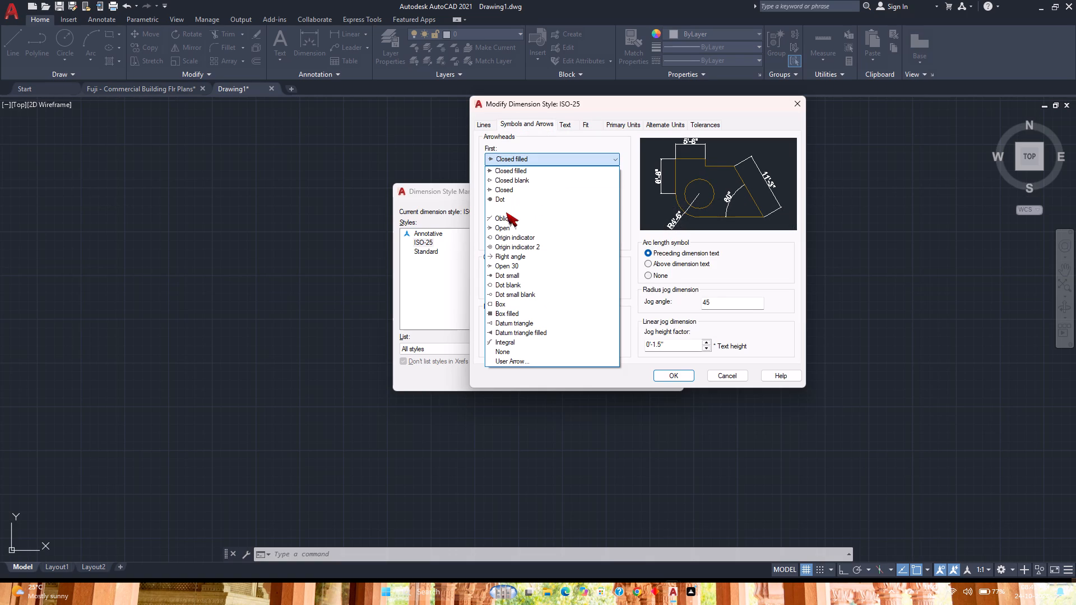
pyautogui.click(513, 210)
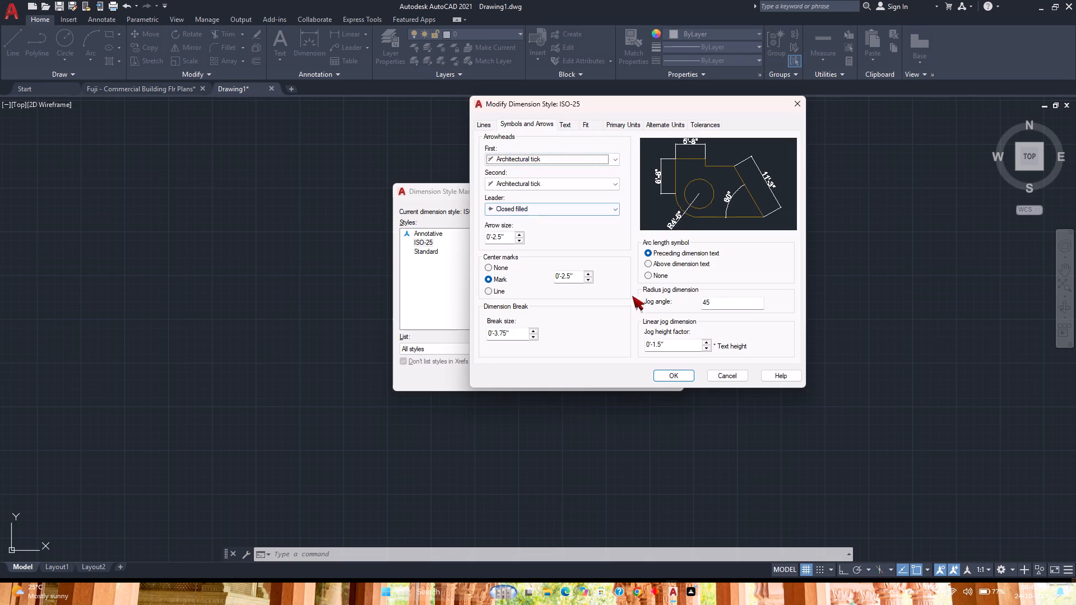
# Enable fixed length extension lines with a length of 3" and finish the dimension style changes.
pyautogui.click(488, 125)
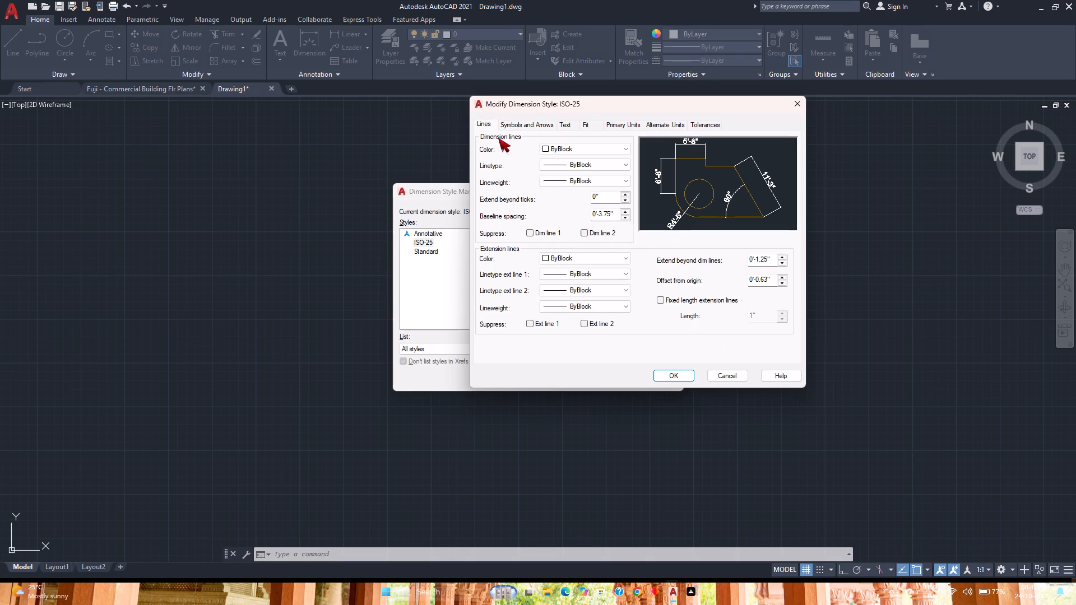
pyautogui.click(660, 299)
pyautogui.doubleClick(762, 314)
pyautogui.write('3"')
pyautogui.press('Return')
pyautogui.click(678, 373)
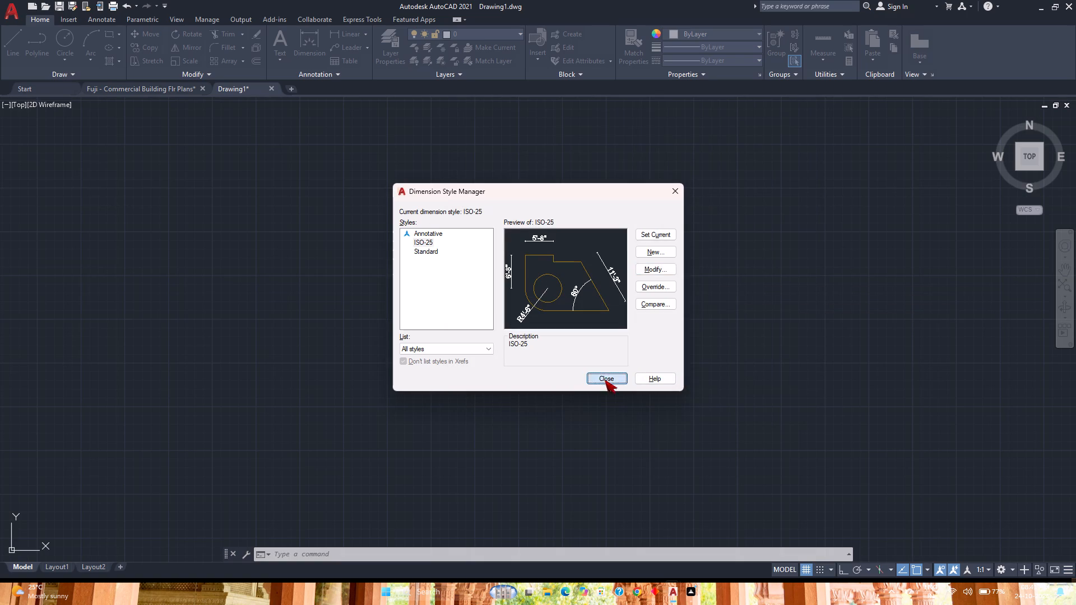
pyautogui.click(605, 380)
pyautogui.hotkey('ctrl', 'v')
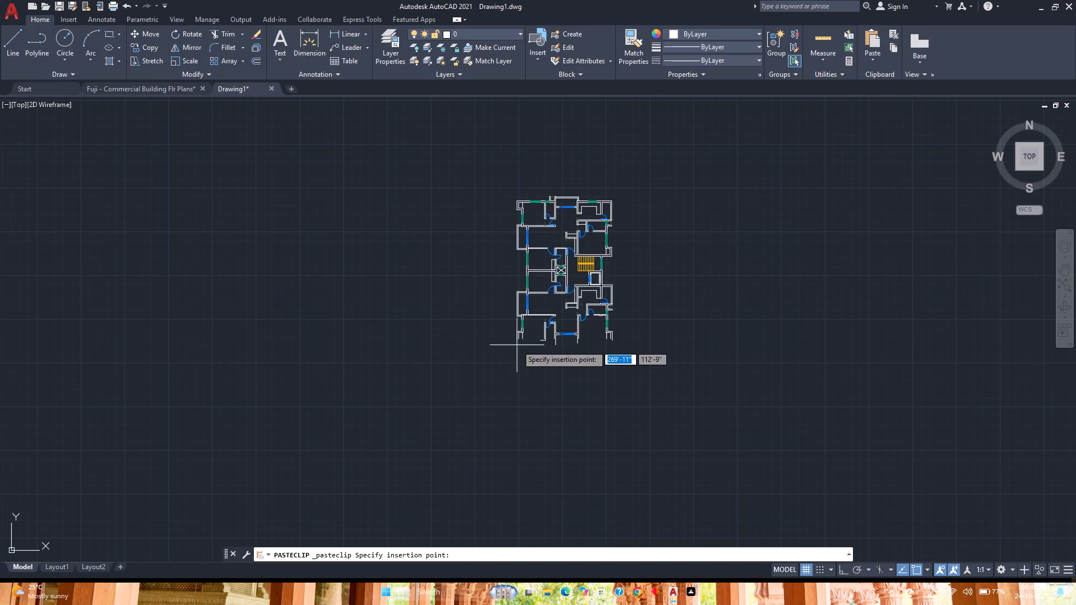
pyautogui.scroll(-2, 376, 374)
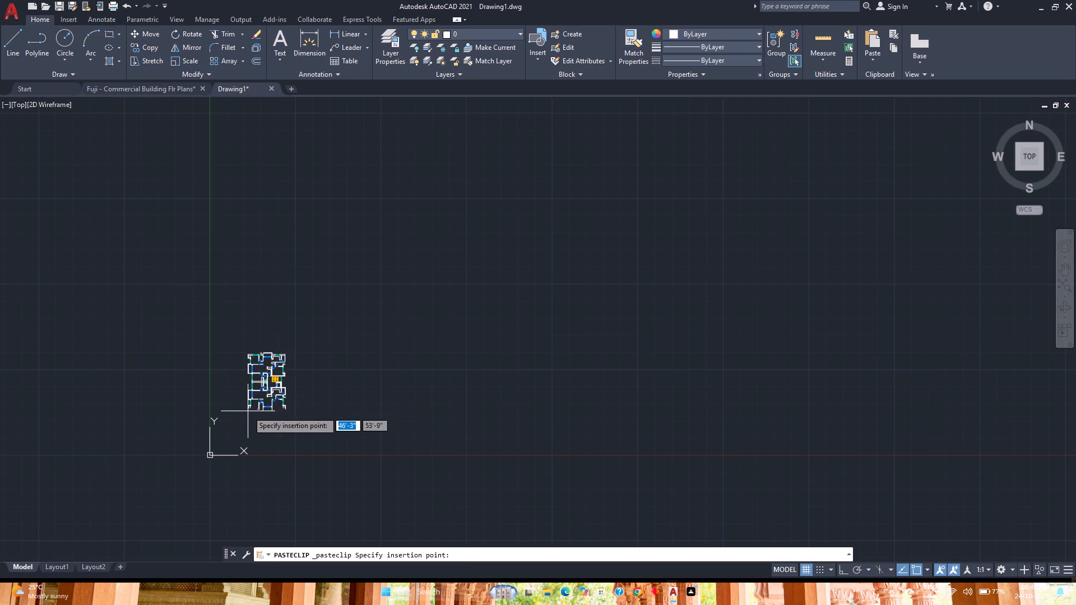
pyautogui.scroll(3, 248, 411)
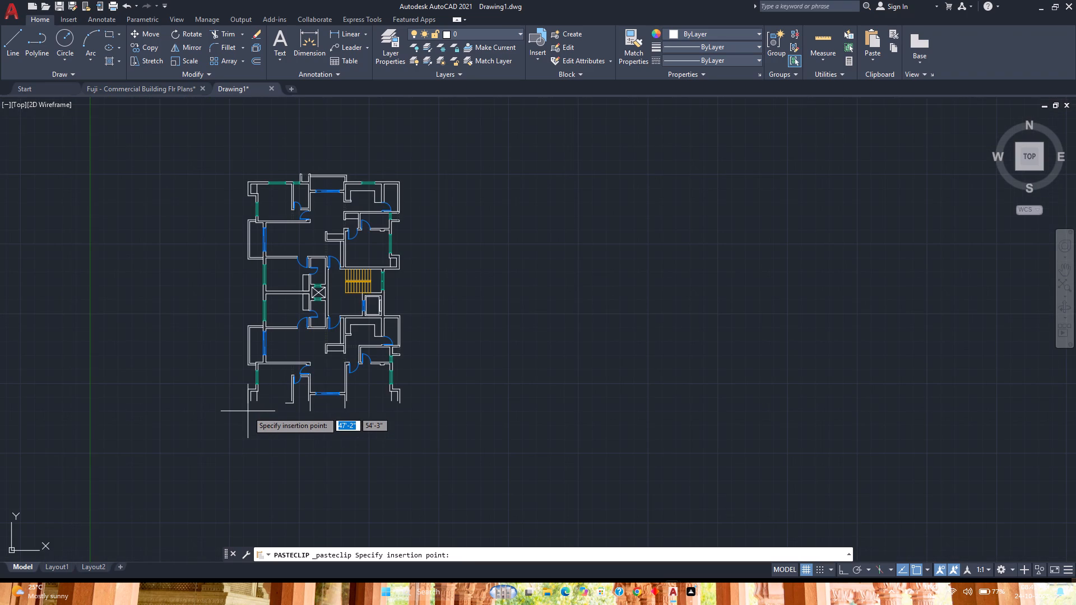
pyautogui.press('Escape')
# Return to the Fuji - Commercial Building Flr Plans drawing and copy the complete floor plan again.
pyautogui.click(162, 92)
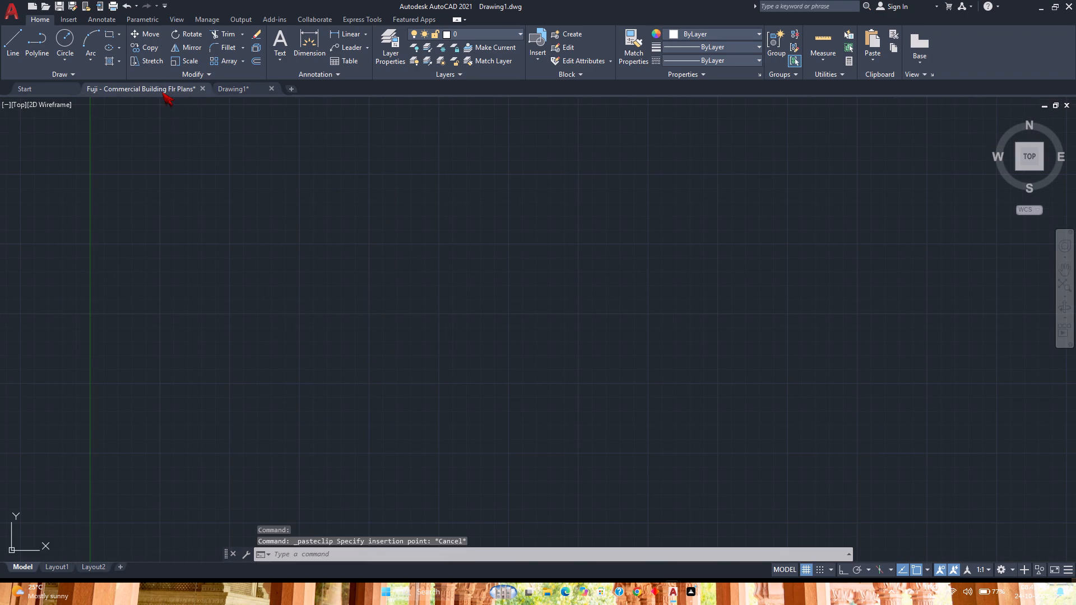
pyautogui.scroll(-1, 443, 223)
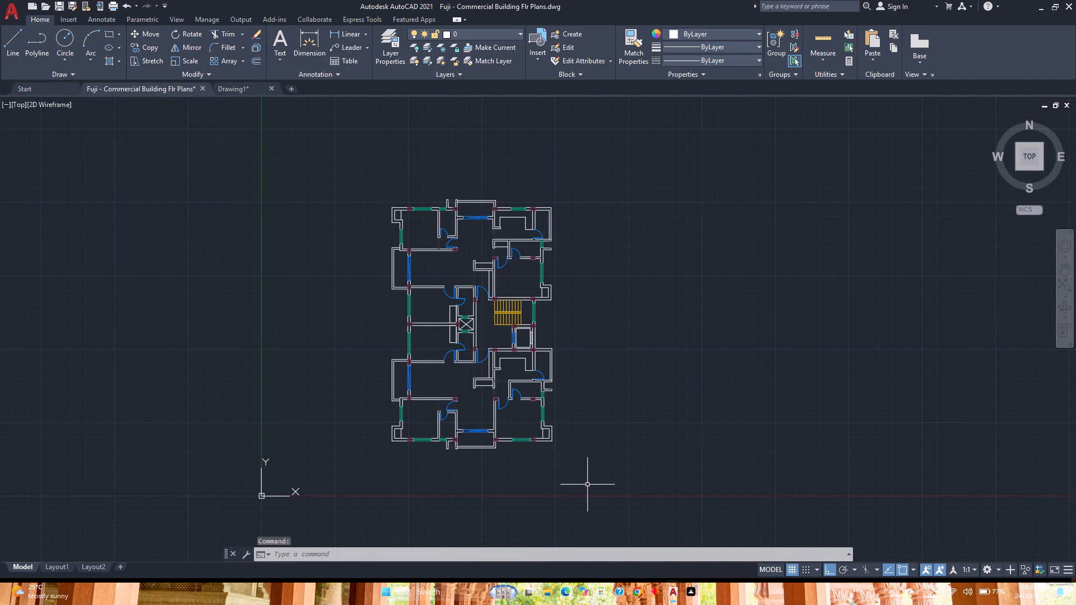
pyautogui.click(588, 484)
pyautogui.click(330, 172)
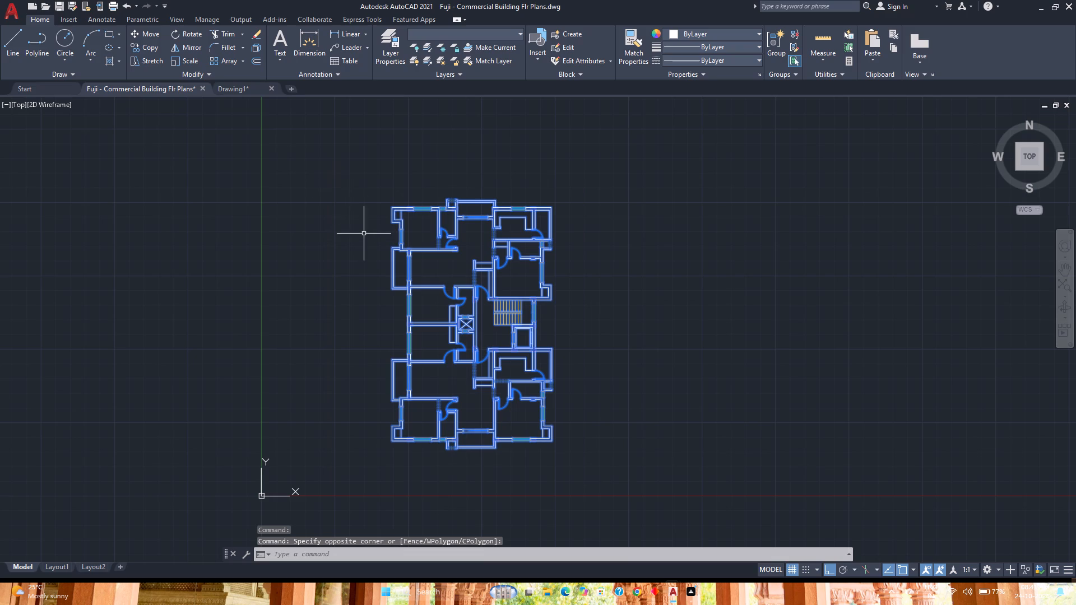
pyautogui.hotkey('ctrl', 'c')
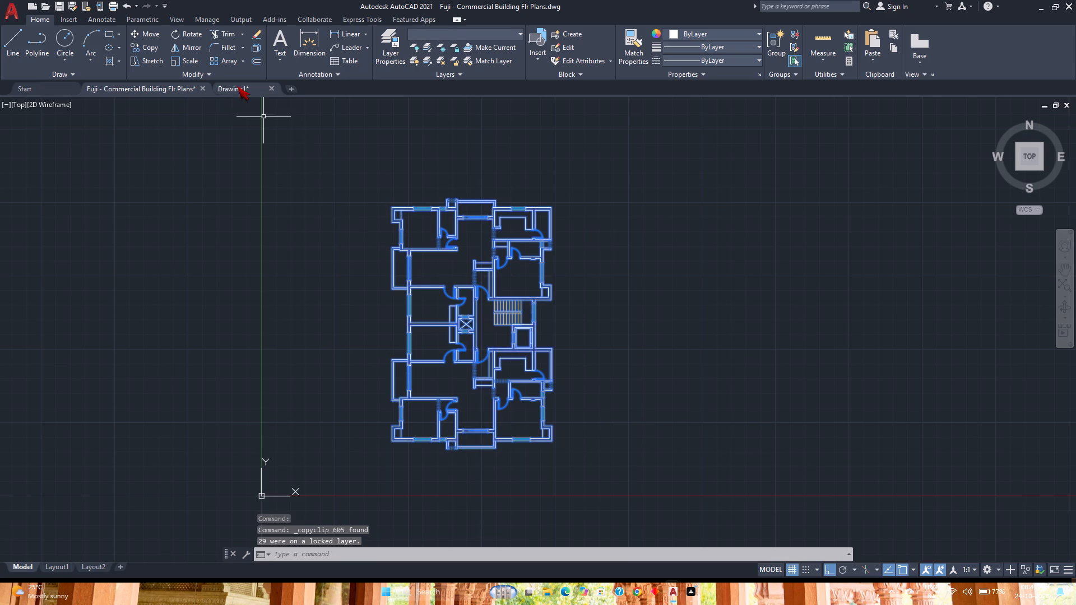
# Paste the floor plan into Drawing1 near the origin, with its insertion point at about 26', 17'.
pyautogui.click(236, 85)
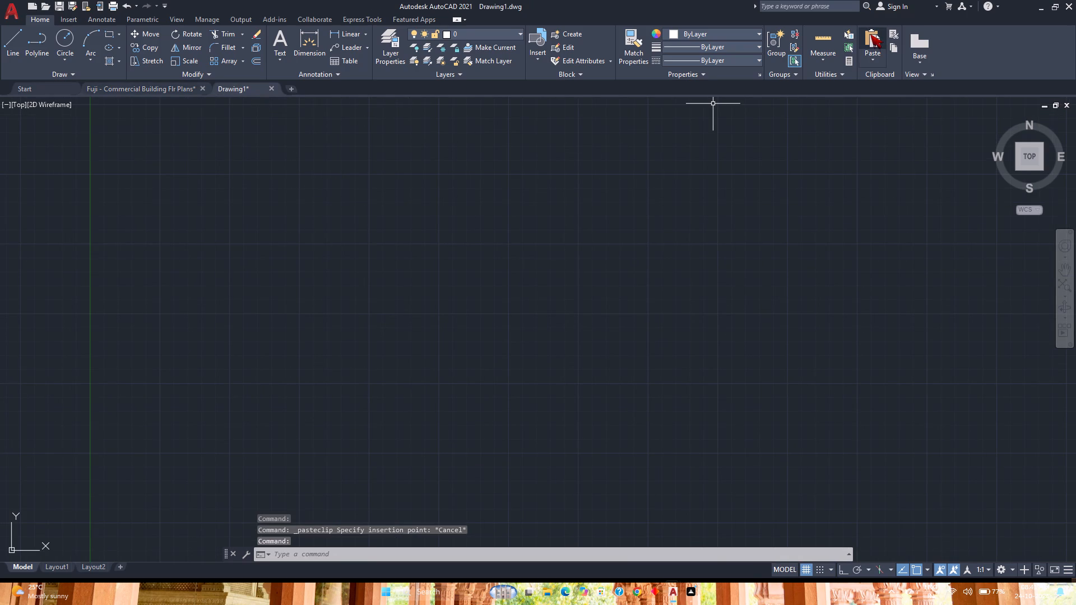
pyautogui.click(870, 34)
pyautogui.scroll(-2, 295, 386)
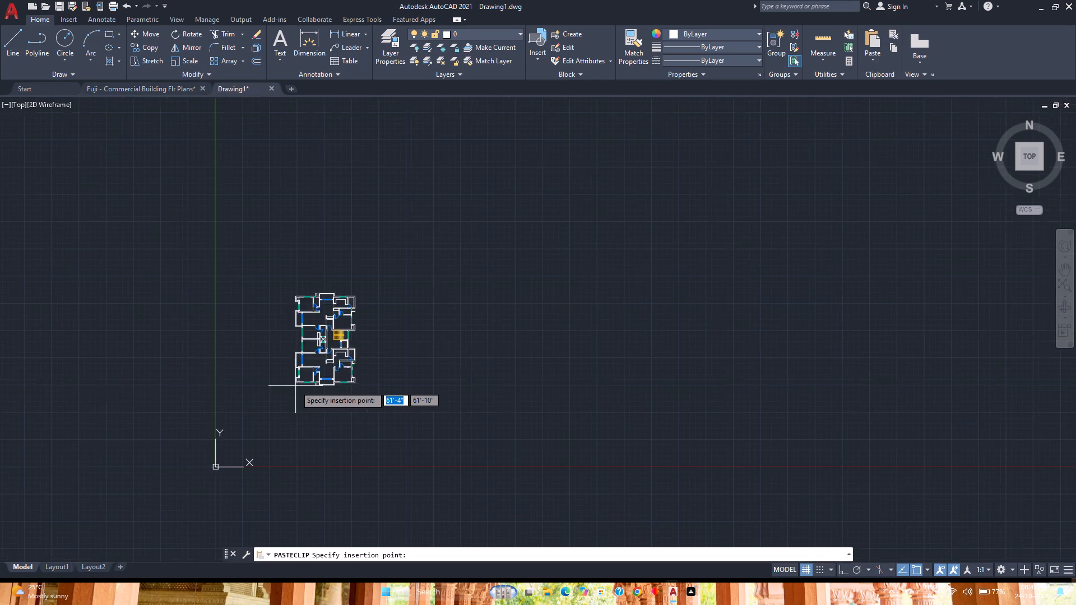
pyautogui.moveTo(295, 386); pyautogui.dragTo(342, 339, button='middle')
pyautogui.middleClick(342, 339)
pyautogui.scroll(3, 301, 390)
pyautogui.scroll(-1, 301, 390)
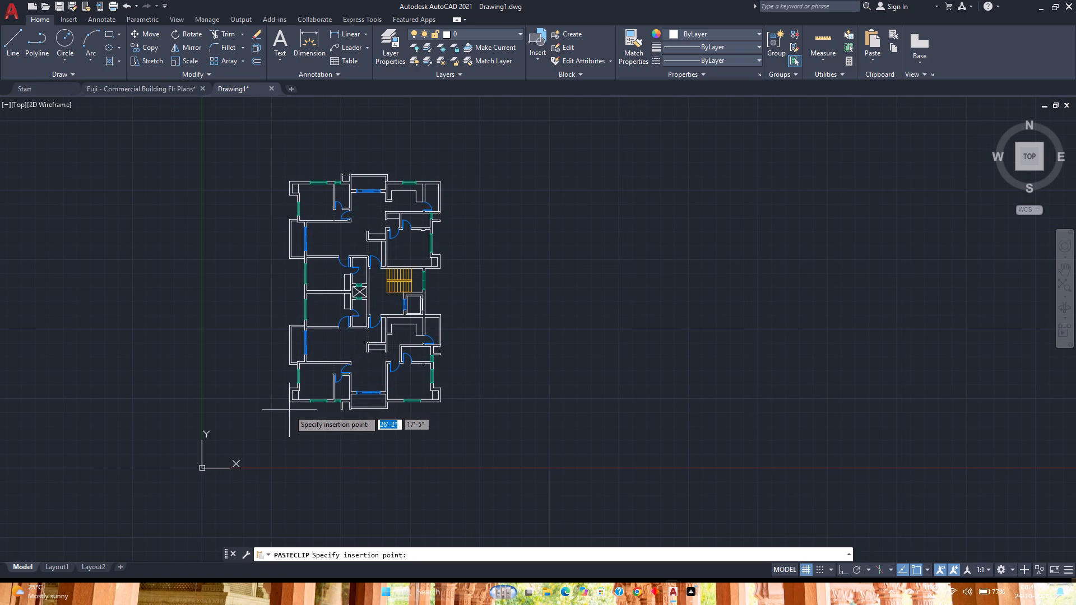
pyautogui.click(289, 410)
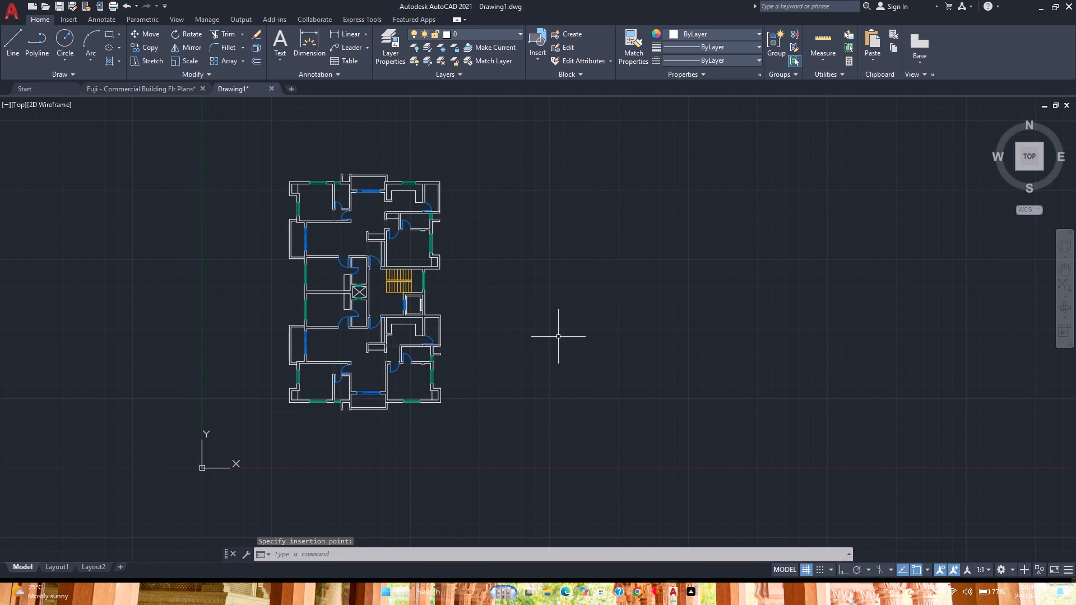
# Save the new drawing in the Fuji Files folder under the name Comercial Floor PLan.
pyautogui.hotkey('ctrl', 's')
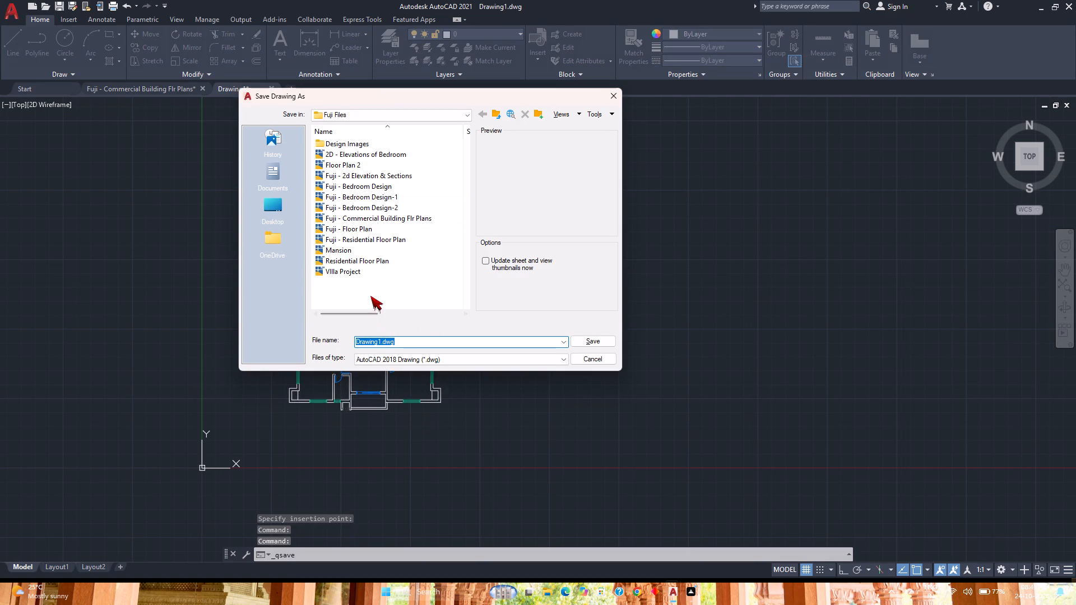
pyautogui.write('Comercia;')
pyautogui.press('space')
pyautogui.press('BackSpace')
pyautogui.press('BackSpace')
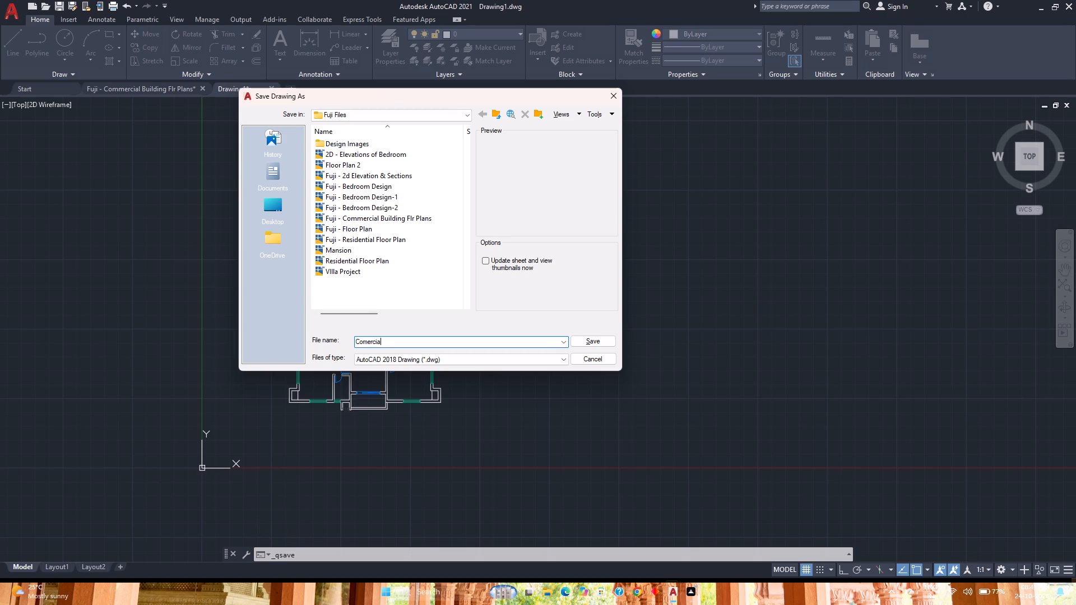
pyautogui.write('l Pl')
pyautogui.press('BackSpace')
pyautogui.press('BackSpace')
pyautogui.write('Fl')
pyautogui.write('oor PLan')
pyautogui.press('BackSpace')
pyautogui.press('BackSpace')
pyautogui.press('BackSpace')
pyautogui.press('BackSpace')
pyautogui.write('PLan')
pyautogui.press('Return')
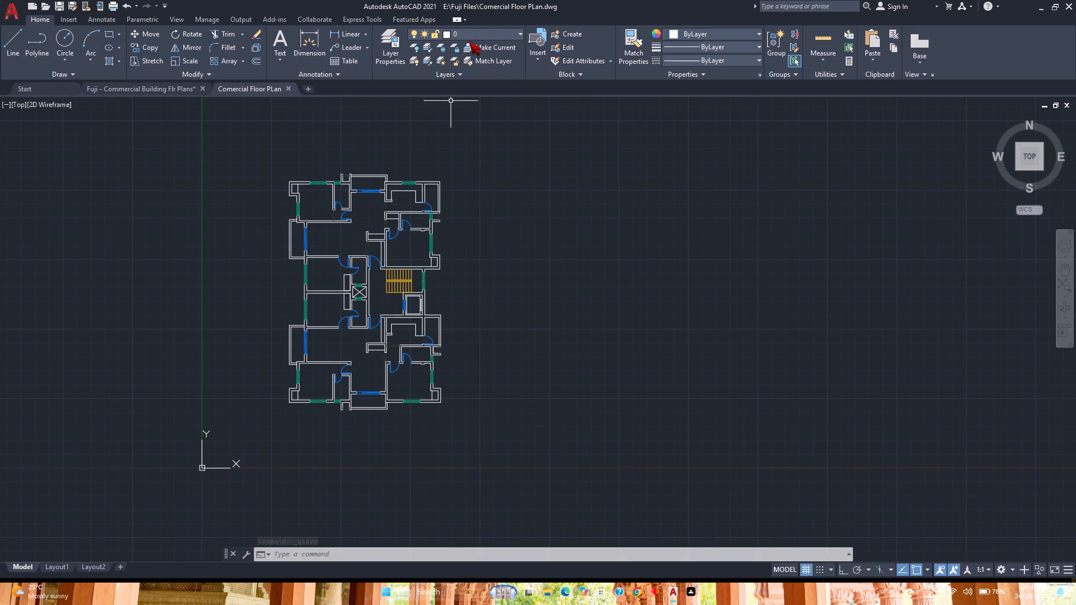
# Examine the layer list and the pasted floor plan in the Comercial Floor PLan drawing.
pyautogui.click(481, 30)
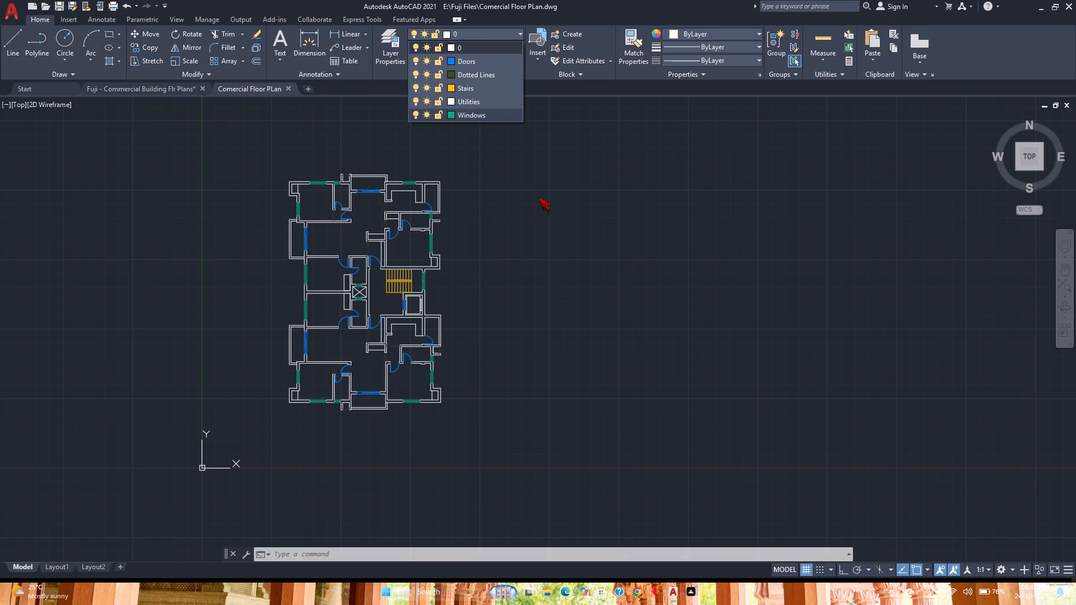
pyautogui.click(539, 197)
pyautogui.scroll(3, 376, 227)
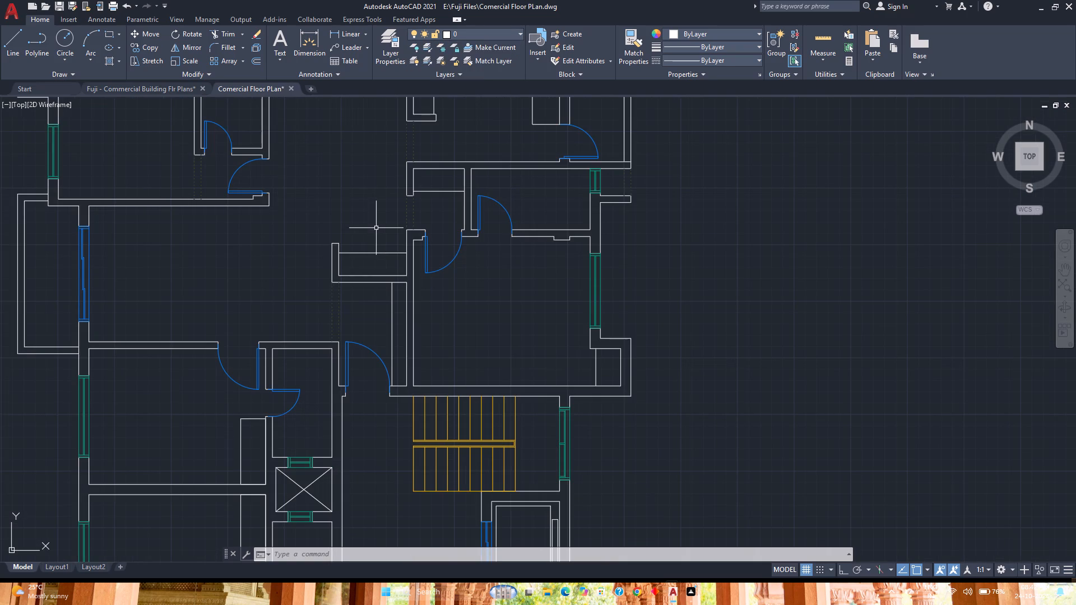
pyautogui.scroll(-2, 376, 228)
pyautogui.scroll(2, 323, 212)
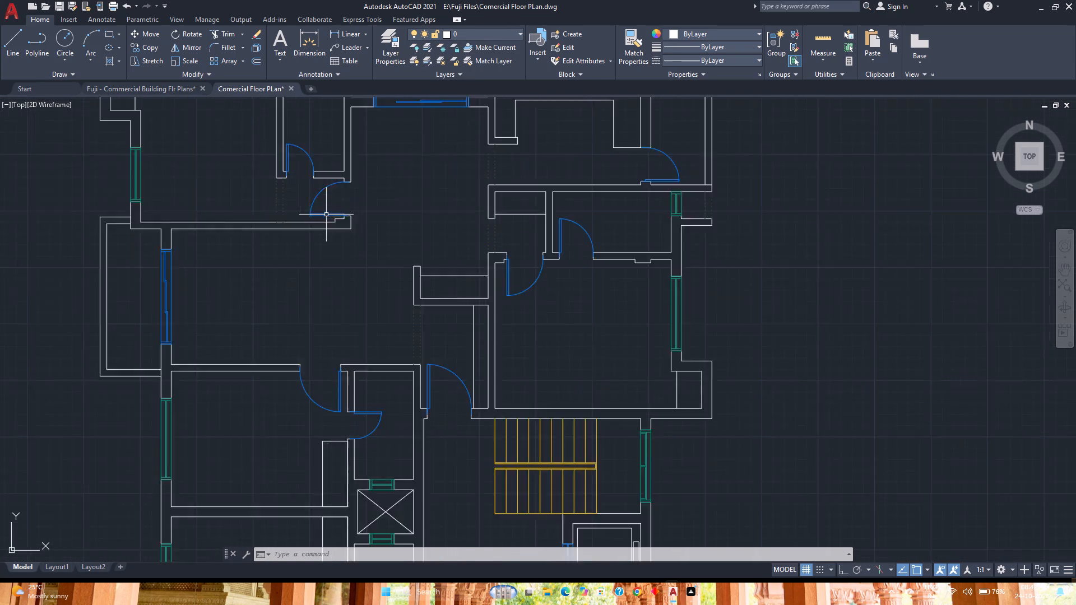
pyautogui.scroll(4, 326, 215)
pyautogui.scroll(-7, 358, 221)
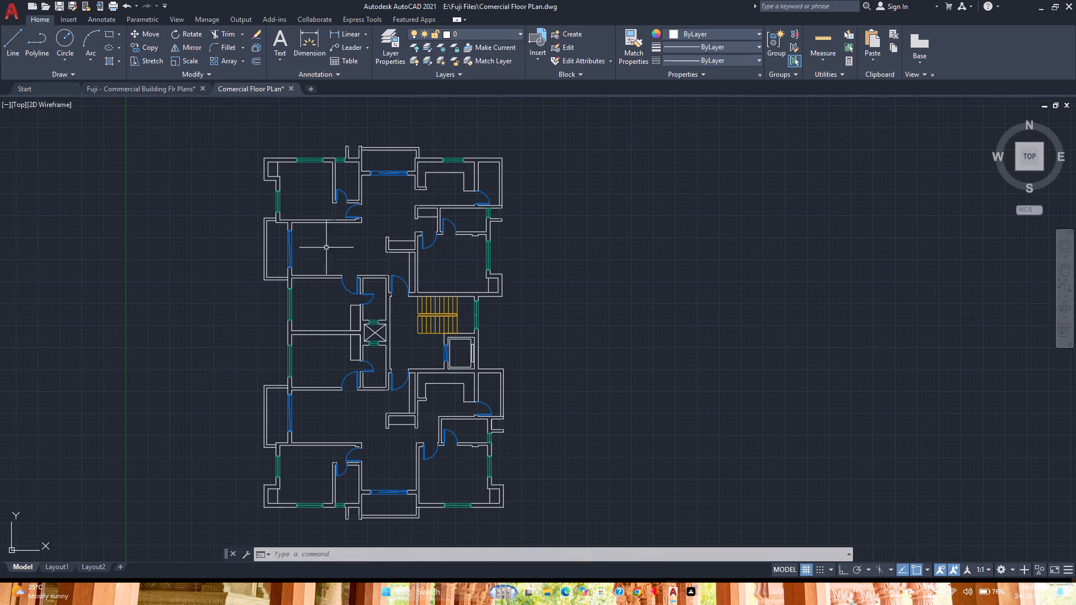
pyautogui.click(505, 29)
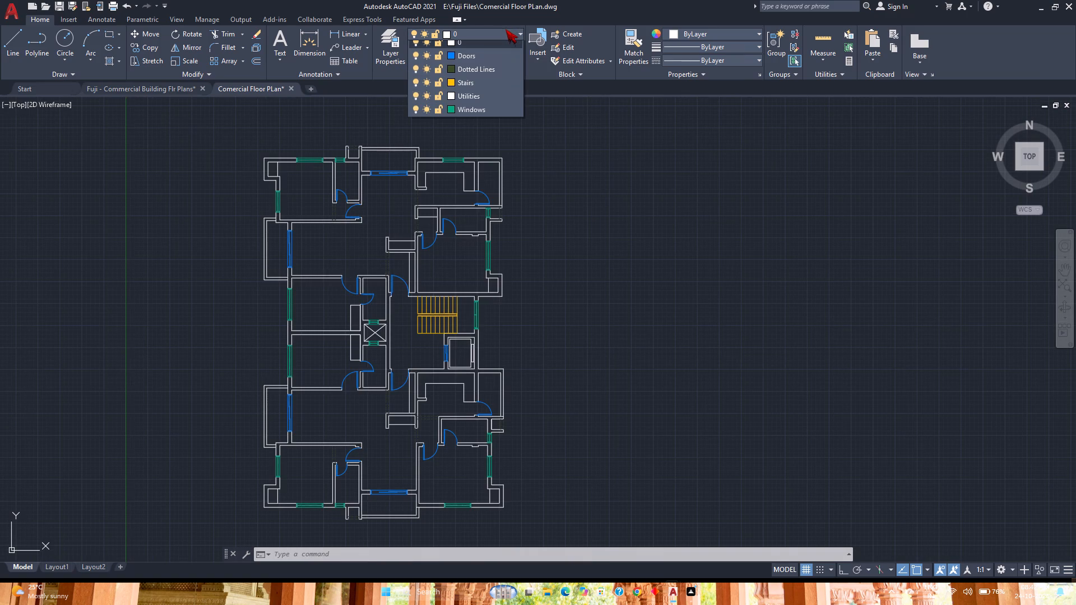
pyautogui.click(531, 160)
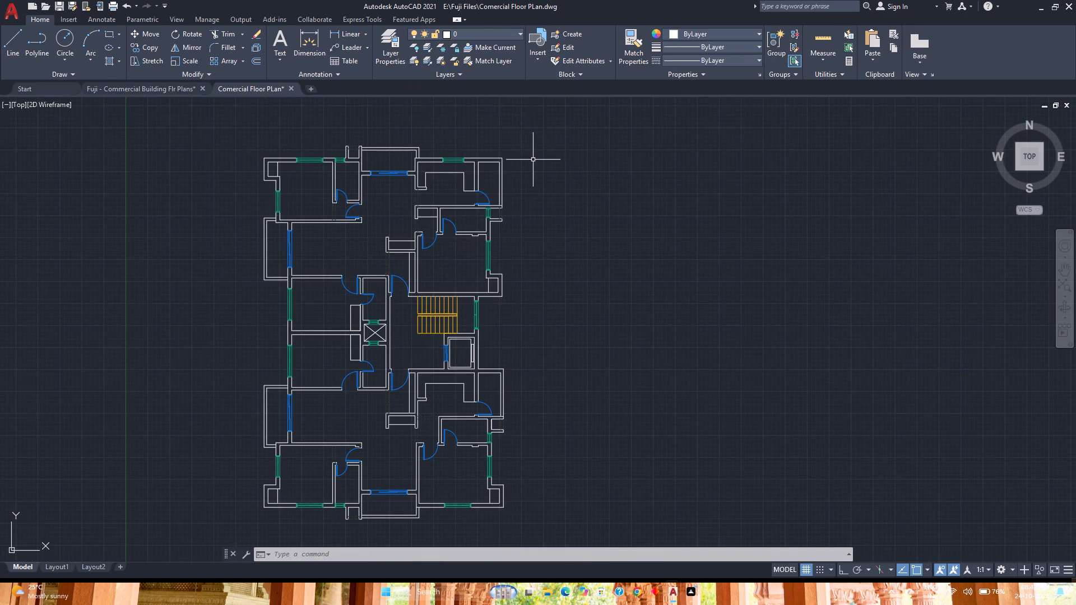
pyautogui.scroll(4, 377, 327)
pyautogui.scroll(-2, 377, 327)
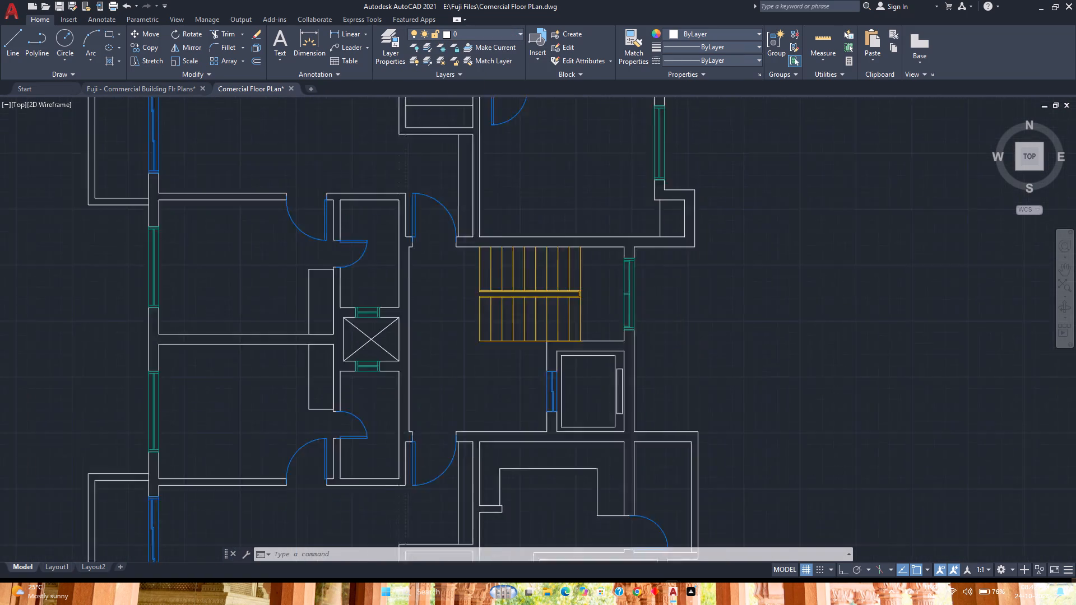
pyautogui.scroll(-1, 377, 327)
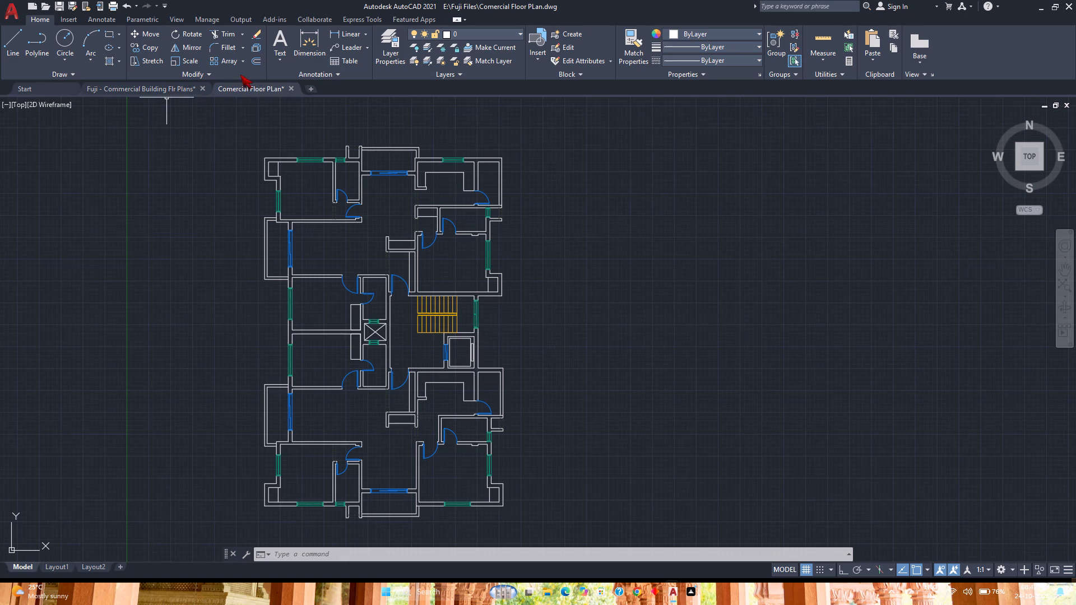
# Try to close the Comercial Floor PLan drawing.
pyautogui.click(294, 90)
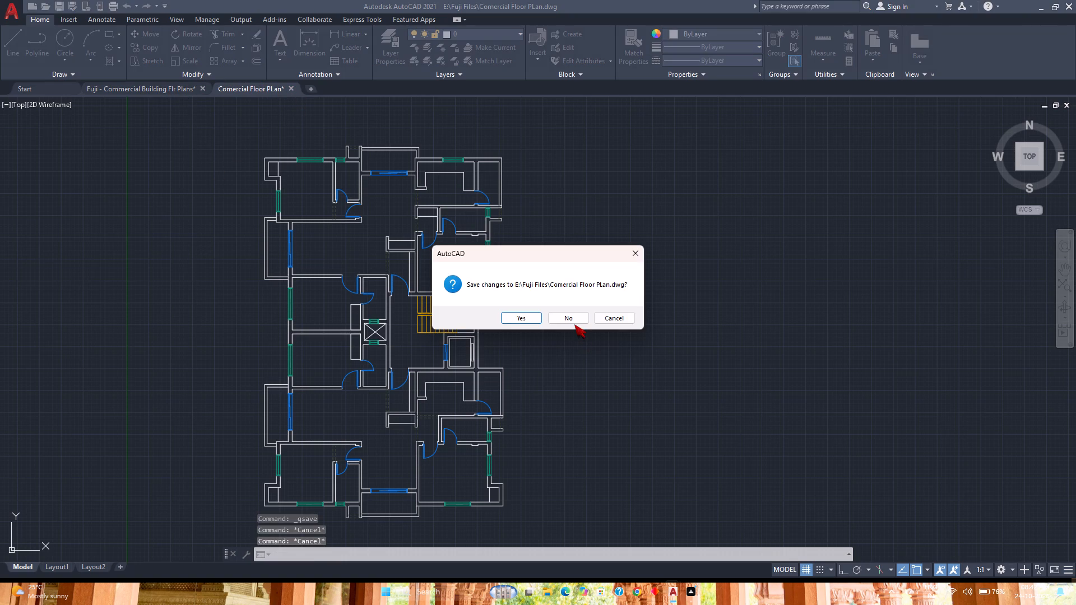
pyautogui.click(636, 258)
# Switch to the Fuji - Commercial Building Flr Plans drawing, unlock its Columns layer and save the drawing.
pyautogui.click(155, 87)
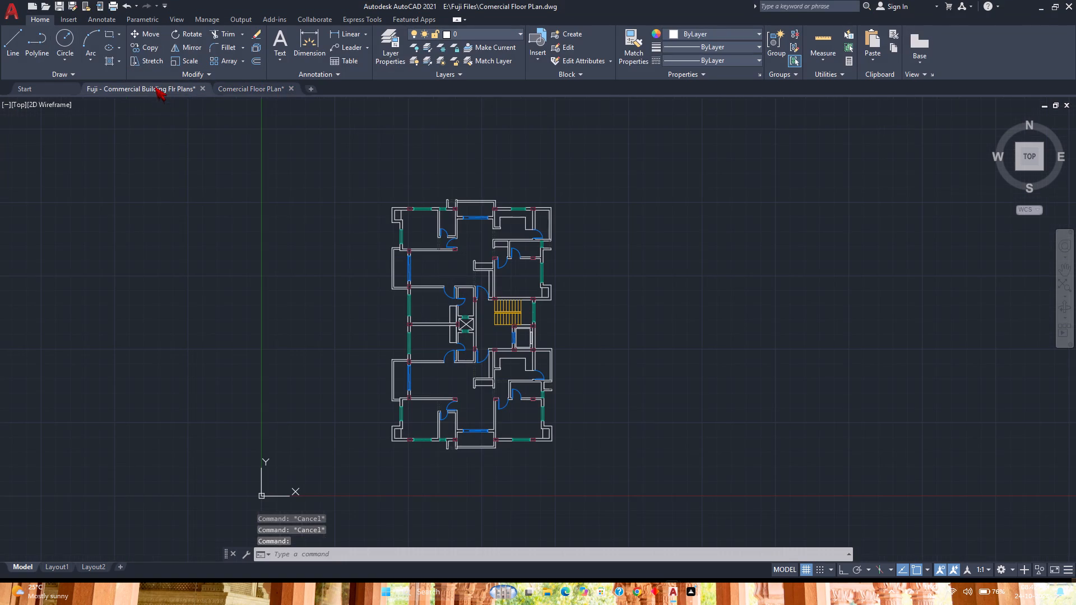
pyautogui.scroll(4, 454, 290)
pyautogui.scroll(-1, 454, 290)
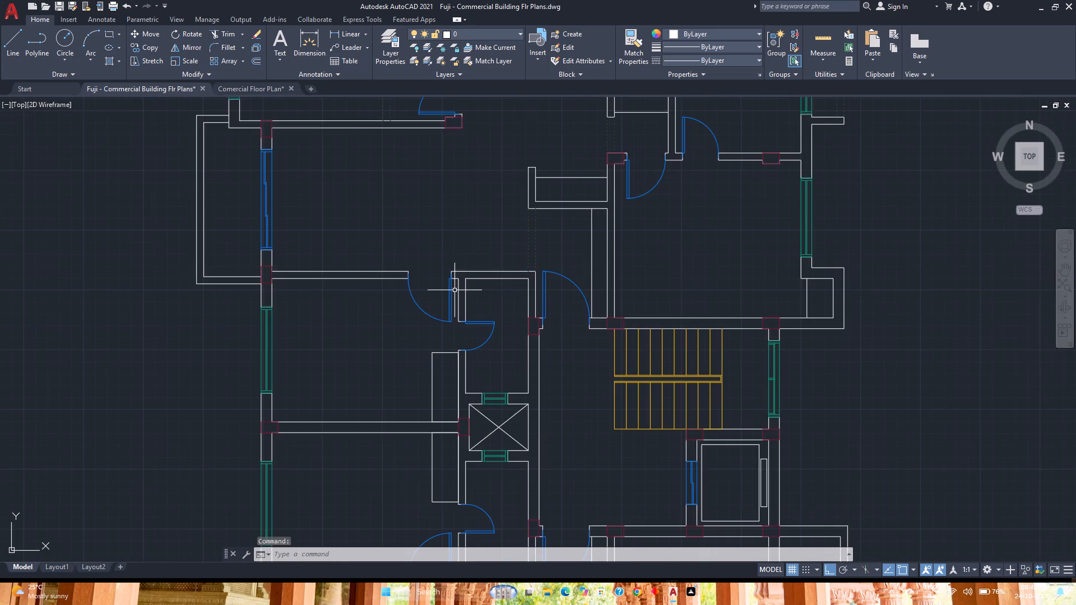
pyautogui.scroll(-2, 498, 301)
pyautogui.moveTo(498, 301); pyautogui.dragTo(449, 255, button='middle')
pyautogui.middleClick(449, 255)
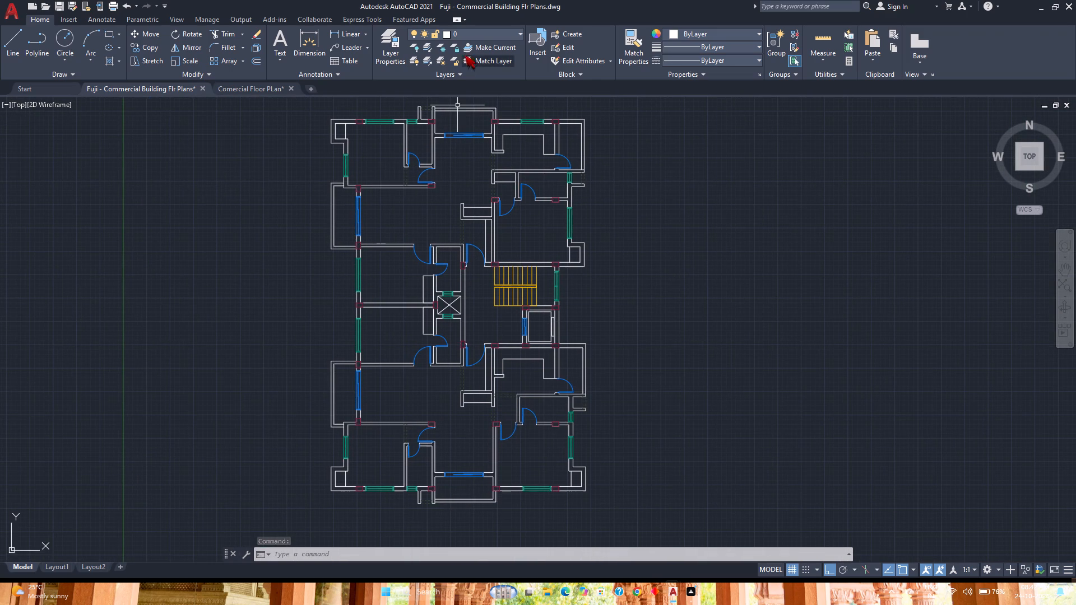
pyautogui.click(475, 35)
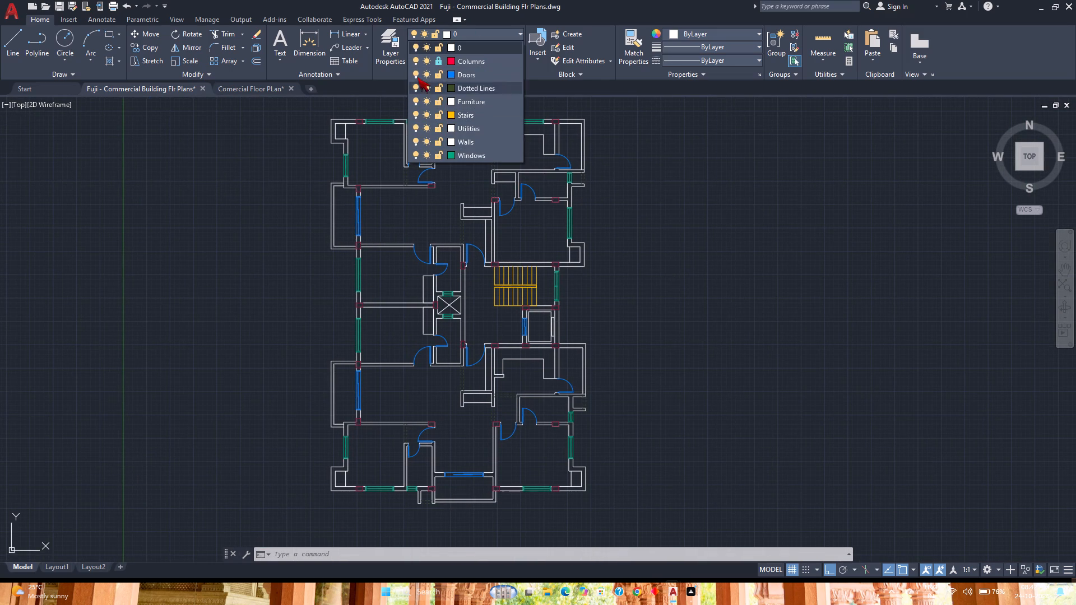
pyautogui.click(438, 59)
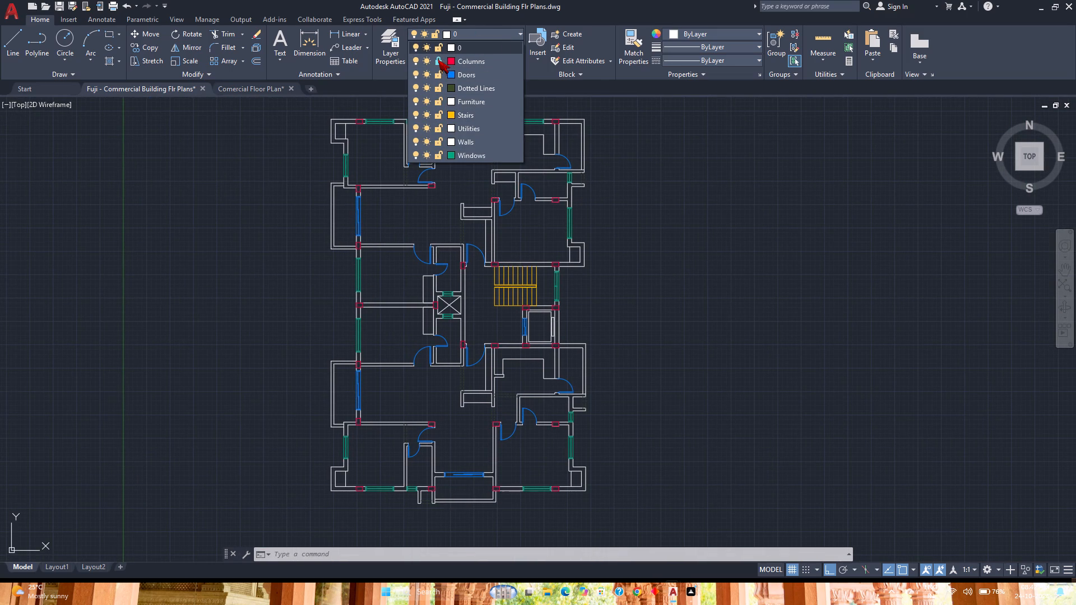
pyautogui.click(700, 225)
pyautogui.scroll(-1, 647, 202)
pyautogui.scroll(2, 647, 202)
pyautogui.moveTo(651, 203); pyautogui.dragTo(723, 259, button='middle')
pyautogui.middleClick(723, 259)
pyautogui.hotkey('ctrl', 's')
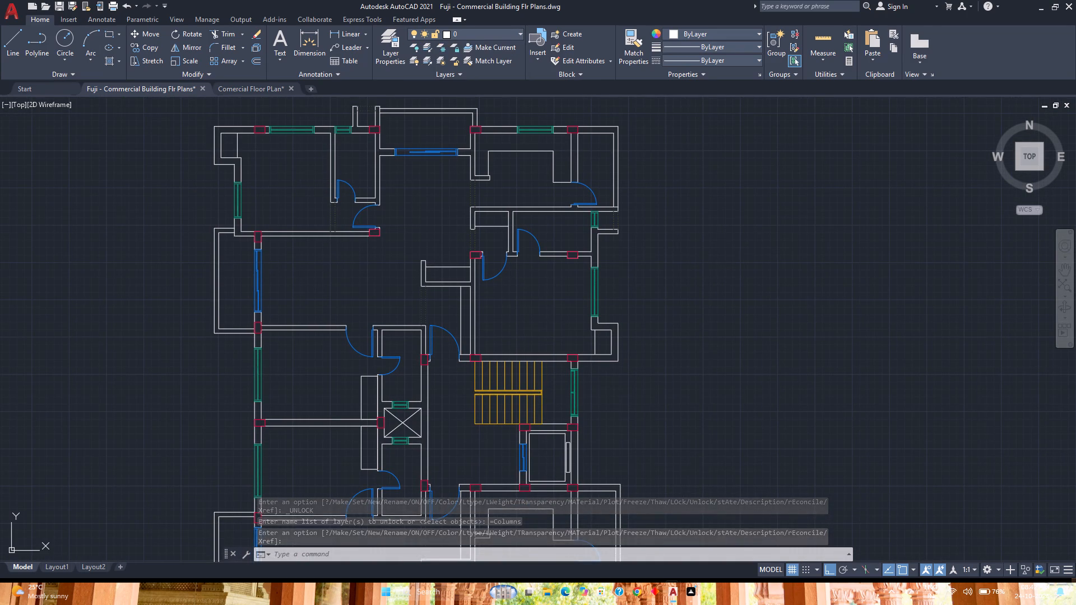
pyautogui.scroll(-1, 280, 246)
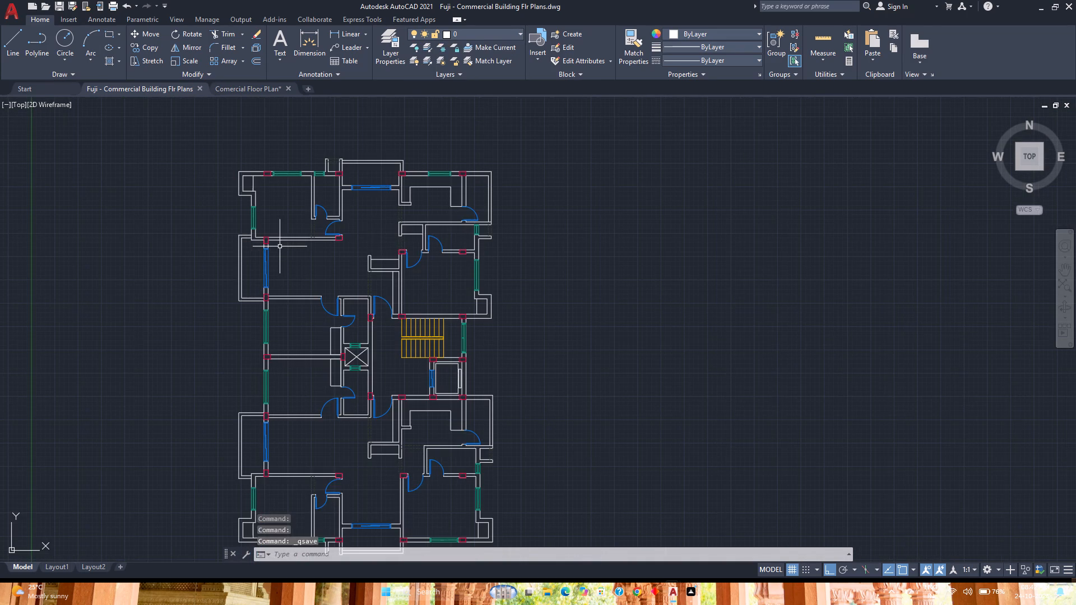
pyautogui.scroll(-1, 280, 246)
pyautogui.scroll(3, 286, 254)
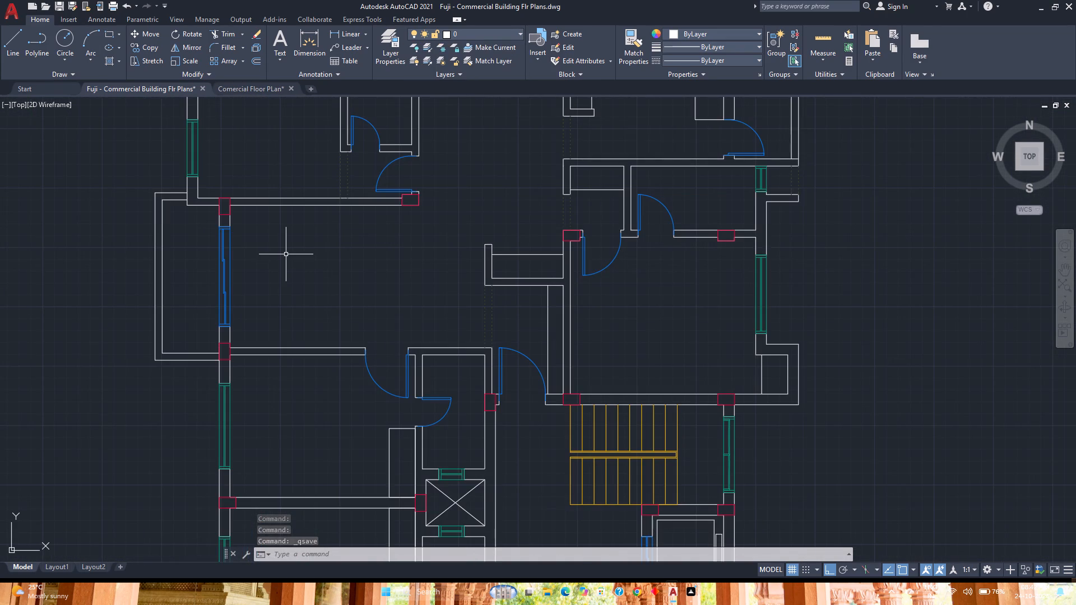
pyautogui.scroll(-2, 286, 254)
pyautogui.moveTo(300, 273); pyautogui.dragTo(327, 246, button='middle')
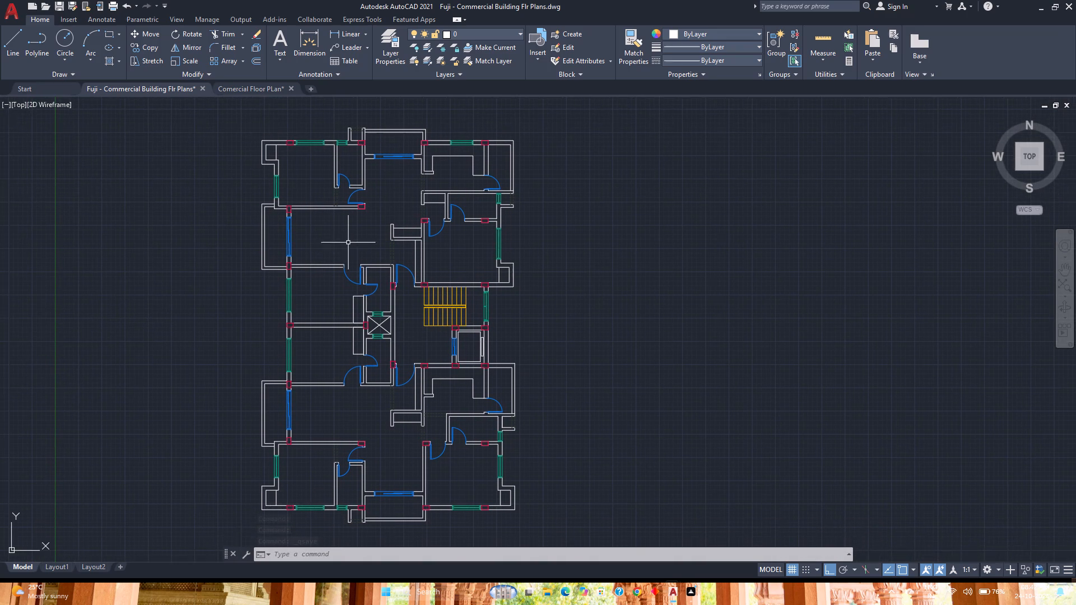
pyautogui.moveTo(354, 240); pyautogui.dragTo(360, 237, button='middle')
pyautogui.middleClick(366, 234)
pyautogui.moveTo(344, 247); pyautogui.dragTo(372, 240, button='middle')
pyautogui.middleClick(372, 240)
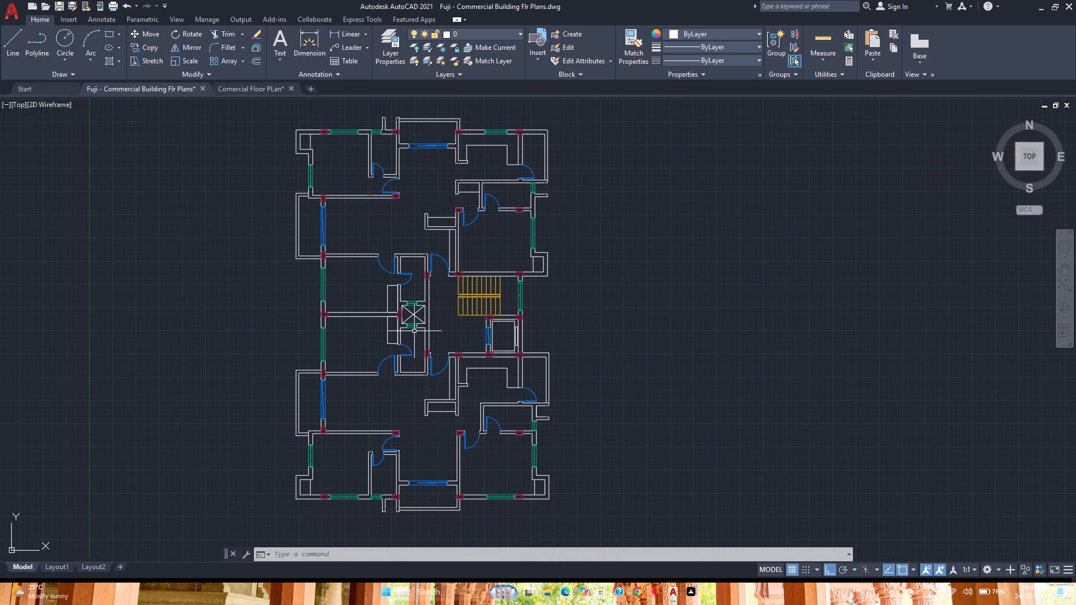
# Open the recent drawing 01-13-cad-blocks-net-sofa-armchairs-designs from the start page.
pyautogui.click(30, 89)
pyautogui.scroll(-5, 489, 310)
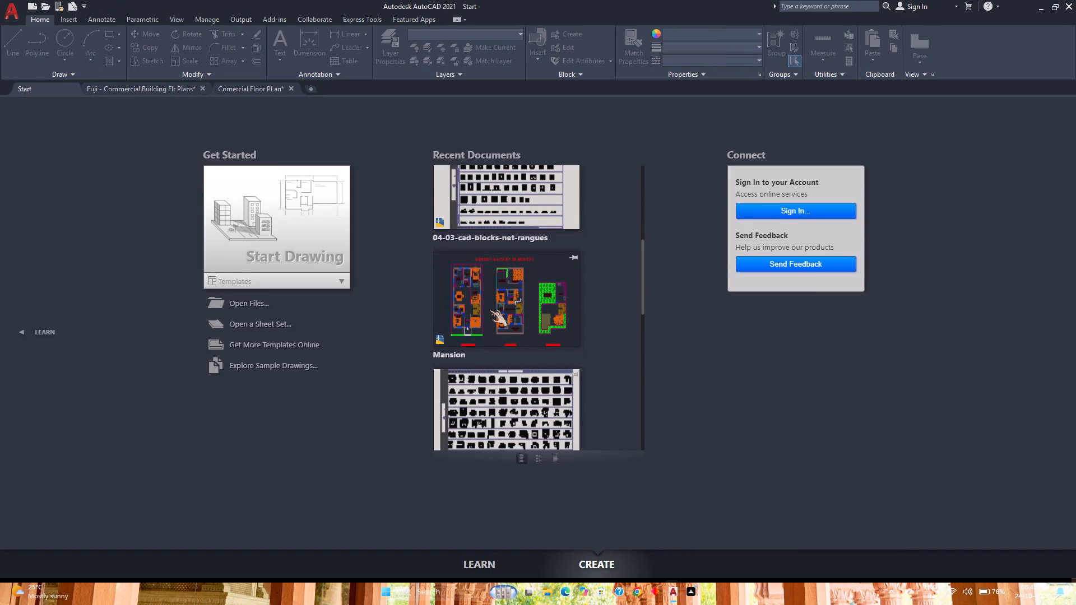
pyautogui.scroll(1, 489, 310)
pyautogui.scroll(-3, 490, 309)
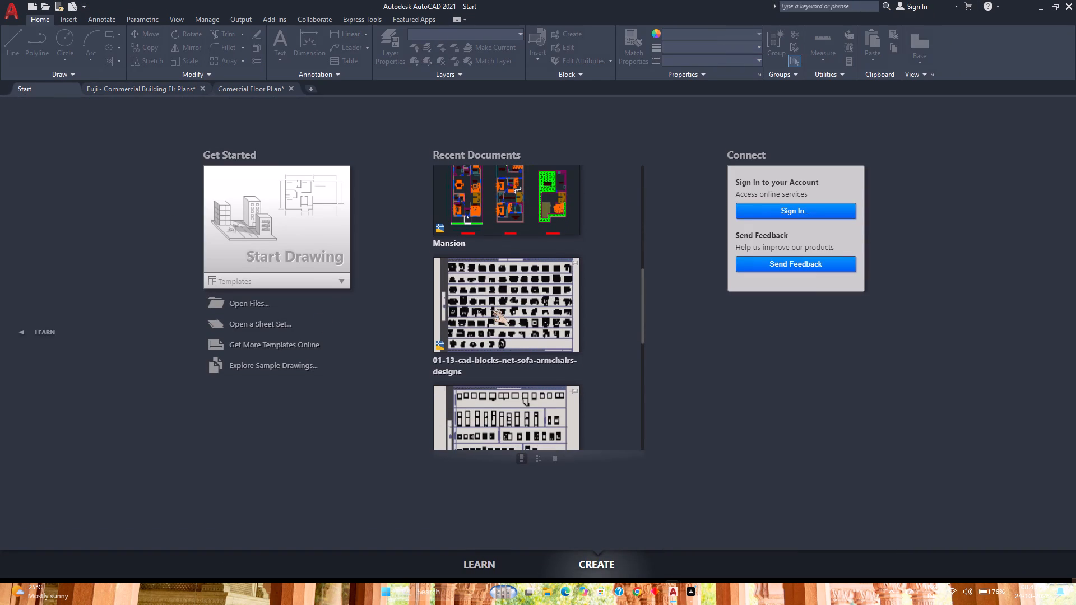
pyautogui.scroll(1, 490, 309)
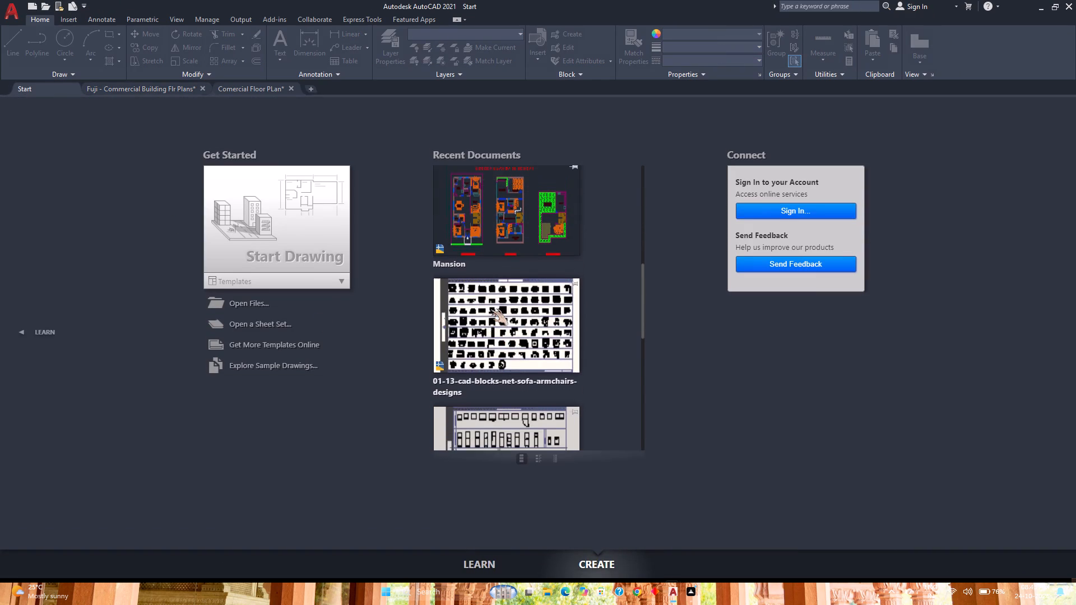
pyautogui.scroll(-1, 490, 309)
pyautogui.click(490, 309)
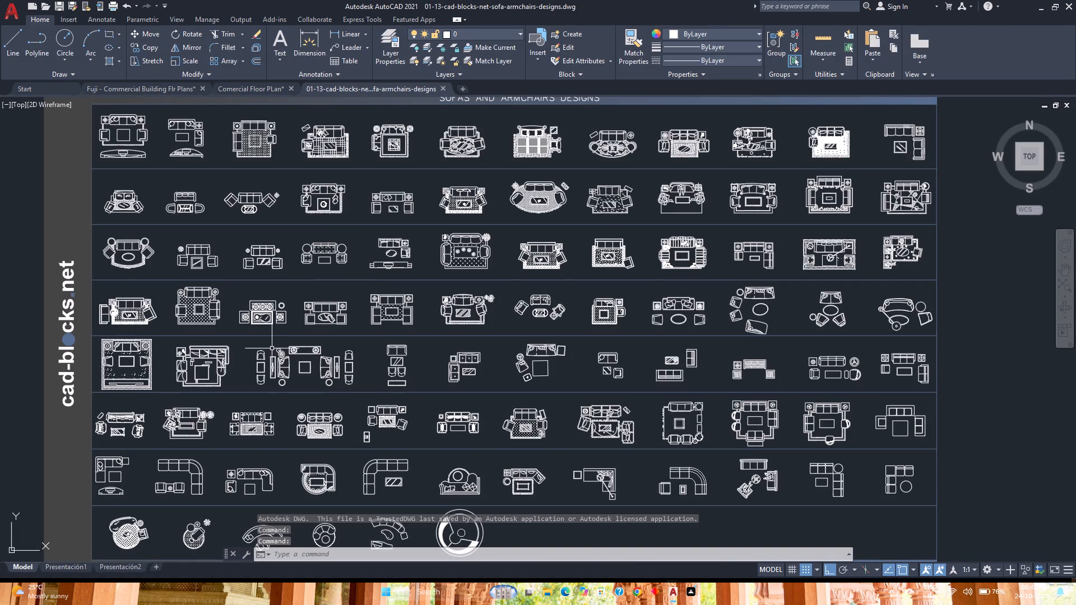
# Examine the sofa and armchair block collection for a furniture set suited to the floor plan.
pyautogui.scroll(-1, 279, 346)
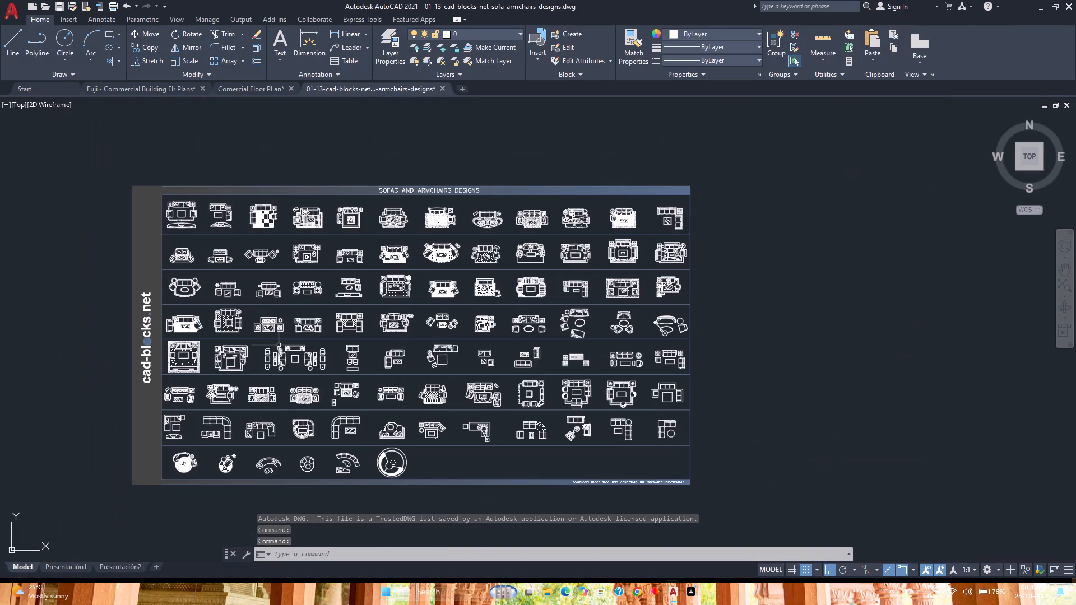
pyautogui.scroll(2, 527, 241)
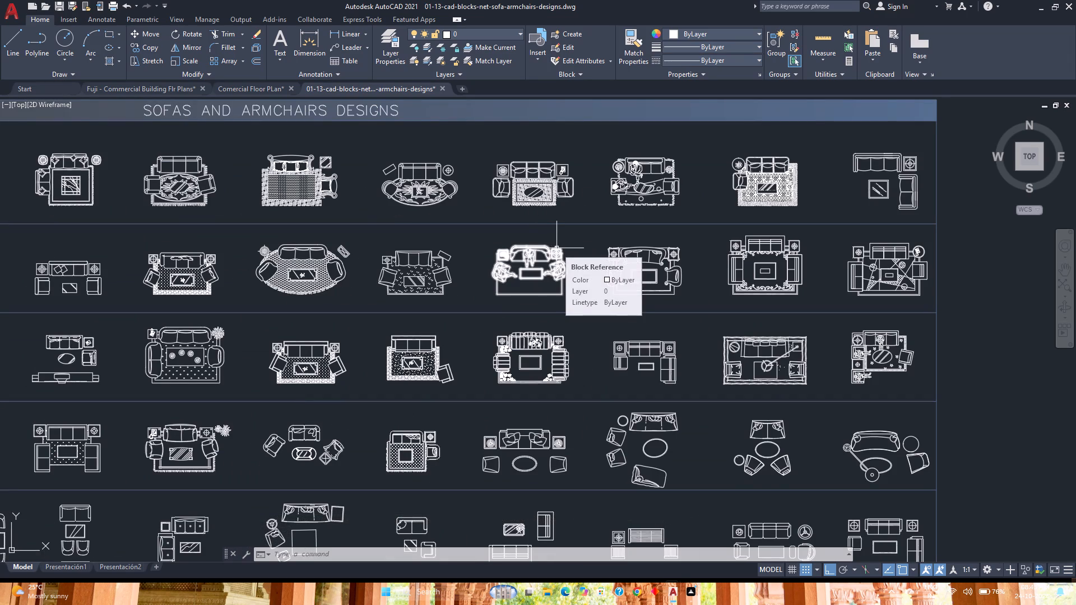
pyautogui.scroll(-1, 579, 290)
pyautogui.moveTo(416, 322); pyautogui.dragTo(540, 311, button='middle')
pyautogui.middleClick(540, 311)
pyautogui.moveTo(602, 453); pyautogui.dragTo(602, 402, button='middle')
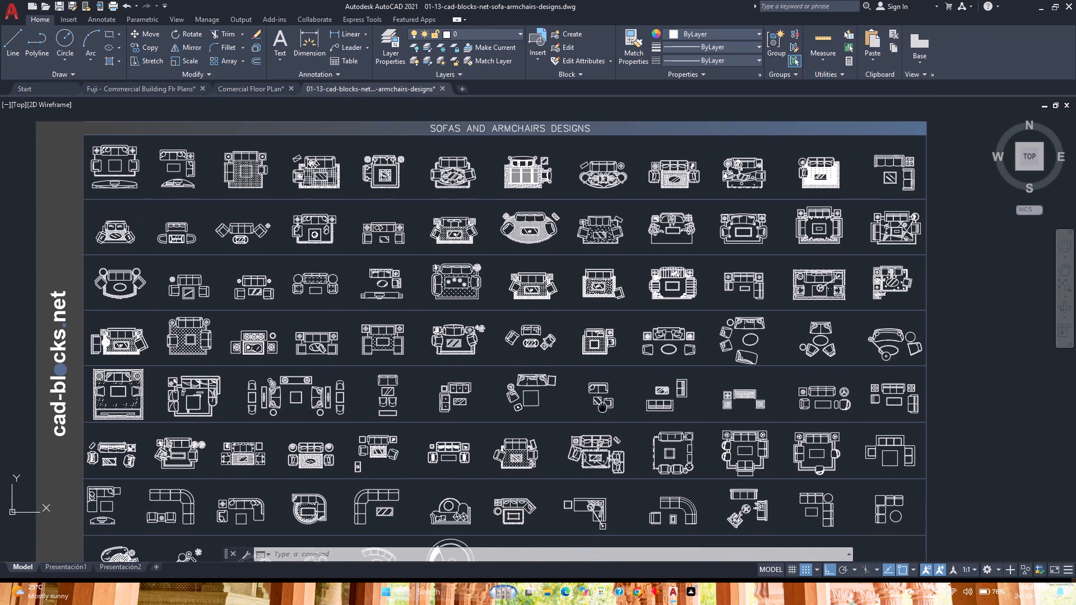
pyautogui.moveTo(602, 402); pyautogui.dragTo(601, 350, button='middle')
pyautogui.middleClick(601, 350)
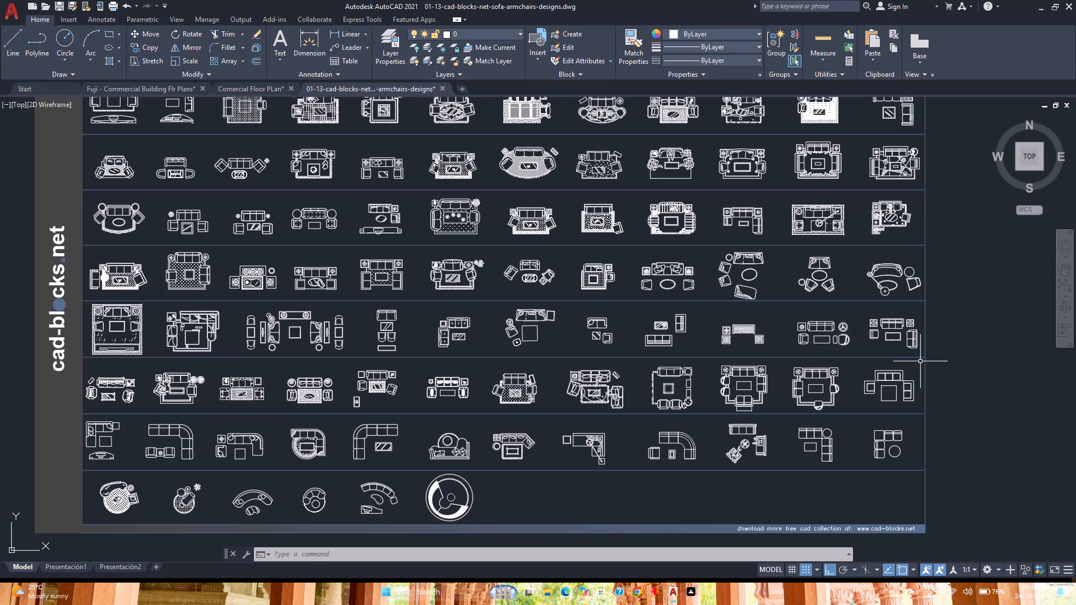
pyautogui.scroll(2, 891, 336)
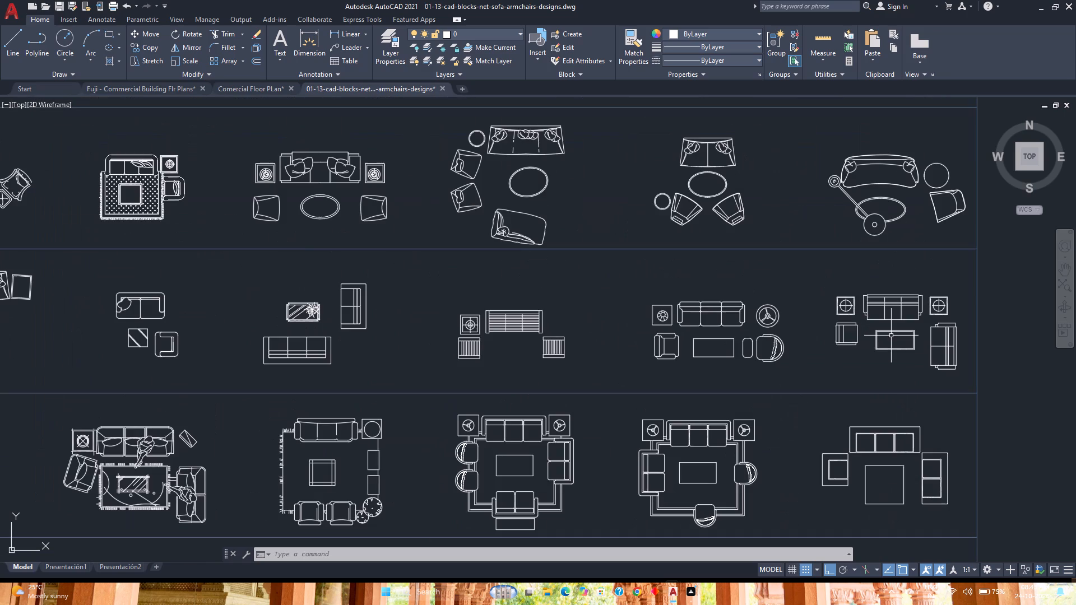
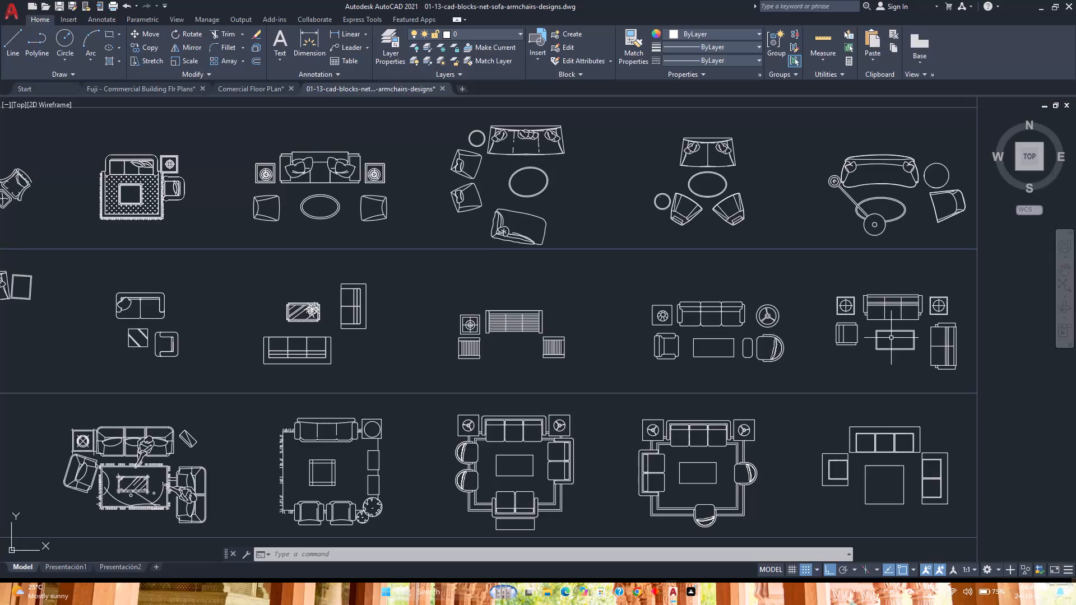
# Examine the sofa and armchair designs sheet, picking out a rectangular sofa set with a central table in the second row.
pyautogui.scroll(-1, 847, 338)
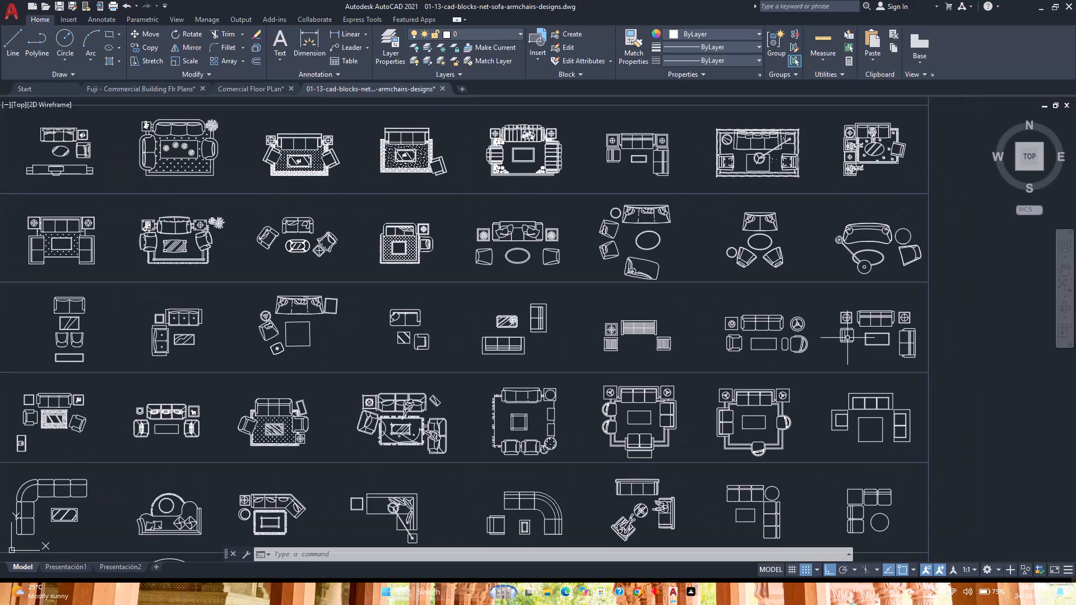
pyautogui.scroll(-1, 847, 338)
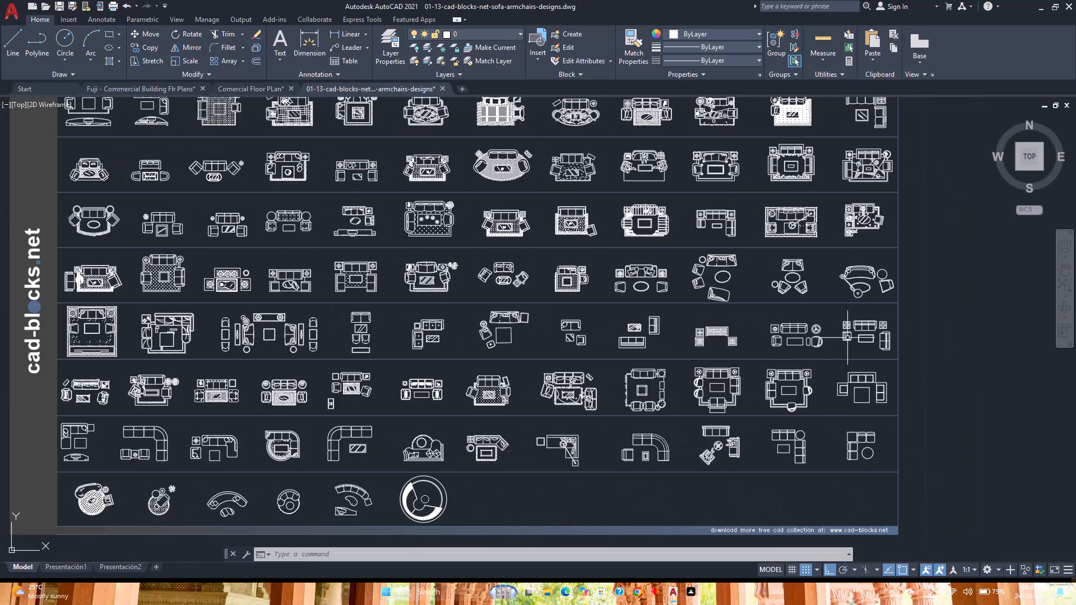
pyautogui.scroll(-1, 847, 338)
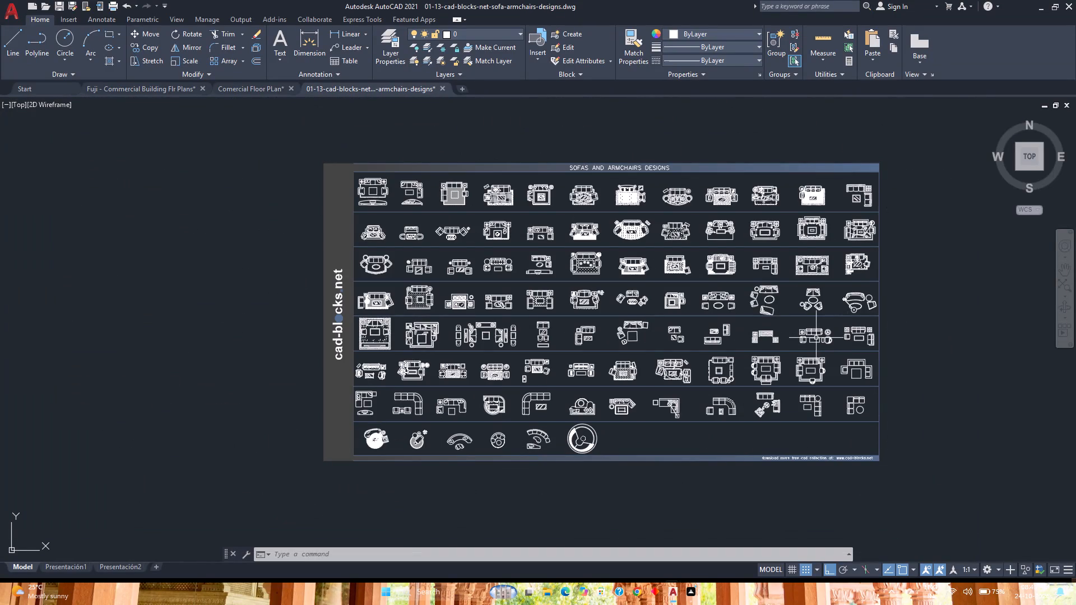
pyautogui.scroll(3, 862, 310)
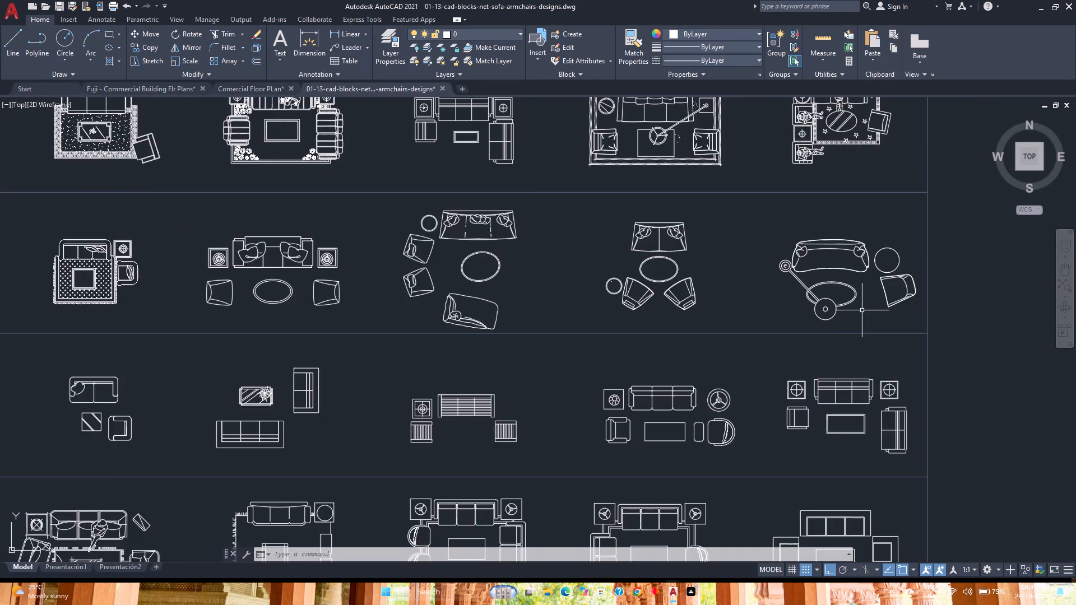
pyautogui.scroll(3, 862, 310)
pyautogui.scroll(-4, 862, 310)
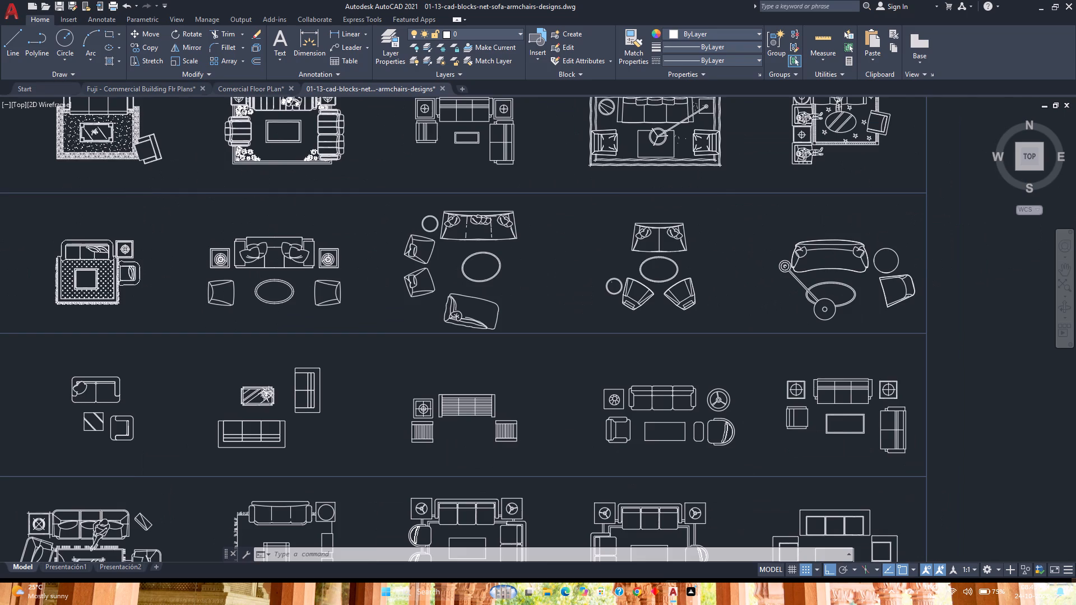
pyautogui.scroll(-1, 862, 310)
pyautogui.moveTo(600, 280); pyautogui.dragTo(622, 307, button='middle')
pyautogui.middleClick(622, 307)
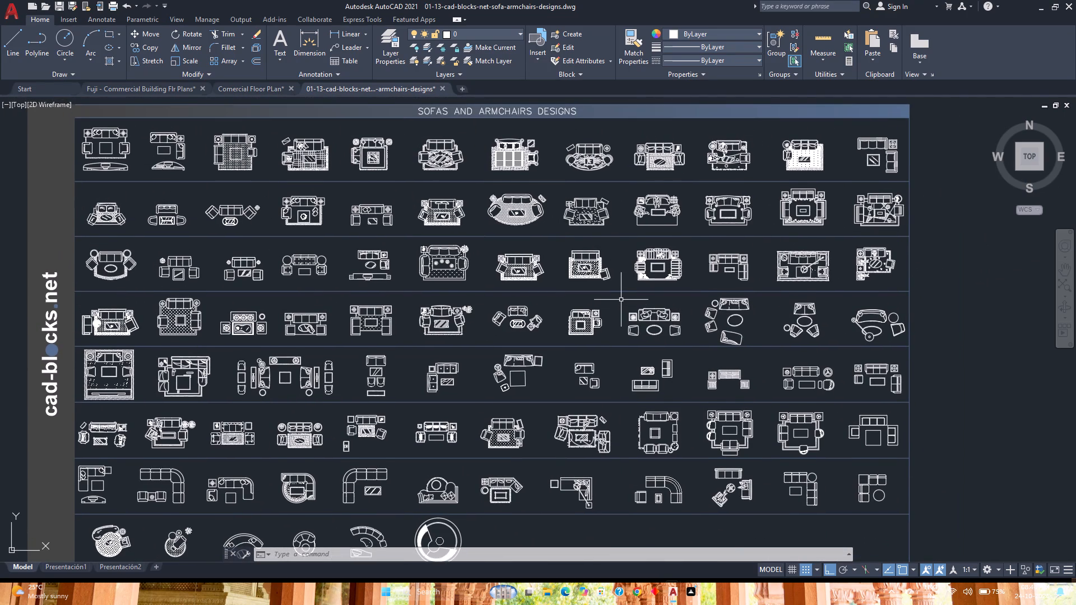
pyautogui.click(786, 222)
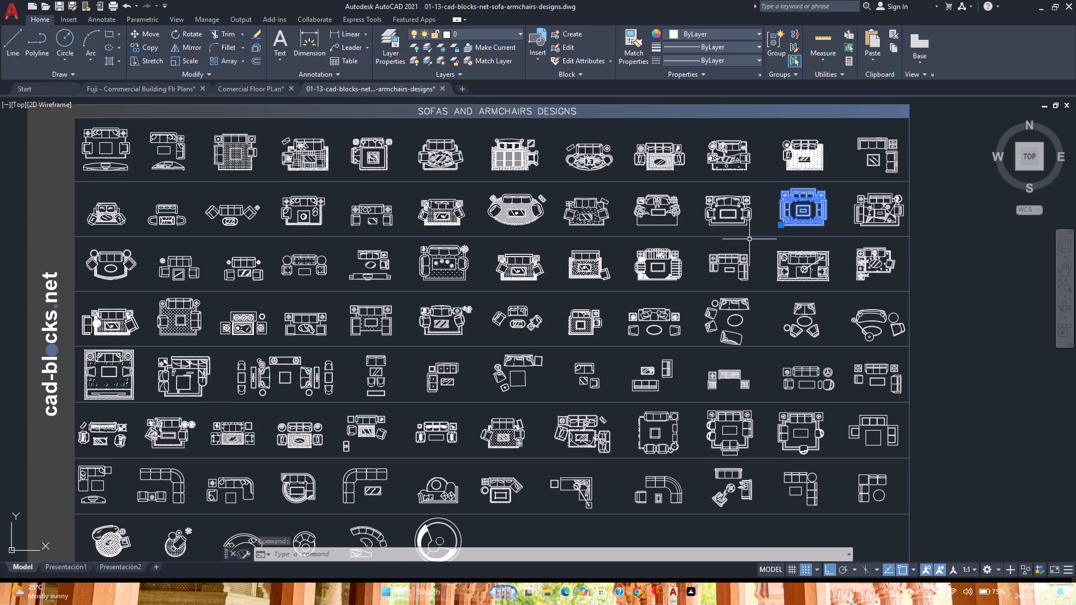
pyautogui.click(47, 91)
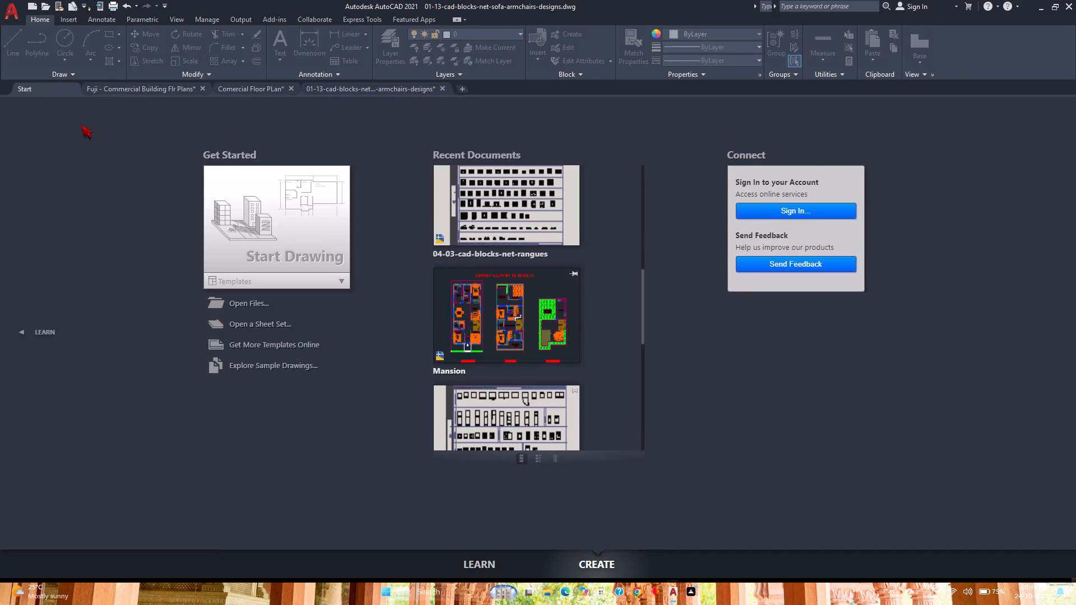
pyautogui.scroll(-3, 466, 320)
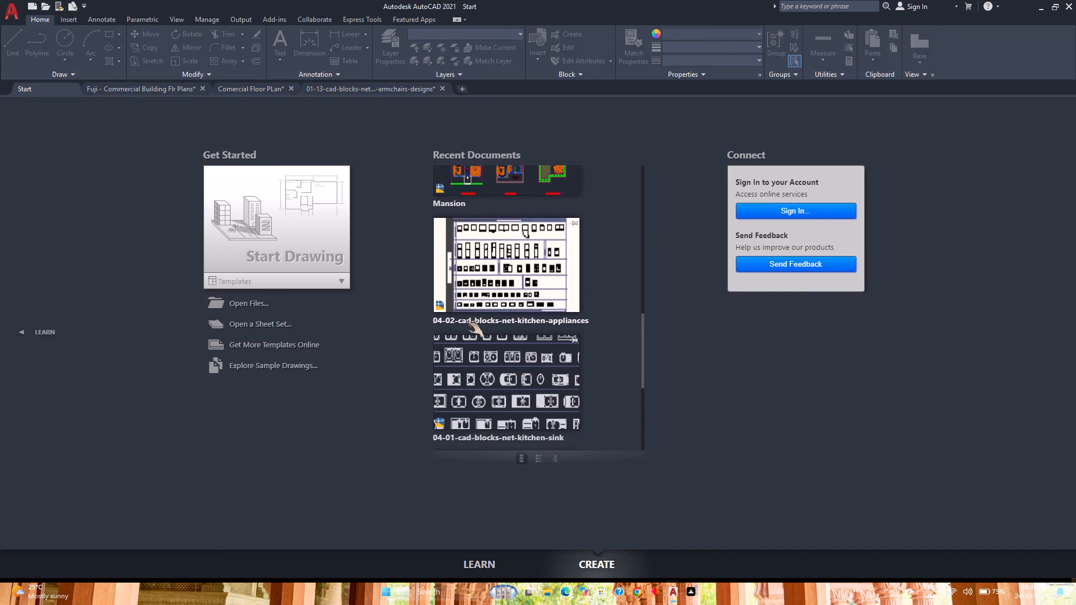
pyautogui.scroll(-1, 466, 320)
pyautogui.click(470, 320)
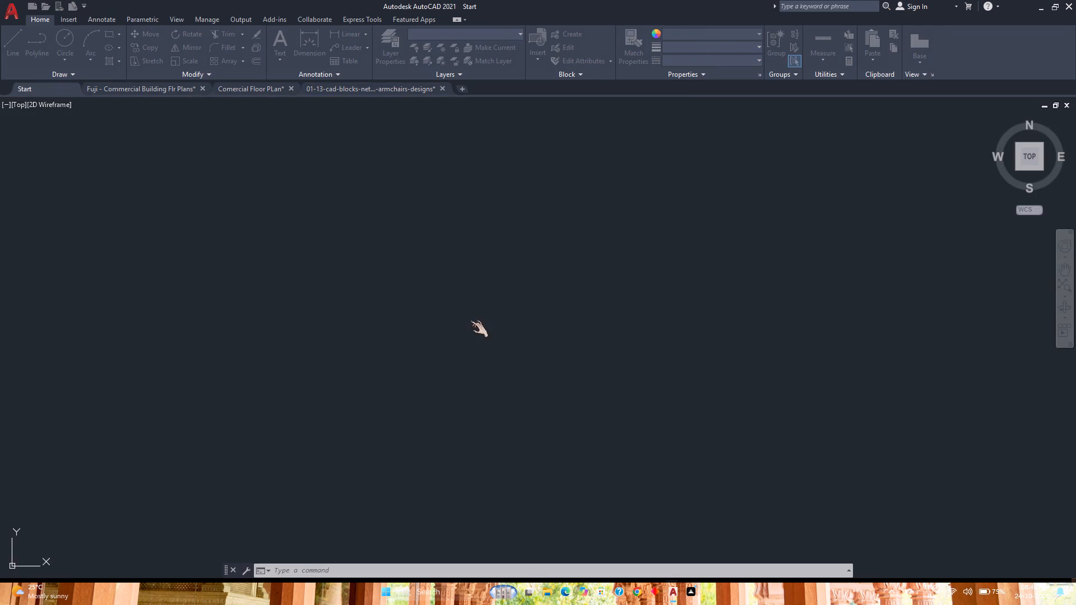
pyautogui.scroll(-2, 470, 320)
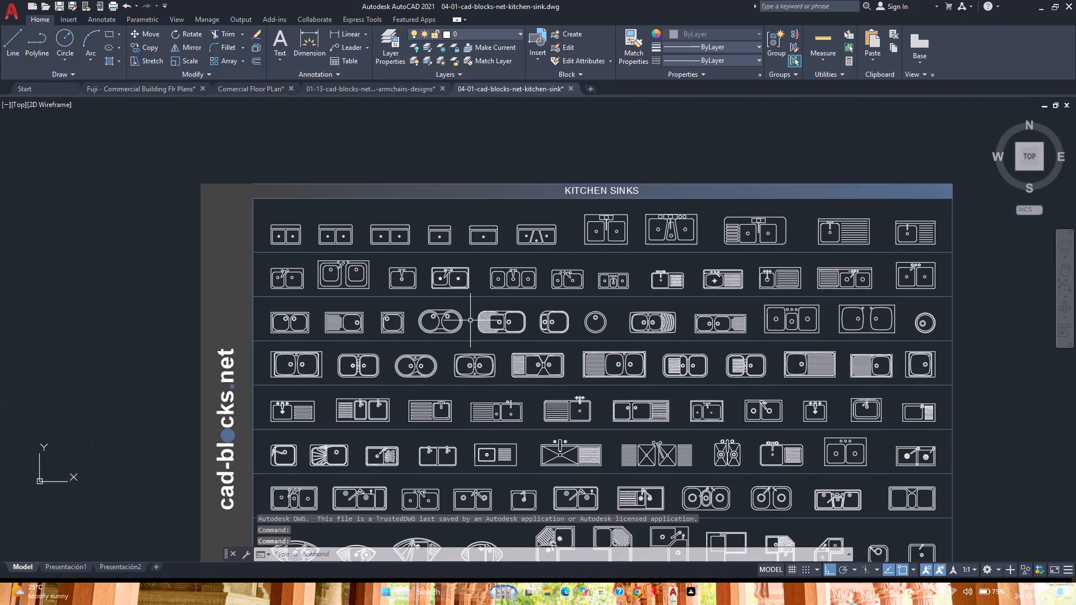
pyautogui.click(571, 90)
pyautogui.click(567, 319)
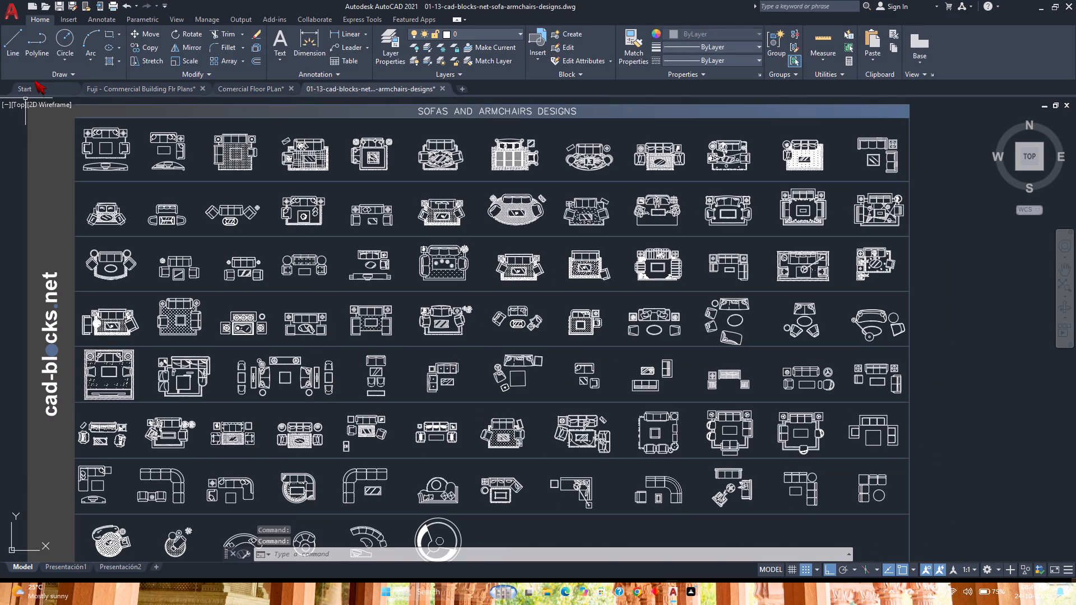
# Open the drawing 01-01-cad-blocks-net-beds from the AutoCAD folder on New Volume (E:).
pyautogui.click(34, 80)
pyautogui.click(43, 94)
pyautogui.scroll(-3, 438, 350)
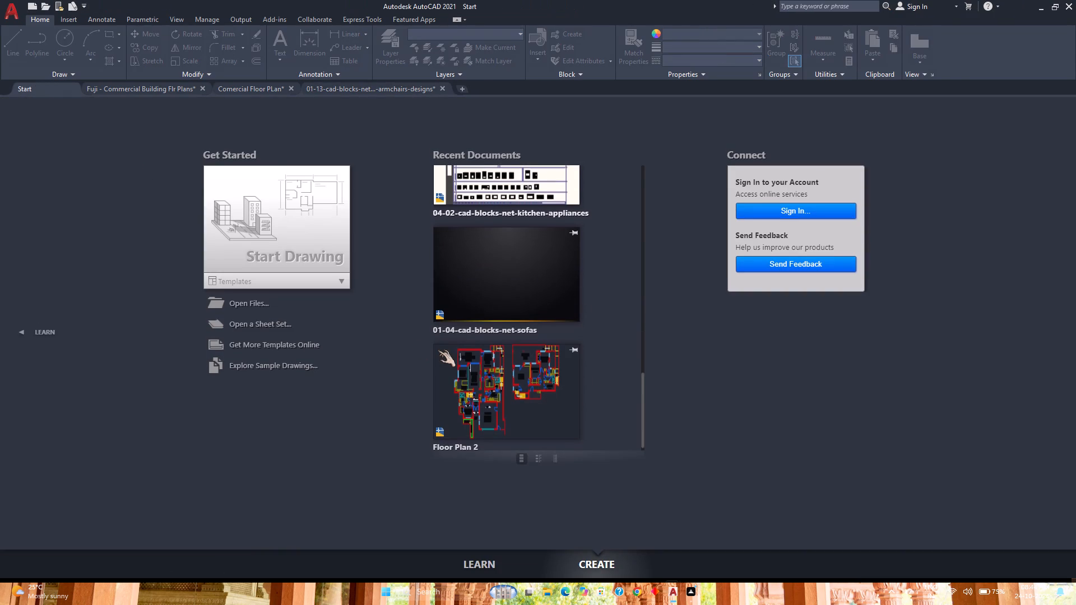
pyautogui.scroll(-6, 438, 350)
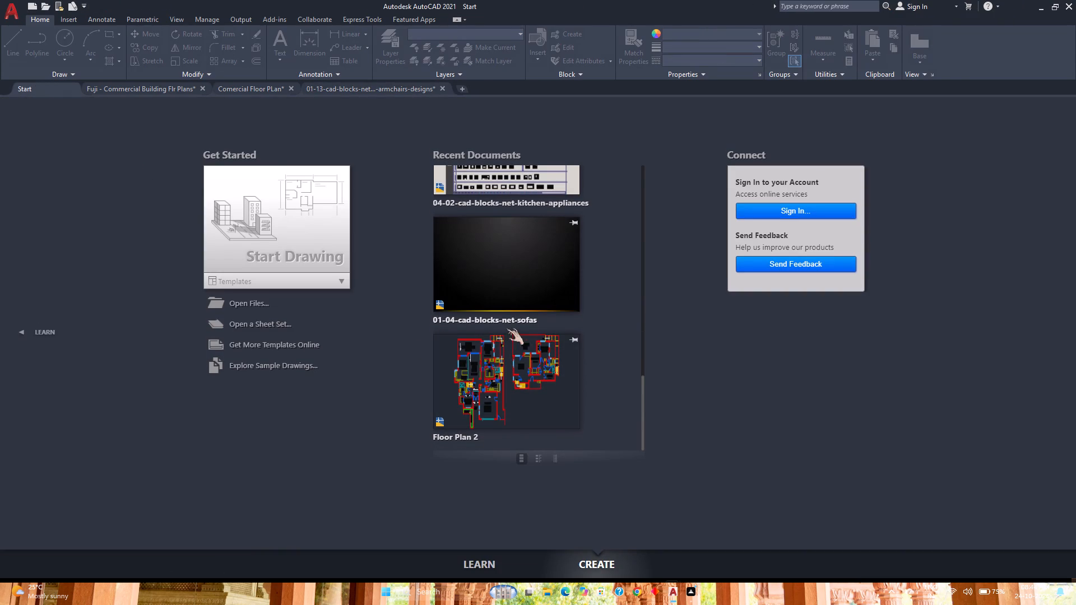
pyautogui.click(260, 307)
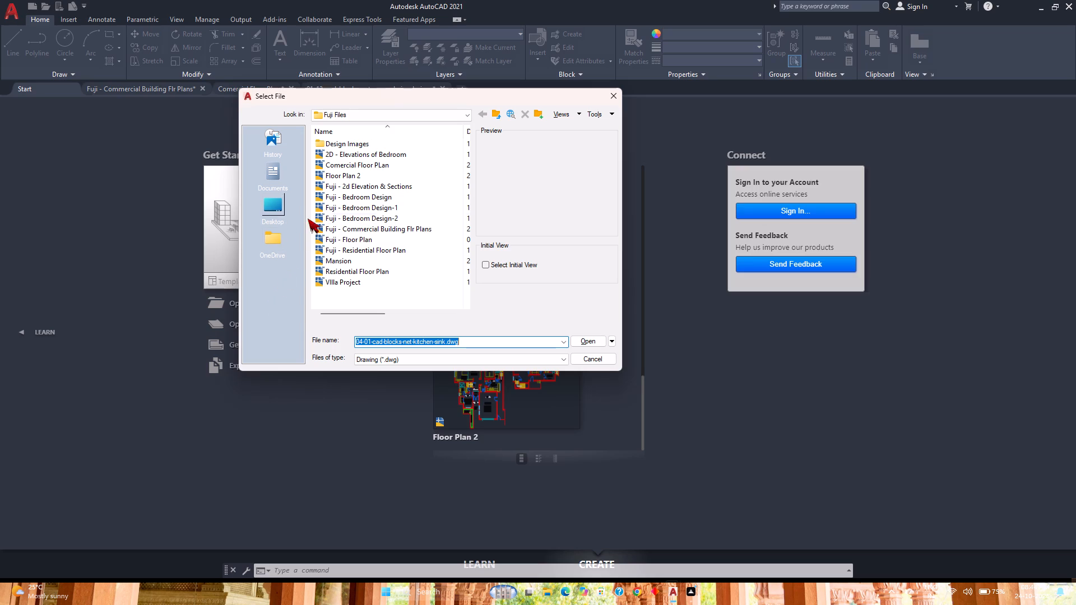
pyautogui.click(480, 114)
pyautogui.click(466, 117)
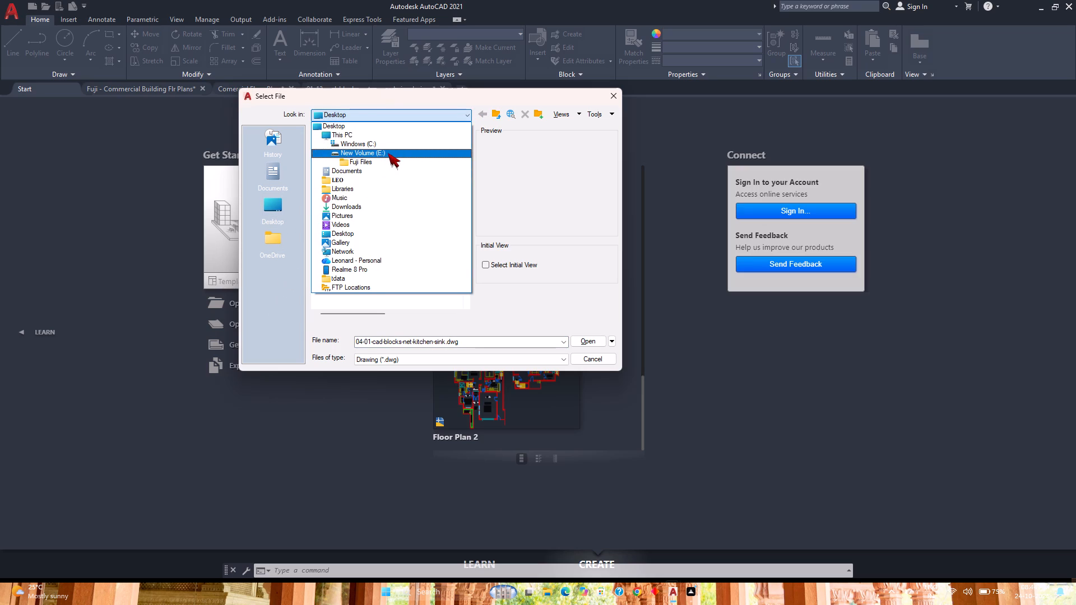
pyautogui.click(388, 153)
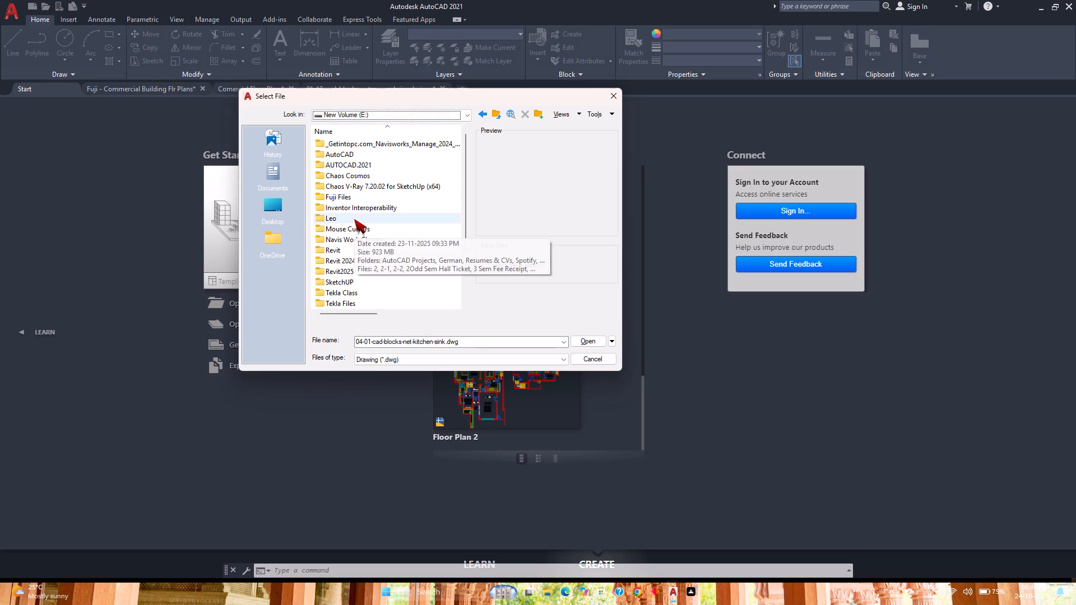
pyautogui.doubleClick(366, 155)
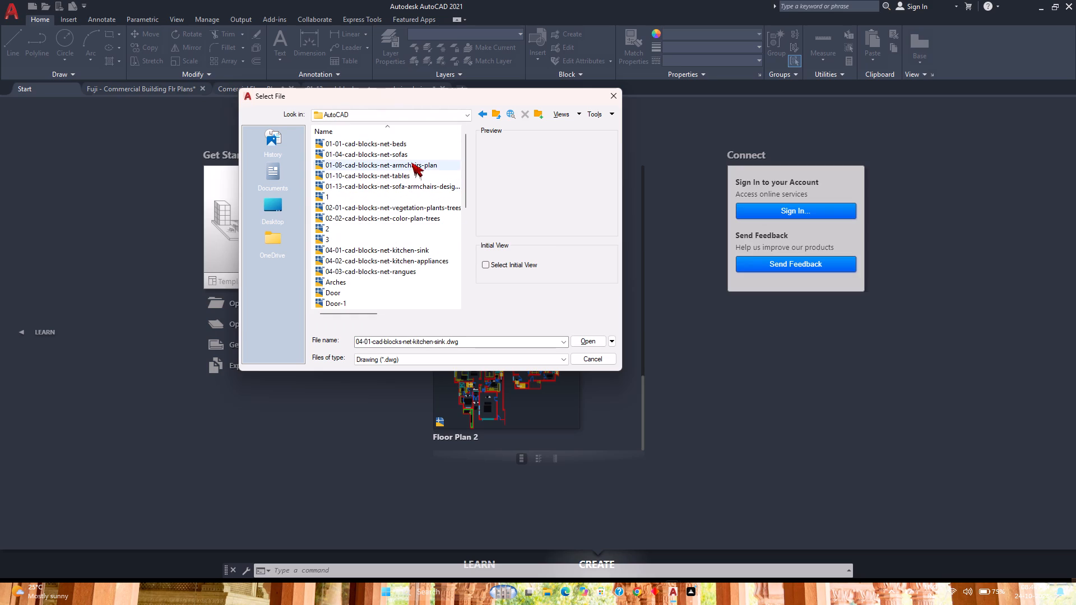
pyautogui.click(398, 153)
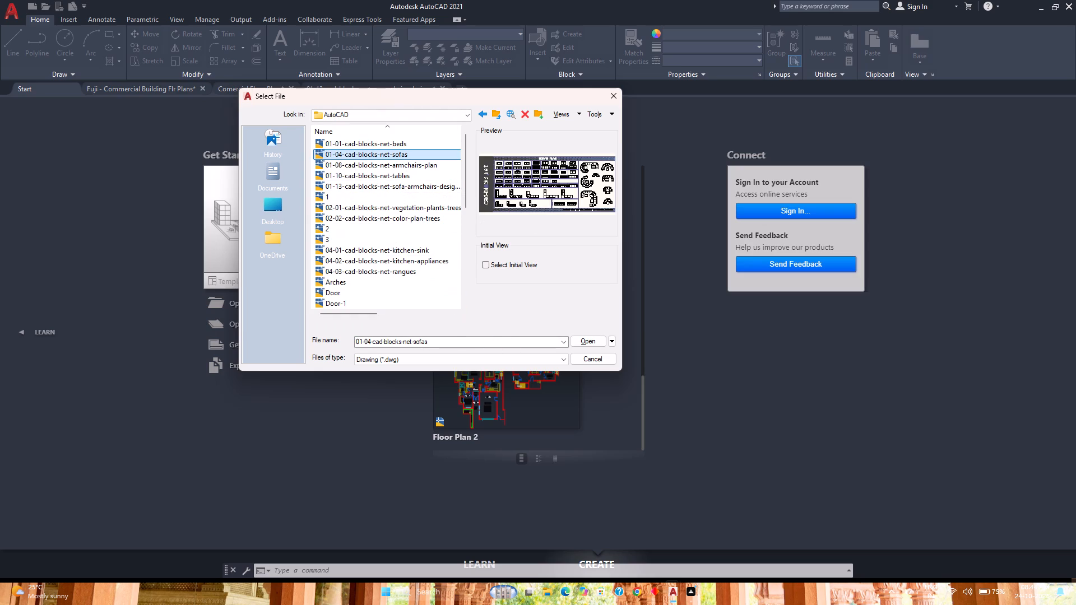
pyautogui.click(397, 142)
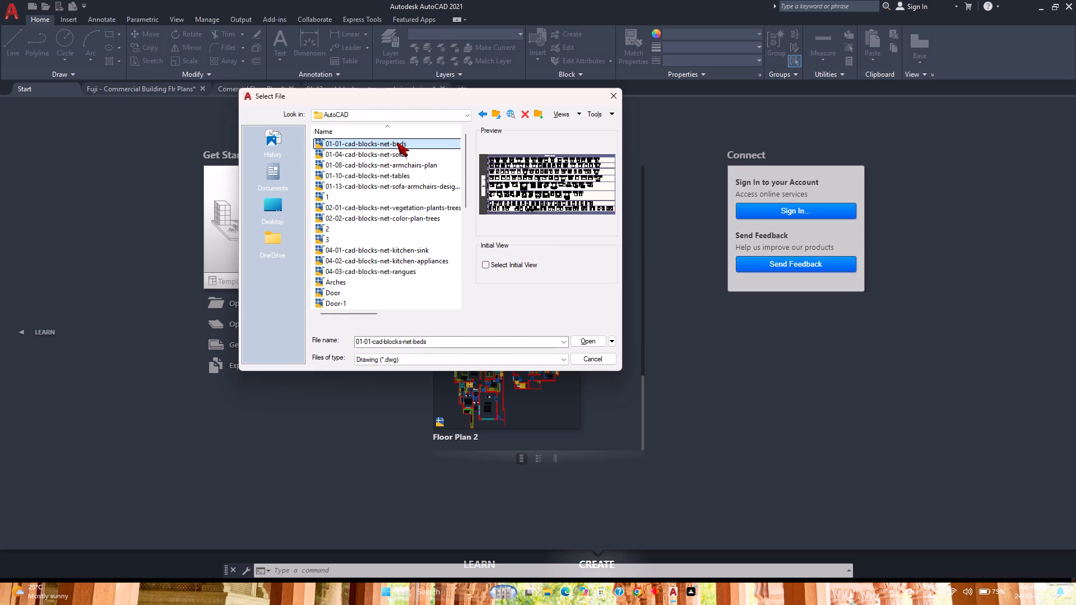
pyautogui.click(577, 345)
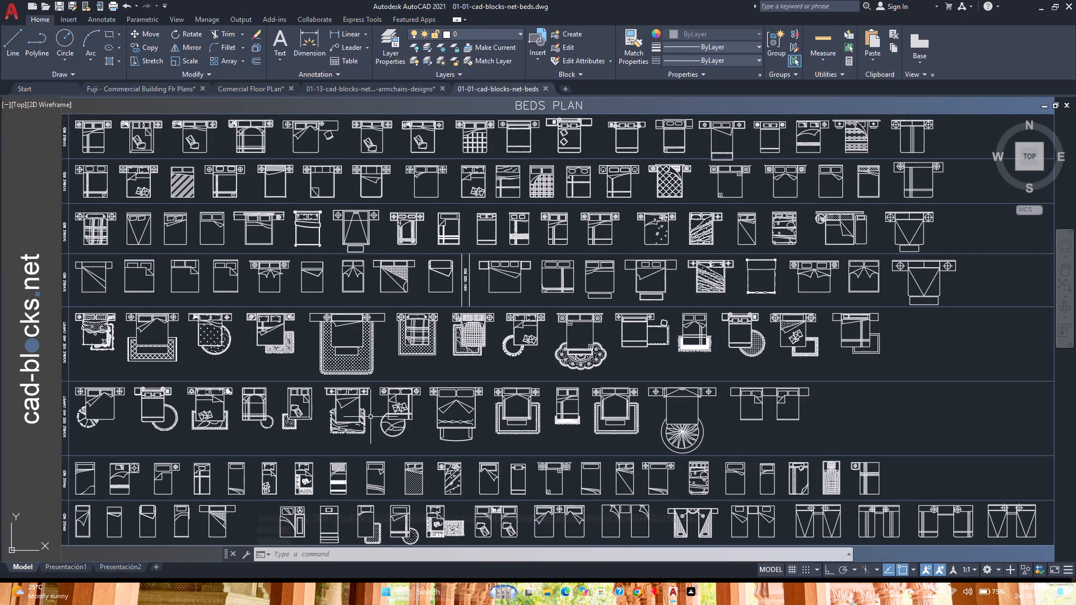
# Examine the rows of the Beds Plan block collection for a bed suited to the floor plan.
pyautogui.scroll(-1, 438, 414)
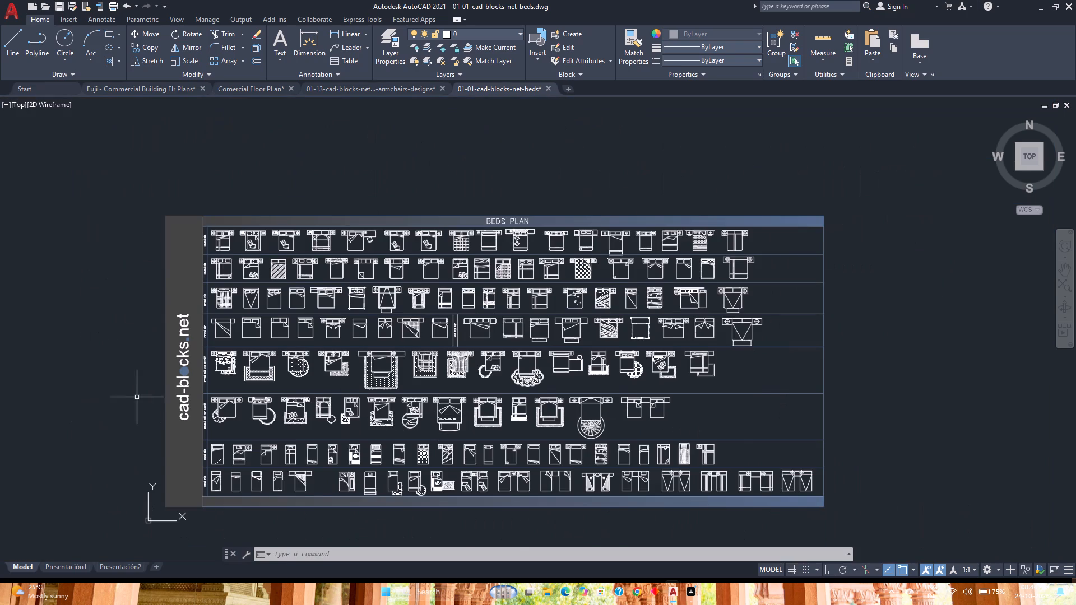
pyautogui.scroll(1, 137, 397)
pyautogui.scroll(3, 216, 365)
pyautogui.scroll(-1, 217, 364)
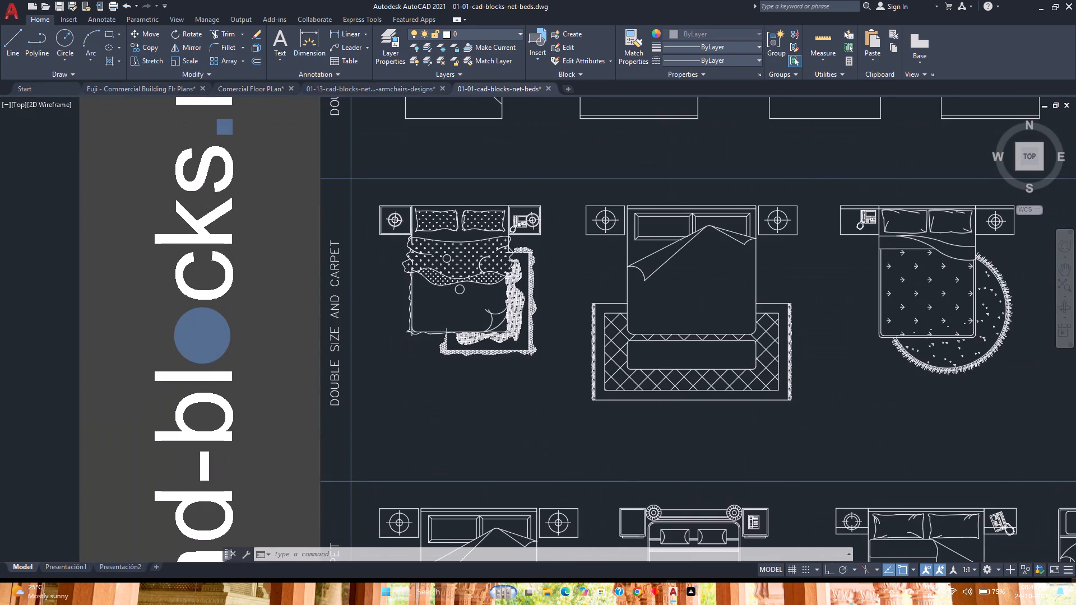
pyautogui.scroll(-1, 338, 350)
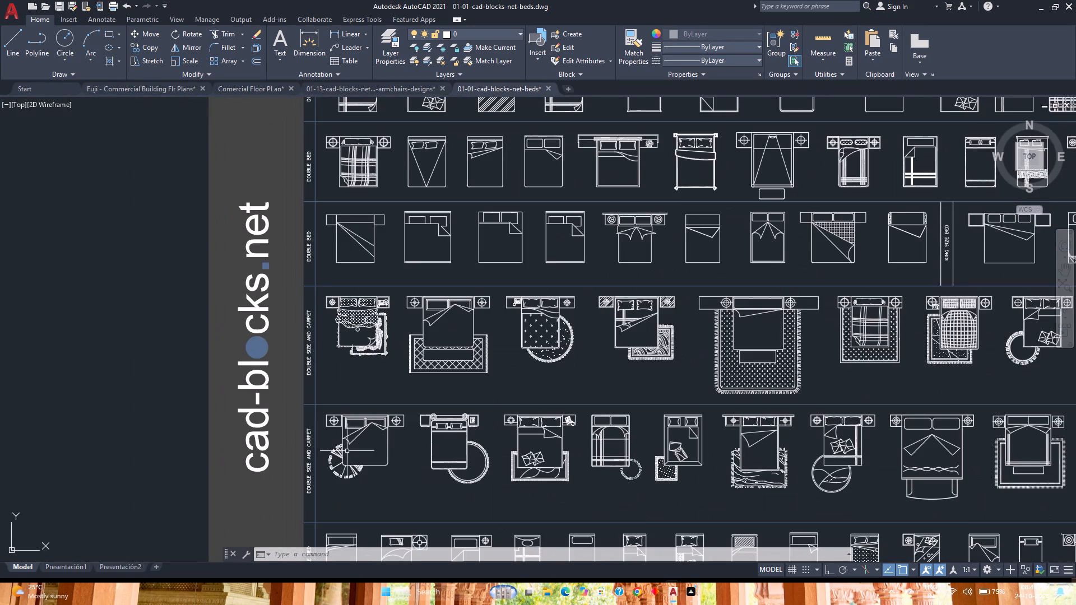
pyautogui.moveTo(347, 452); pyautogui.dragTo(323, 395, button='middle')
pyautogui.middleClick(323, 395)
pyautogui.middleClick(323, 394)
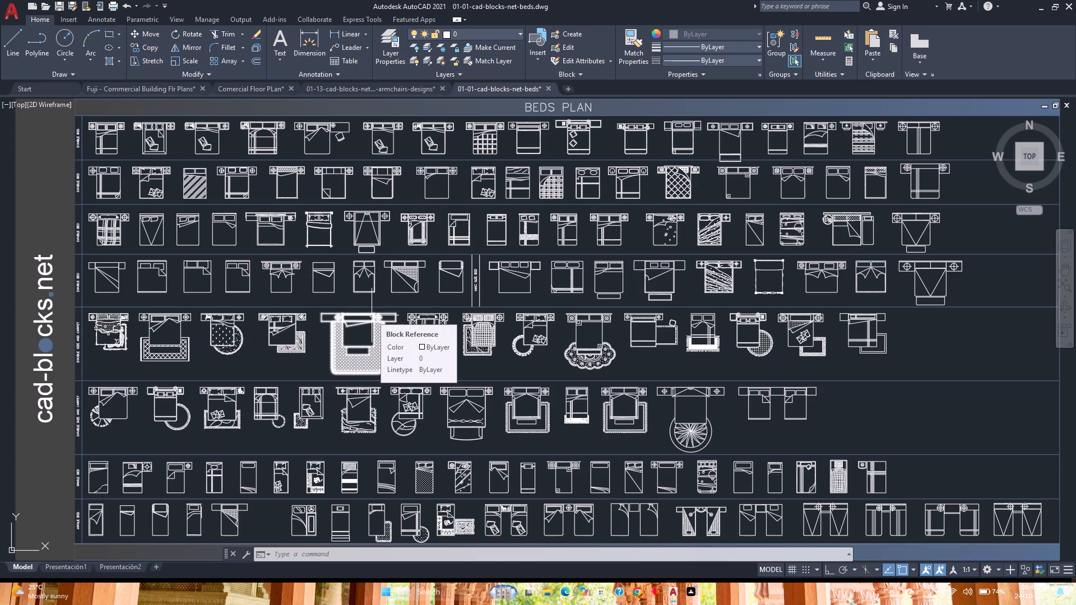
pyautogui.scroll(-2, 372, 315)
pyautogui.scroll(2, 372, 315)
pyautogui.scroll(-1, 372, 315)
pyautogui.moveTo(372, 315); pyautogui.dragTo(374, 317, button='middle')
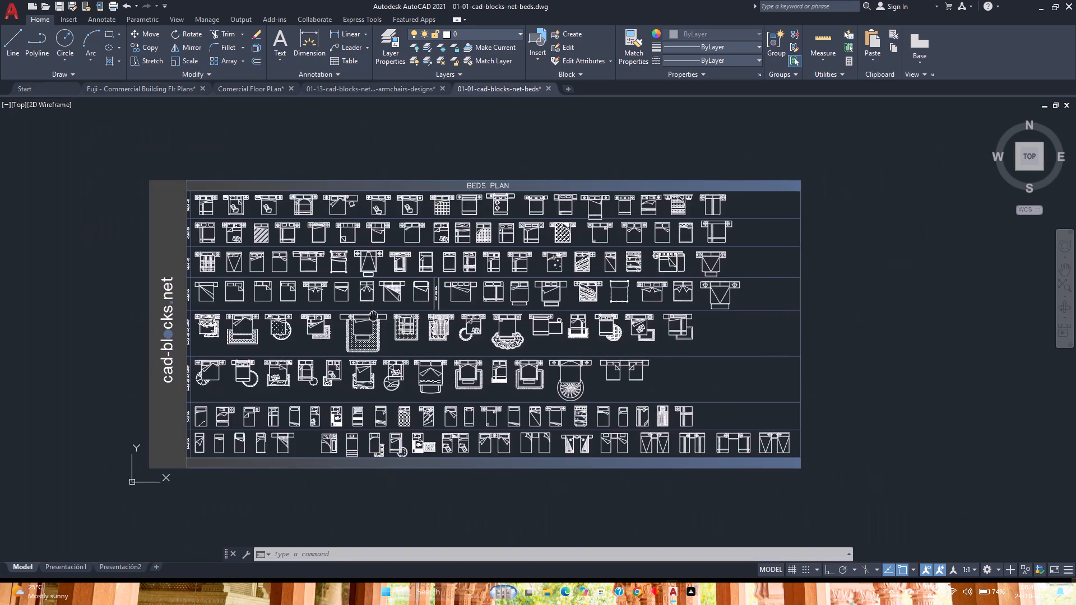
pyautogui.moveTo(374, 317); pyautogui.dragTo(394, 379, button='middle')
pyautogui.middleClick(394, 379)
pyautogui.scroll(5, 460, 267)
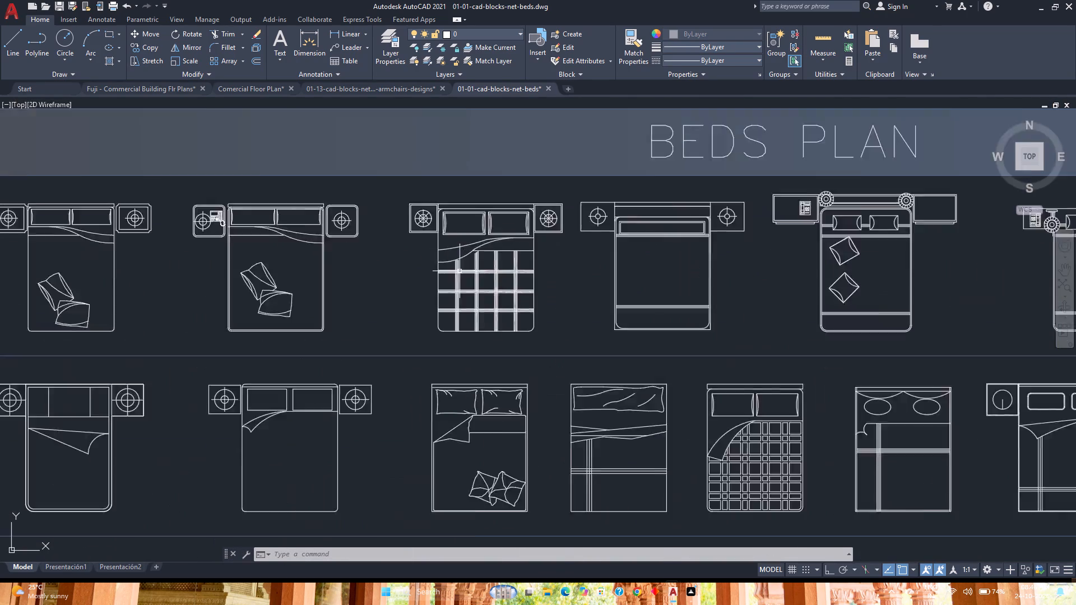
pyautogui.scroll(2, 471, 280)
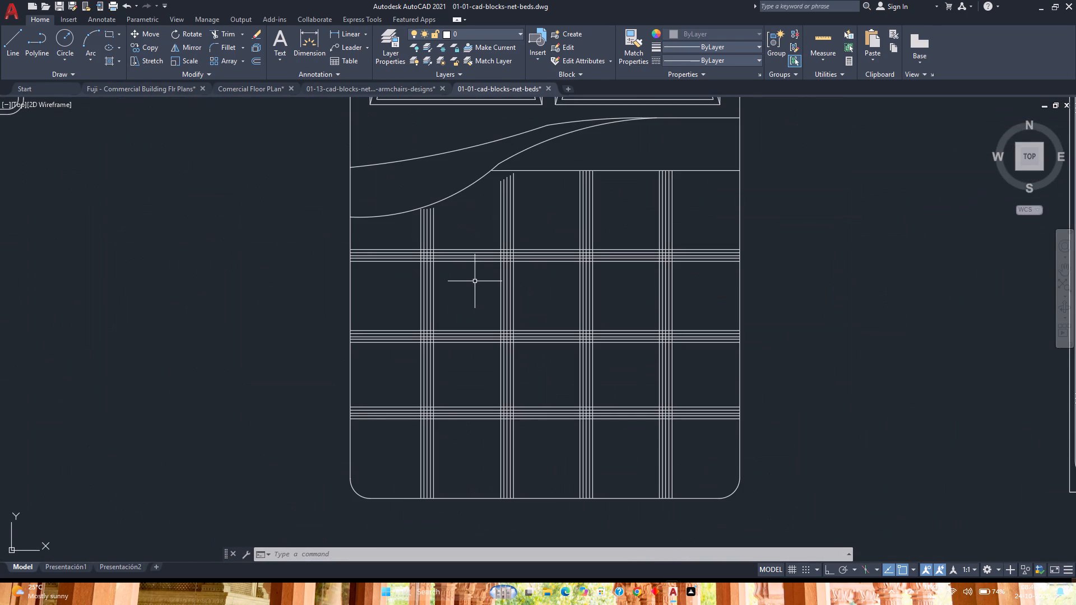
pyautogui.scroll(-2, 475, 281)
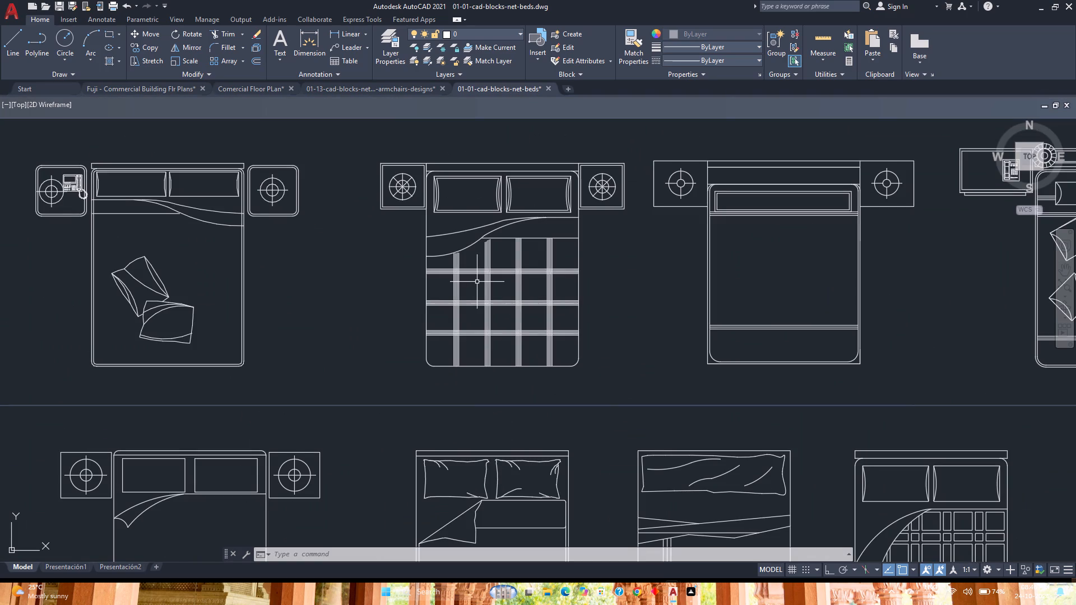
pyautogui.scroll(-3, 477, 282)
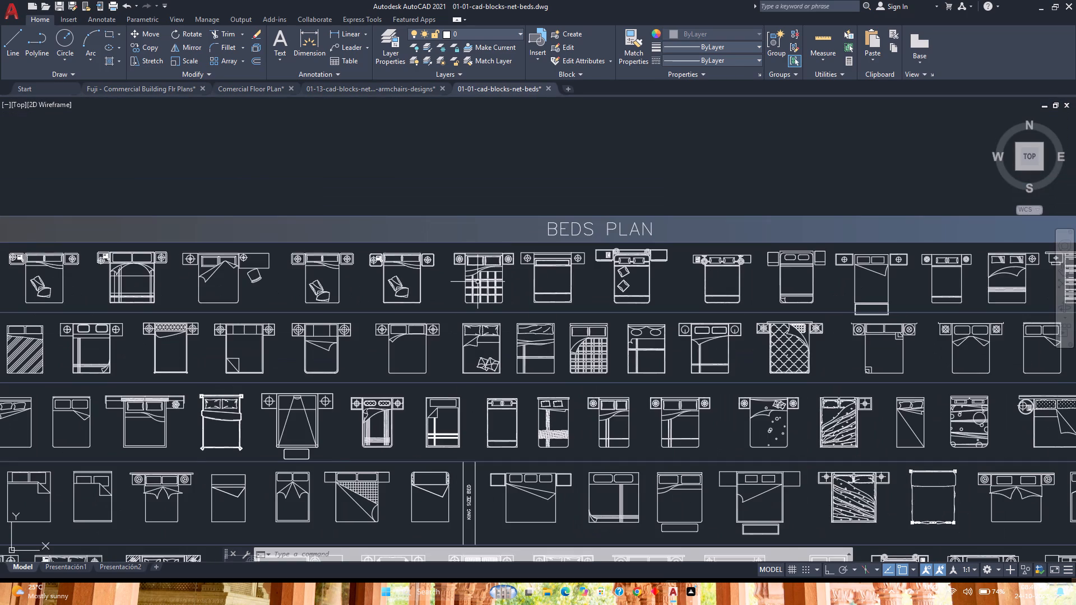
pyautogui.scroll(-1, 477, 282)
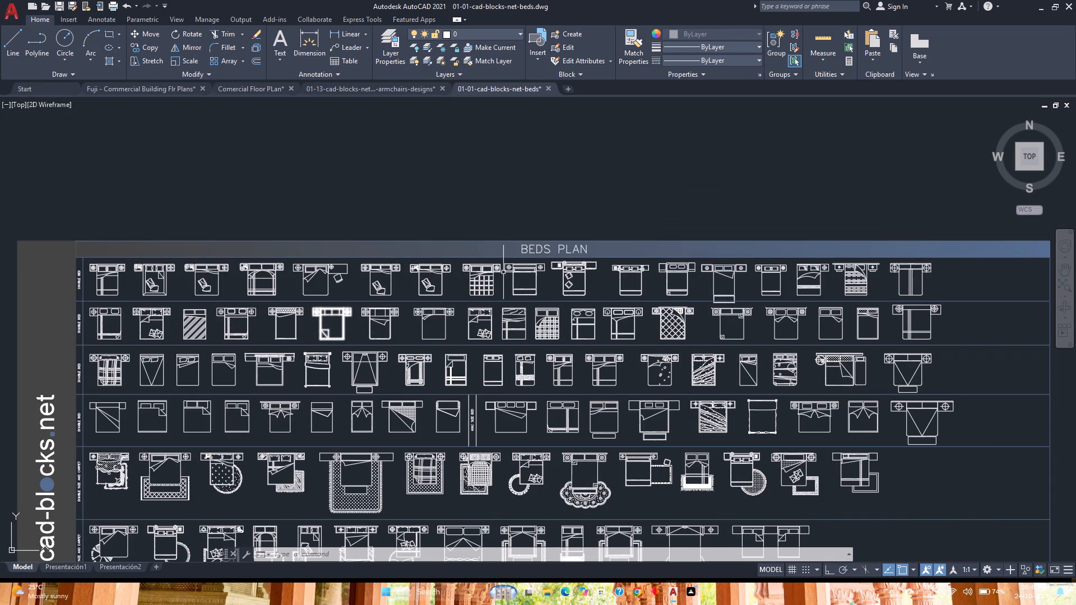
# Copy the plaid bed with the dotted rectangular rug and paste it beside the plan in Fuji - Commercial Building Flr Plans.
pyautogui.scroll(2, 469, 466)
pyautogui.moveTo(471, 465); pyautogui.dragTo(500, 352, button='middle')
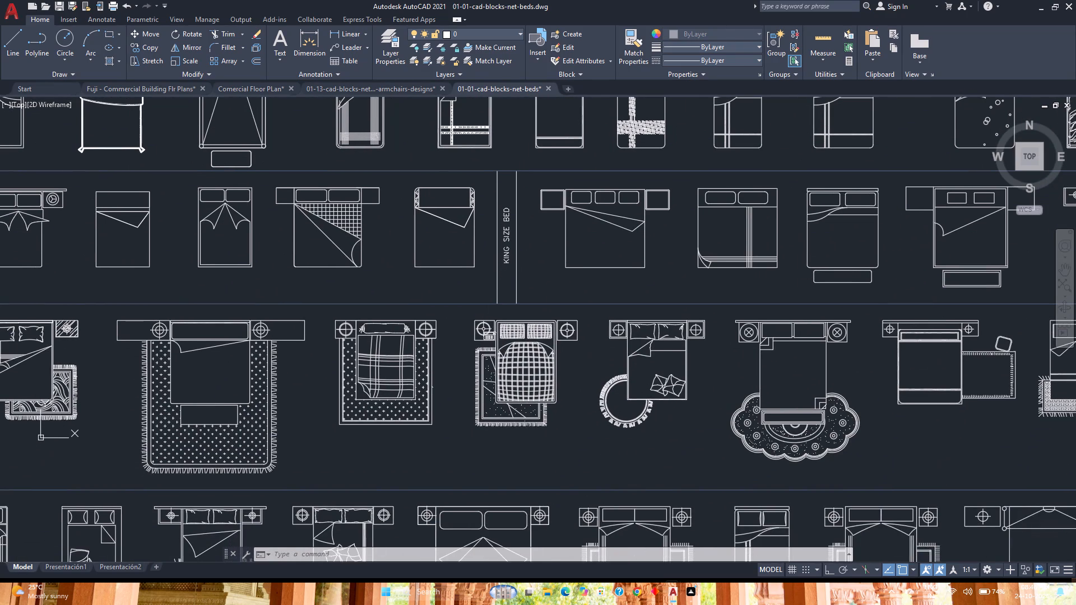
pyautogui.click(368, 394)
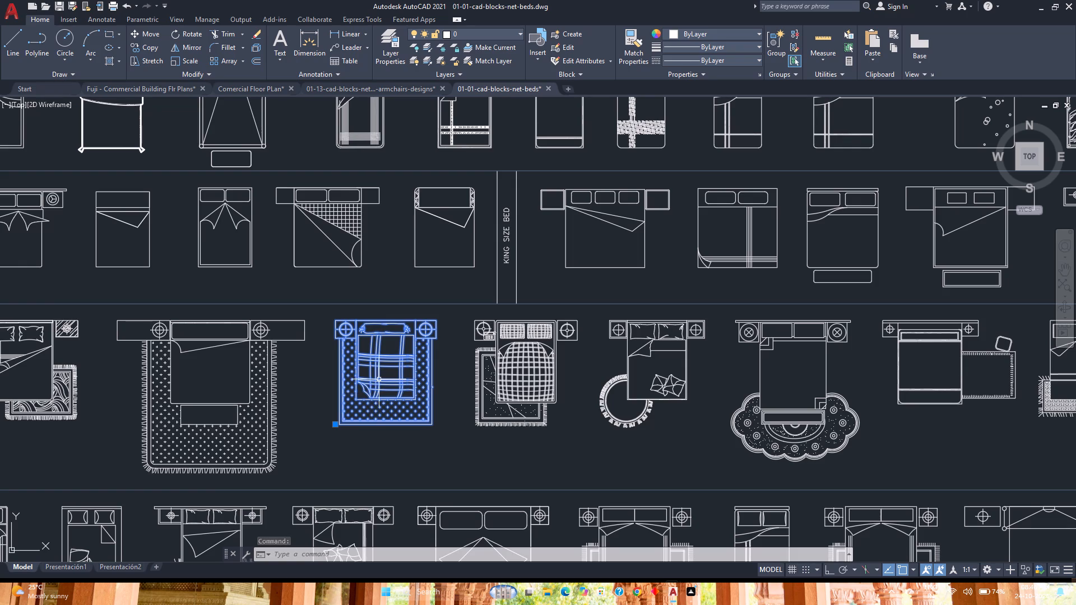
pyautogui.hotkey('ctrl', 'c')
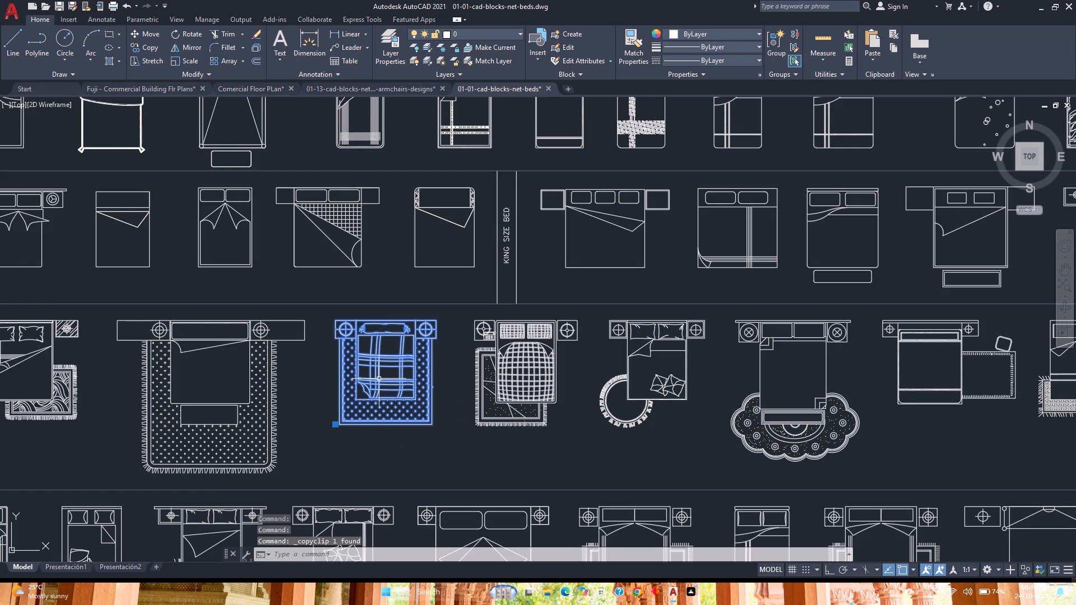
pyautogui.click(143, 86)
pyautogui.hotkey('ctrl', 'v')
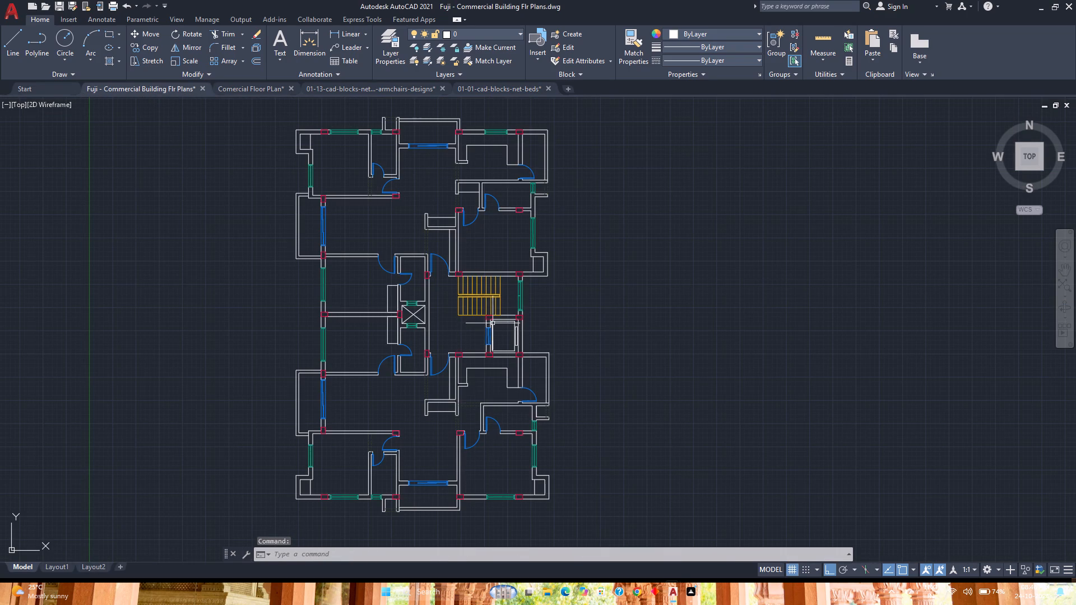
pyautogui.scroll(-3, 552, 348)
pyautogui.moveTo(551, 348); pyautogui.dragTo(372, 350, button='middle')
pyautogui.middleClick(372, 350)
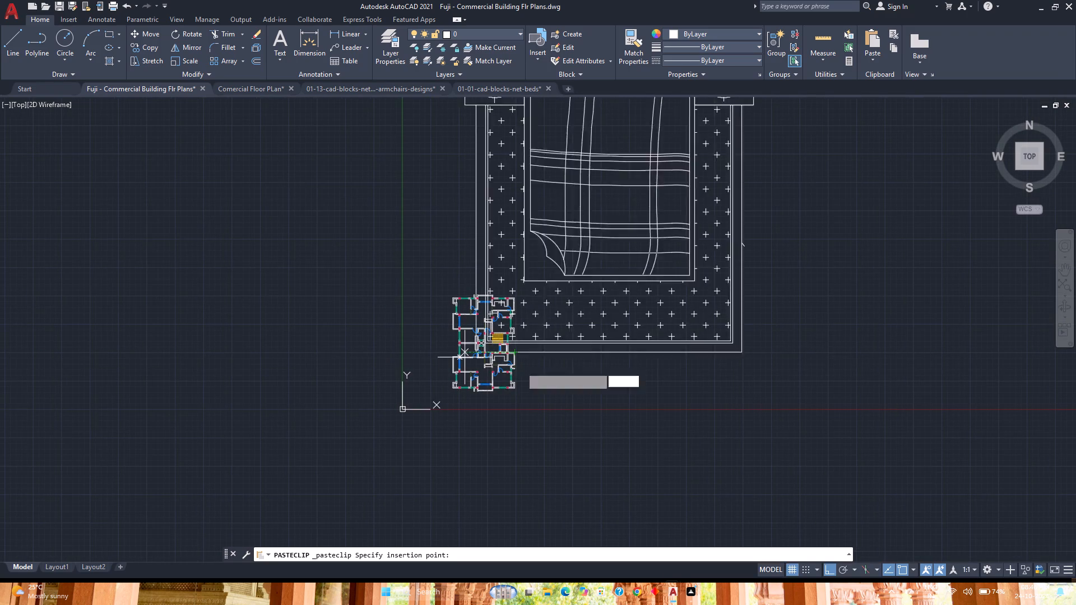
pyautogui.scroll(3, 551, 395)
pyautogui.click(495, 367)
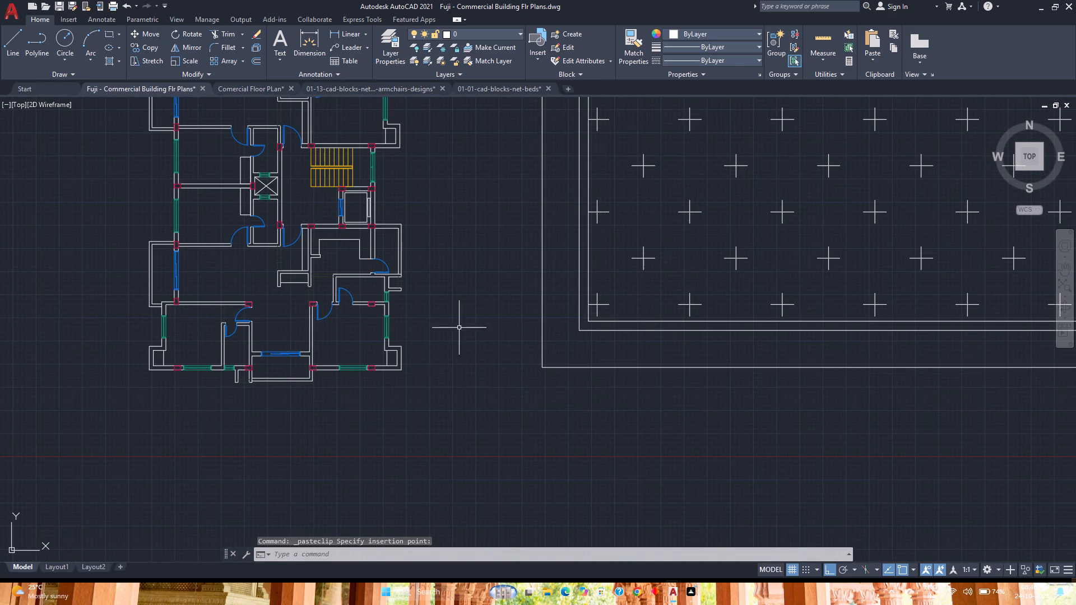
# Draw a vertical construction line through the pasted bed's lower-left corner and a second one 5' along from it.
pyautogui.write('xl')
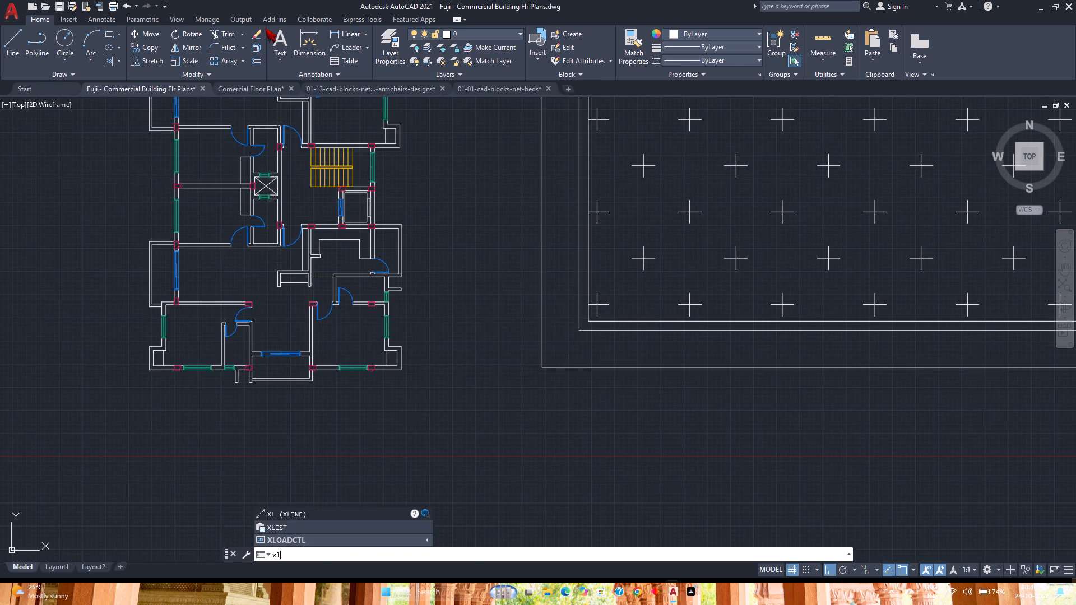
pyautogui.press('Return')
pyautogui.press('v')
pyautogui.press('Return')
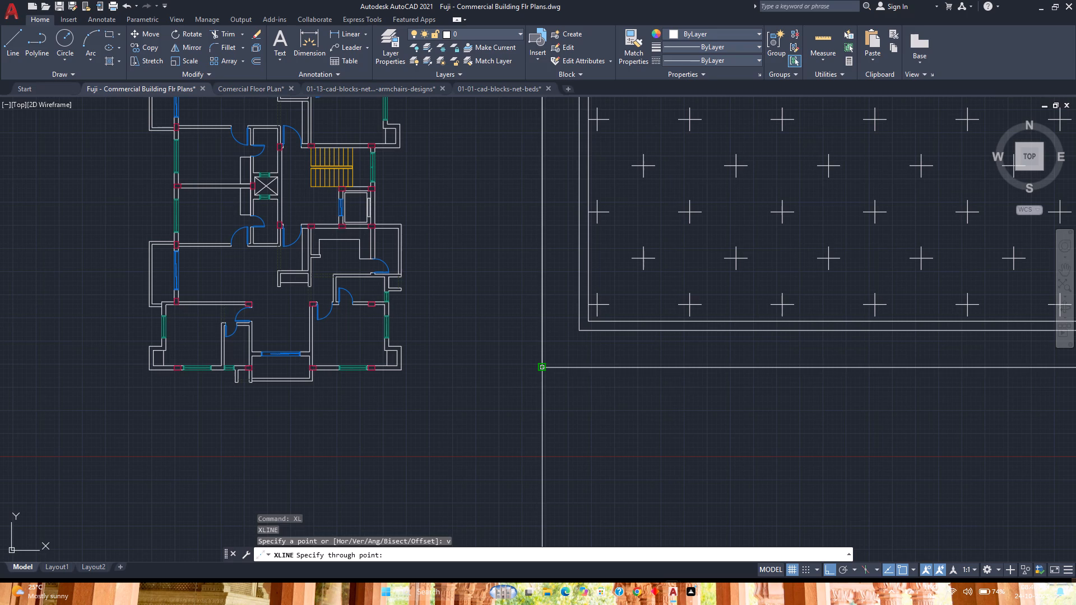
pyautogui.click(542, 366)
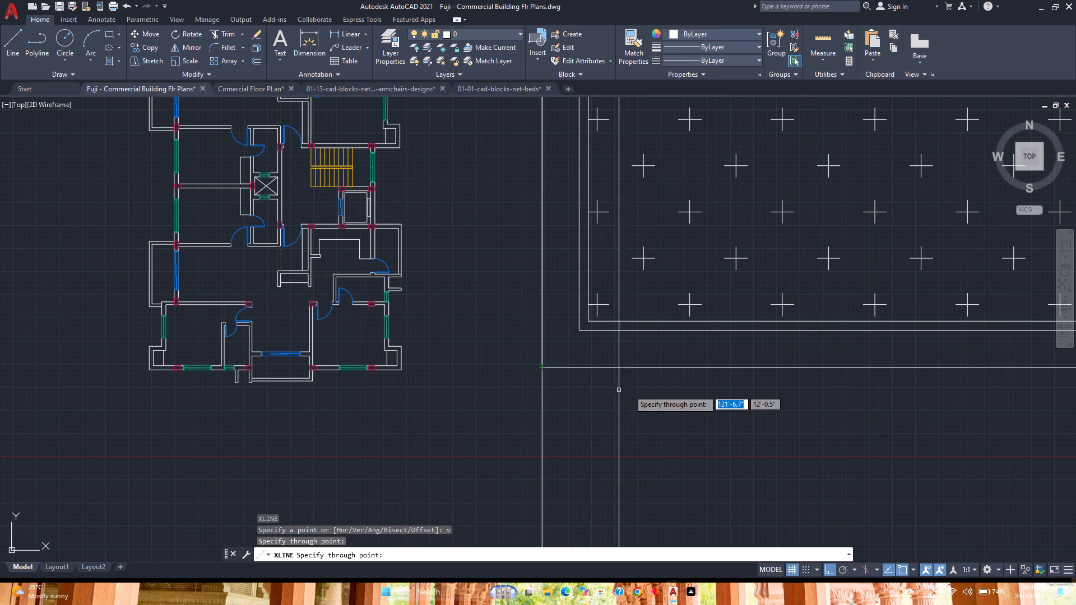
pyautogui.write("5'")
pyautogui.press('Return')
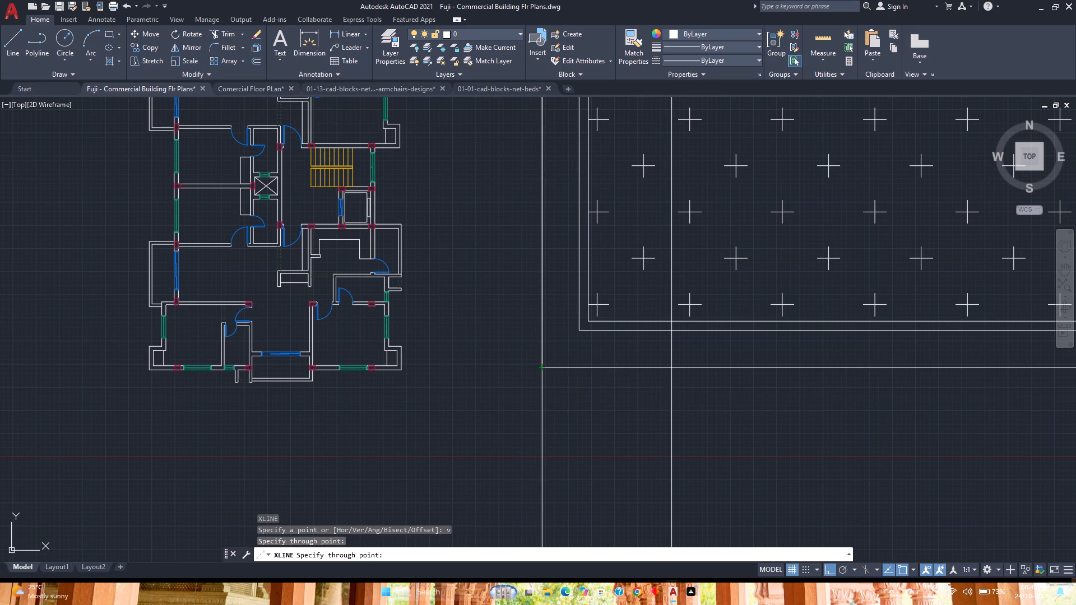
pyautogui.press('`')
pyautogui.press('Escape')
pyautogui.press('Escape')
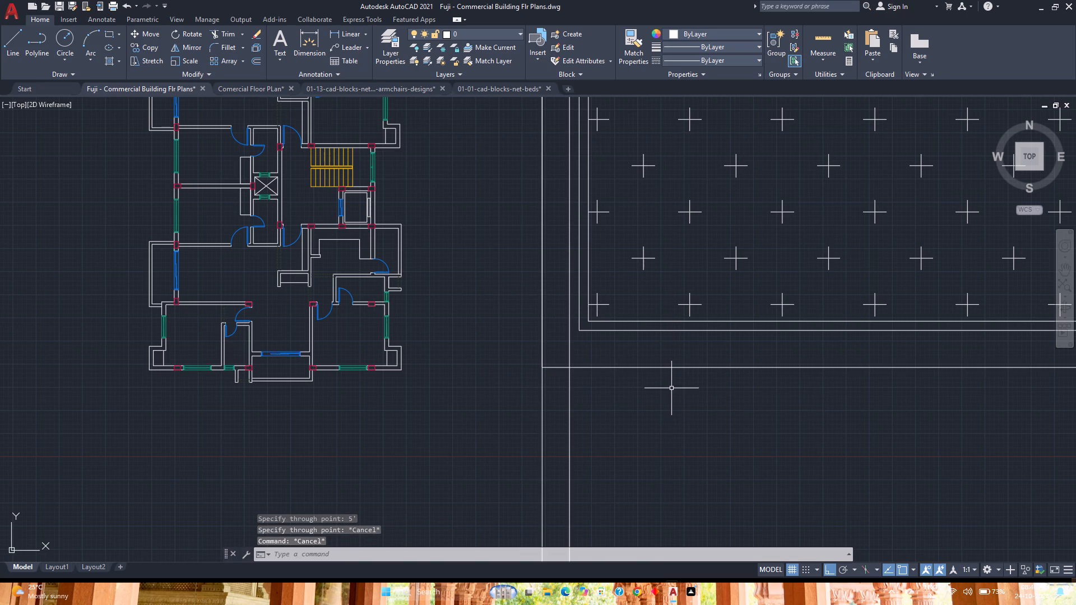
# Offset the construction line at the bed's lower-left corner by 5' towards the bed.
pyautogui.click(259, 63)
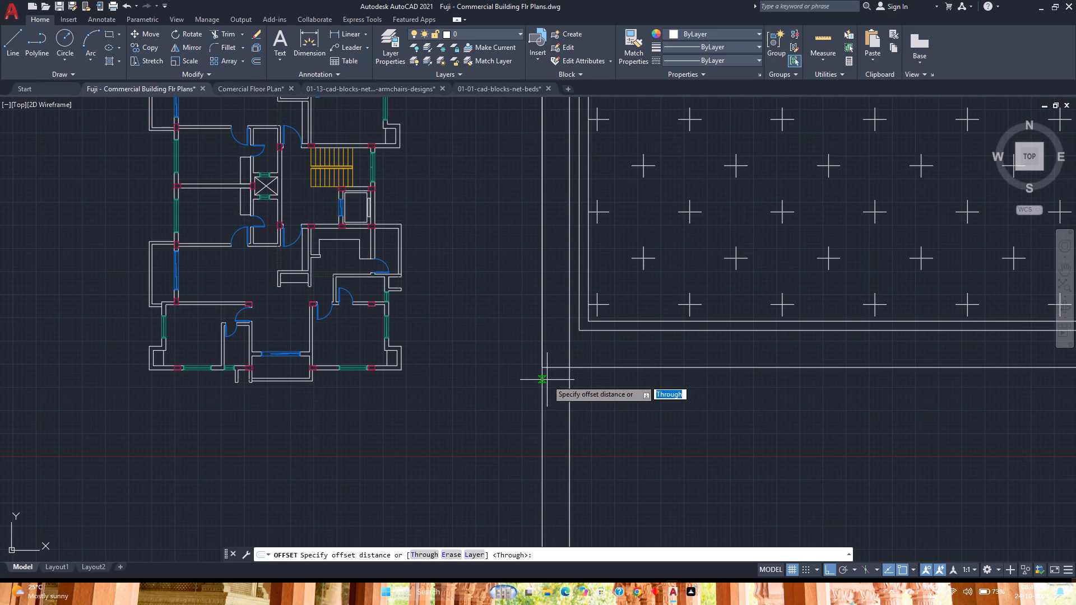
pyautogui.write("5'")
pyautogui.press('Return')
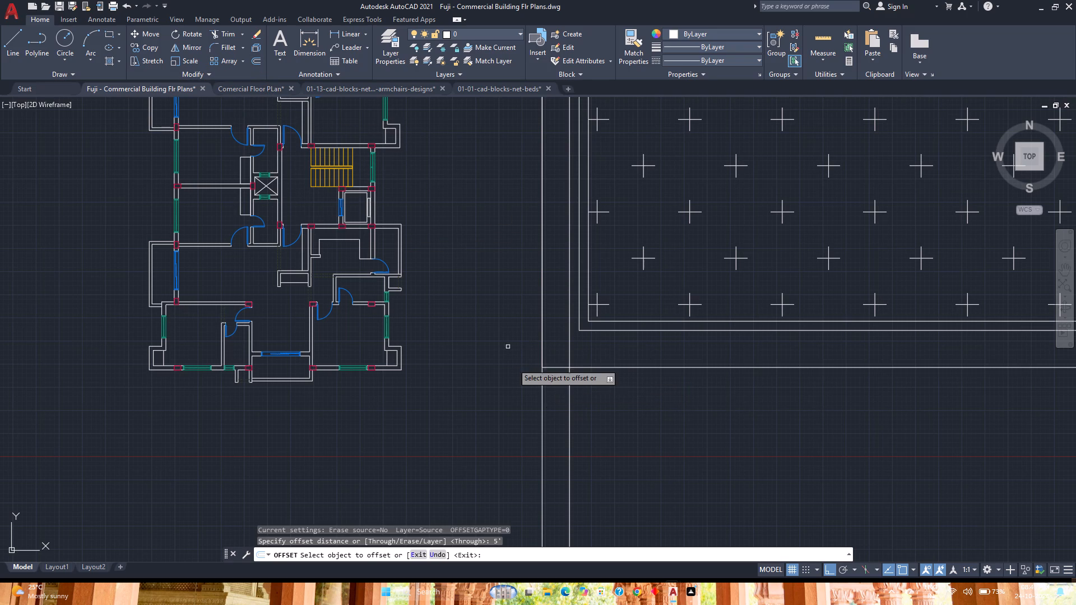
pyautogui.click(542, 384)
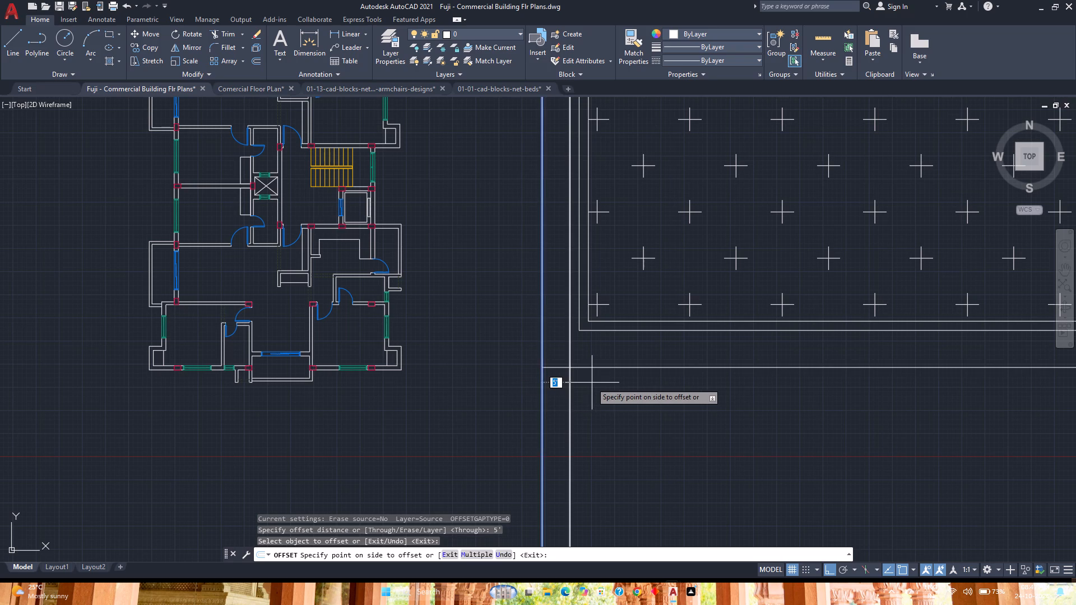
pyautogui.scroll(3, 594, 383)
pyautogui.scroll(3, 524, 365)
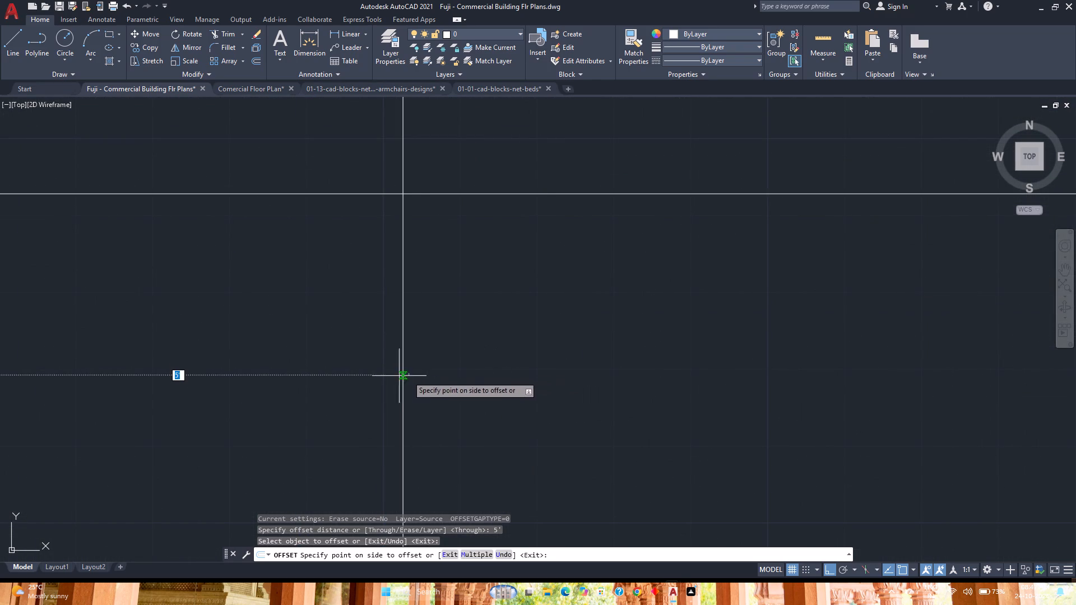
pyautogui.scroll(2, 406, 383)
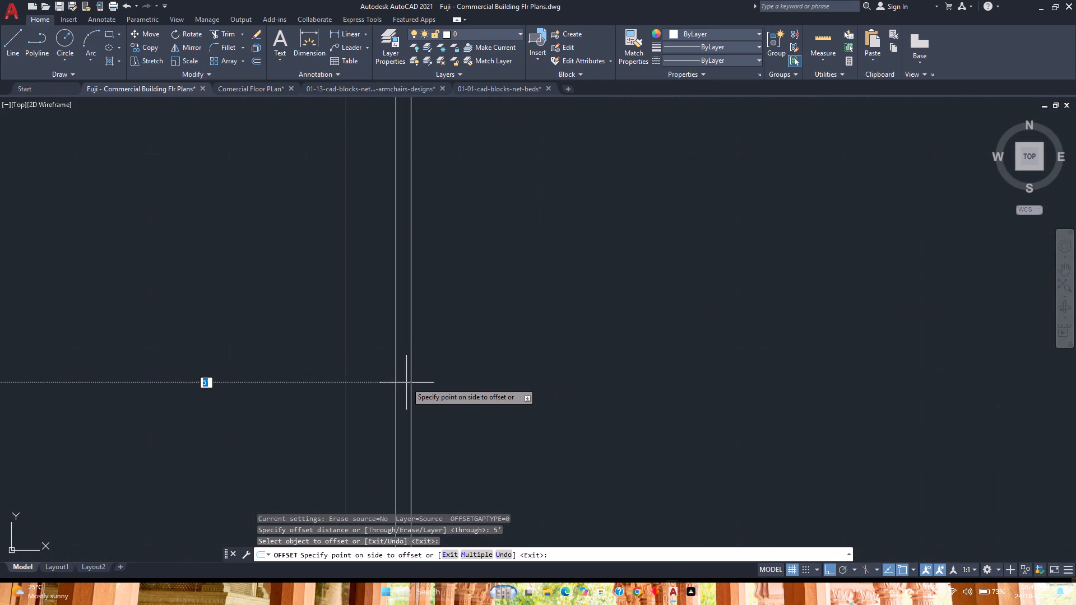
pyautogui.scroll(2, 406, 383)
pyautogui.click(434, 374)
pyautogui.press('Escape')
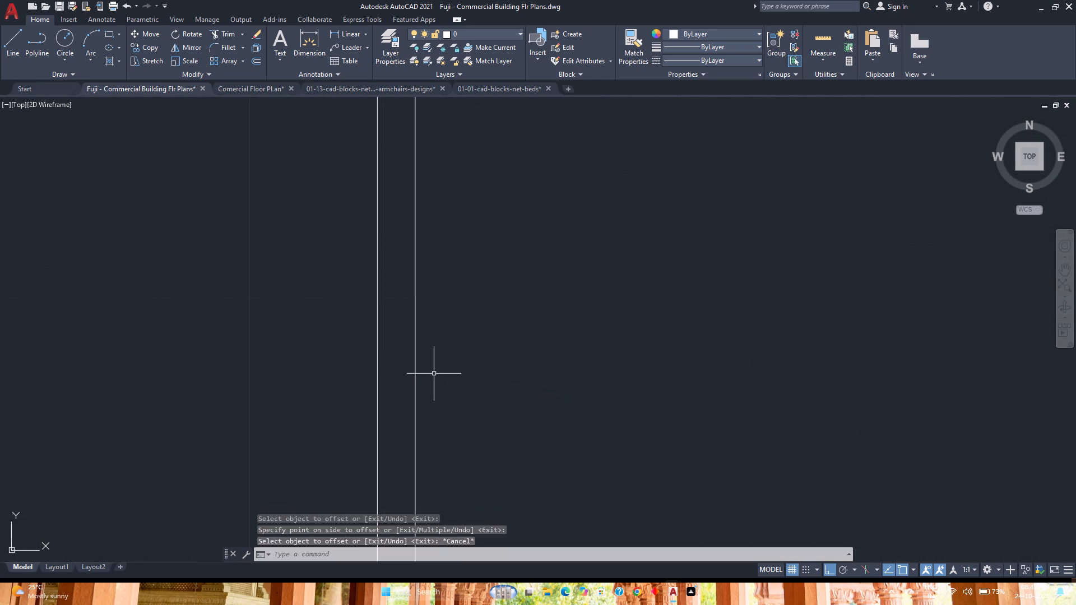
# Erase the extra construction line lying just inside the 5' offset line.
pyautogui.click(373, 374)
pyautogui.click(369, 359)
pyautogui.click(381, 353)
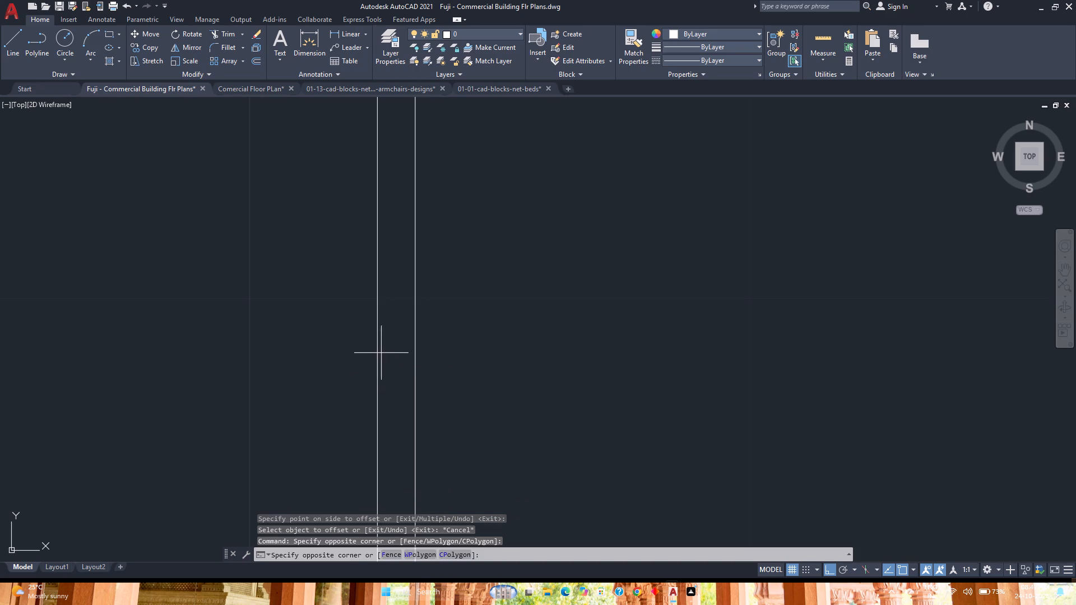
pyautogui.click(364, 353)
pyautogui.press('Delete')
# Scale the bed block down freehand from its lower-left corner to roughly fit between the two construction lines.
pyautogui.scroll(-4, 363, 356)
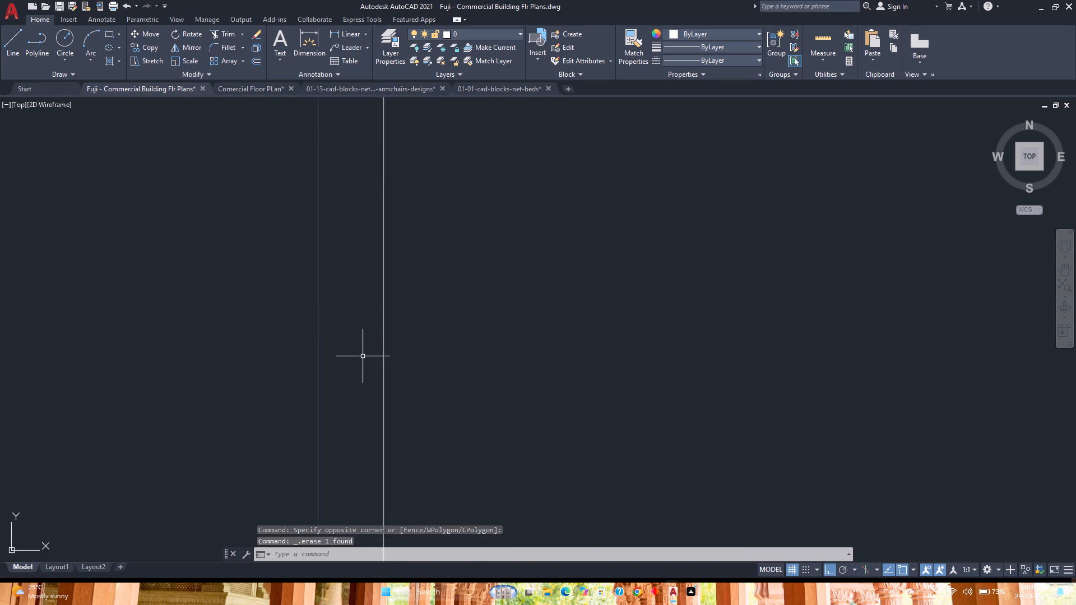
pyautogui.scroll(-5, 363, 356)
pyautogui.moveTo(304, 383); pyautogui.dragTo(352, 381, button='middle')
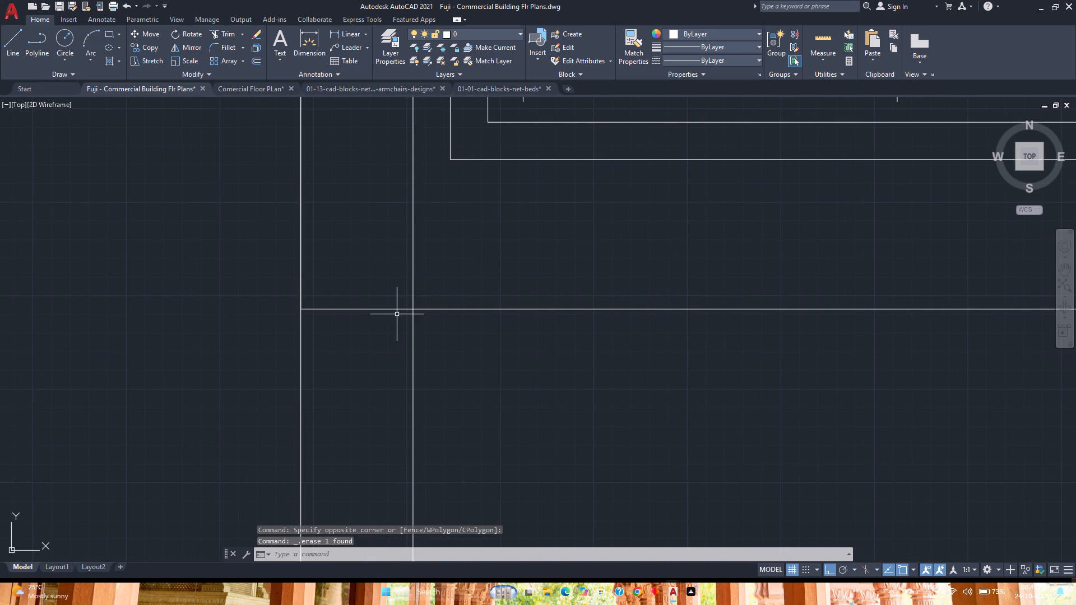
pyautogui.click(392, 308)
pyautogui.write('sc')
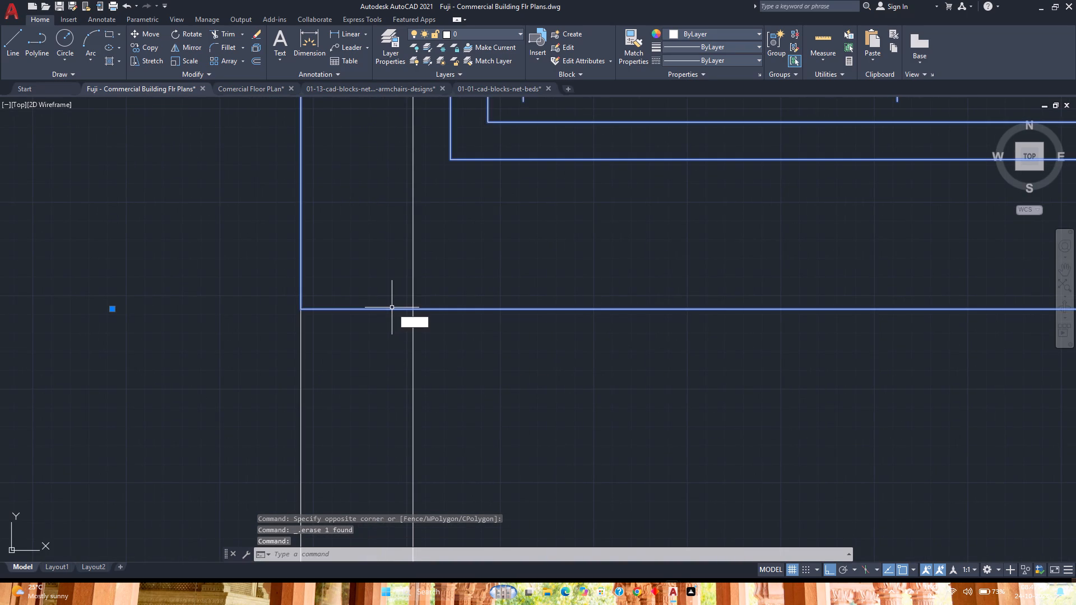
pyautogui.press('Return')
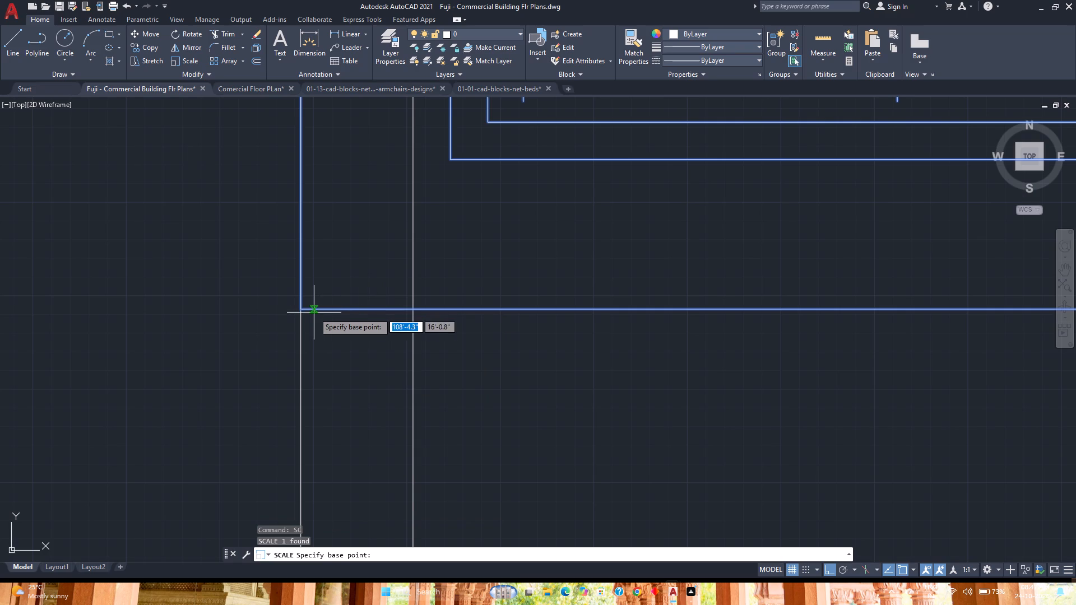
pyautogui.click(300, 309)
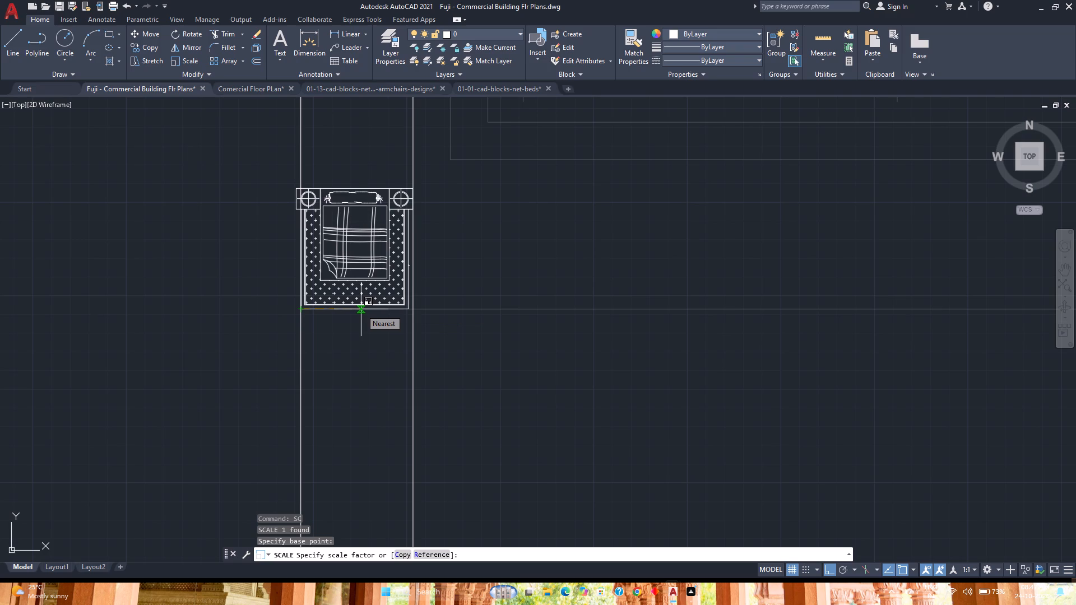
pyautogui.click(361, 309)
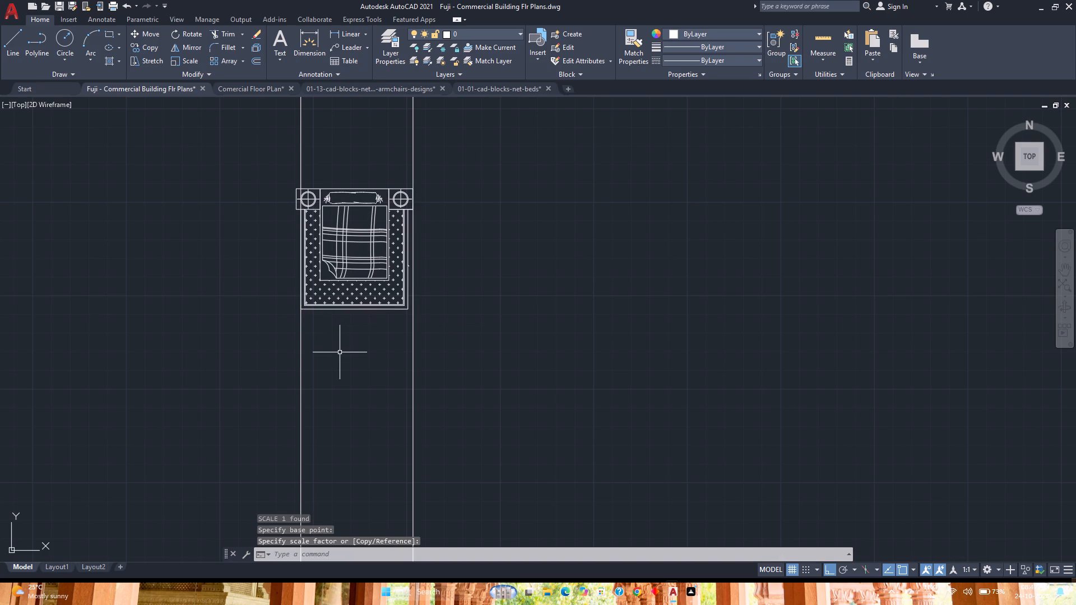
# Scale the bed block by reference from its lower-left corner so the rug's bottom edge spans the 5' between the construction lines.
pyautogui.write('sc')
pyautogui.press('Return')
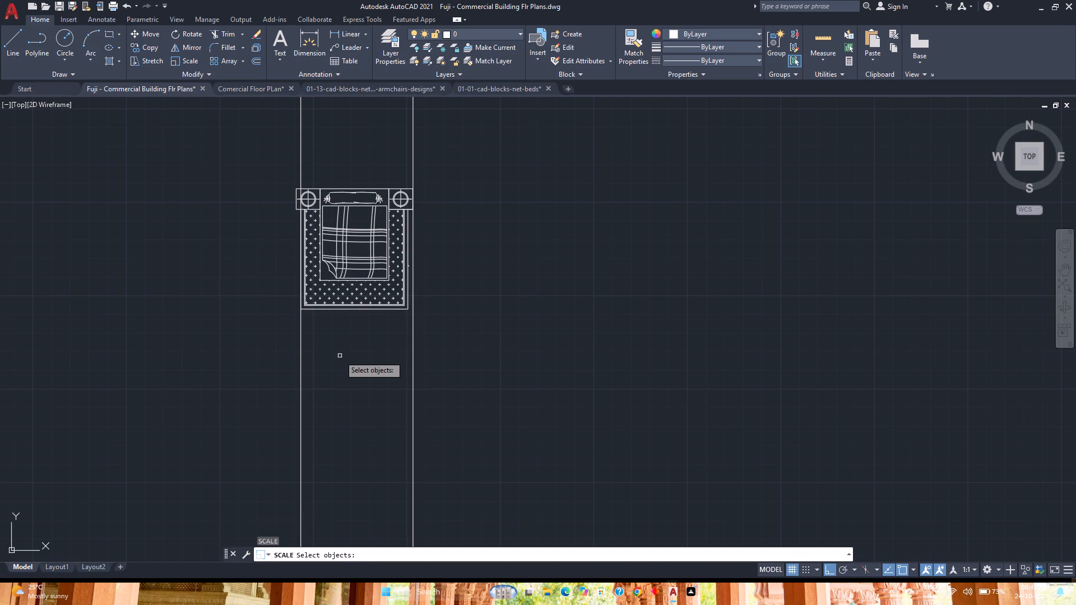
pyautogui.scroll(2, 313, 304)
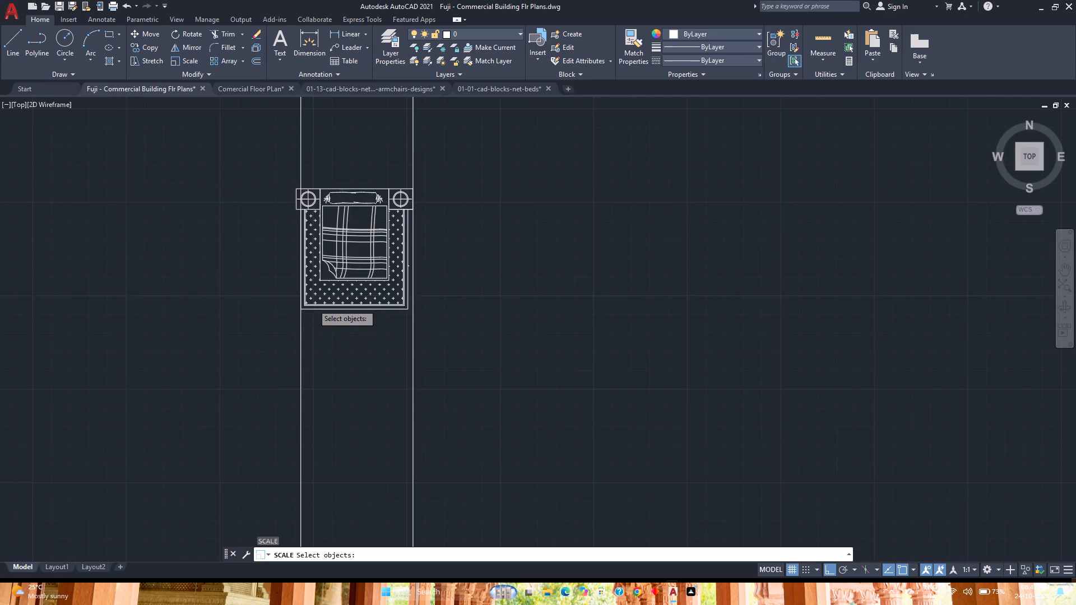
pyautogui.scroll(1, 313, 304)
pyautogui.click(324, 324)
pyautogui.press('space')
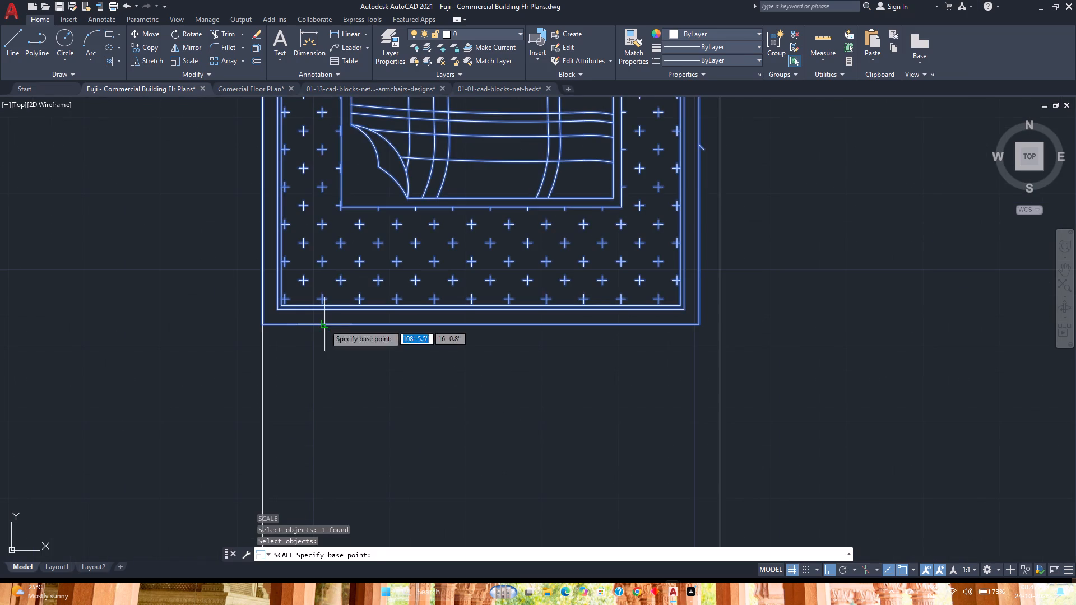
pyautogui.click(267, 325)
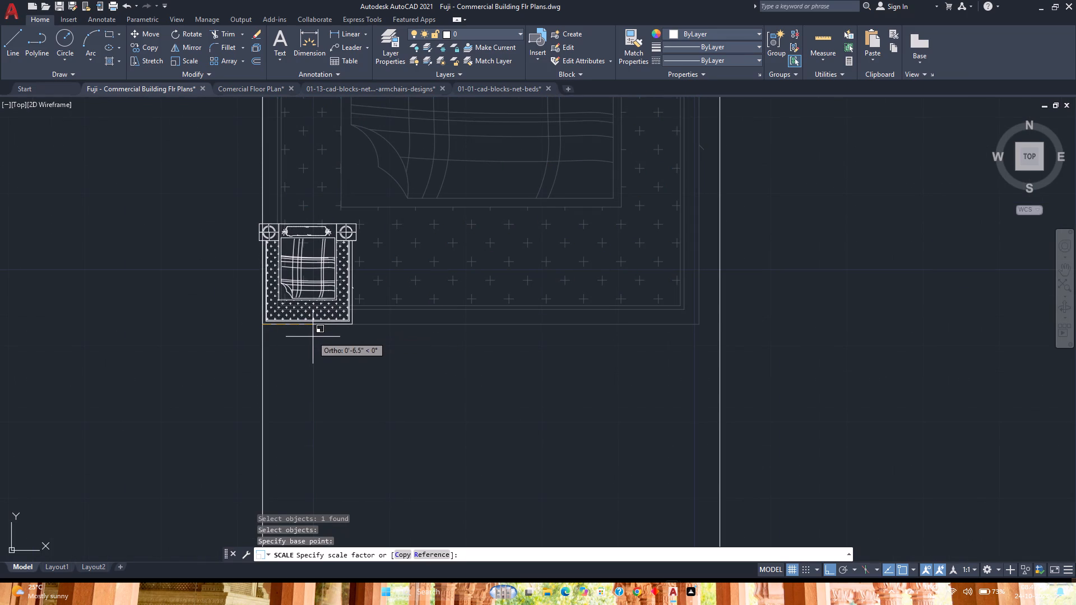
pyautogui.press('r')
pyautogui.press('Return')
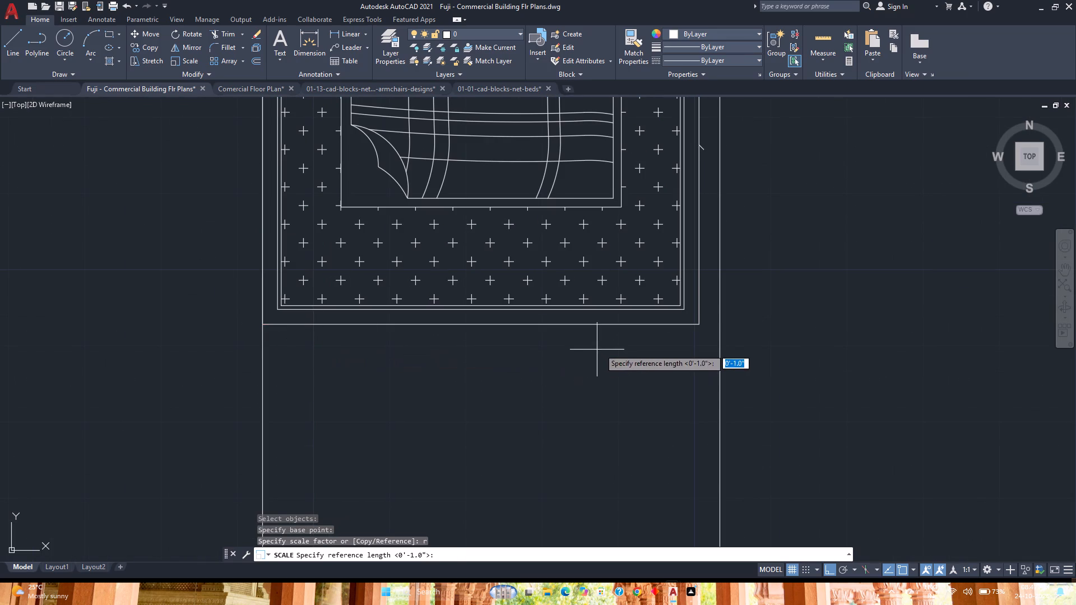
pyautogui.click(263, 327)
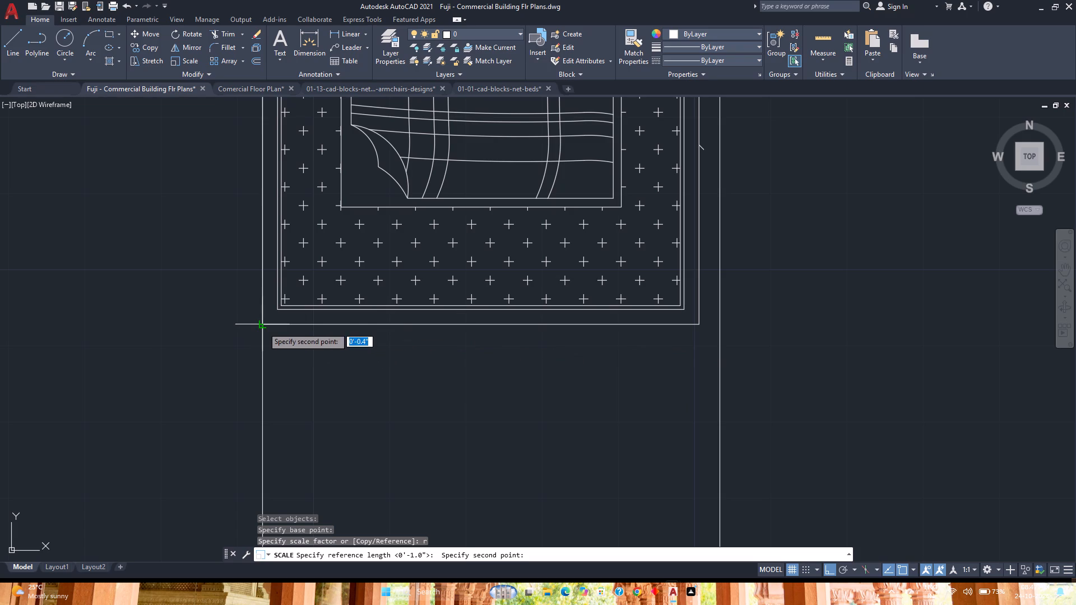
pyautogui.click(699, 326)
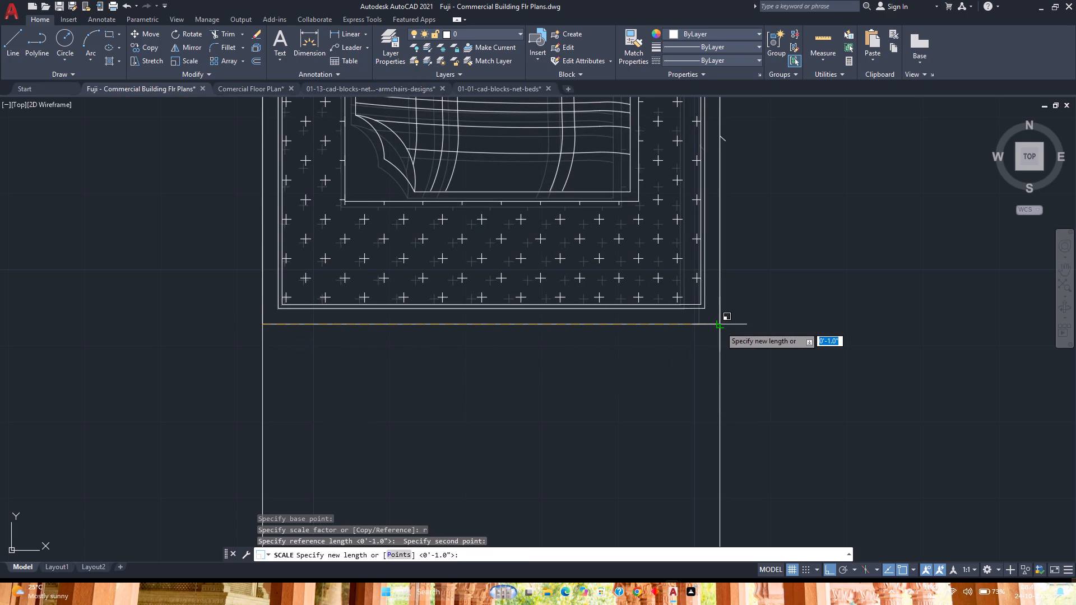
pyautogui.click(720, 327)
# Erase both vertical construction lines around the bed block.
pyautogui.scroll(-4, 624, 366)
pyautogui.click(685, 422)
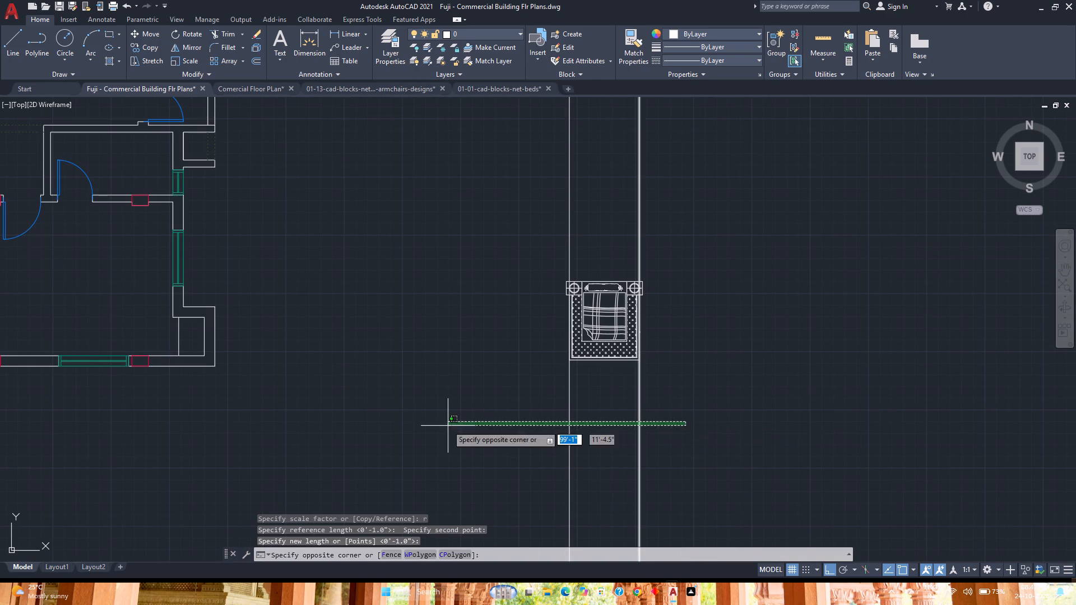
pyautogui.click(447, 425)
pyautogui.press('Delete')
# Copy the scaled bed by its headboard midpoint into the bedroom left of the lift shaft, below the shared wall, centred between wall corner and wardrobe.
pyautogui.scroll(-1, 502, 401)
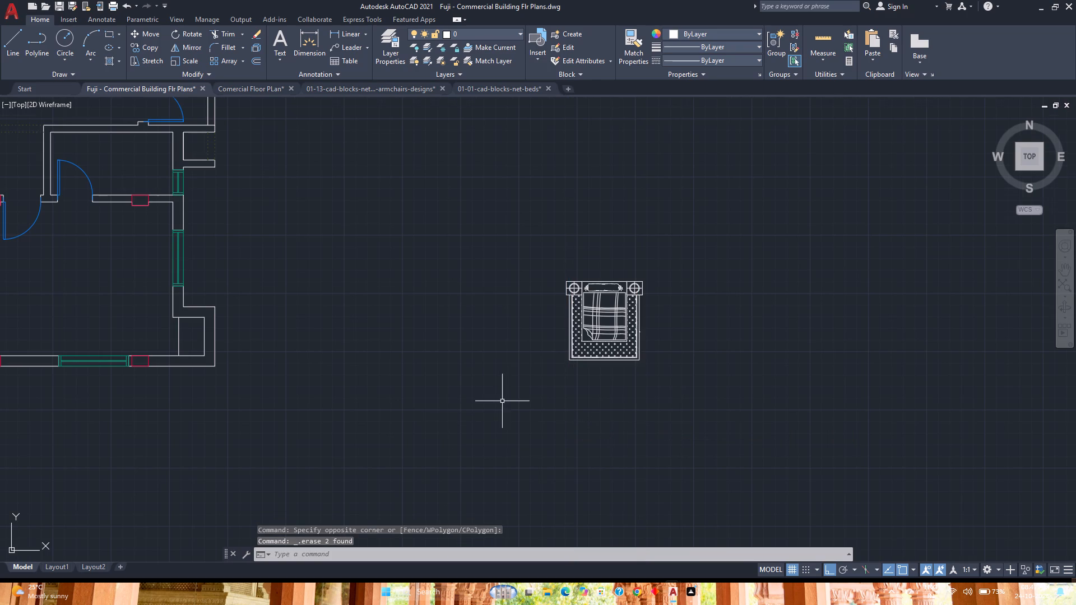
pyautogui.moveTo(504, 401); pyautogui.dragTo(645, 459, button='middle')
pyautogui.middleClick(646, 459)
pyautogui.click(790, 454)
pyautogui.click(642, 383)
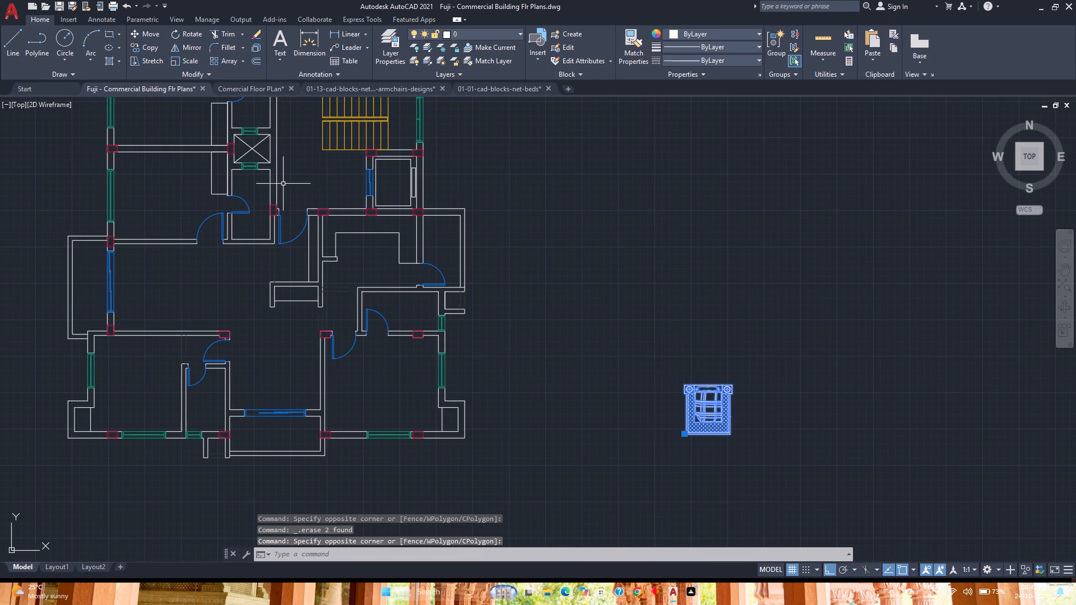
pyautogui.click(153, 41)
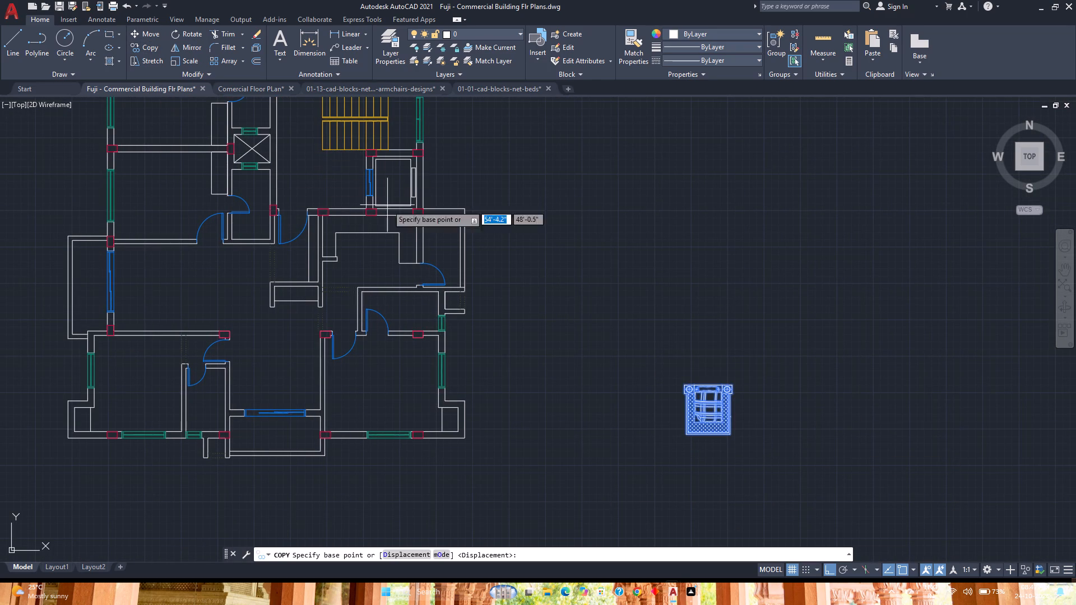
pyautogui.scroll(3, 706, 373)
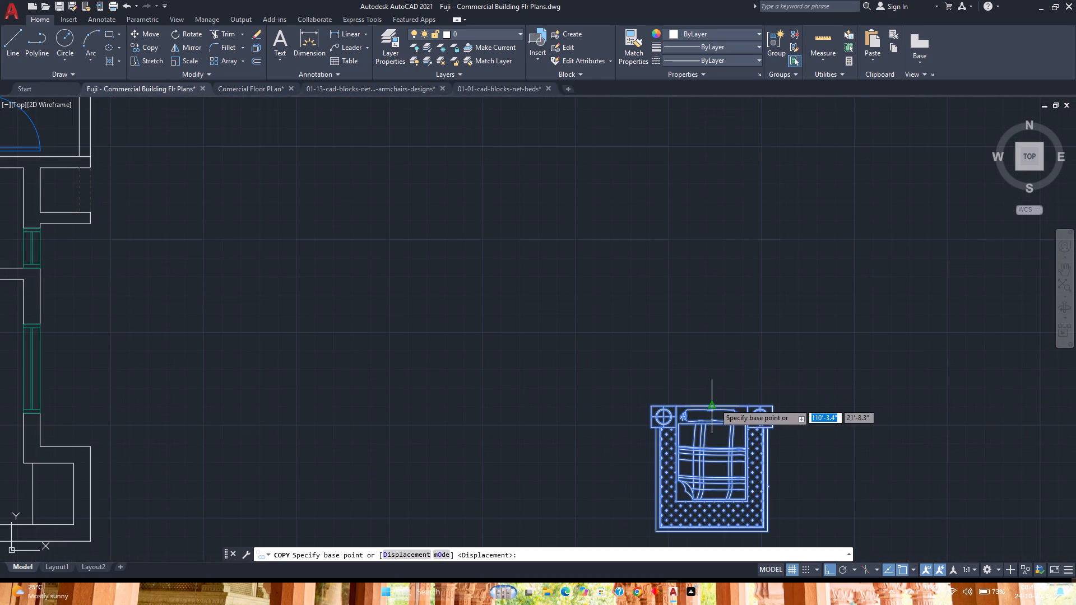
pyautogui.click(713, 404)
pyautogui.scroll(-6, 713, 404)
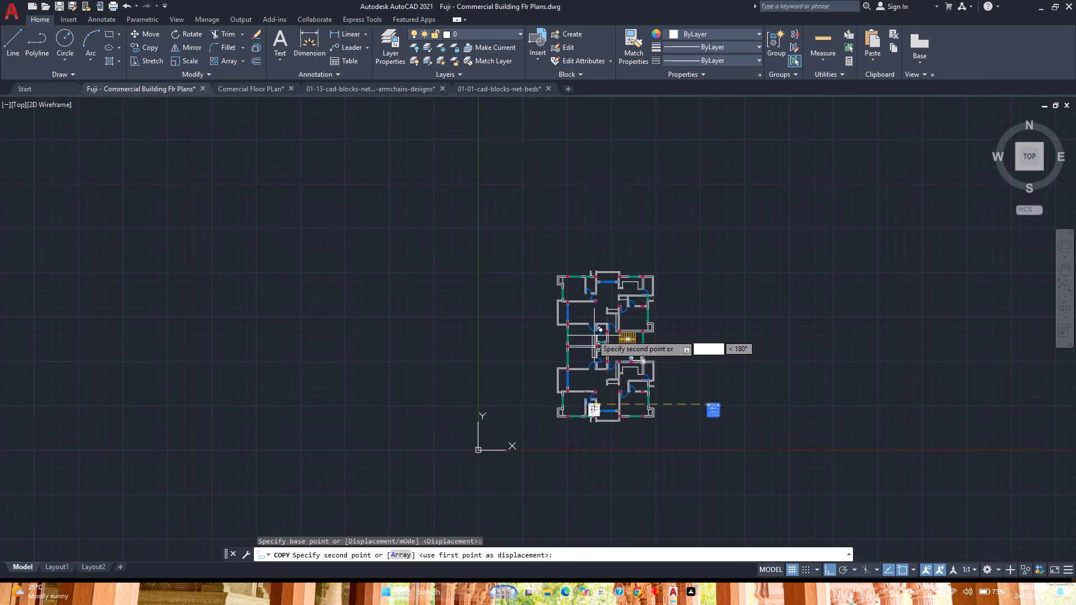
pyautogui.scroll(4, 591, 351)
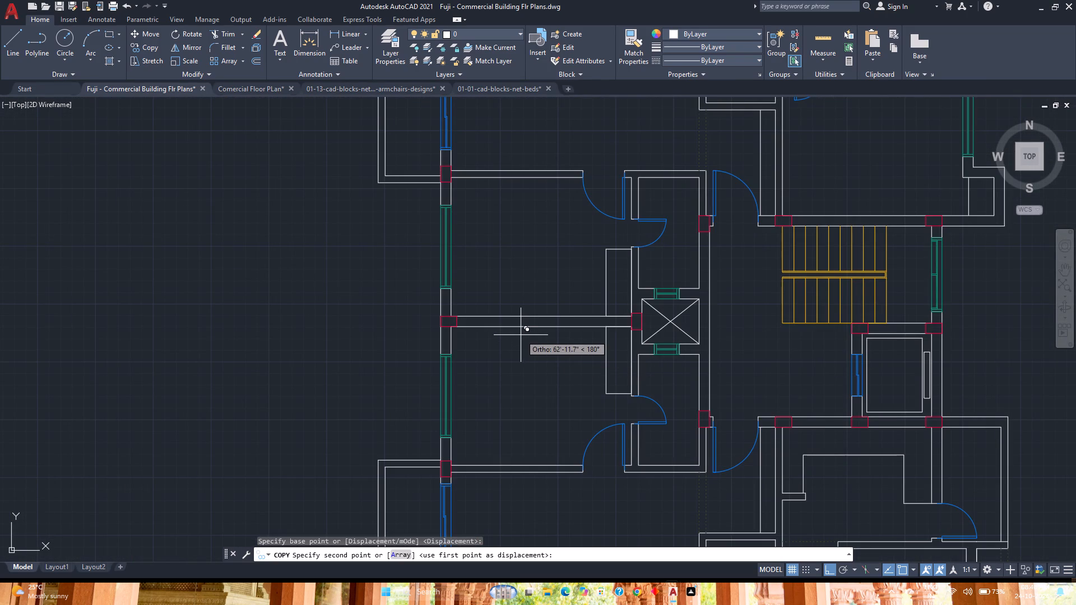
pyautogui.press('F8')
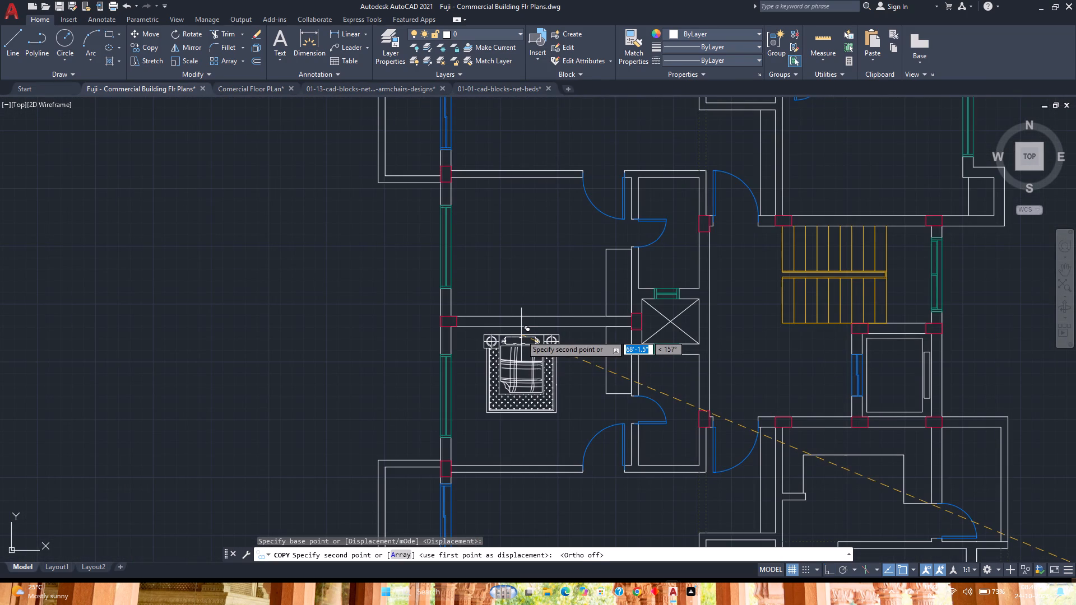
pyautogui.scroll(2, 521, 335)
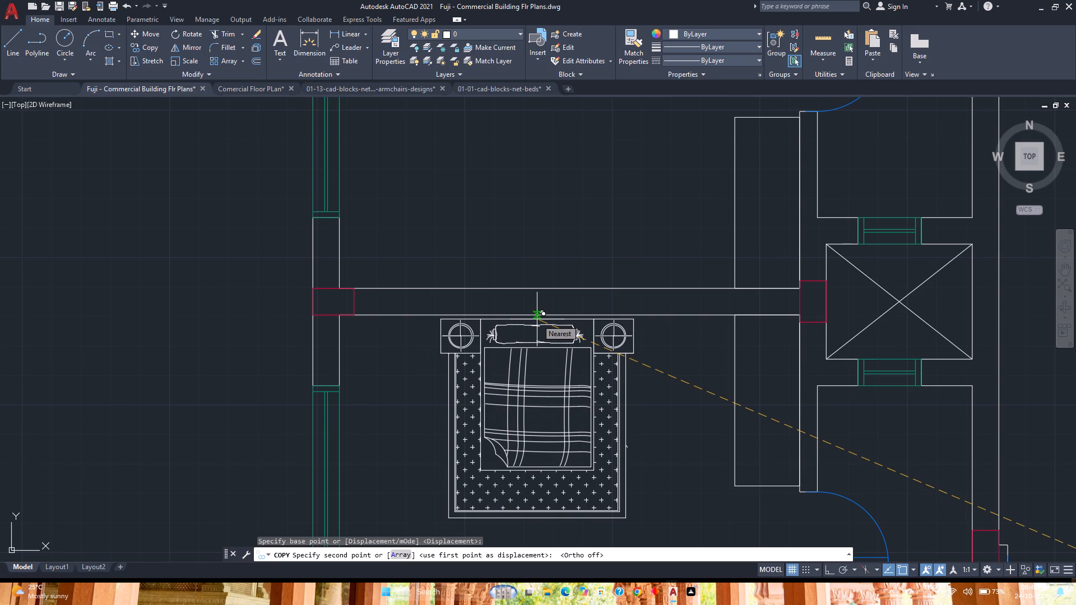
pyautogui.press('m')
pyautogui.write('2p')
pyautogui.press('Return')
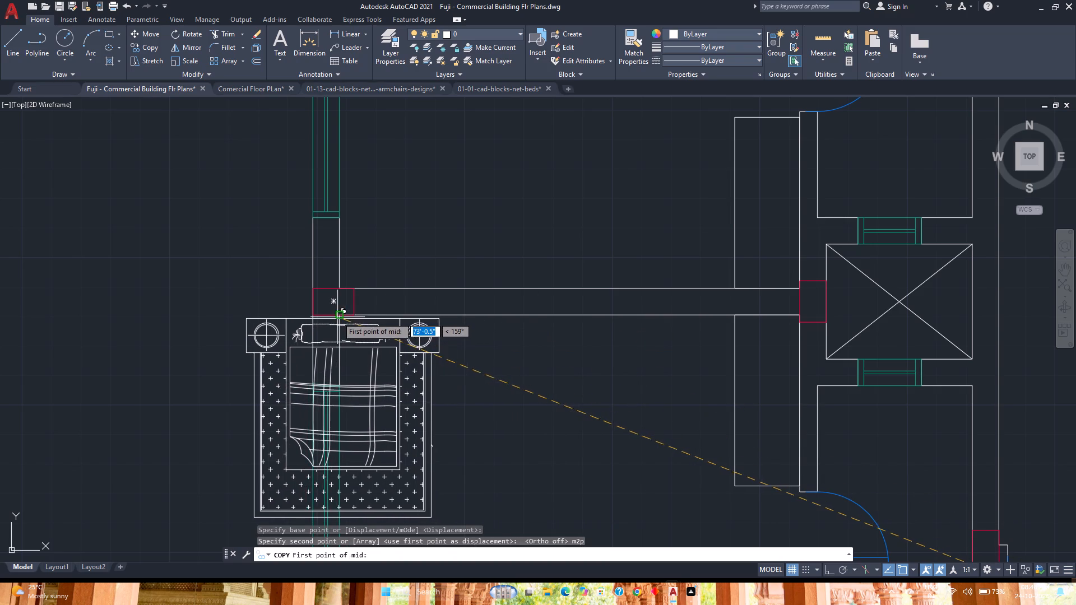
pyautogui.click(337, 317)
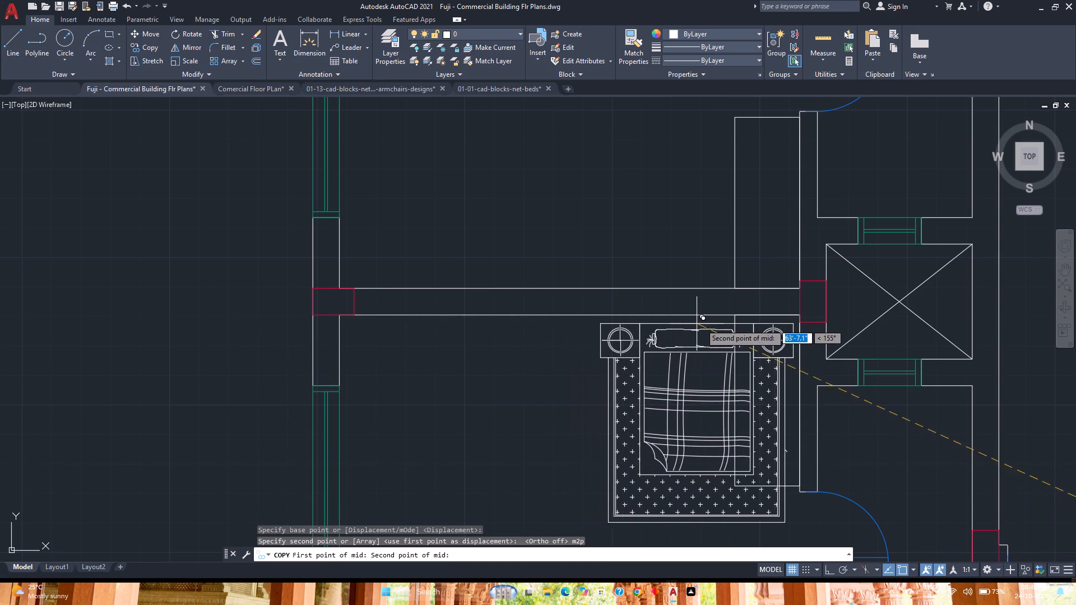
pyautogui.click(735, 320)
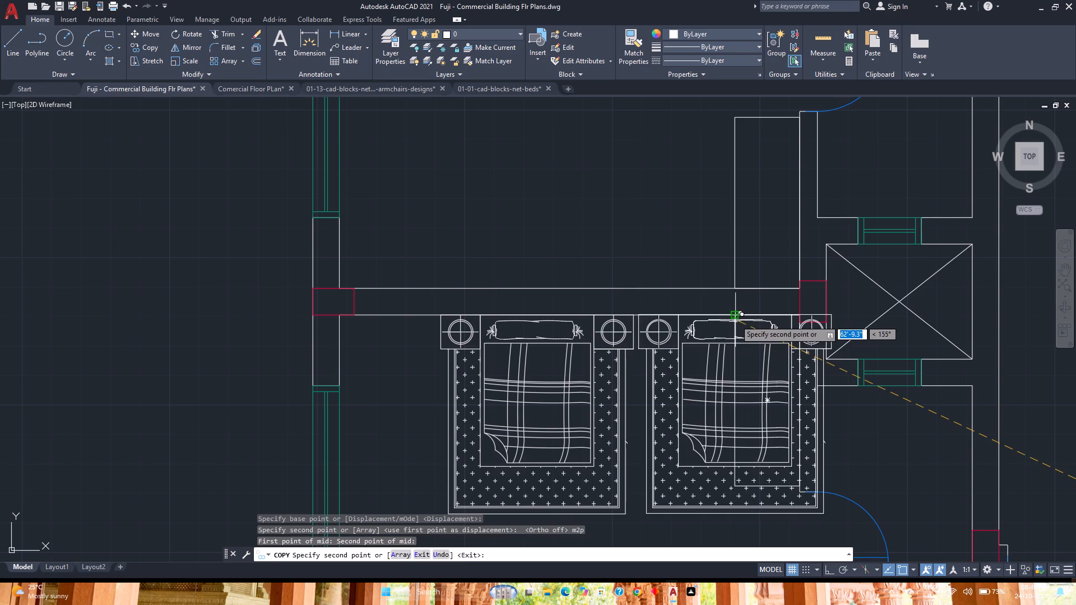
pyautogui.scroll(-2, 451, 357)
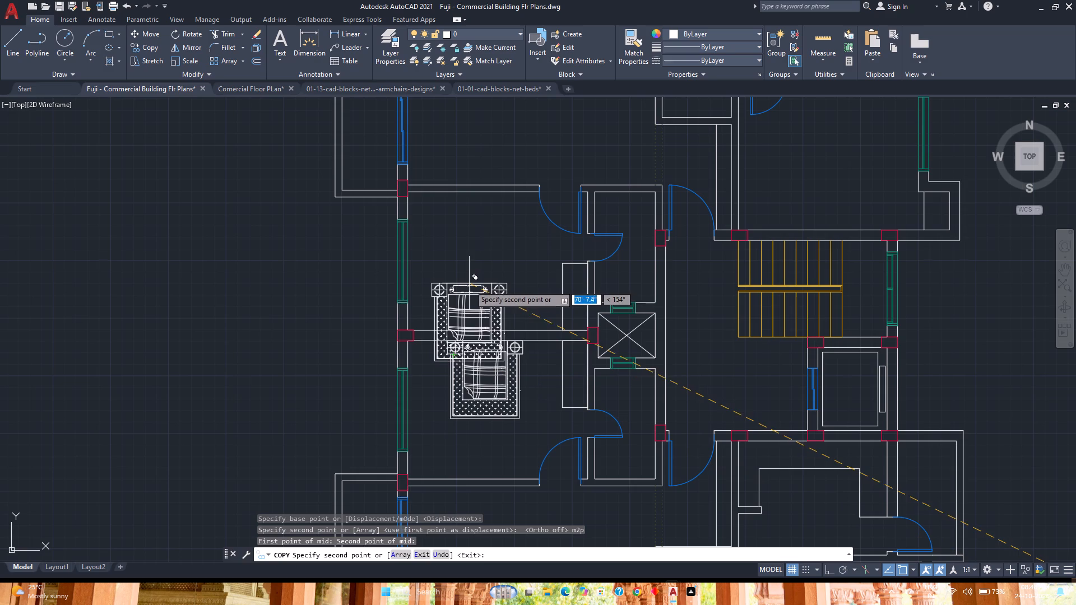
pyautogui.press('Escape')
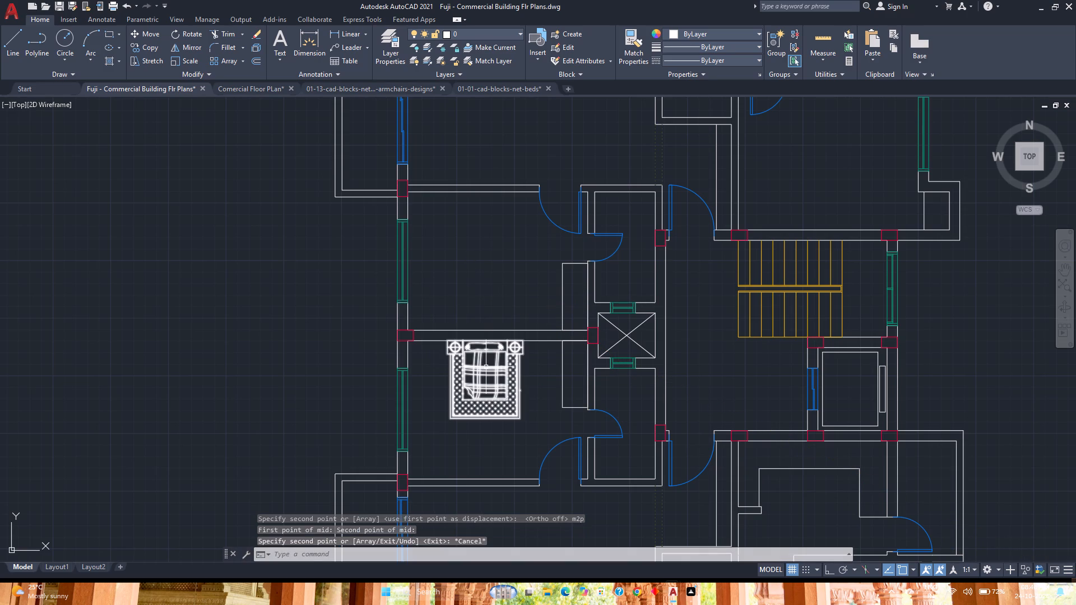
# Mirror the placed bed across the centreline of the shared wall into the adjoining bedroom, keeping the original.
pyautogui.click(486, 367)
pyautogui.click(178, 49)
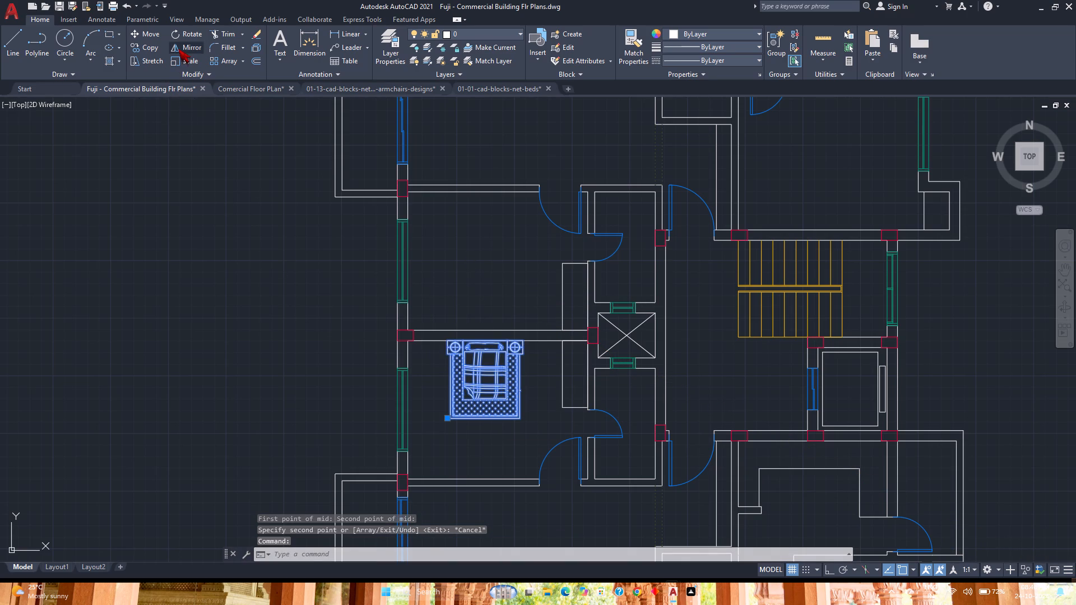
pyautogui.scroll(2, 498, 338)
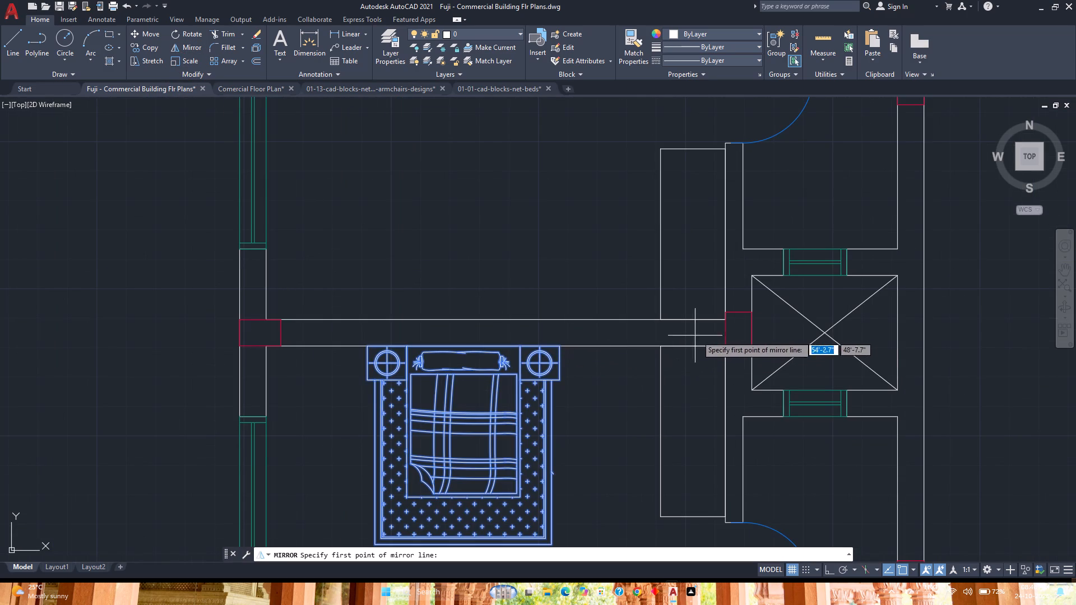
pyautogui.click(725, 334)
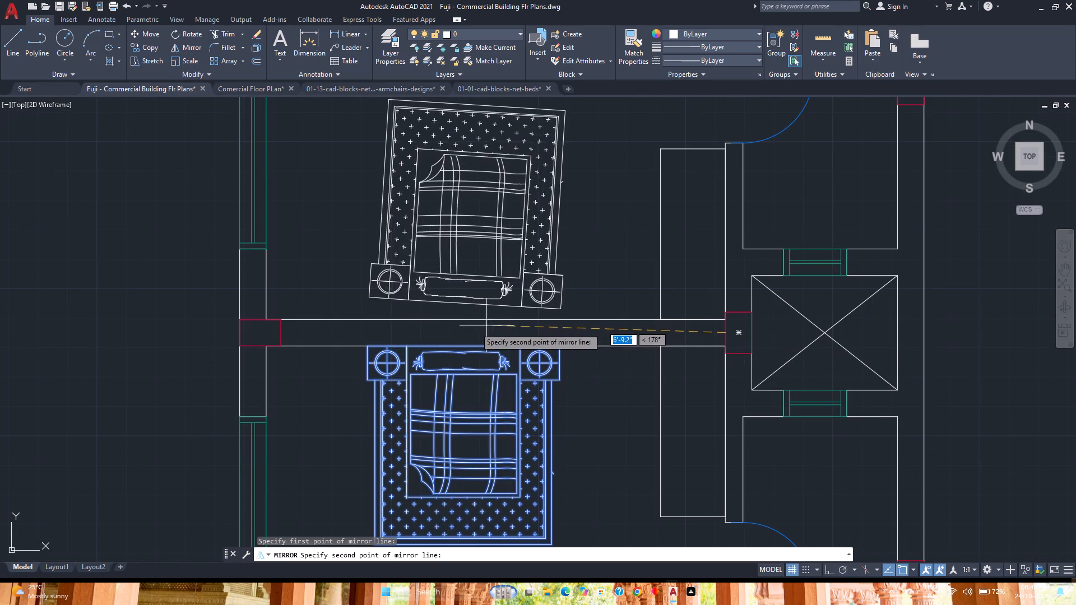
pyautogui.press('F8')
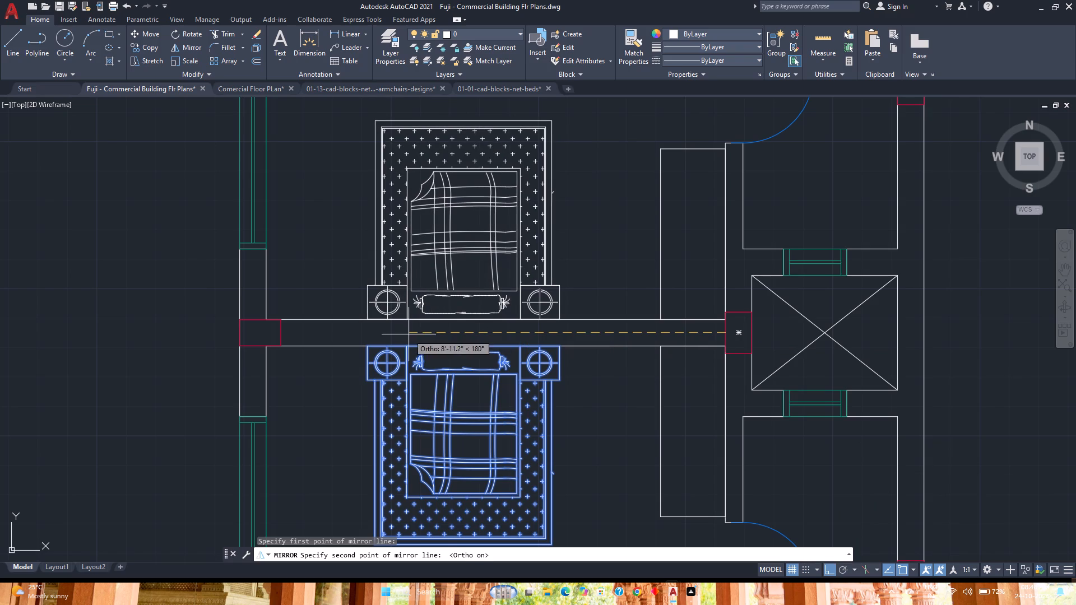
pyautogui.click(383, 332)
pyautogui.moveTo(409, 370); pyautogui.dragTo(383, 332)
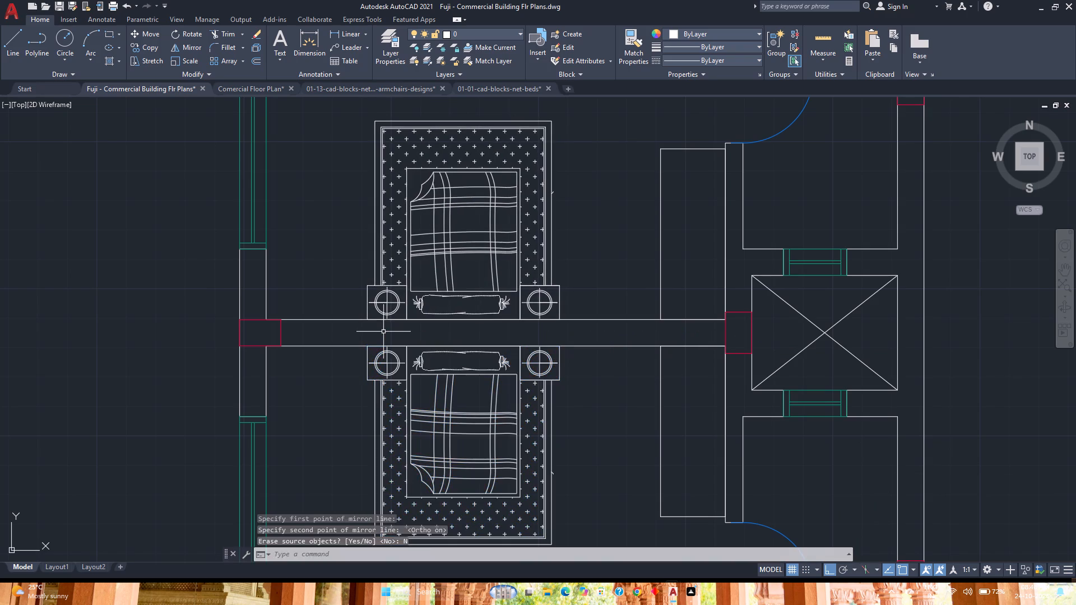
# Copy the mirrored bed to the lower-right bedroom's window wall, centred between the inner wall corner and the wardrobe.
pyautogui.scroll(-3, 389, 322)
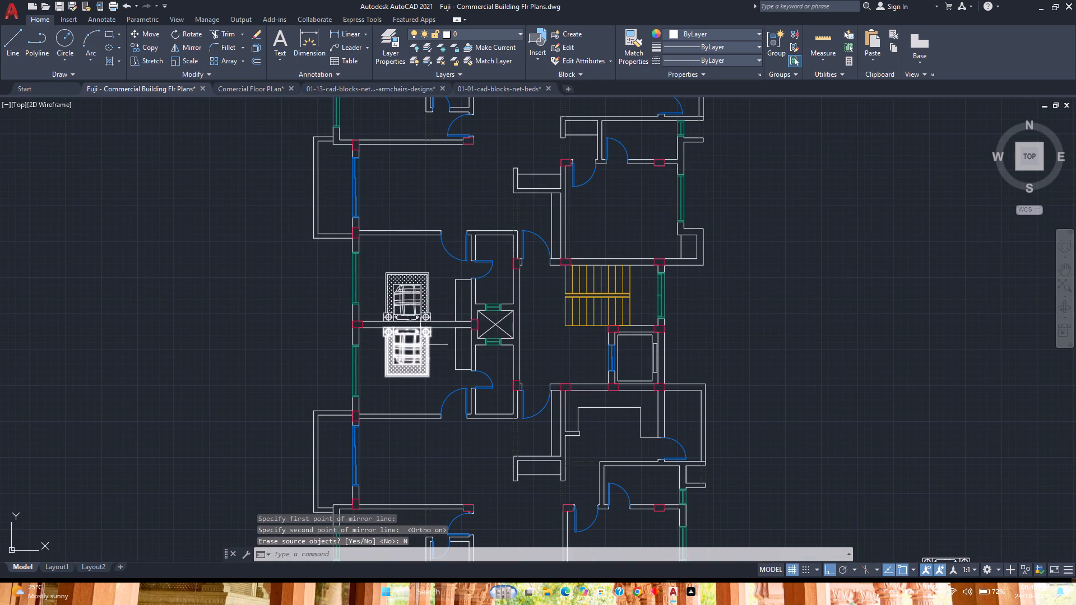
pyautogui.click(407, 314)
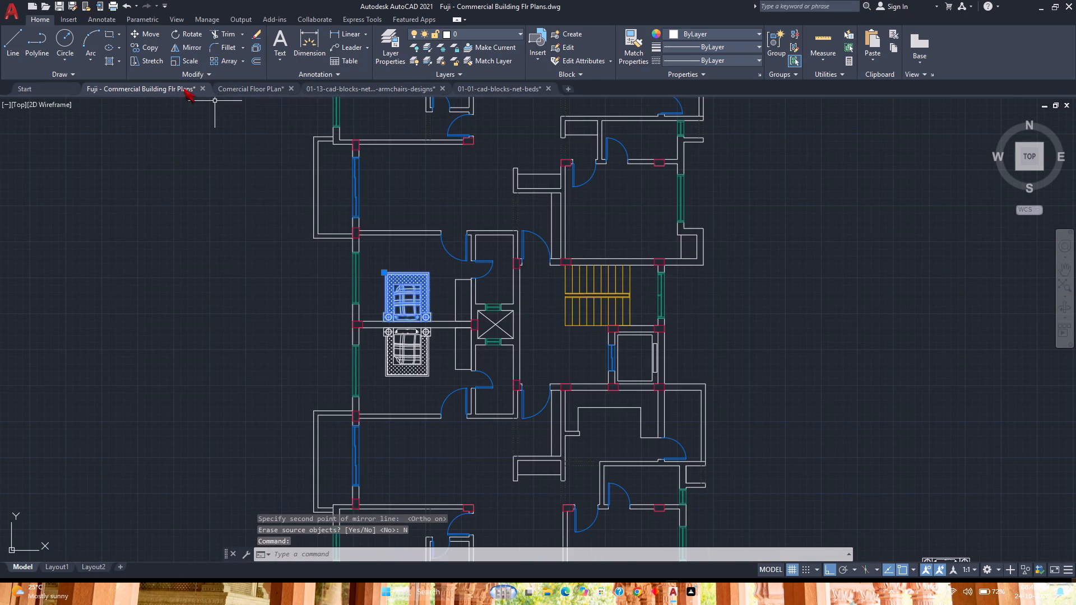
pyautogui.click(148, 45)
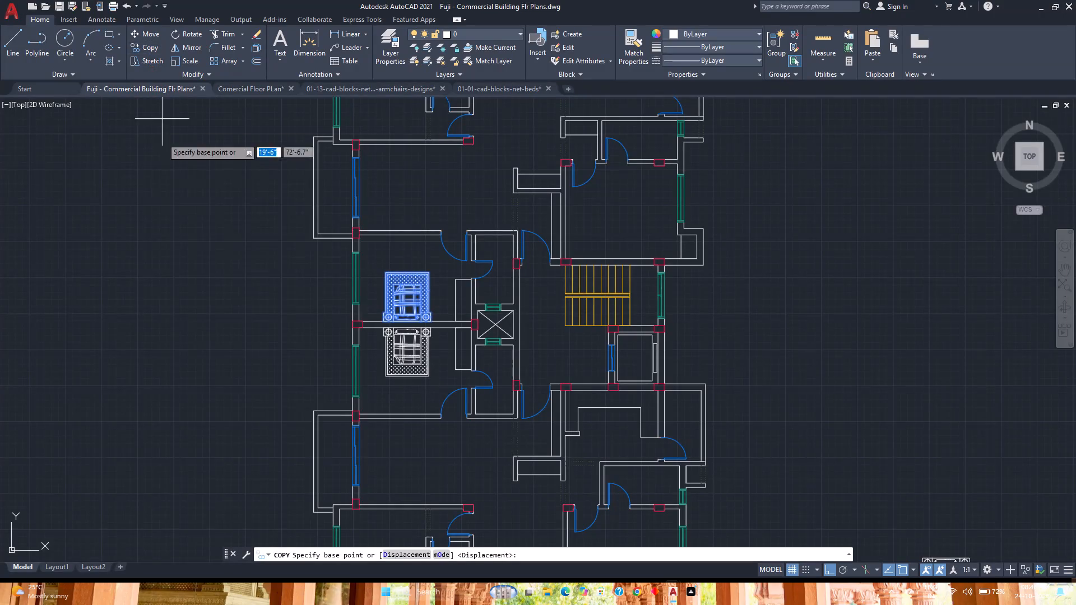
pyautogui.scroll(7, 416, 347)
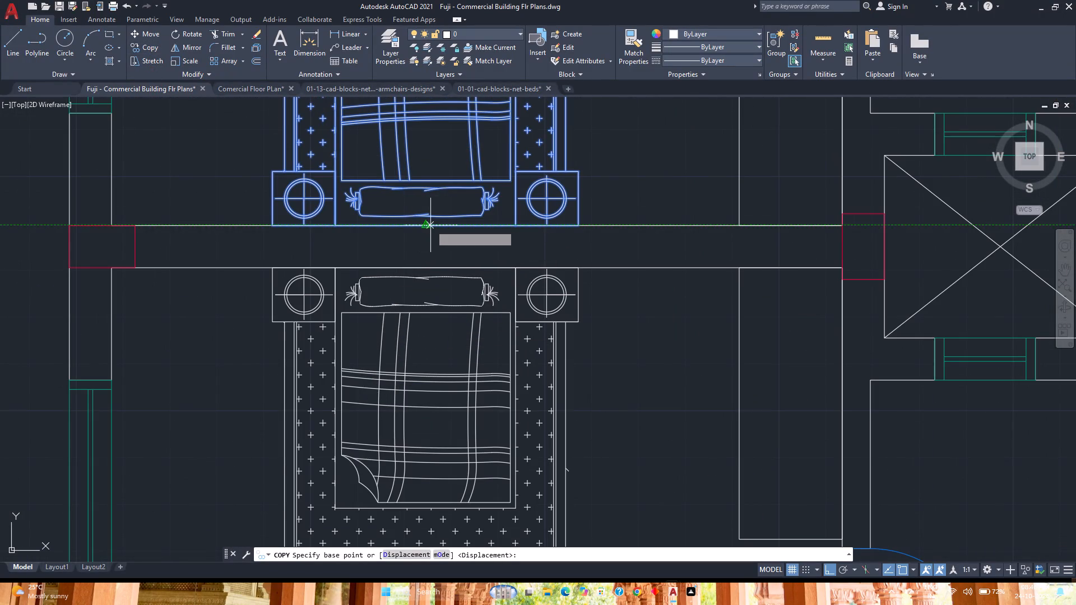
pyautogui.click(427, 225)
pyautogui.scroll(-5, 427, 225)
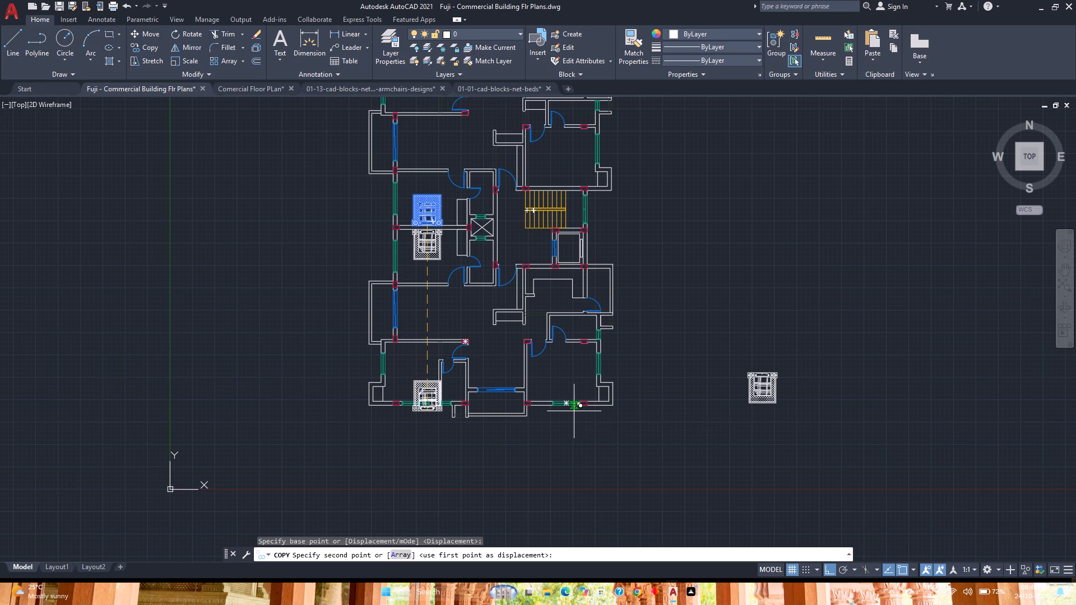
pyautogui.scroll(3, 574, 411)
pyautogui.press('m')
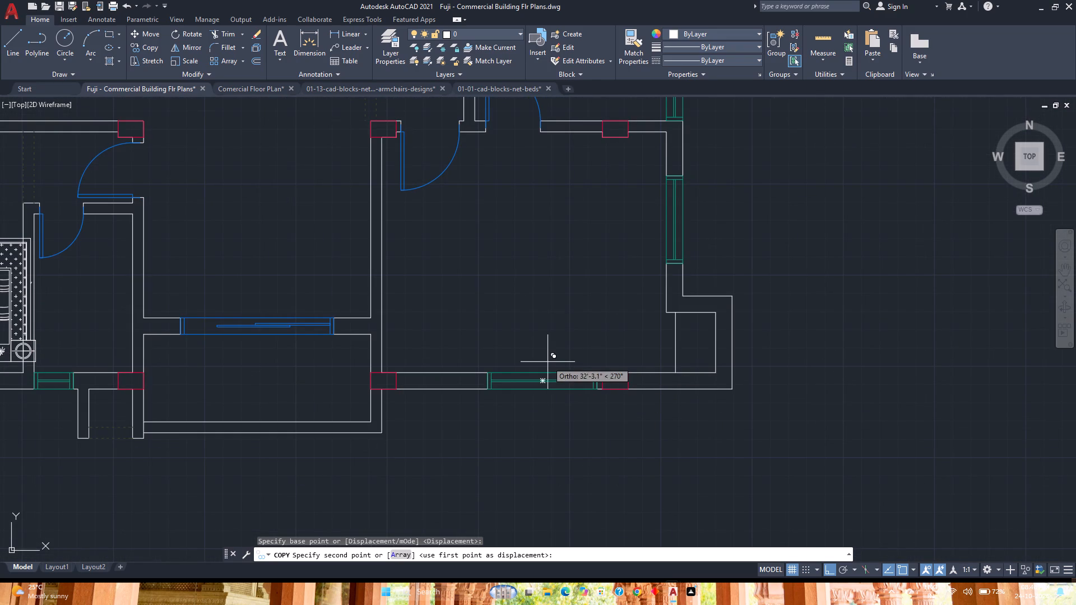
pyautogui.press('2')
pyautogui.press('p')
pyautogui.press('Return')
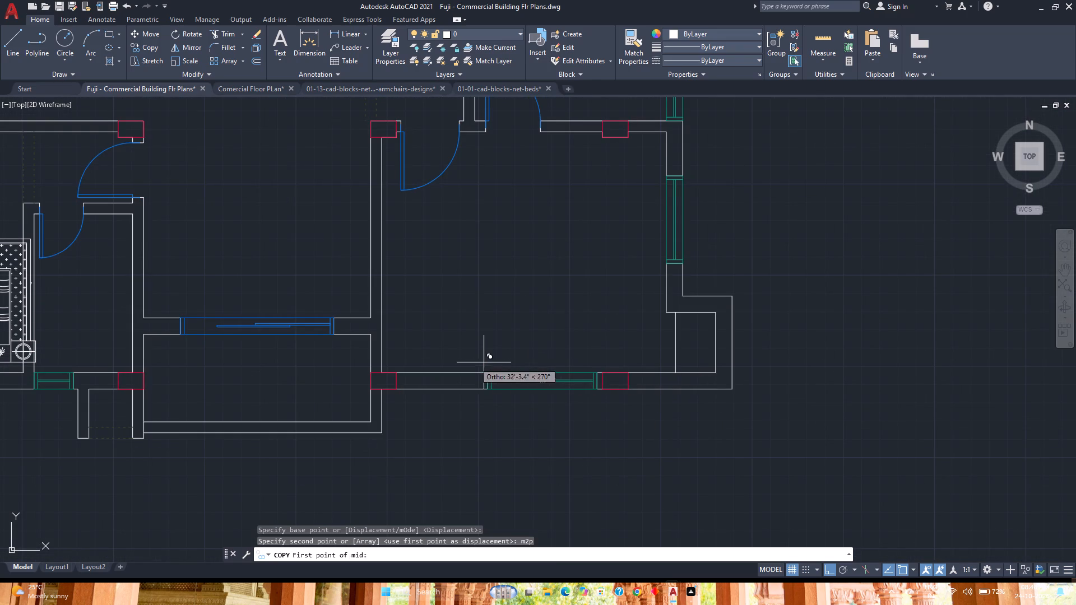
pyautogui.click(380, 372)
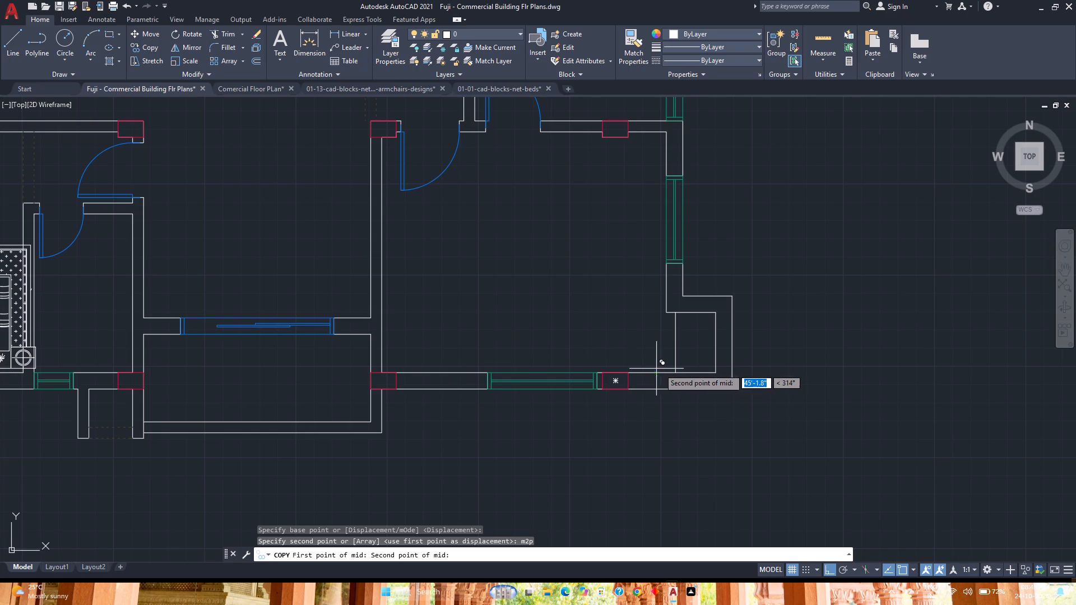
pyautogui.click(675, 370)
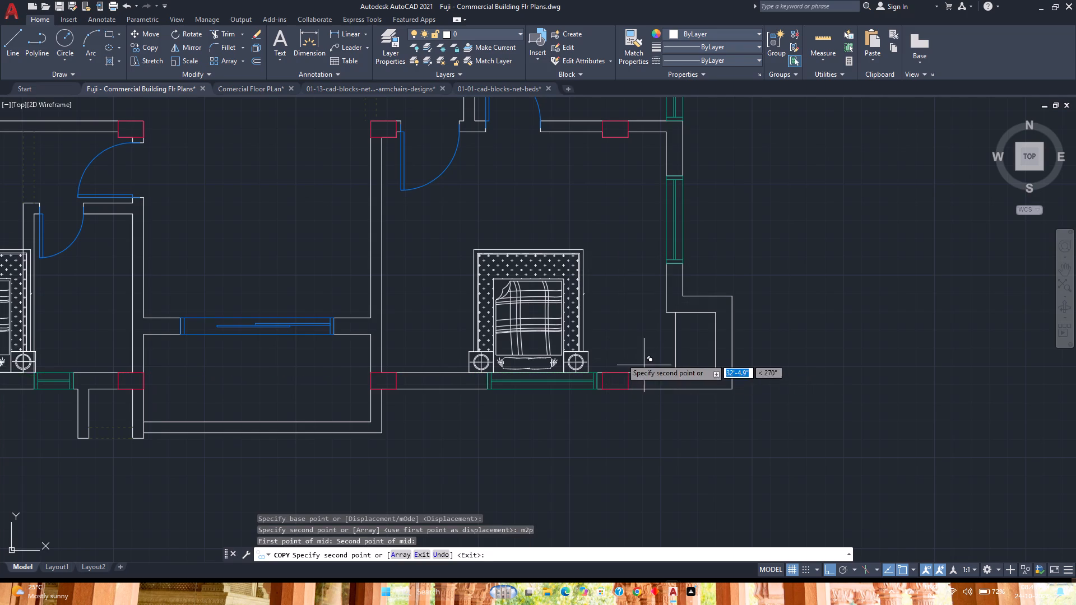
# Place another copy of the bed in the bedroom above the staircase, centred on its bottom wall between the corner and the wardrobe.
pyautogui.scroll(-3, 609, 363)
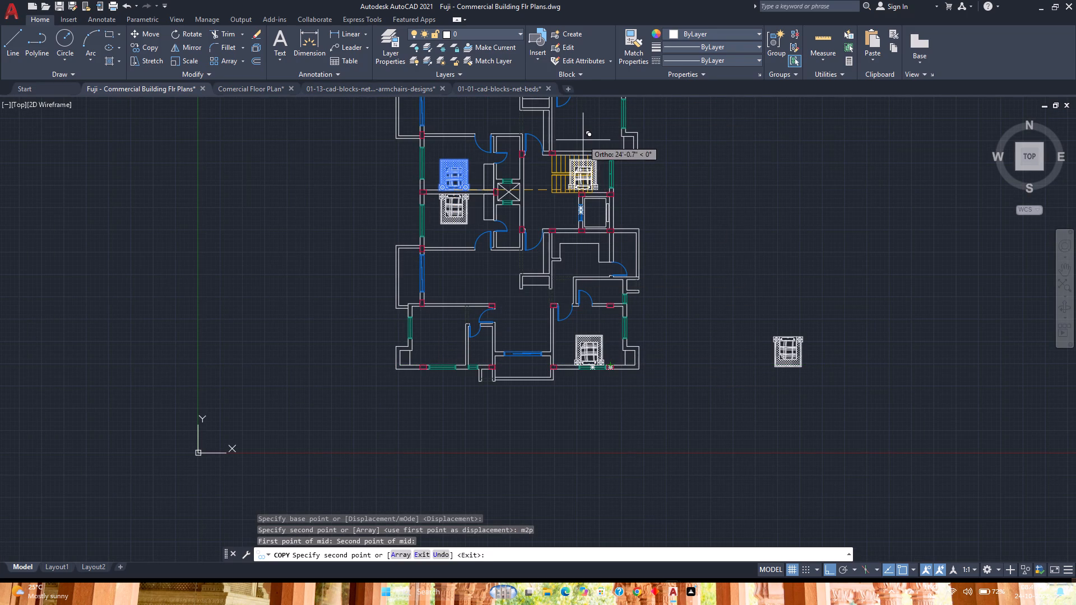
pyautogui.scroll(1, 601, 146)
pyautogui.moveTo(601, 146); pyautogui.dragTo(590, 225, button='middle')
pyautogui.middleClick(590, 225)
pyautogui.scroll(4, 590, 225)
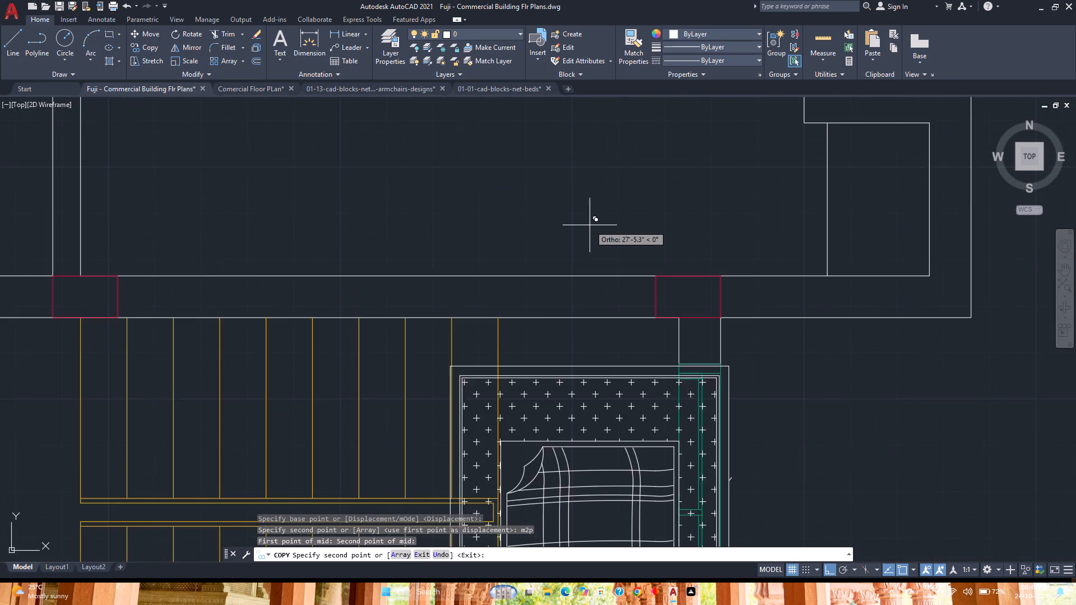
pyautogui.scroll(-1, 581, 224)
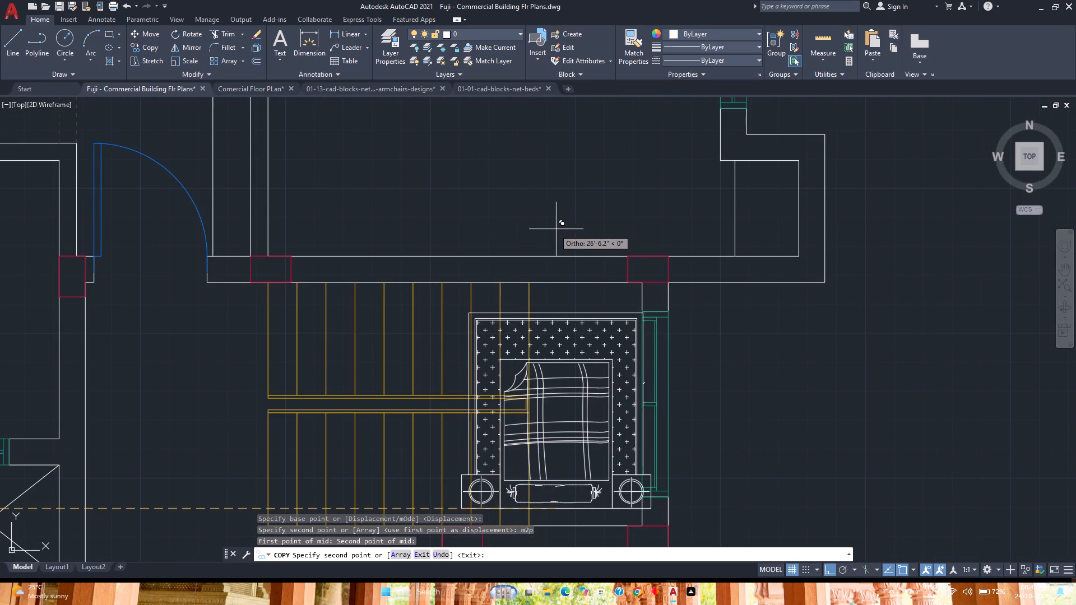
pyautogui.write('m2p')
pyautogui.press('Return')
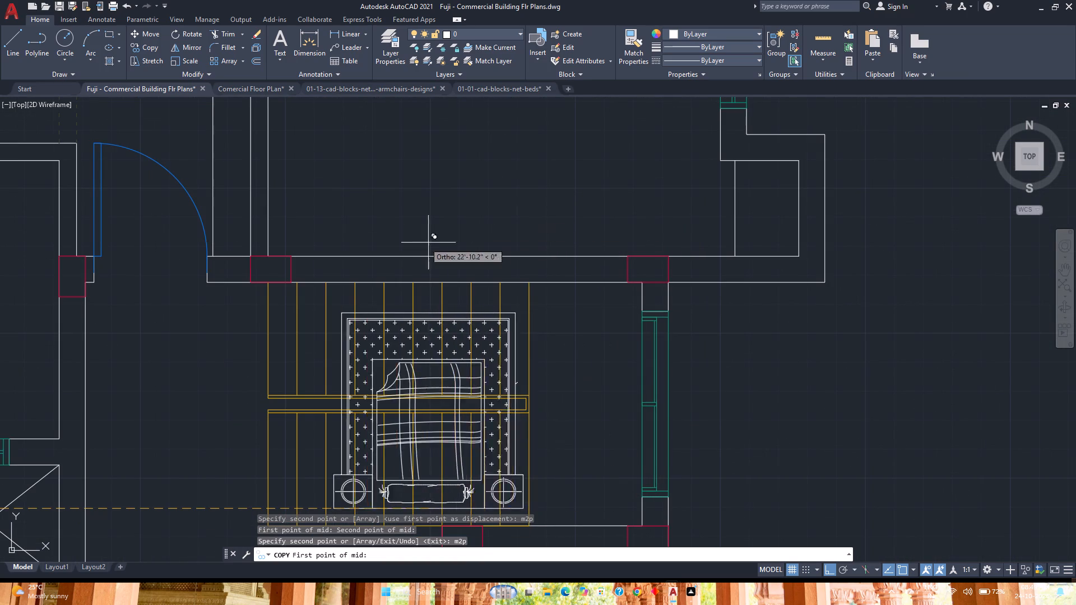
pyautogui.click(266, 254)
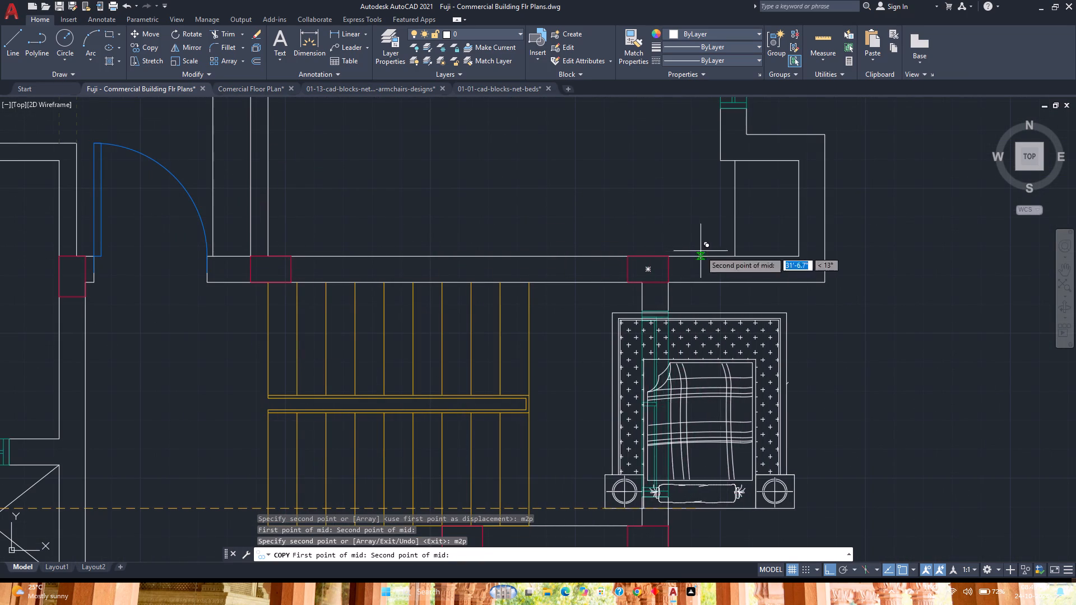
pyautogui.click(736, 254)
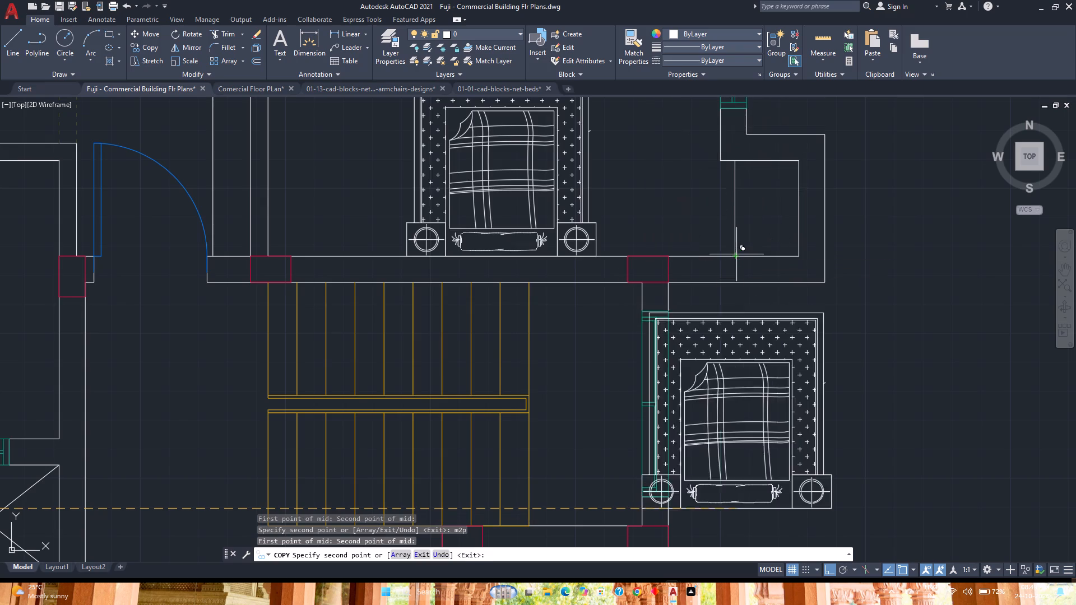
pyautogui.scroll(-4, 551, 259)
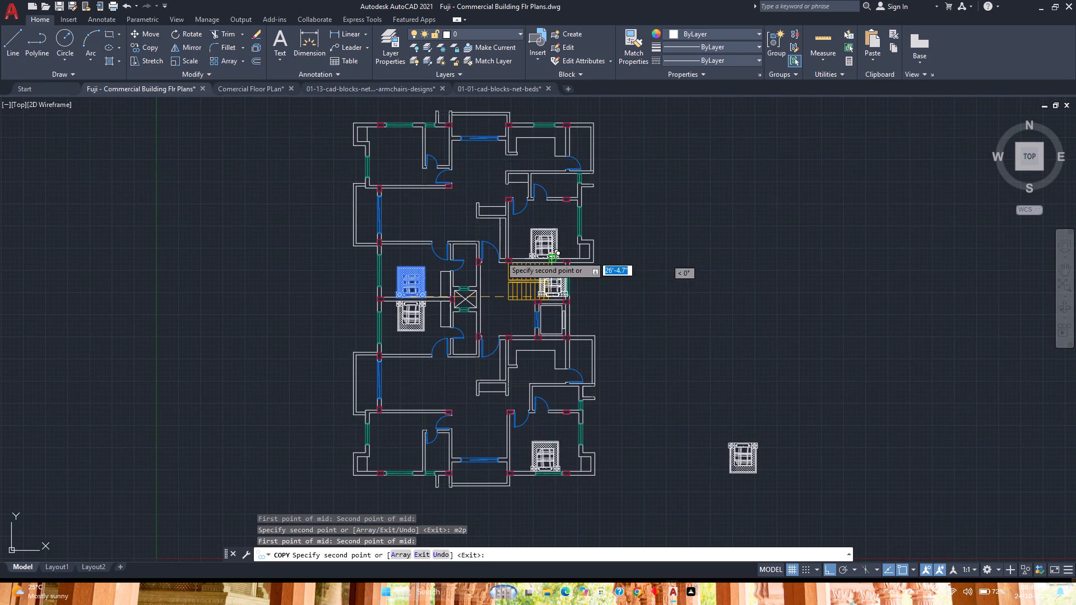
pyautogui.press('Escape')
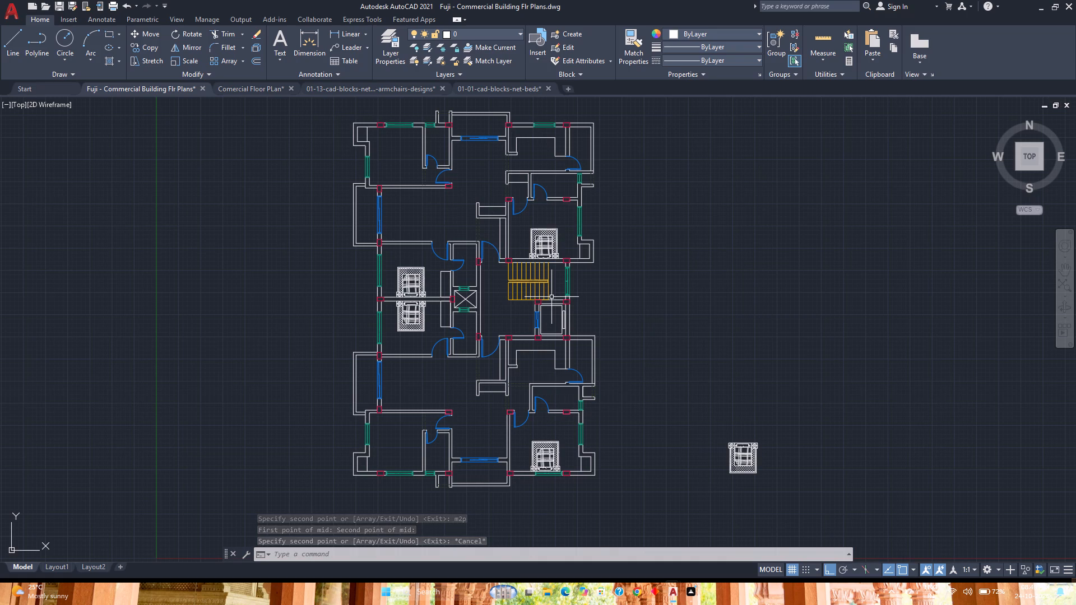
# Rotate the spare bed outside the plan by 270° about its headboard midpoint so the headboard faces east.
pyautogui.click(786, 464)
pyautogui.click(692, 428)
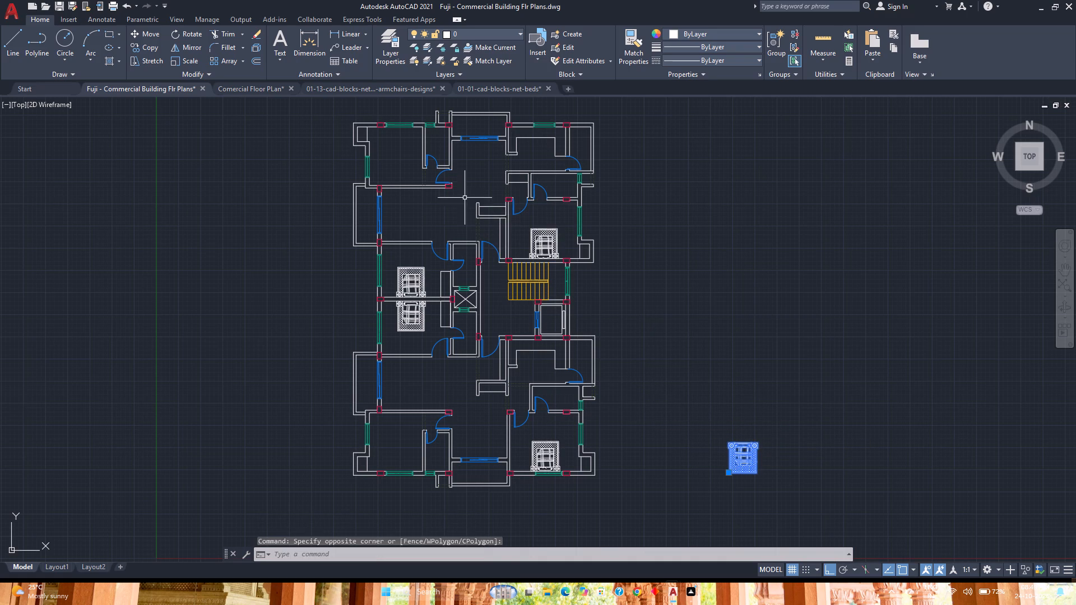
pyautogui.click(187, 32)
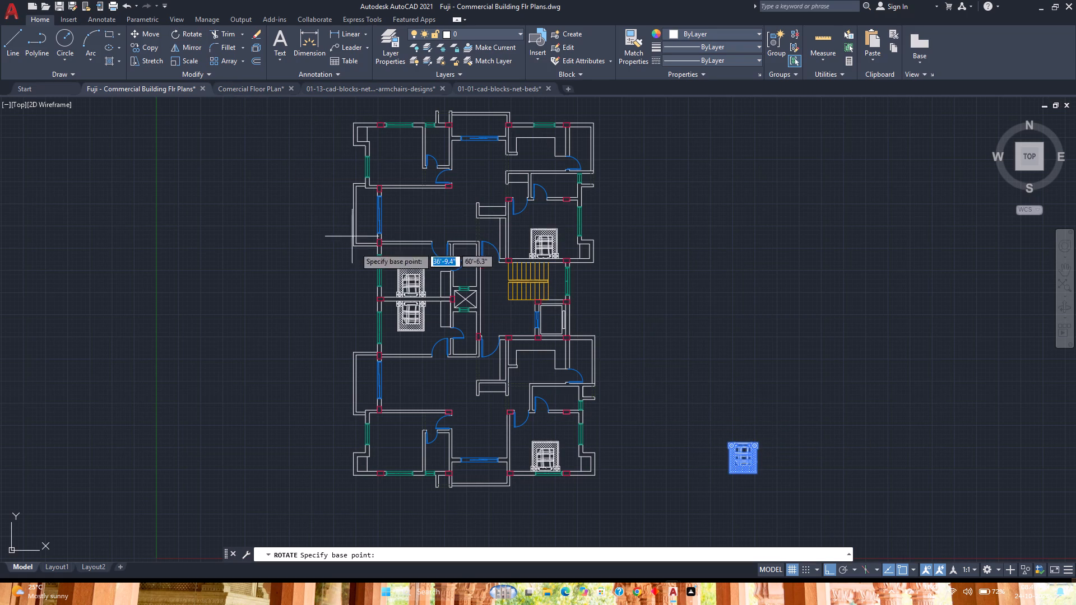
pyautogui.scroll(2, 748, 467)
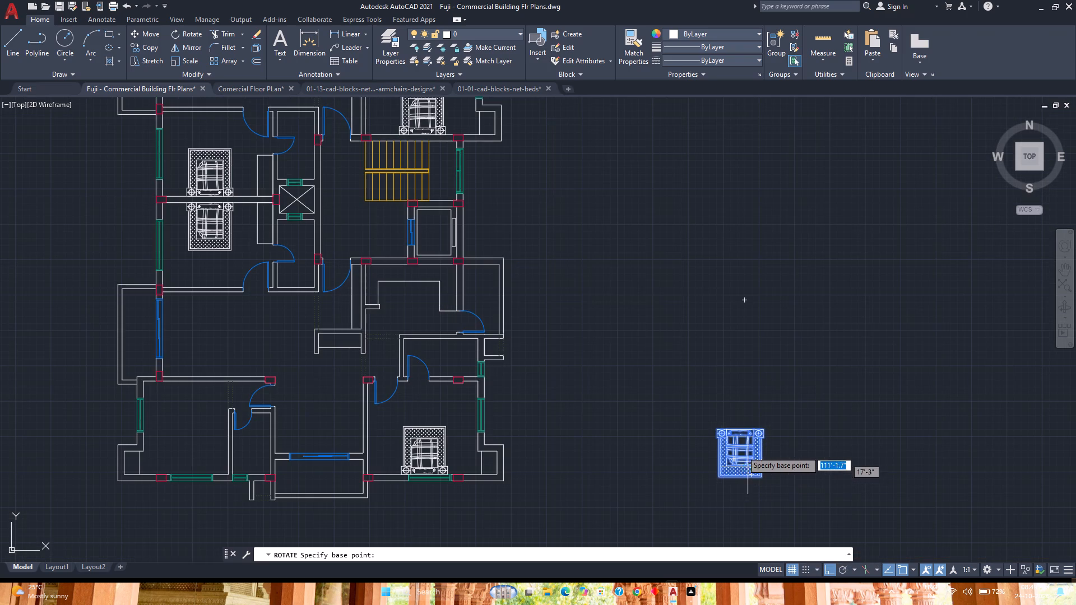
pyautogui.scroll(4, 740, 432)
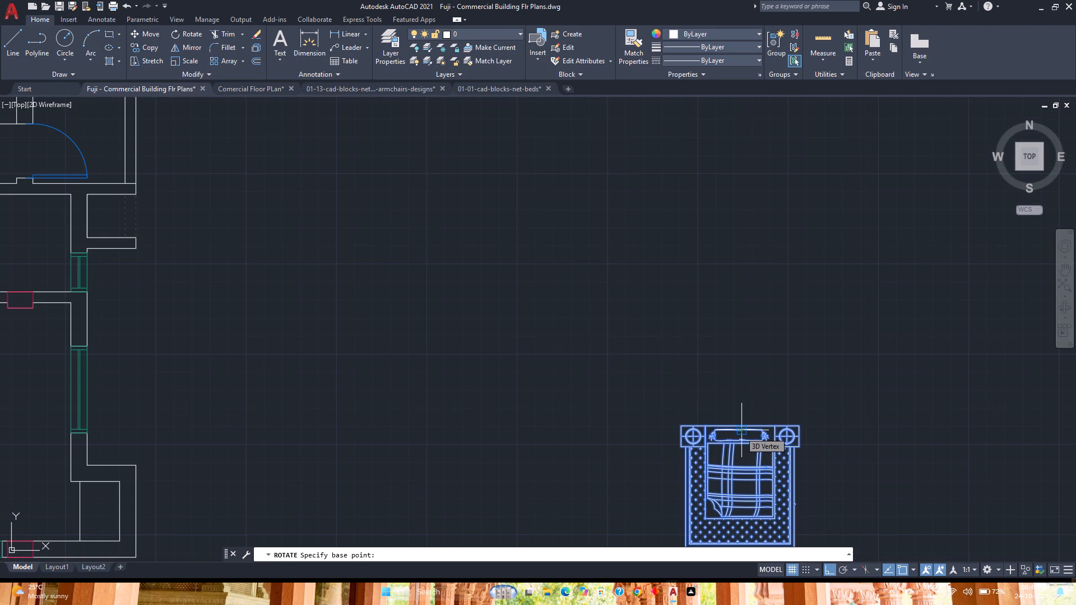
pyautogui.click(738, 429)
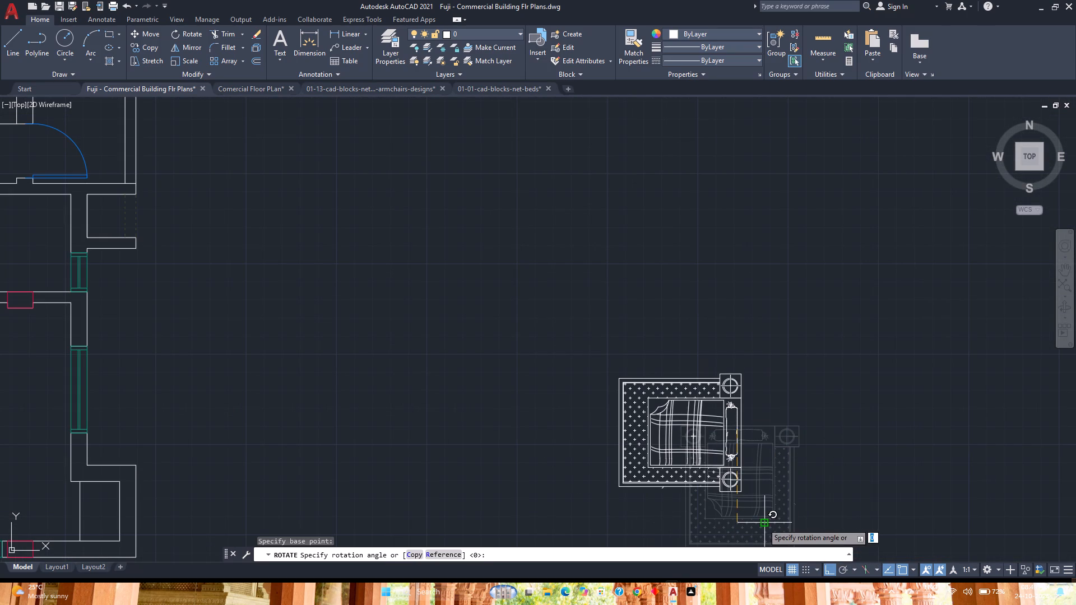
pyautogui.moveTo(743, 526); pyautogui.dragTo(737, 399, button='middle')
pyautogui.middleClick(737, 399)
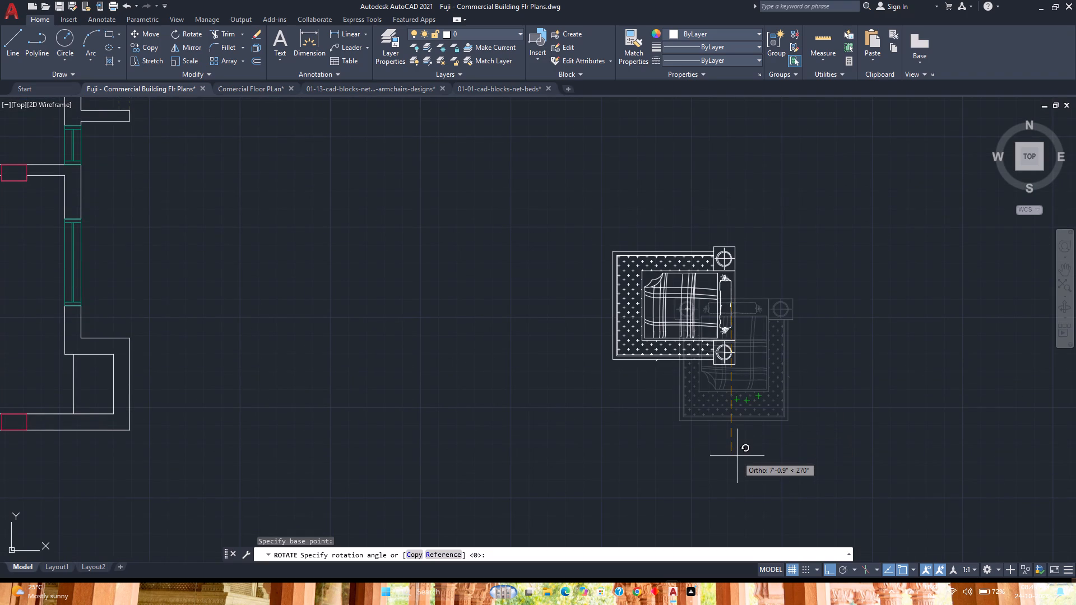
pyautogui.click(737, 456)
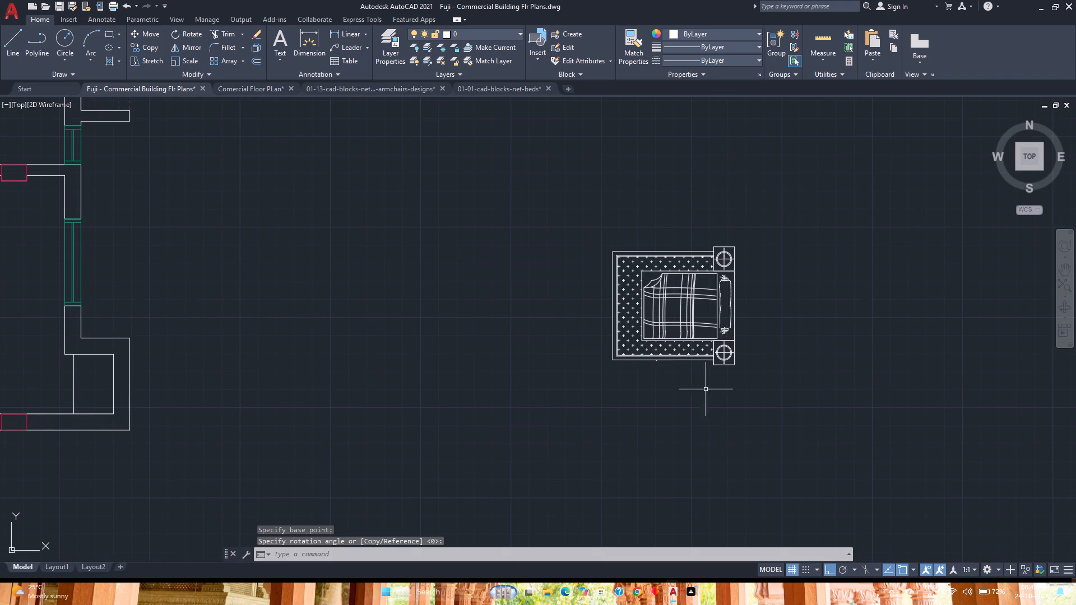
# Move the rotated bed by its headboard midpoint into the lower-left bedroom, against the bathroom partition and centred between the partition's two ends using m2p.
pyautogui.scroll(2, 690, 372)
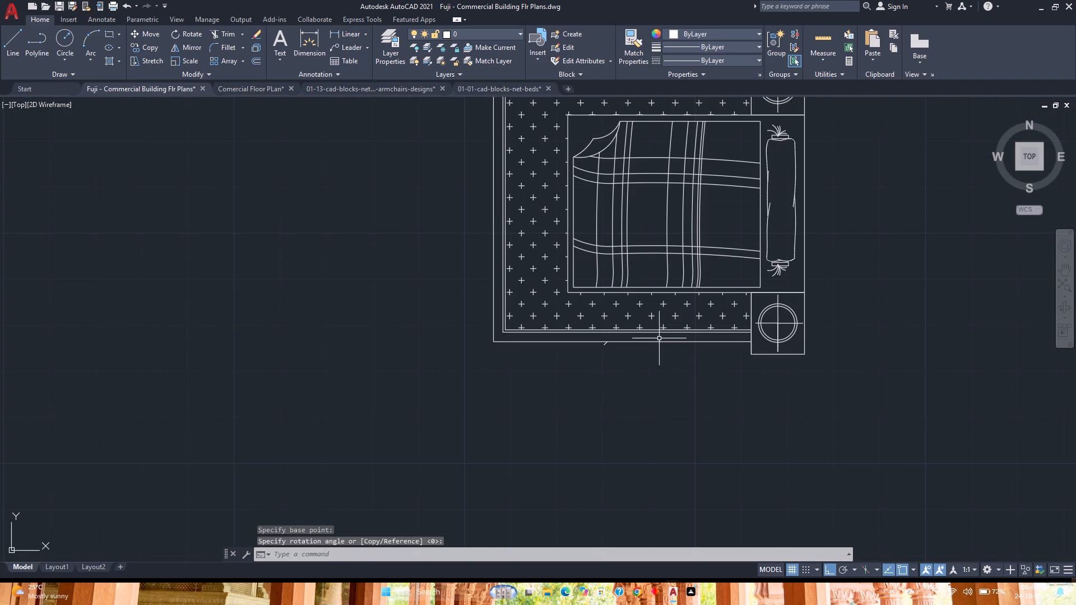
pyautogui.click(659, 338)
pyautogui.click(606, 364)
pyautogui.scroll(-3, 609, 370)
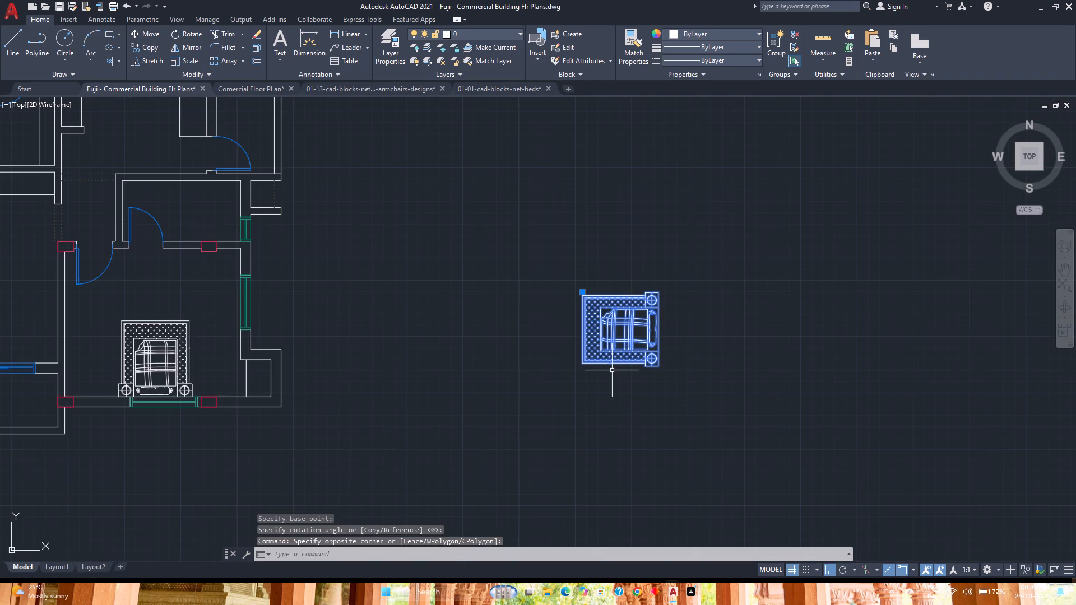
pyautogui.moveTo(471, 356); pyautogui.dragTo(557, 408, button='middle')
pyautogui.middleClick(557, 408)
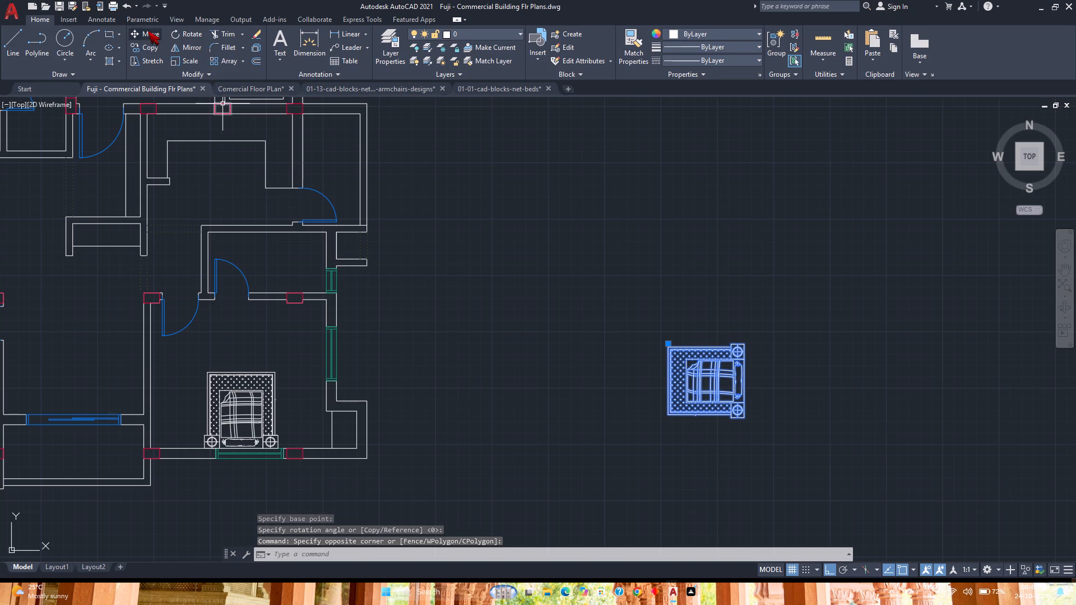
pyautogui.click(148, 31)
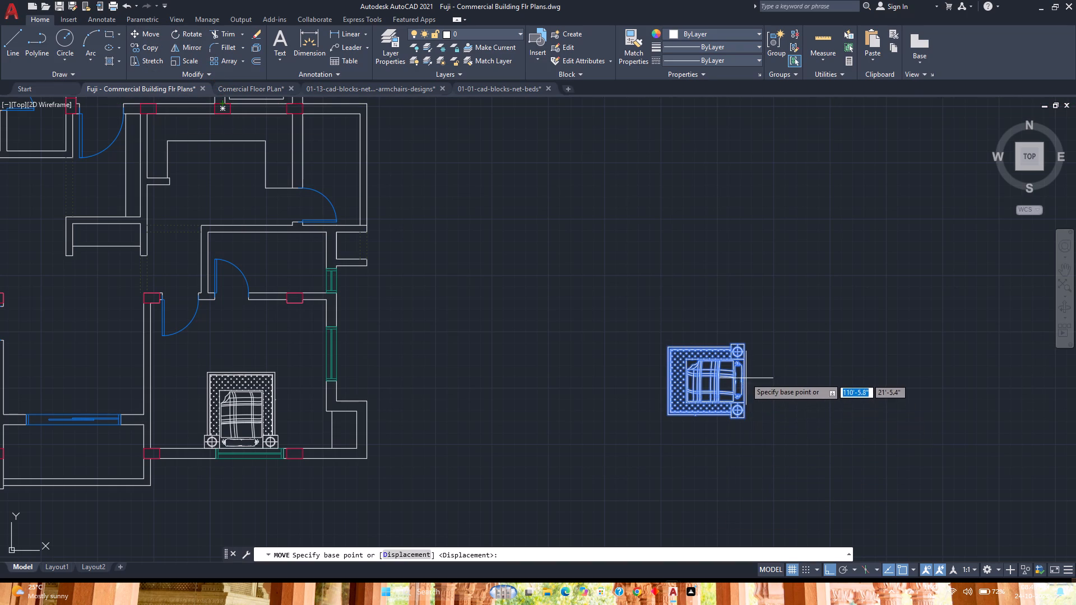
pyautogui.scroll(4, 745, 377)
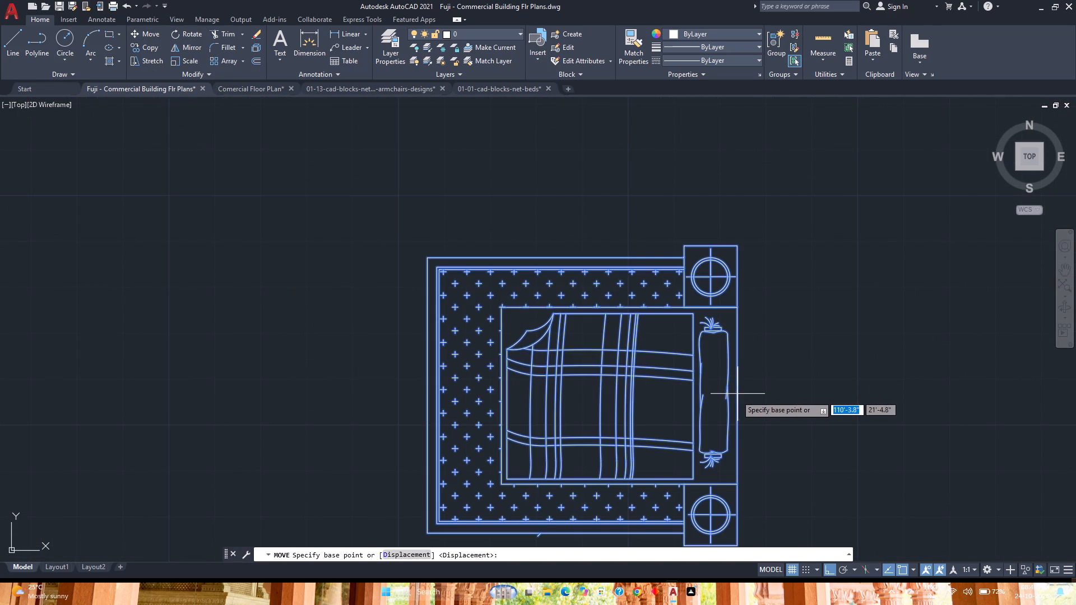
pyautogui.click(736, 399)
pyautogui.scroll(-4, 736, 399)
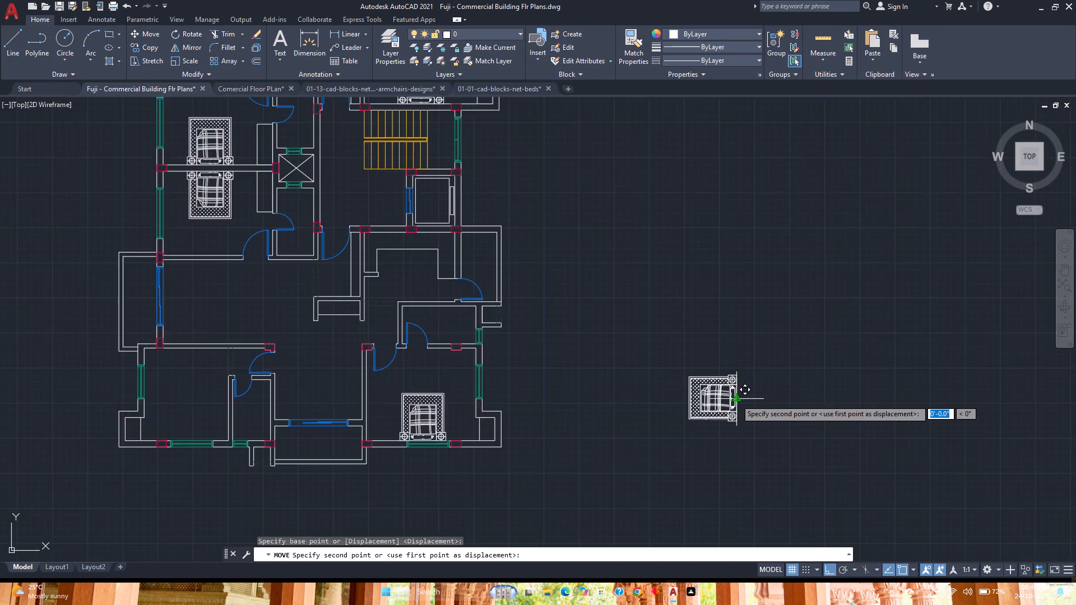
pyautogui.scroll(-2, 736, 399)
pyautogui.scroll(3, 518, 407)
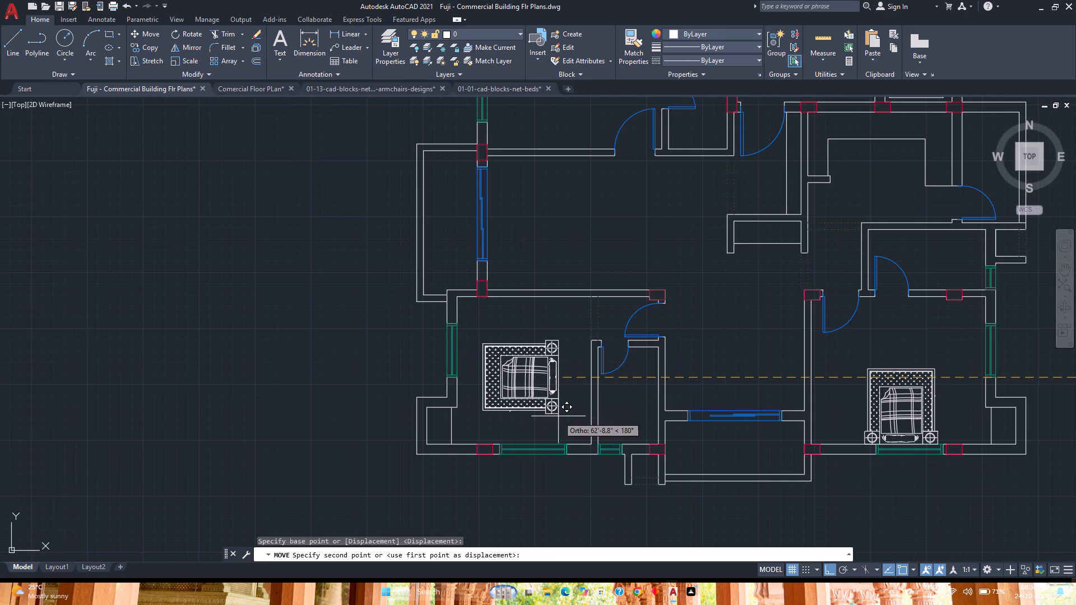
pyautogui.scroll(2, 579, 432)
pyautogui.press('m')
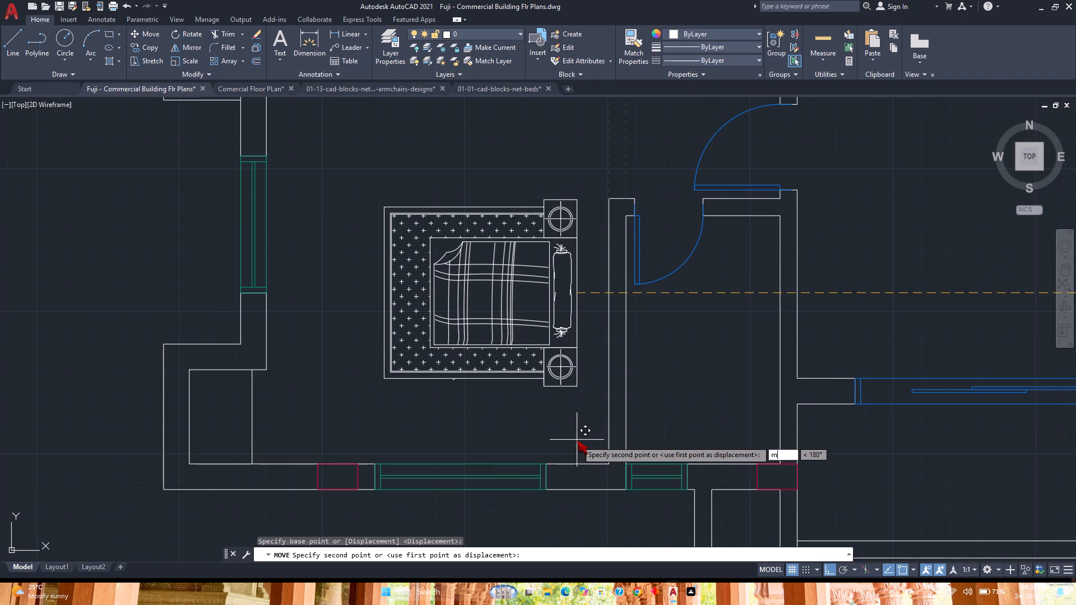
pyautogui.press('2')
pyautogui.press('p')
pyautogui.press('Return')
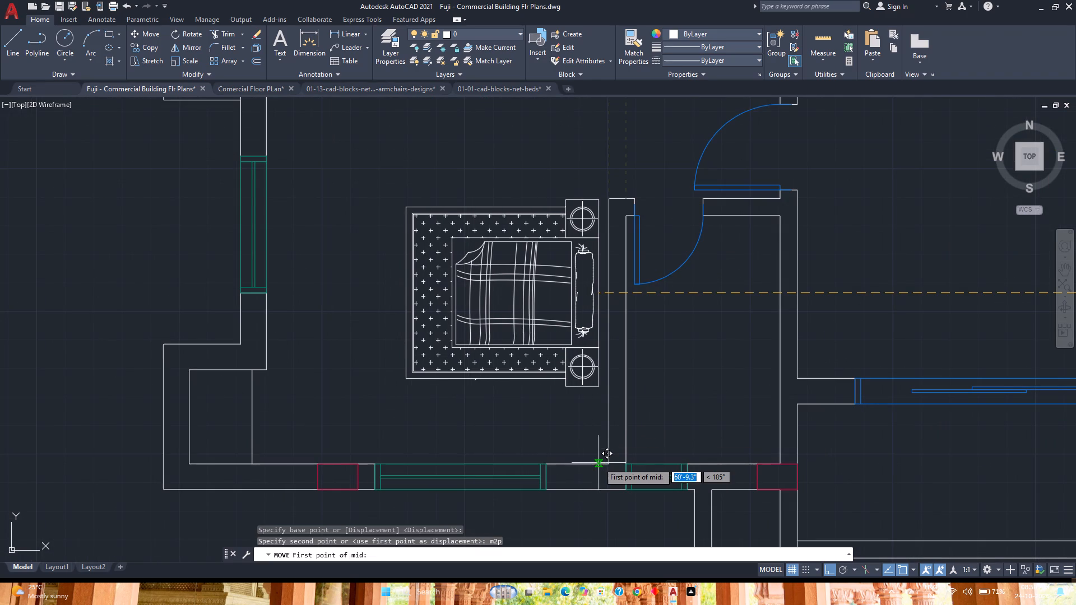
pyautogui.click(609, 463)
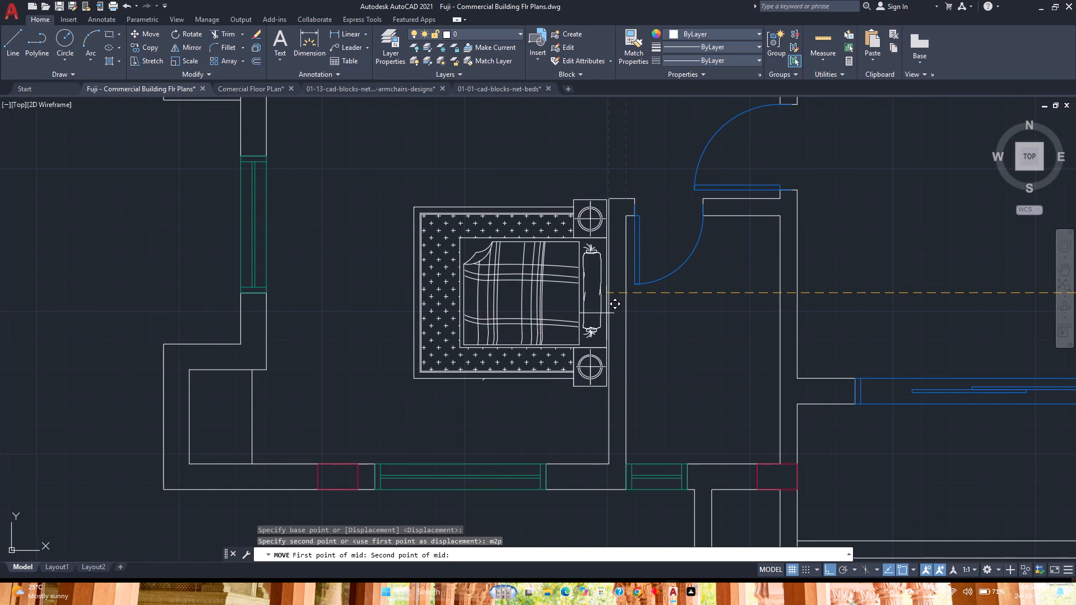
pyautogui.click(611, 201)
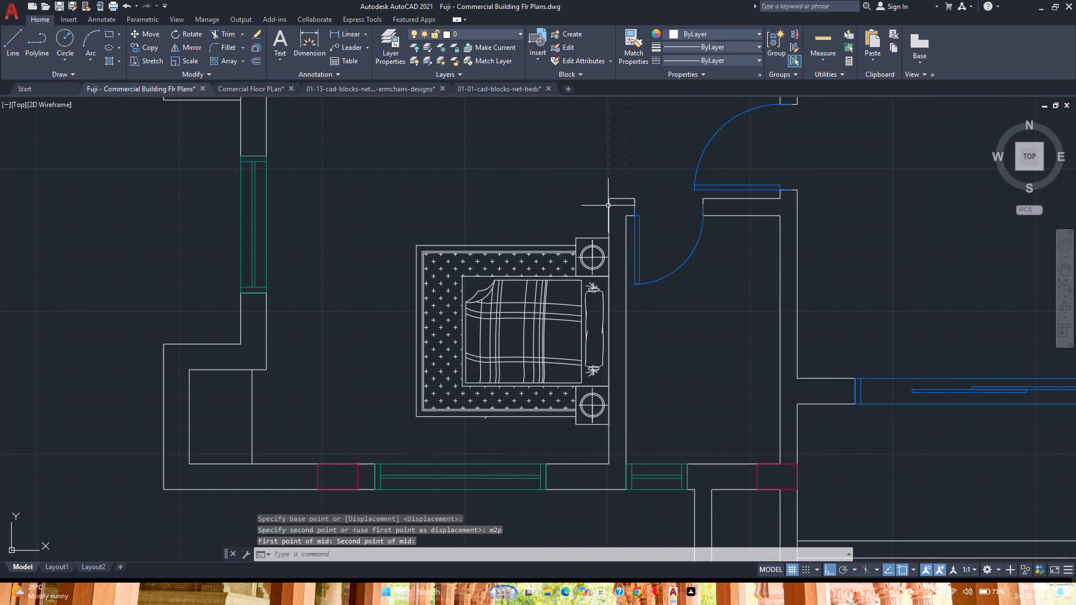
# Copy the rotated bed to the upper-left bedroom, using the lower end of the bathroom partition in each room as reference points.
pyautogui.scroll(-3, 520, 320)
pyautogui.moveTo(520, 320); pyautogui.dragTo(521, 350, button='middle')
pyautogui.middleClick(521, 350)
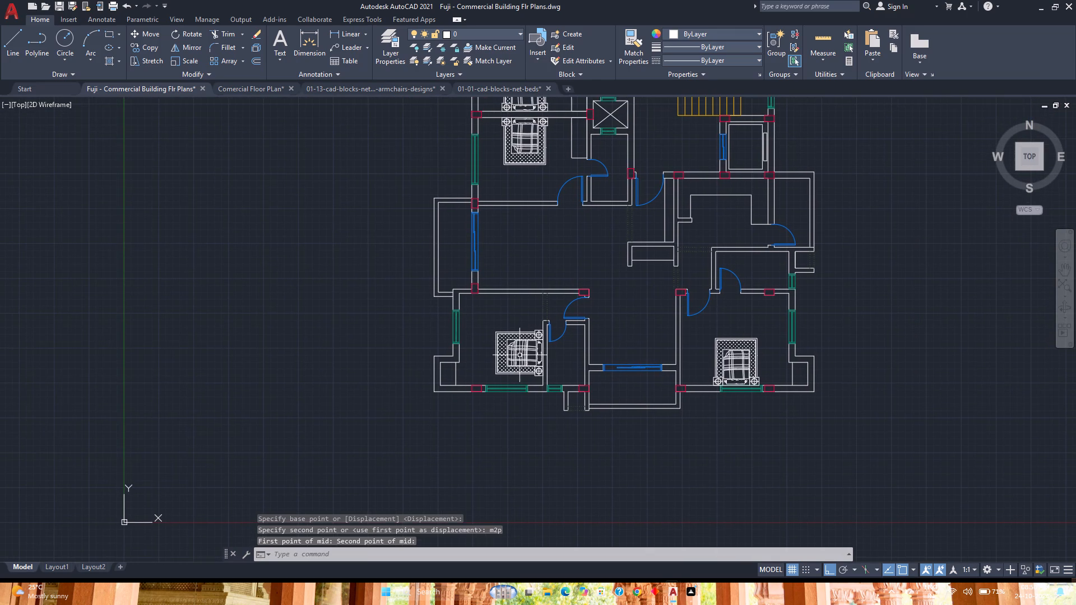
pyautogui.click(509, 365)
pyautogui.scroll(-1, 495, 362)
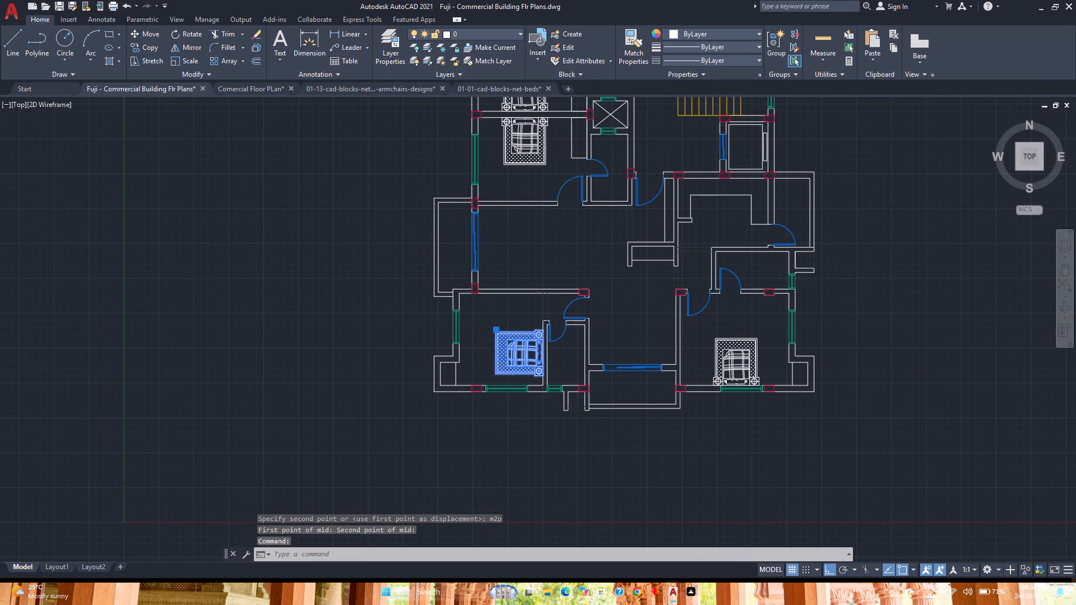
pyautogui.scroll(-1, 495, 362)
pyautogui.moveTo(495, 361); pyautogui.dragTo(451, 454, button='middle')
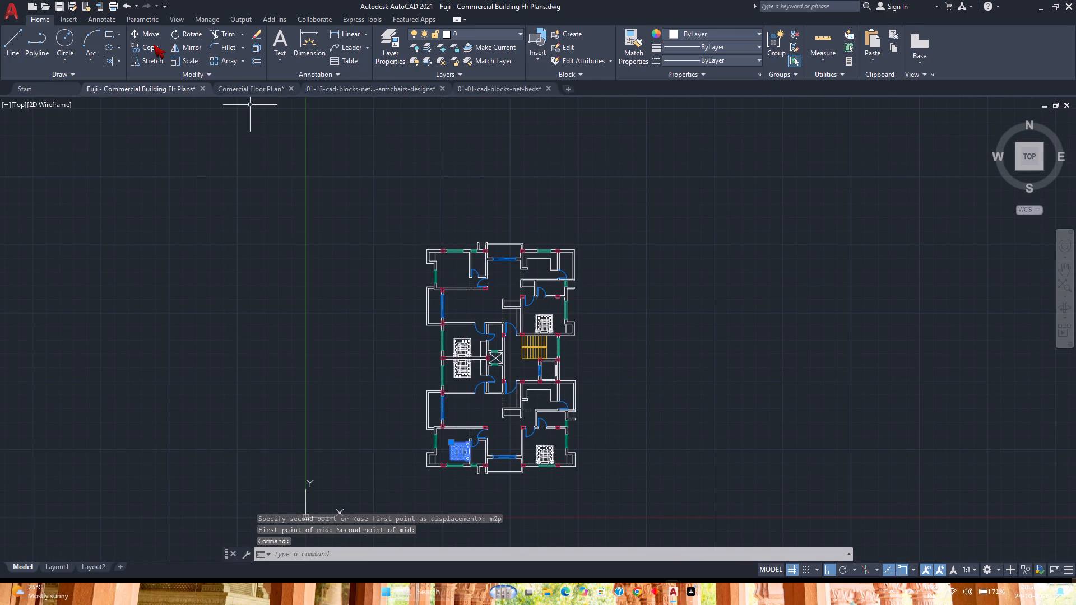
pyautogui.click(153, 44)
pyautogui.scroll(3, 482, 471)
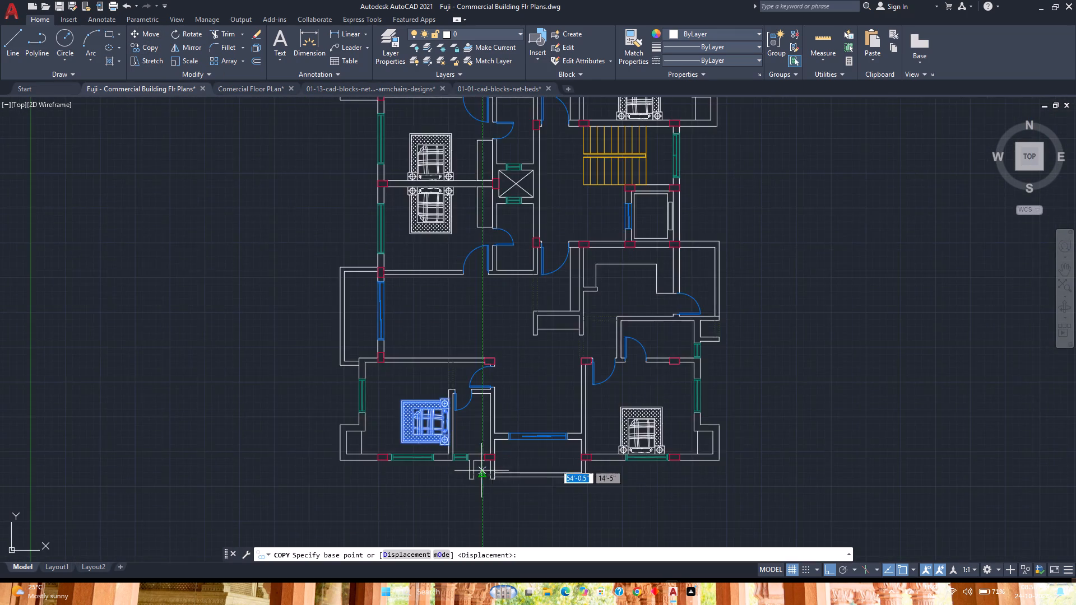
pyautogui.scroll(4, 467, 462)
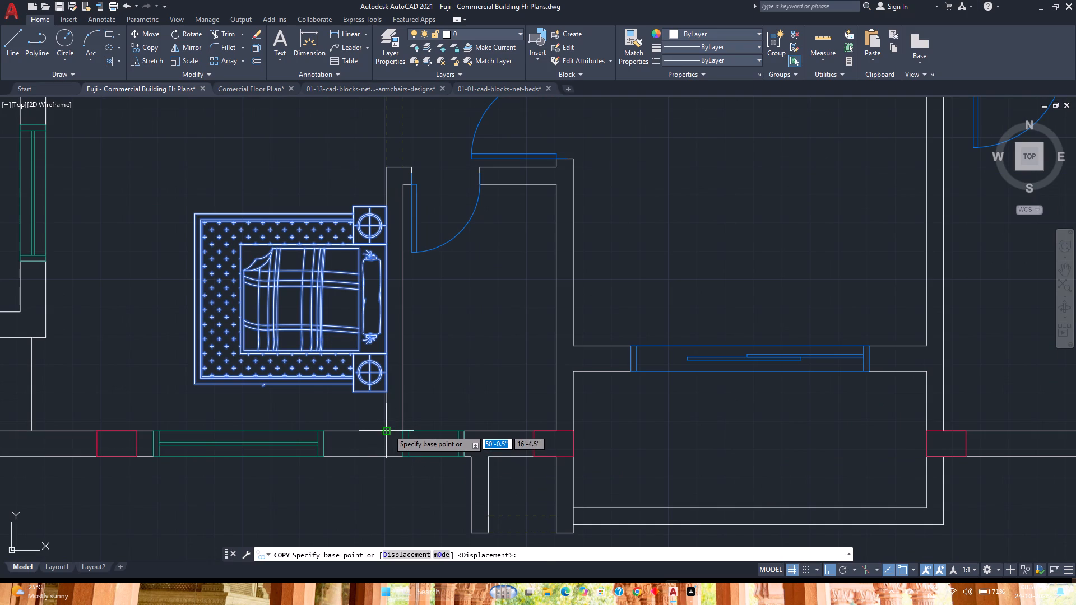
pyautogui.click(388, 430)
pyautogui.scroll(-7, 388, 430)
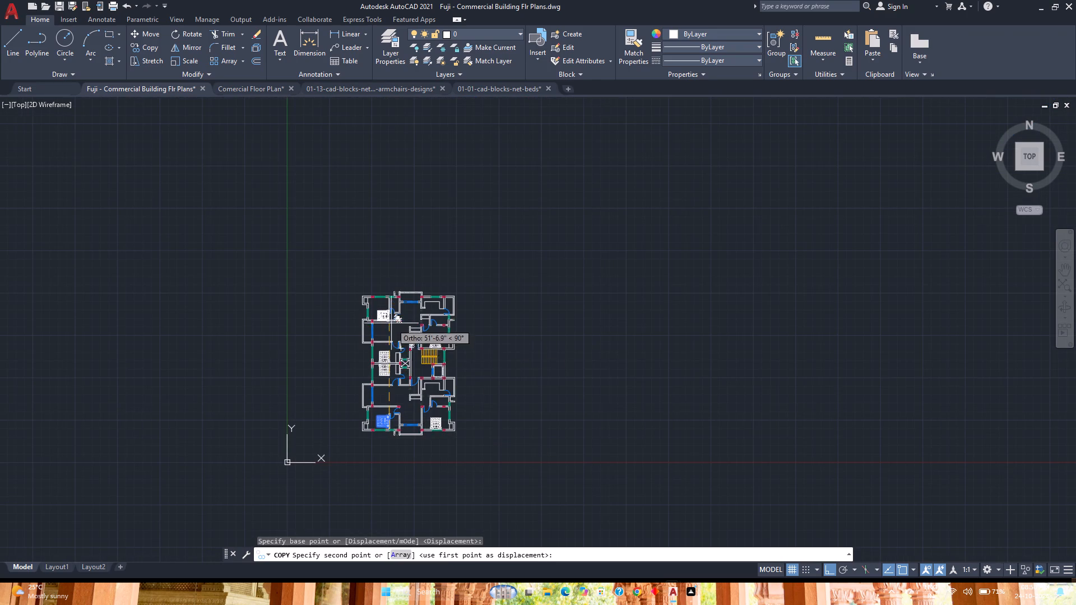
pyautogui.scroll(6, 391, 322)
pyautogui.scroll(2, 372, 274)
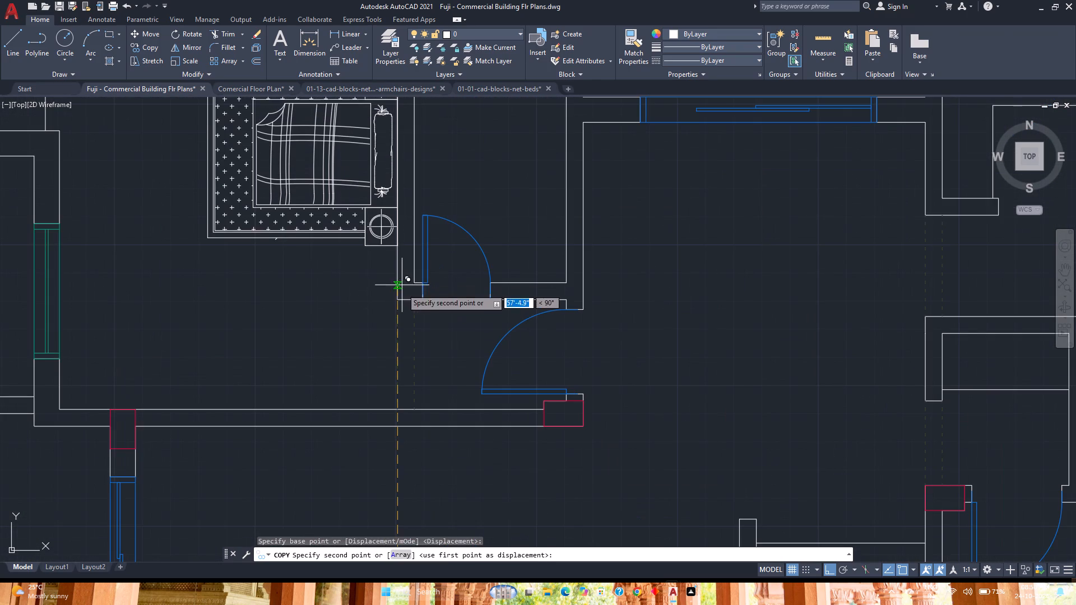
pyautogui.click(397, 296)
pyautogui.scroll(-1, 402, 312)
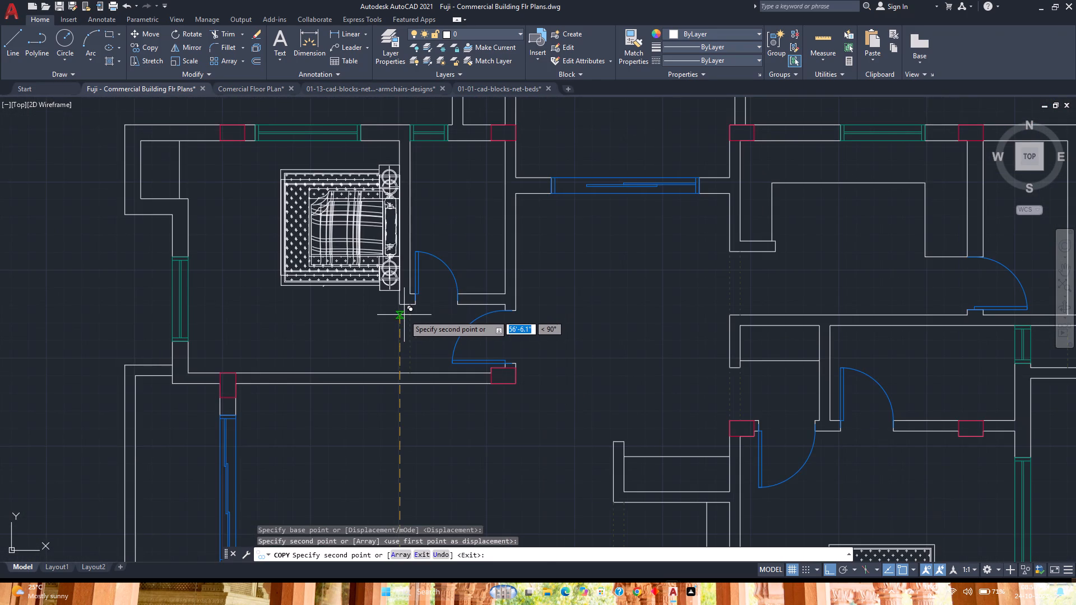
pyautogui.press('Escape')
# Save the floor plan drawing.
pyautogui.scroll(-3, 404, 315)
pyautogui.moveTo(484, 380); pyautogui.dragTo(583, 287, button='middle')
pyautogui.middleClick(583, 287)
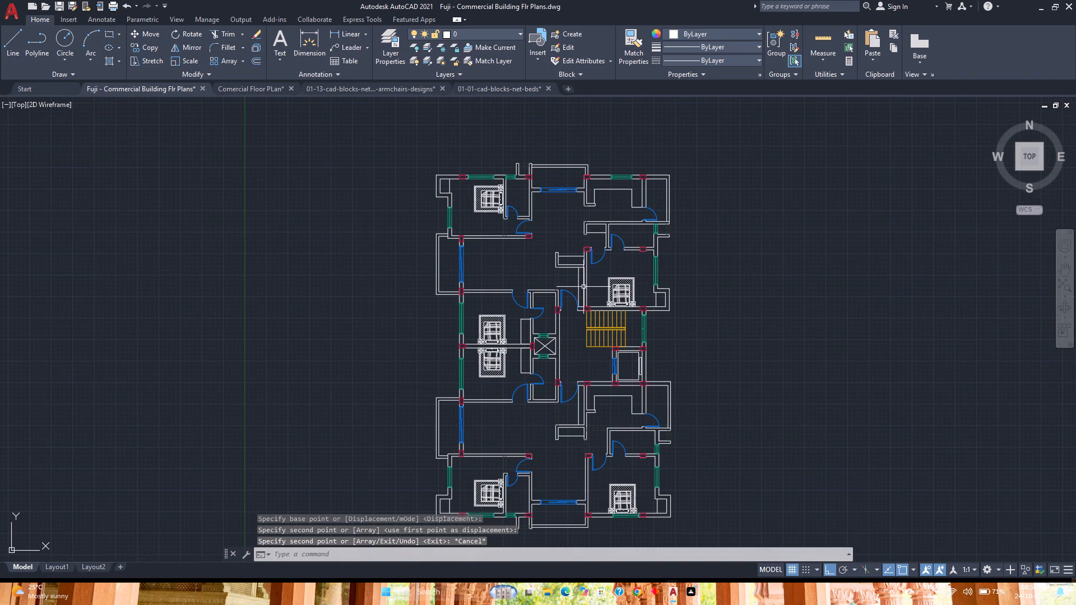
pyautogui.hotkey('ctrl', 's')
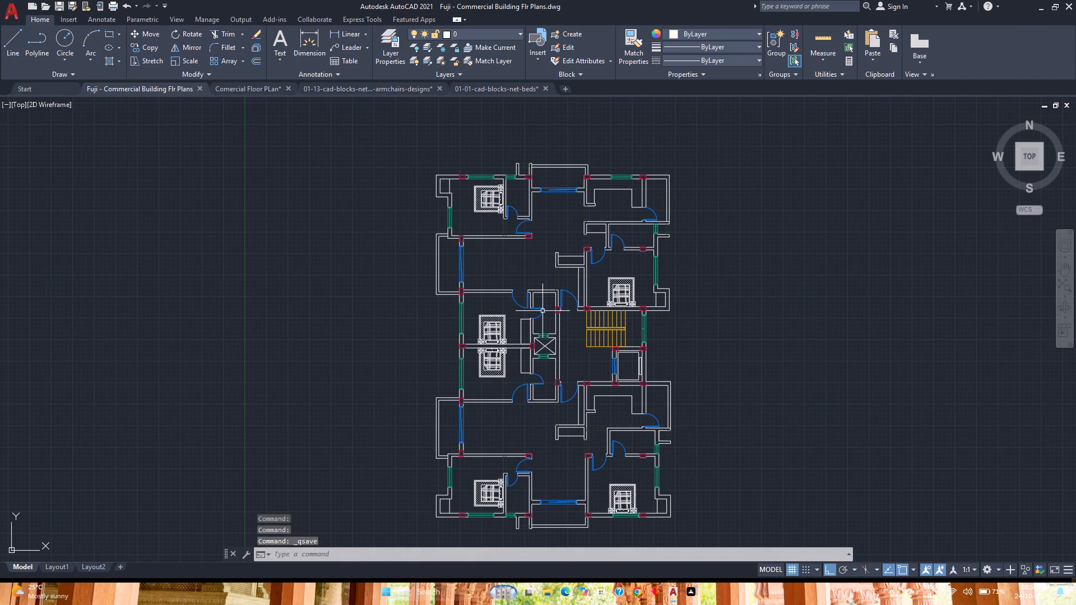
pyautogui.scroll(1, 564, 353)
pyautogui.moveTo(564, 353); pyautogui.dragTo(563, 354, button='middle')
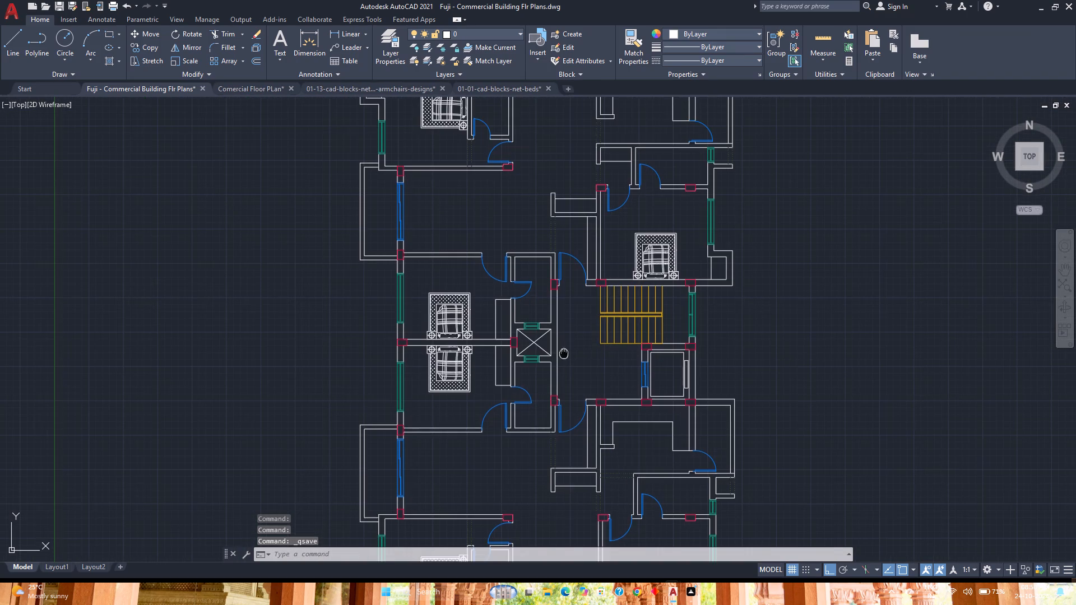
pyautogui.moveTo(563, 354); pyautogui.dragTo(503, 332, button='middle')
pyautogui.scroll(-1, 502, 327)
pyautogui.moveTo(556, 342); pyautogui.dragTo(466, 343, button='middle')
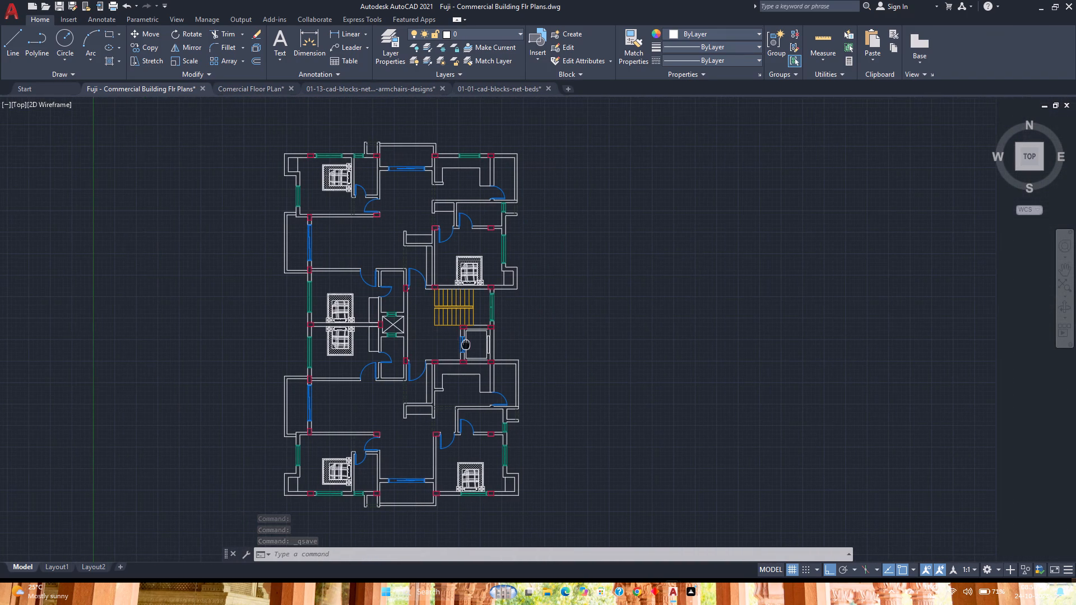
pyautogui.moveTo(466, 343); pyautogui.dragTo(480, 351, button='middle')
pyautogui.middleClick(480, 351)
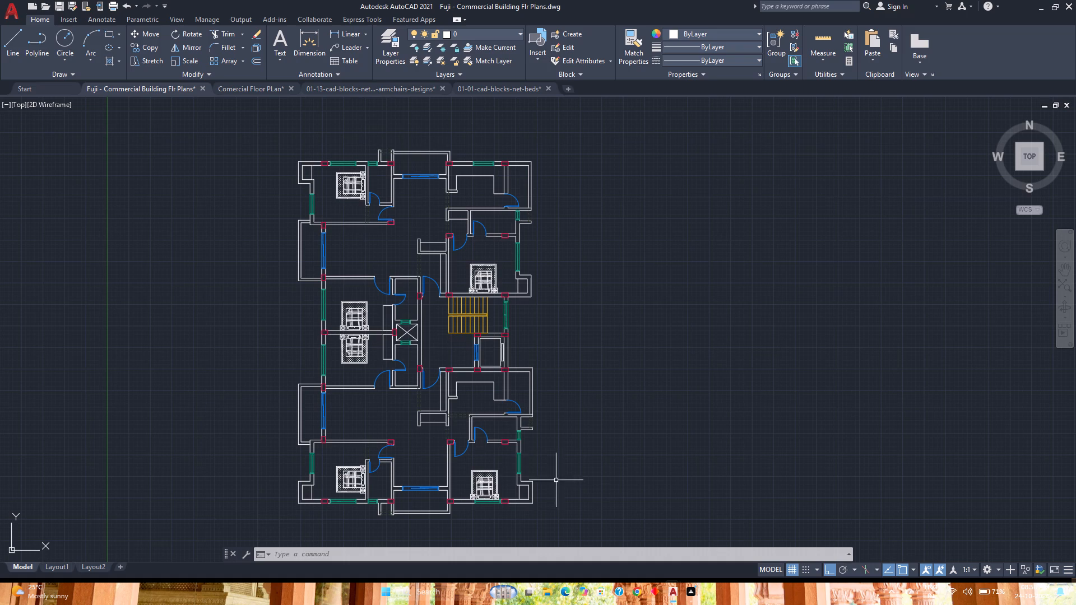
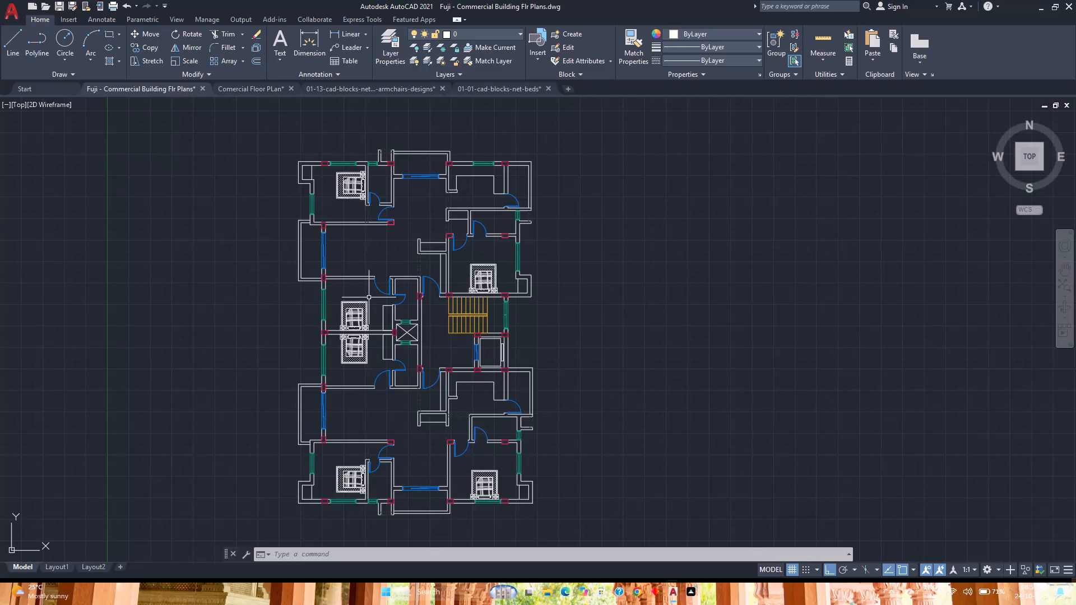
# Examine the layouts in the sofas and armchairs block drawing to choose a set for the living rooms.
pyautogui.click(374, 87)
pyautogui.scroll(-1, 418, 311)
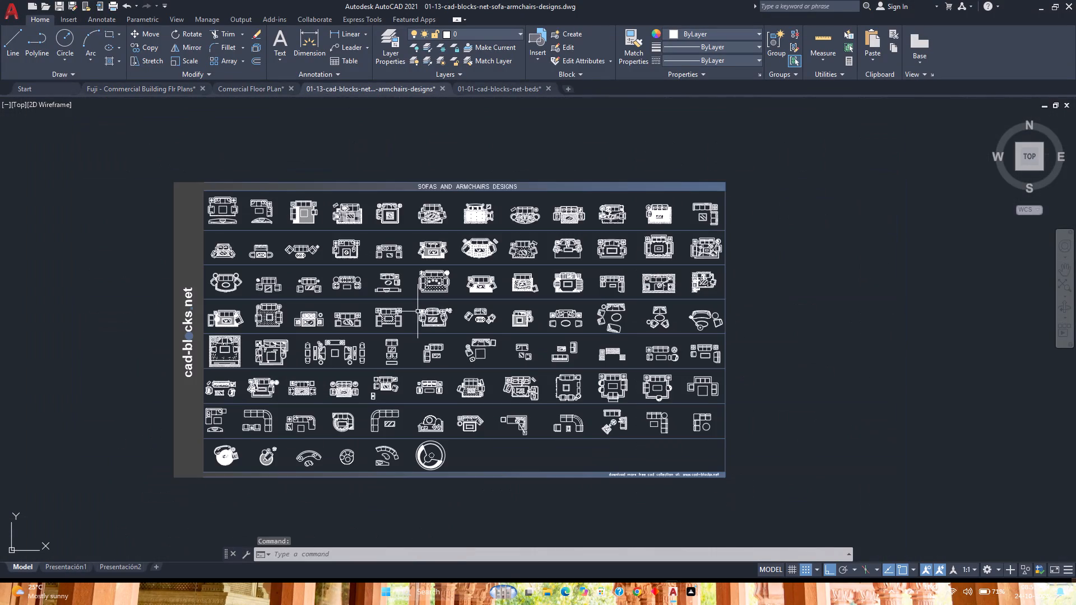
pyautogui.scroll(2, 526, 346)
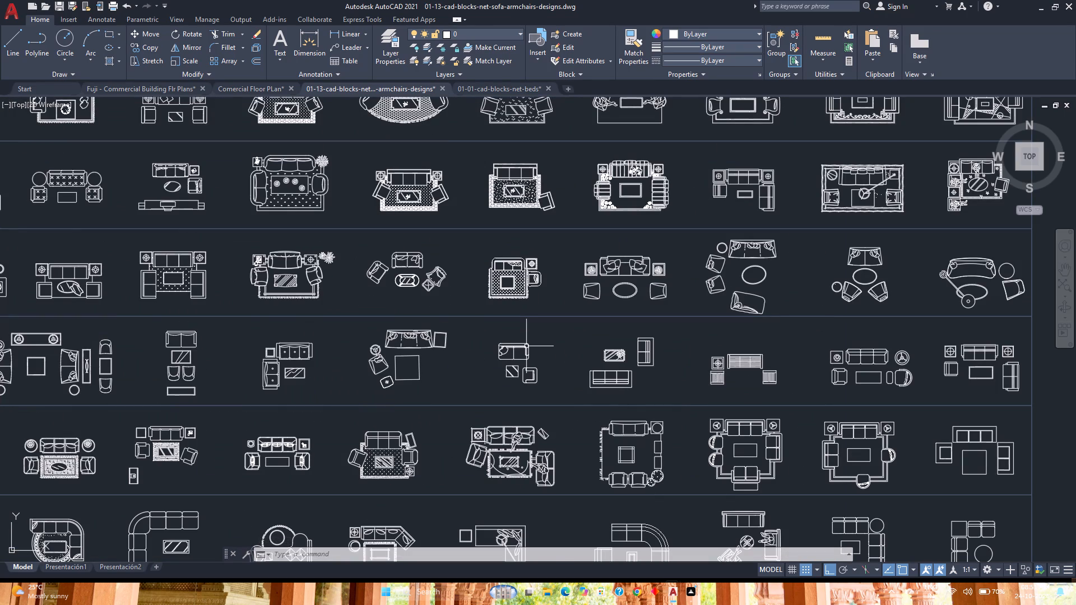
pyautogui.rightClick(526, 346)
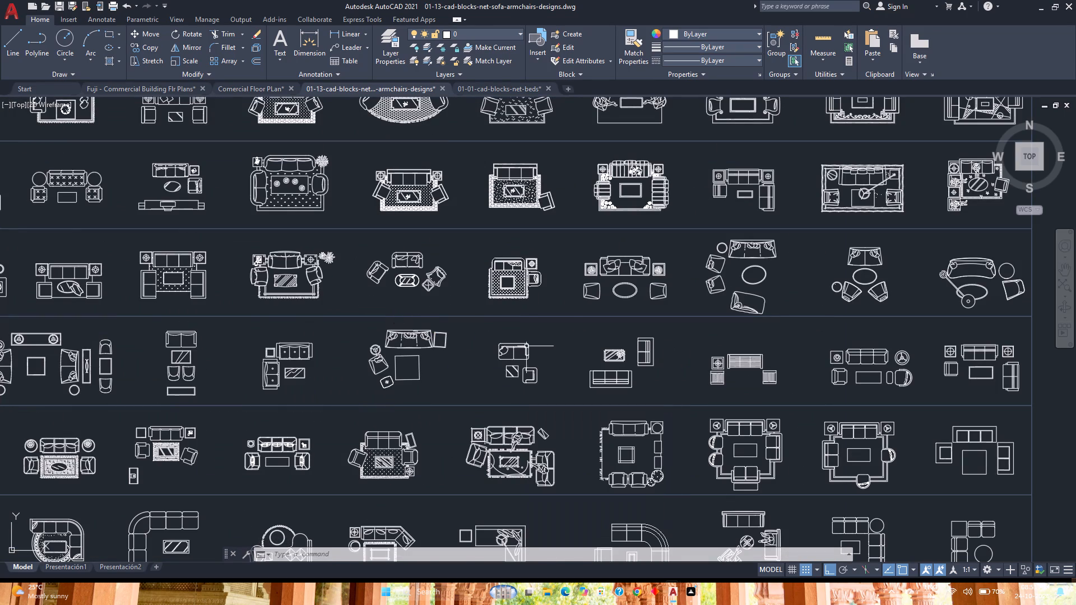
pyautogui.click(391, 312)
pyautogui.click(391, 312)
pyautogui.moveTo(391, 312); pyautogui.dragTo(504, 340, button='middle')
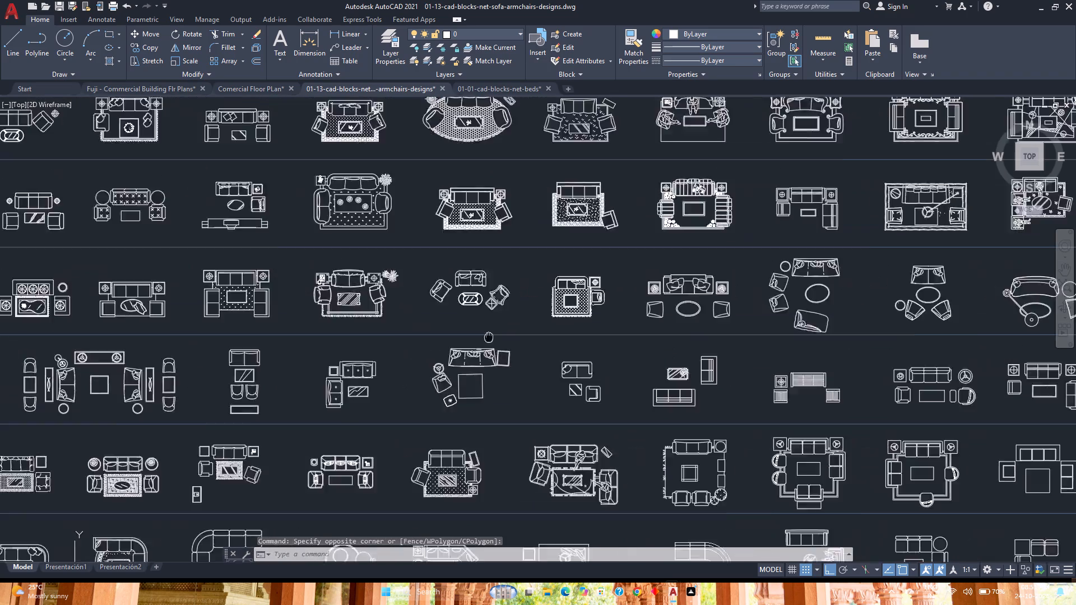
pyautogui.moveTo(504, 340); pyautogui.dragTo(536, 343, button='middle')
pyautogui.scroll(-1, 529, 322)
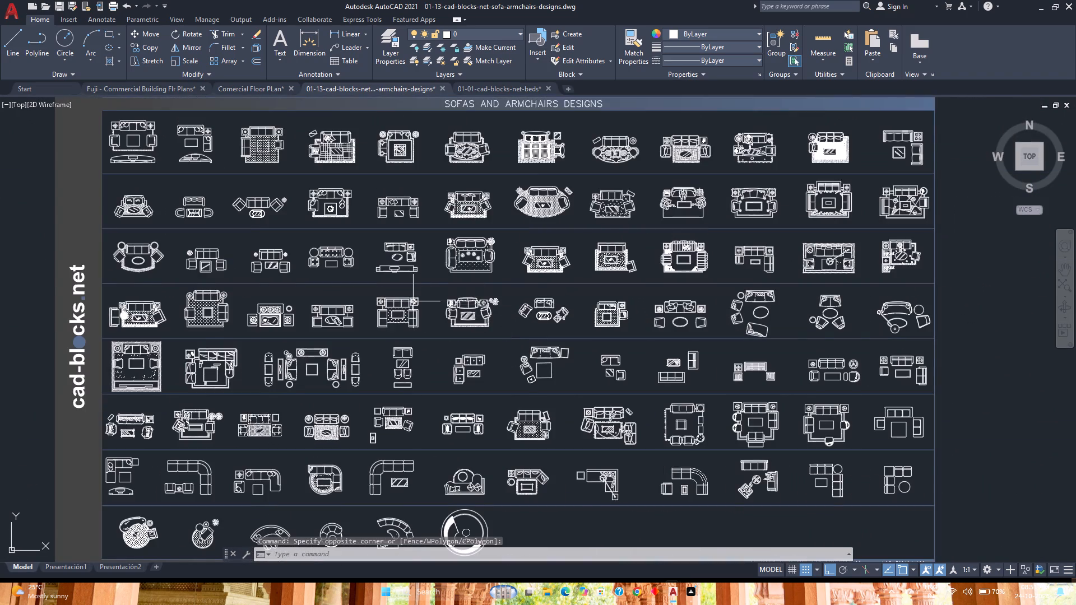
pyautogui.scroll(2, 412, 301)
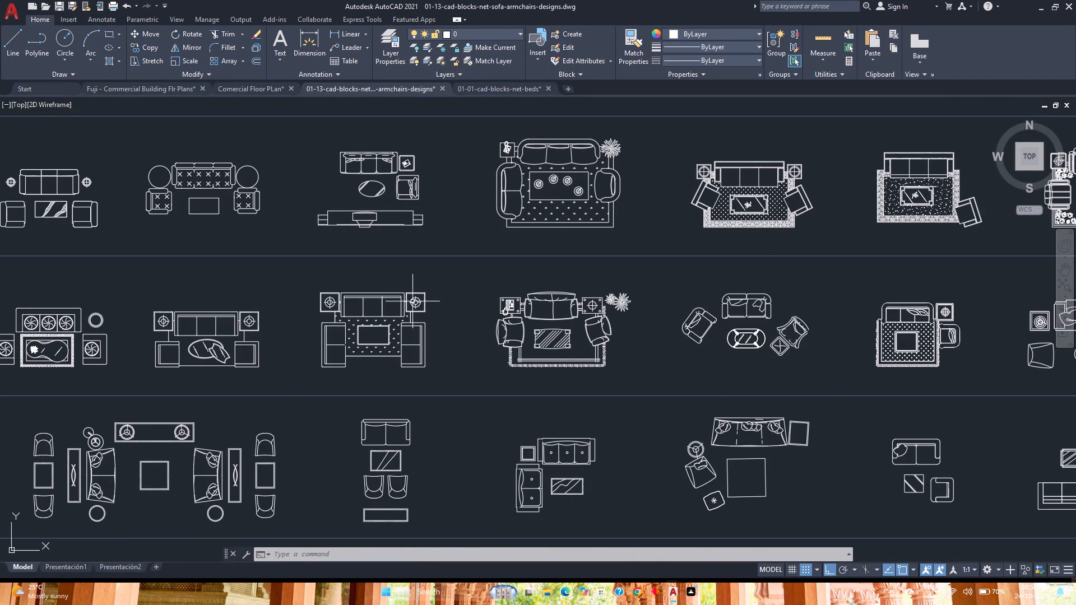
pyautogui.scroll(-1, 412, 301)
pyautogui.moveTo(428, 306); pyautogui.dragTo(495, 352, button='middle')
pyautogui.middleClick(495, 352)
pyautogui.middleClick(495, 352)
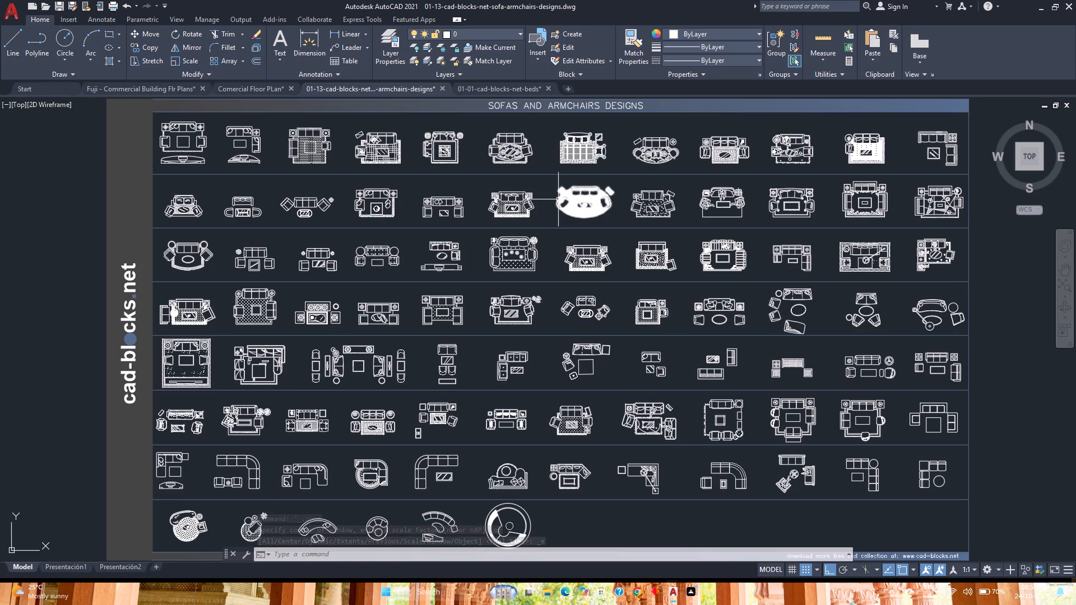
pyautogui.moveTo(585, 439); pyautogui.dragTo(552, 361, button='middle')
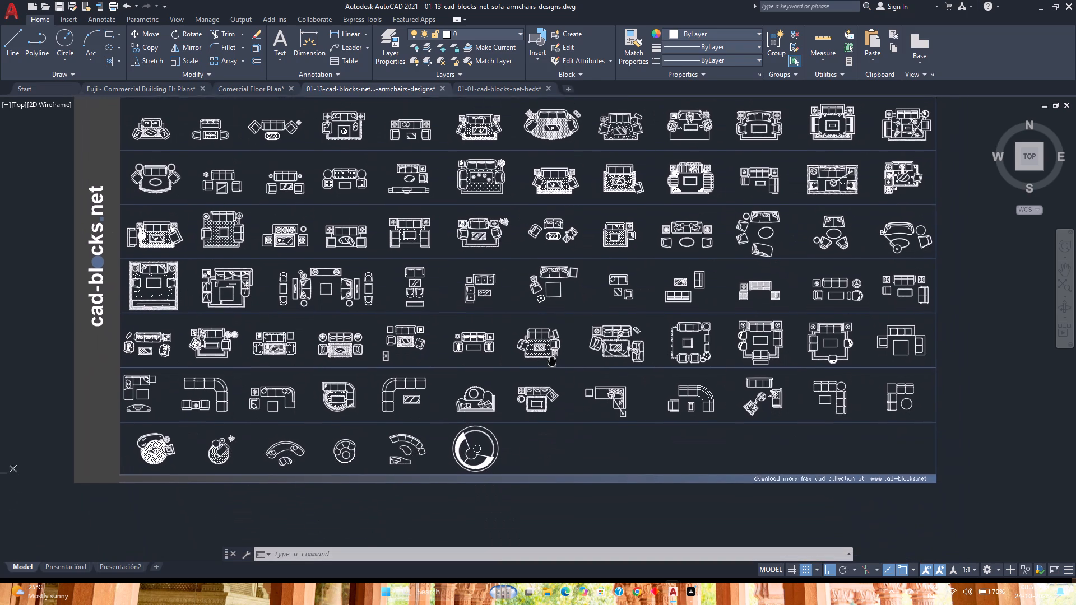
pyautogui.middleClick(552, 361)
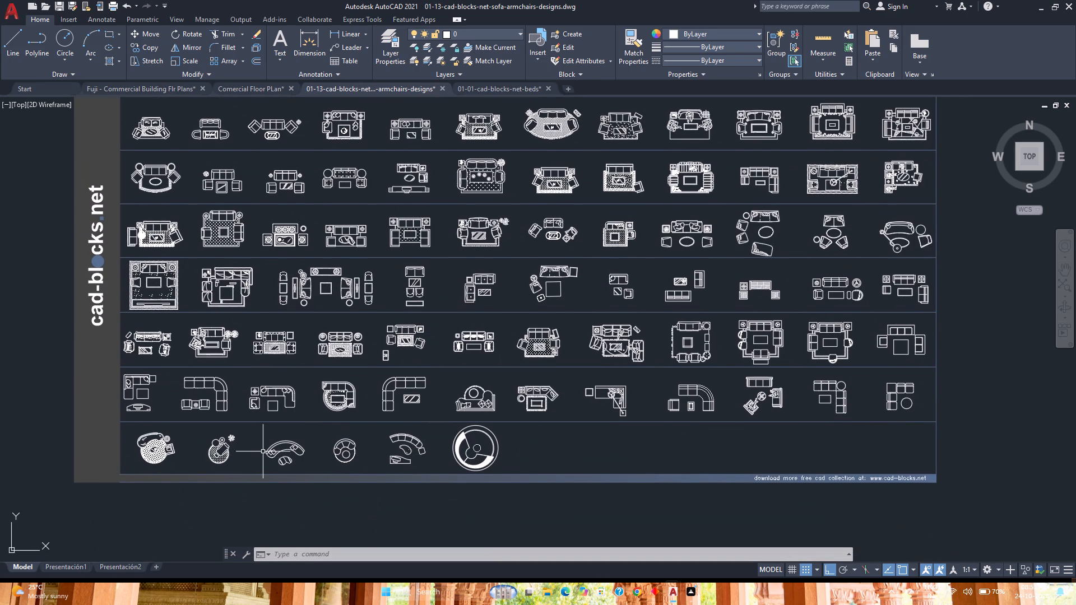
pyautogui.scroll(2, 194, 386)
pyautogui.moveTo(197, 386); pyautogui.dragTo(231, 404, button='middle')
pyautogui.middleClick(231, 404)
pyautogui.scroll(-1, 231, 404)
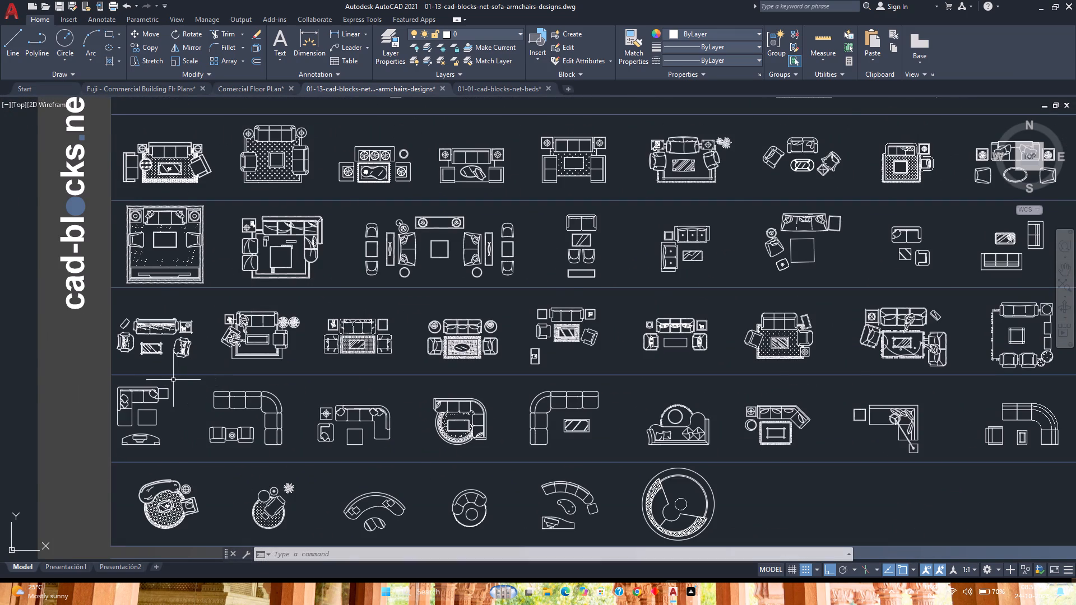
pyautogui.scroll(-1, 172, 380)
pyautogui.moveTo(239, 309); pyautogui.dragTo(274, 375, button='middle')
pyautogui.middleClick(274, 378)
pyautogui.moveTo(275, 380); pyautogui.dragTo(275, 385, button='middle')
pyautogui.middleClick(275, 385)
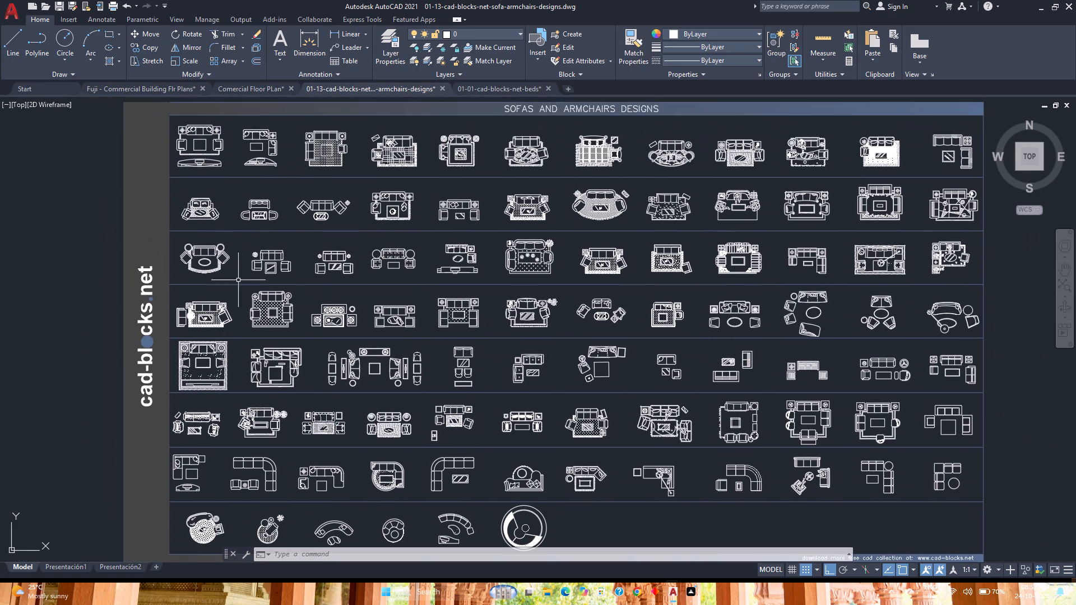
pyautogui.moveTo(231, 230); pyautogui.dragTo(236, 237, button='middle')
pyautogui.moveTo(236, 237); pyautogui.dragTo(249, 304, button='middle')
pyautogui.scroll(2, 216, 243)
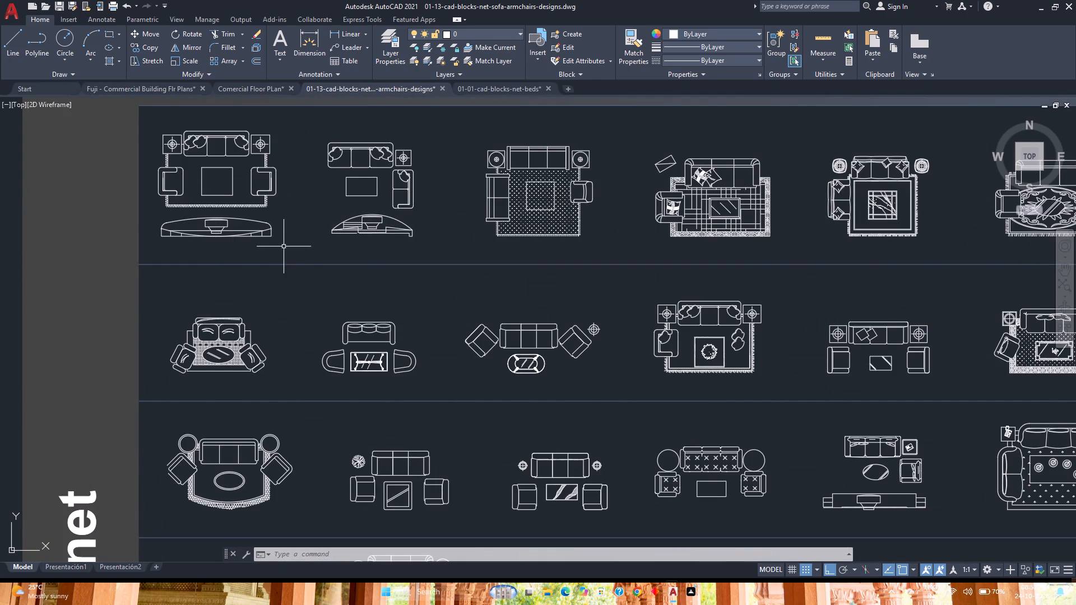
pyautogui.moveTo(591, 243); pyautogui.dragTo(541, 293, button='middle')
pyautogui.middleClick(541, 293)
pyautogui.middleClick(540, 293)
pyautogui.middleClick(540, 293)
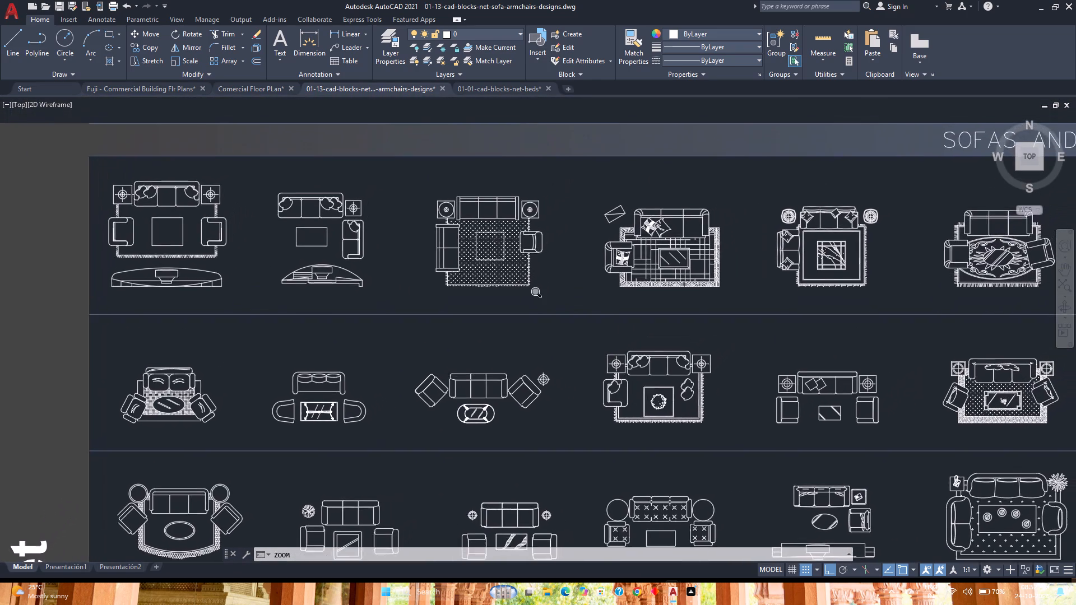
pyautogui.scroll(3, 545, 161)
pyautogui.moveTo(557, 164); pyautogui.dragTo(643, 282, button='middle')
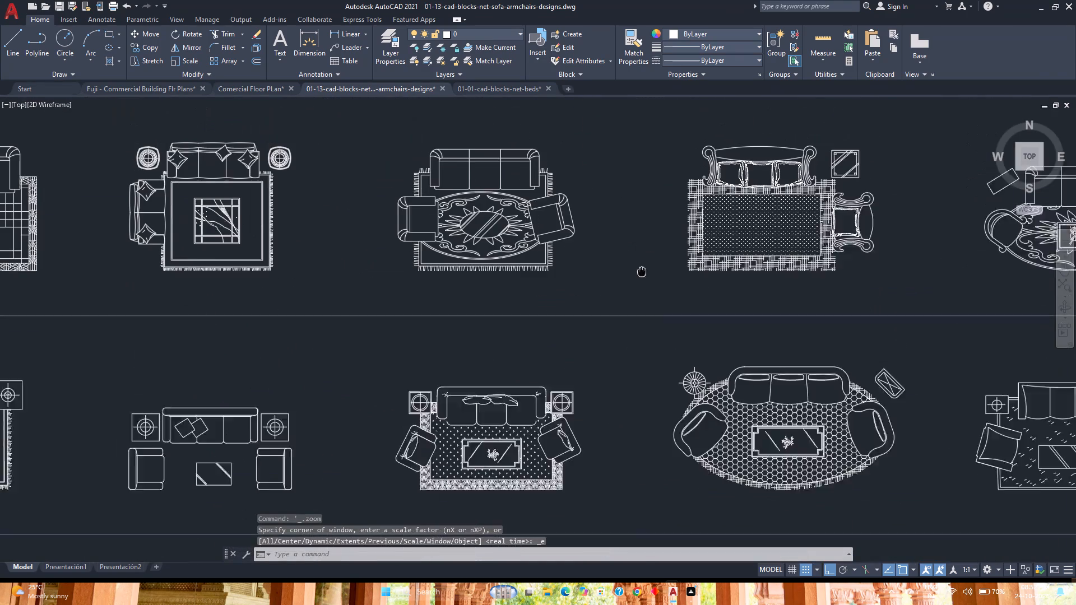
pyautogui.moveTo(643, 282); pyautogui.dragTo(645, 309, button='middle')
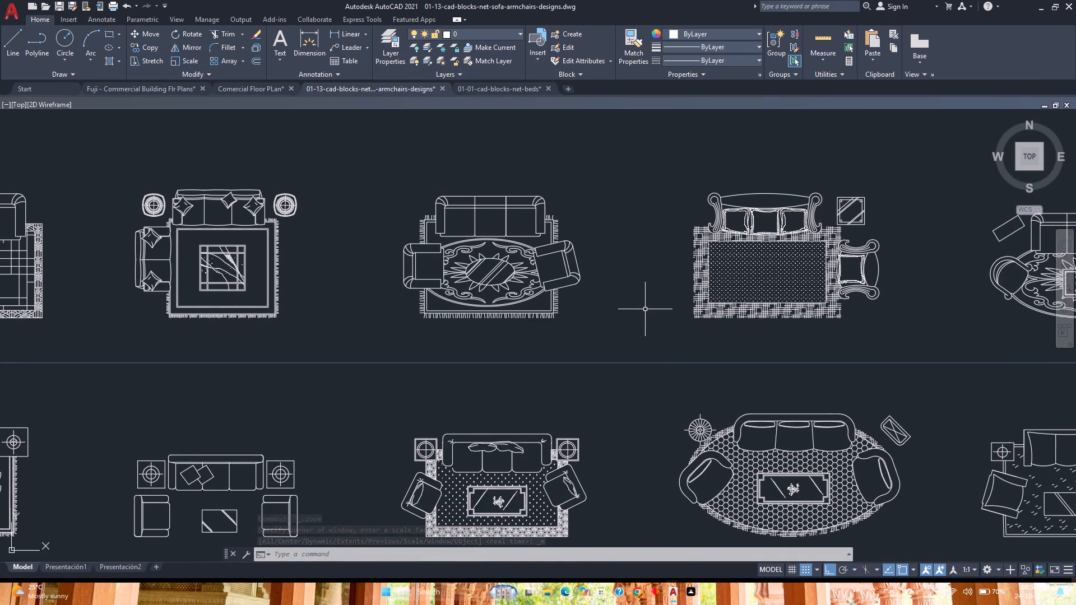
pyautogui.scroll(-2, 645, 309)
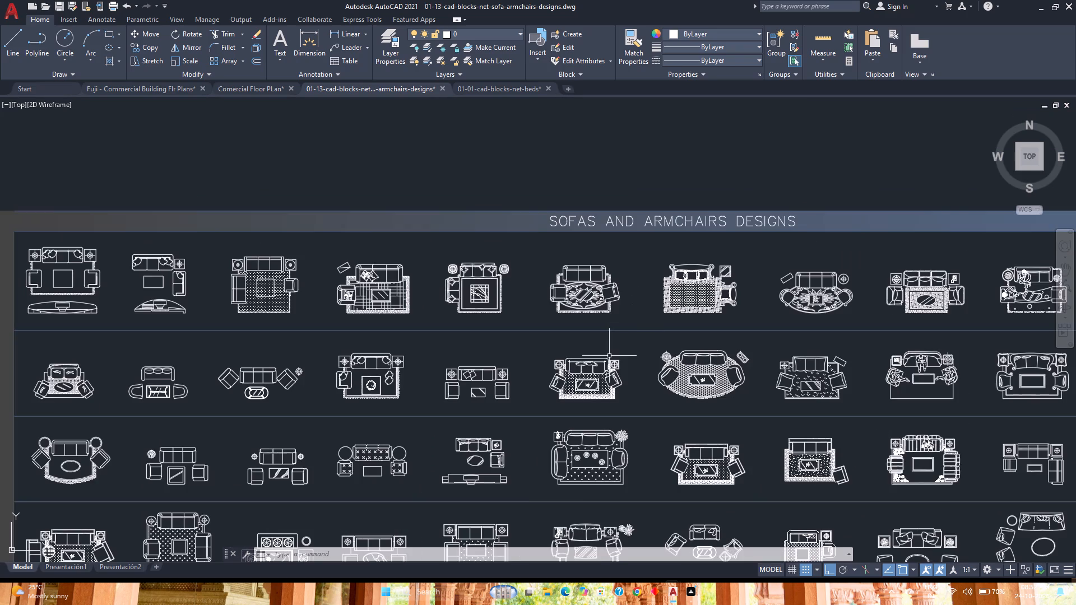
pyautogui.moveTo(609, 356); pyautogui.dragTo(545, 291, button='middle')
pyautogui.middleClick(545, 291)
pyautogui.middleClick(545, 291)
pyautogui.middleClick(545, 291)
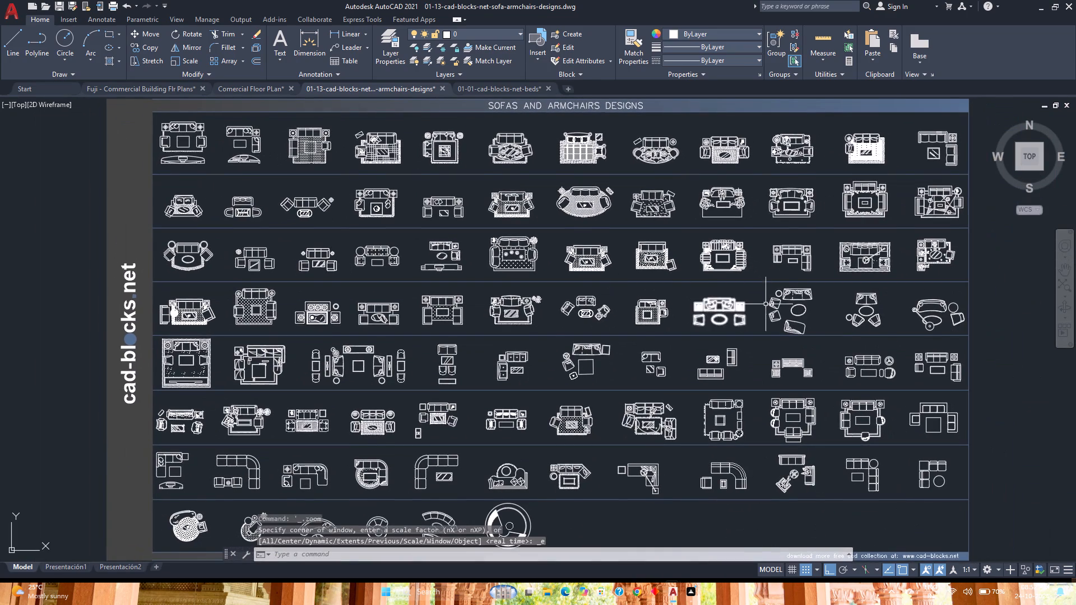
# Copy the second-row sofa set with one three-seat sofa, two facing two-seat sofas and a scroll-patterned rug to the clipboard.
pyautogui.scroll(1, 790, 249)
pyautogui.moveTo(847, 253); pyautogui.dragTo(577, 274, button='middle')
pyautogui.middleClick(577, 274)
pyautogui.middleClick(577, 274)
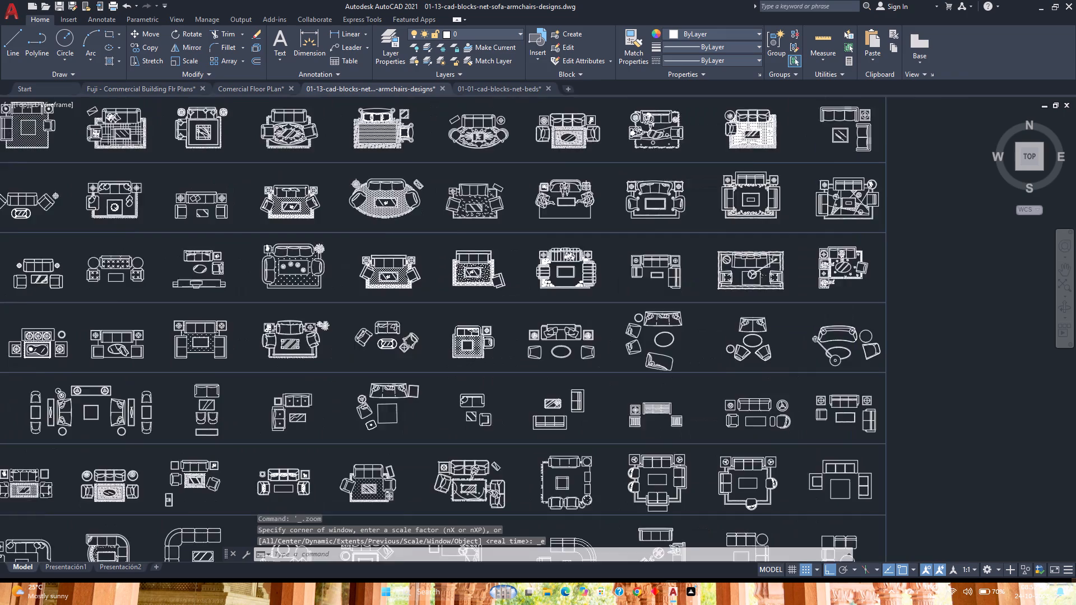
pyautogui.scroll(3, 918, 197)
pyautogui.moveTo(940, 215); pyautogui.dragTo(649, 260, button='middle')
pyautogui.middleClick(649, 260)
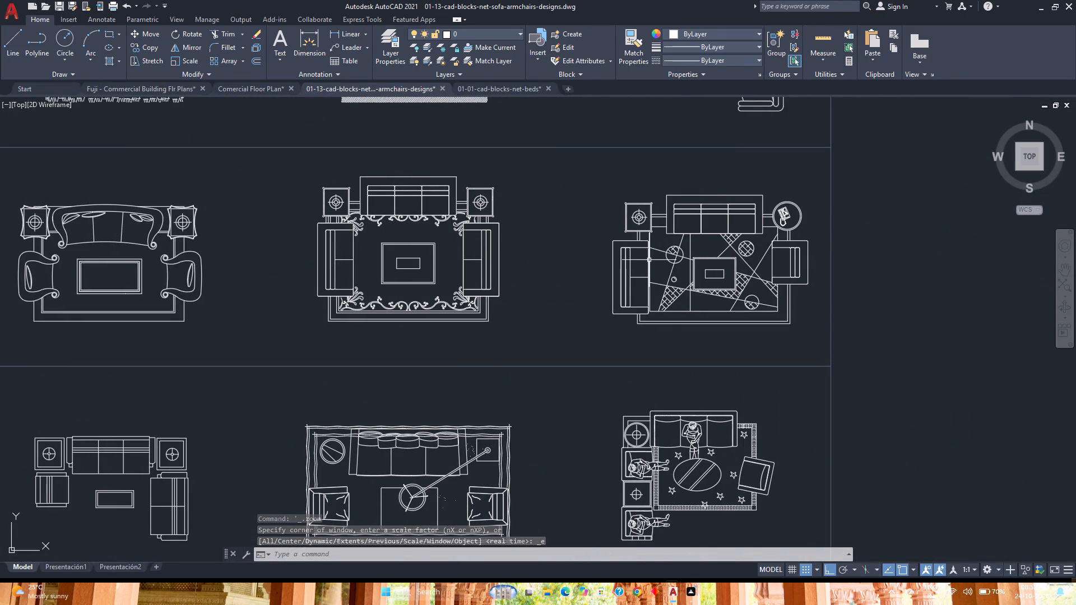
pyautogui.click(428, 319)
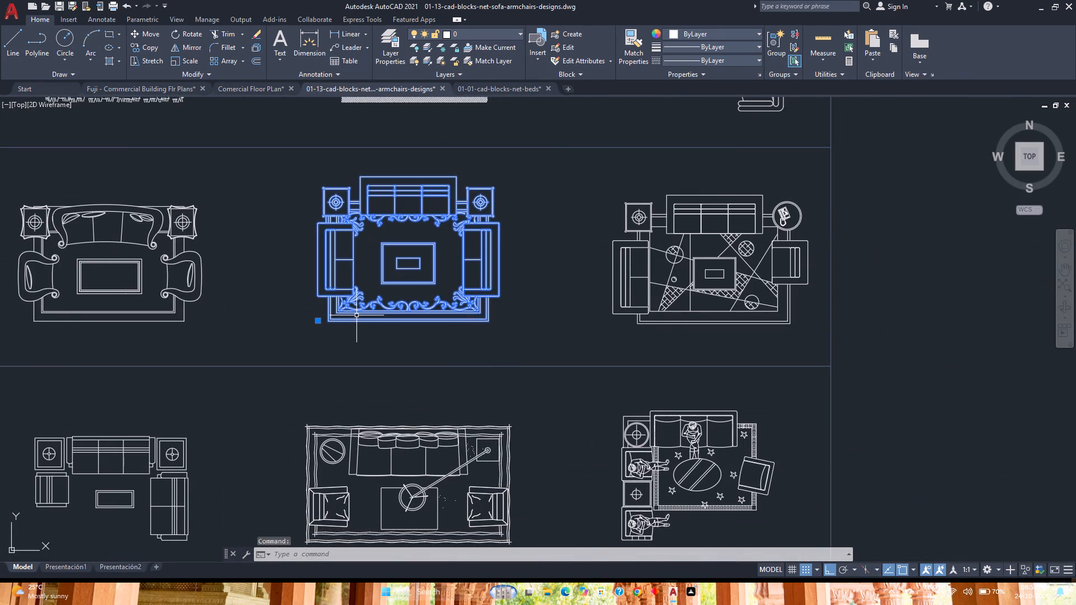
pyautogui.hotkey('ctrl', 'c')
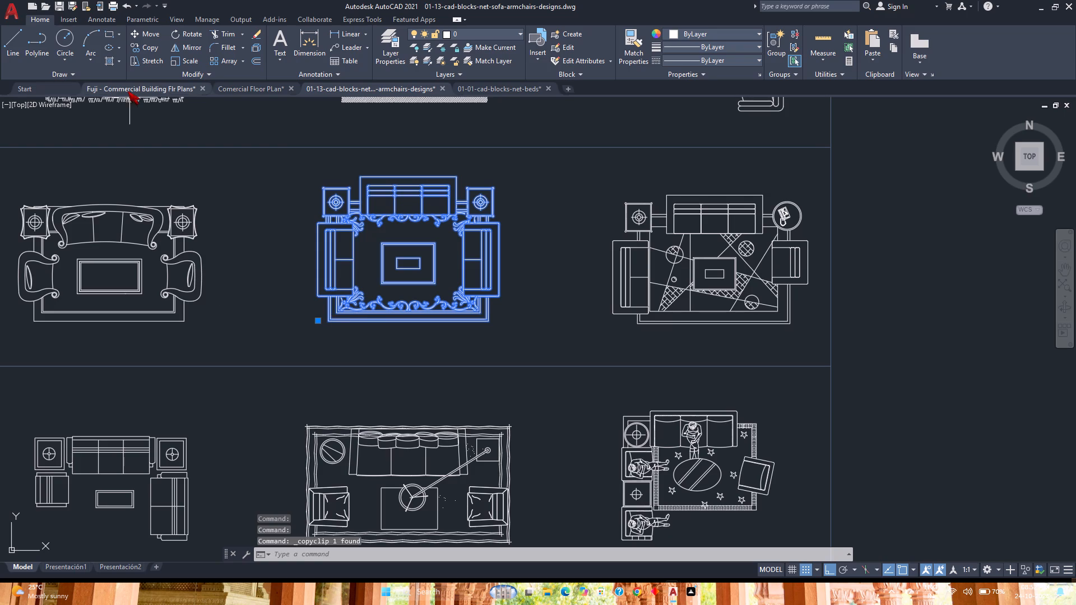
# Paste the copied sofa set into the Fuji commercial building floor plan drawing, in the empty space east of the plan.
pyautogui.click(117, 92)
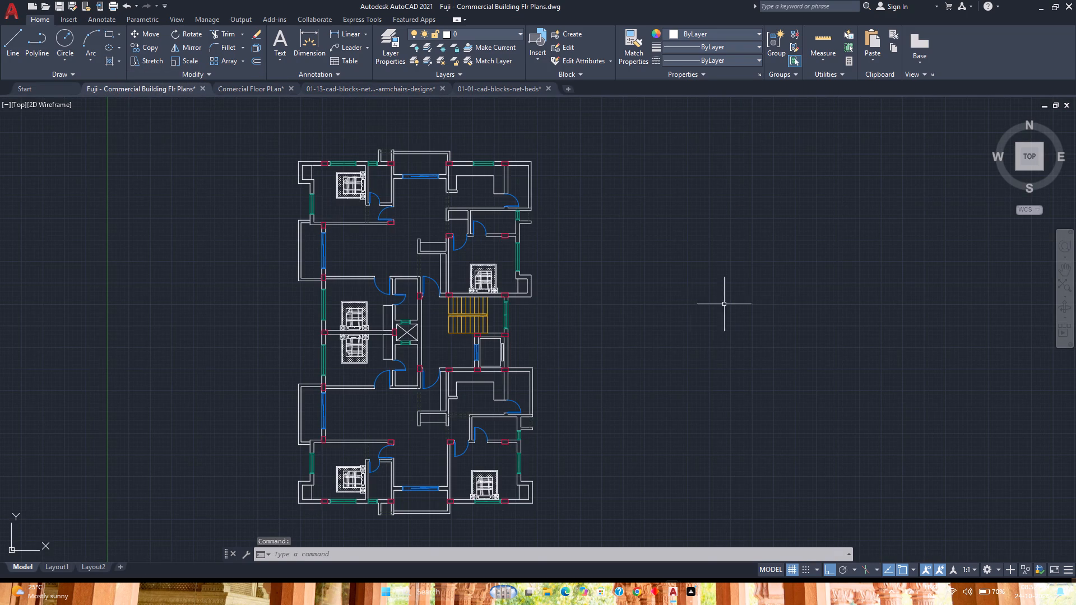
pyautogui.hotkey('ctrl', 'v')
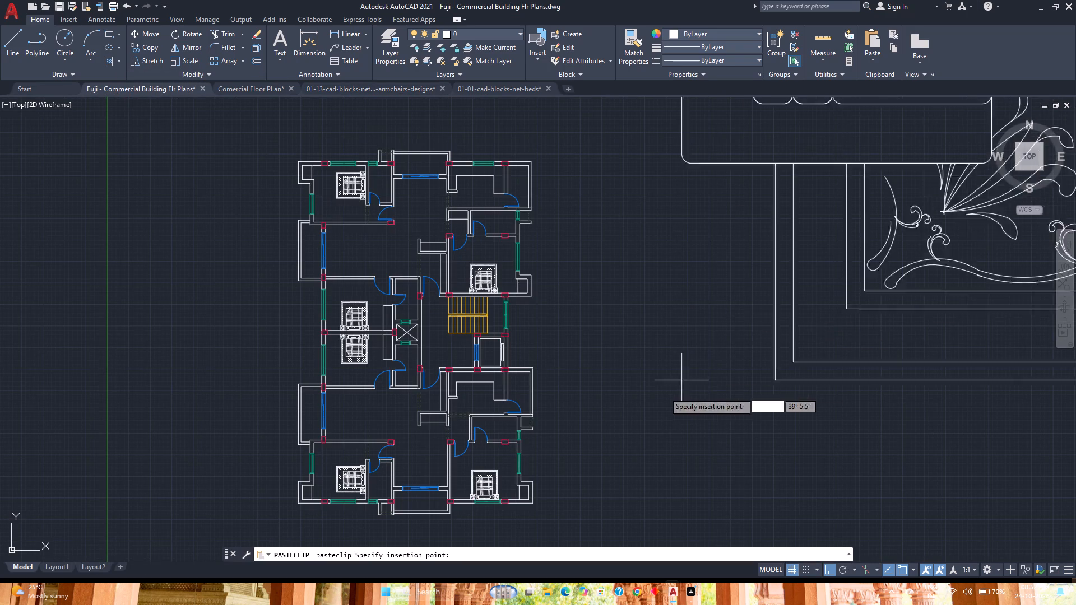
pyautogui.scroll(-1, 654, 402)
pyautogui.moveTo(654, 402); pyautogui.dragTo(390, 427, button='middle')
pyautogui.middleClick(390, 427)
pyautogui.scroll(-3, 391, 427)
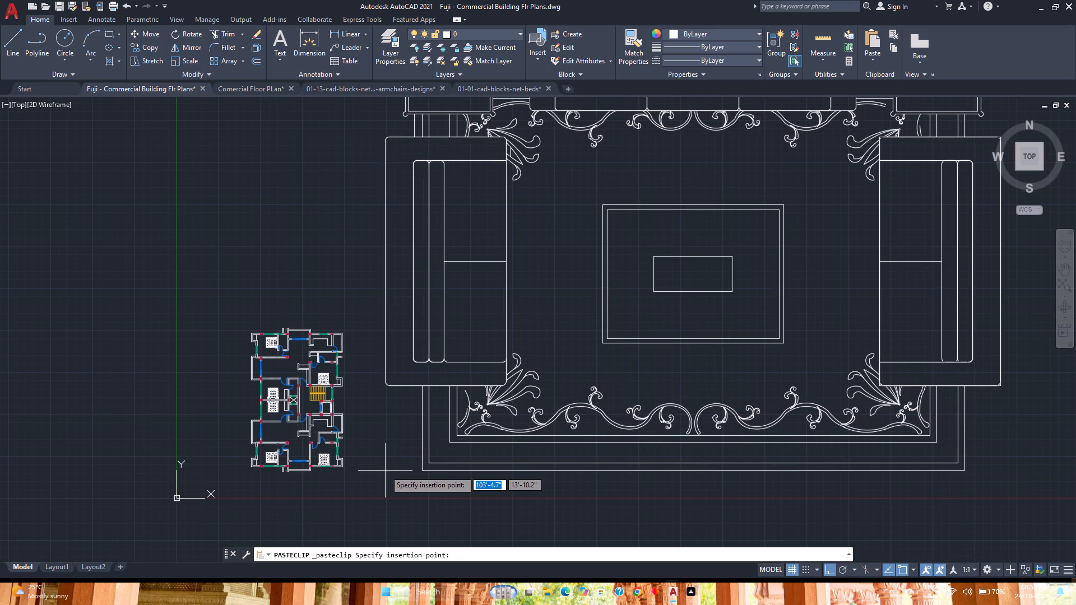
pyautogui.click(387, 471)
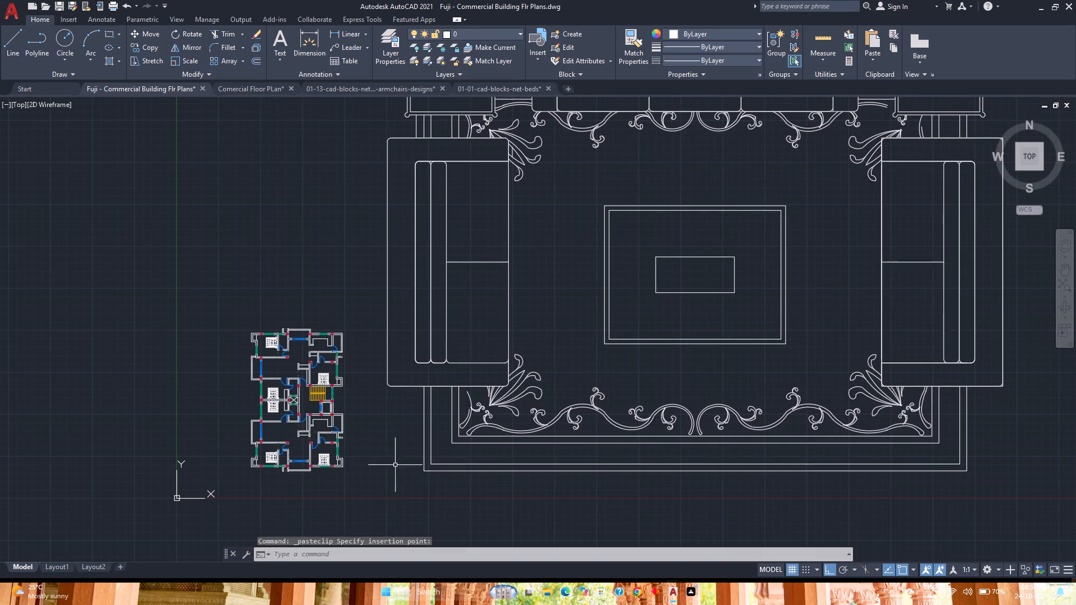
# Draw horizontal construction lines through the lower seat edge of the pasted set's west two-seat sofa and 2' above it.
pyautogui.scroll(-2, 409, 449)
pyautogui.scroll(1, 424, 432)
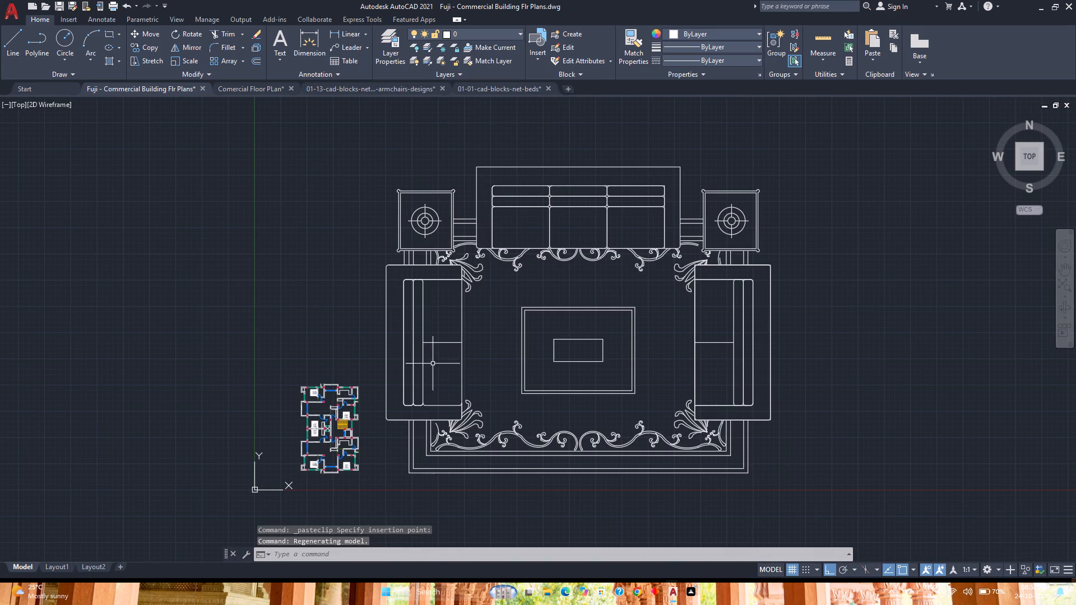
pyautogui.scroll(1, 434, 411)
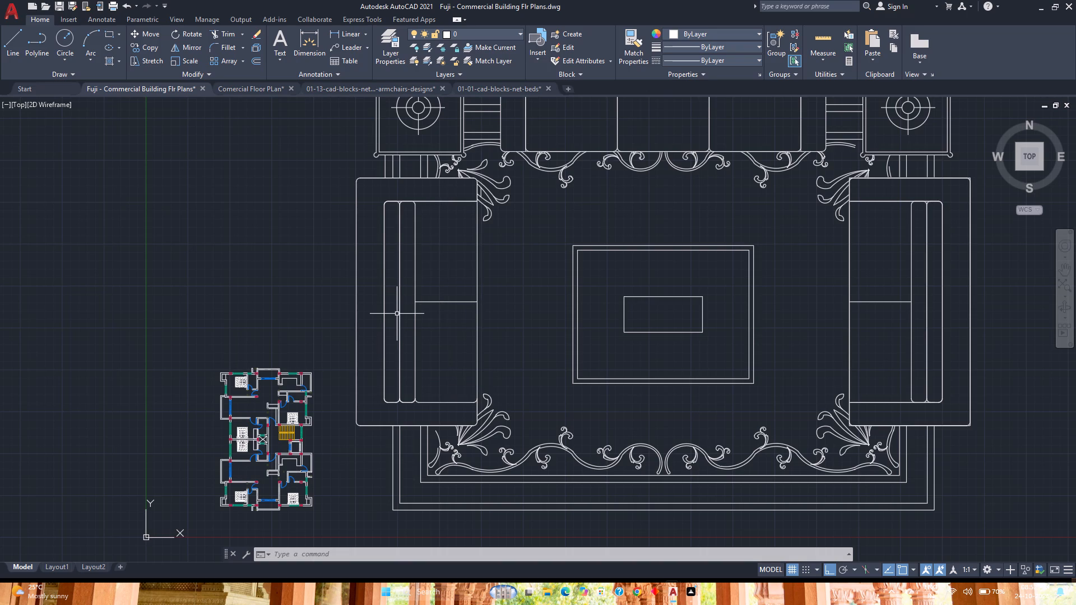
pyautogui.write('xl')
pyautogui.press('Return')
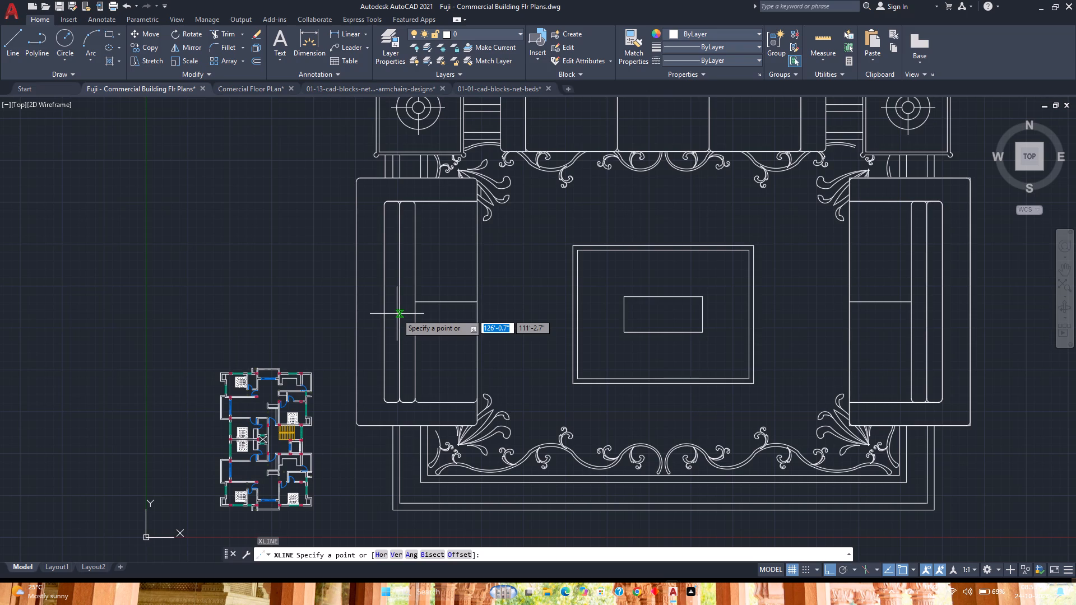
pyautogui.press('h')
pyautogui.press('Return')
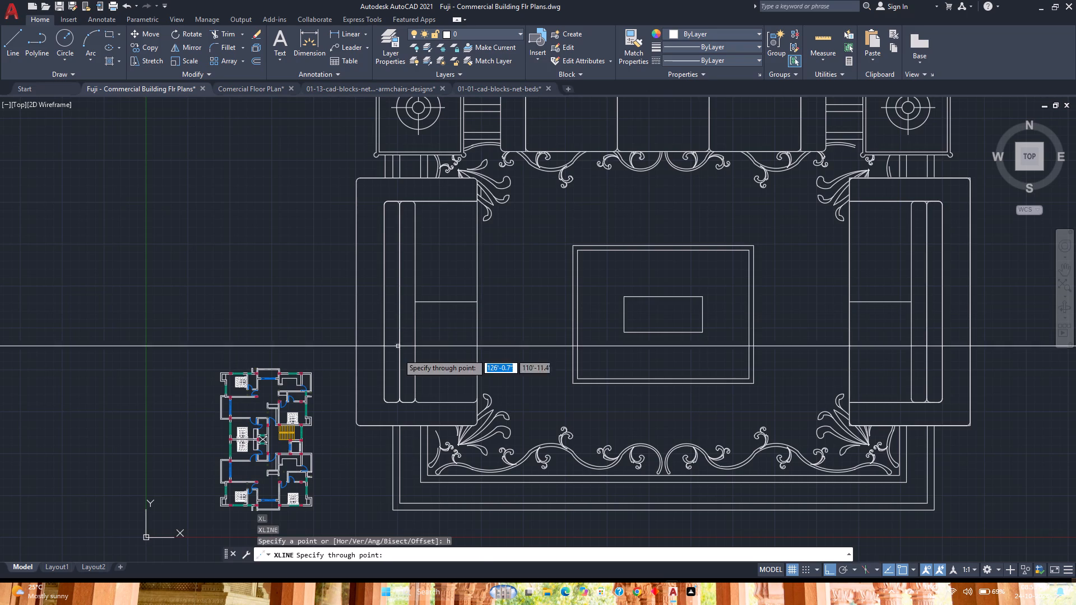
pyautogui.scroll(4, 441, 406)
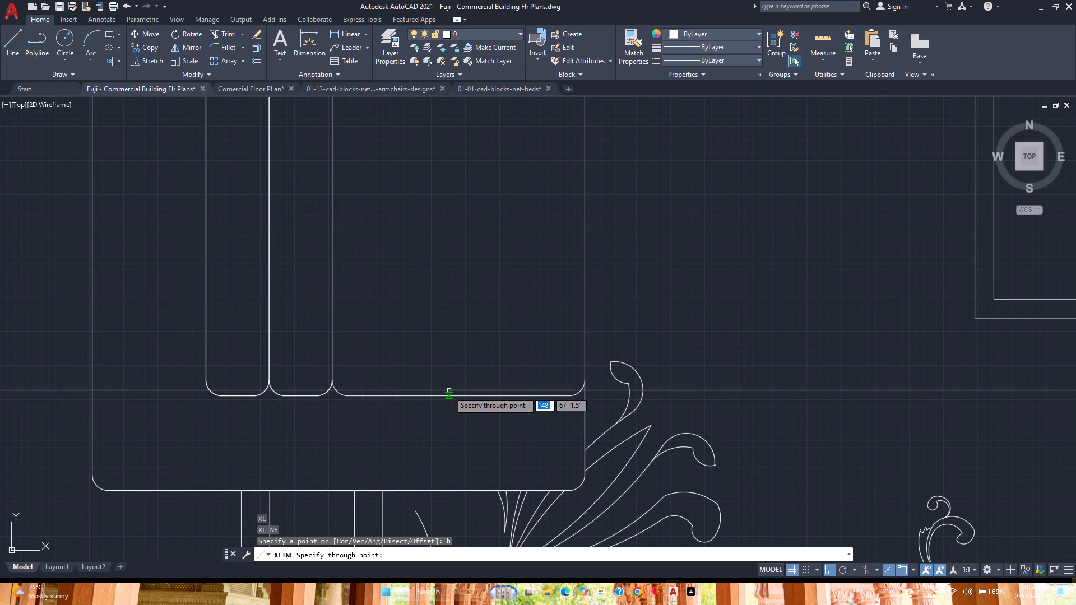
pyautogui.scroll(-1, 452, 397)
pyautogui.scroll(5, 452, 397)
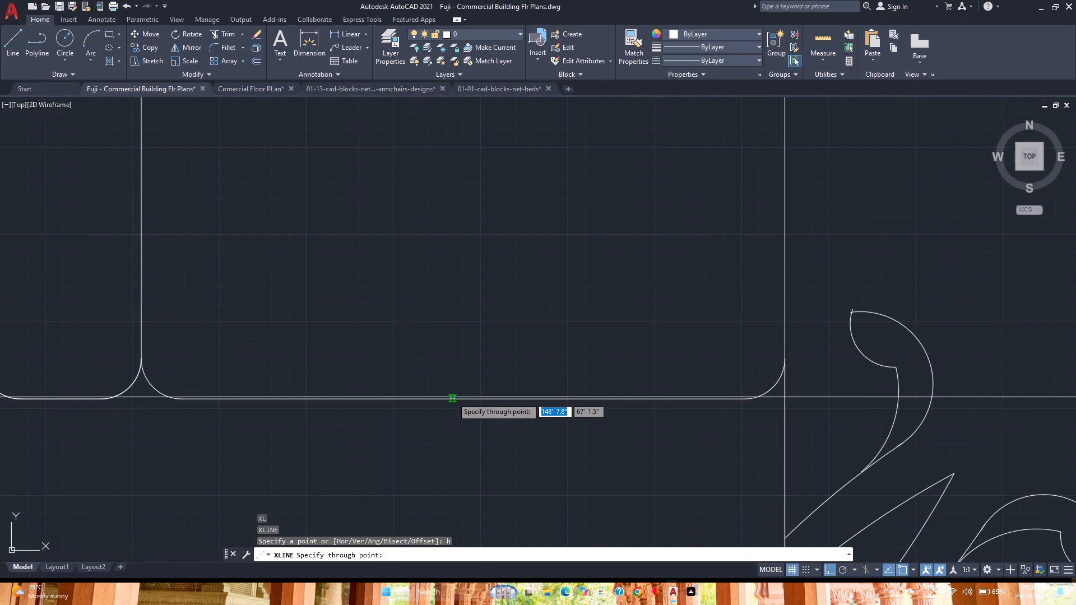
pyautogui.click(462, 395)
pyautogui.scroll(-2, 462, 395)
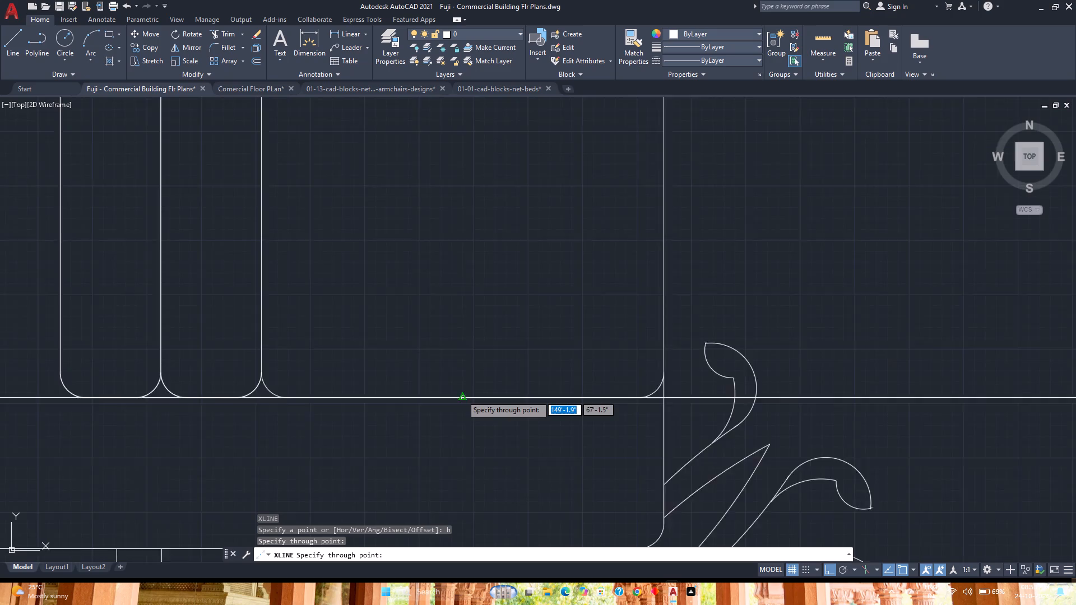
pyautogui.write("2'")
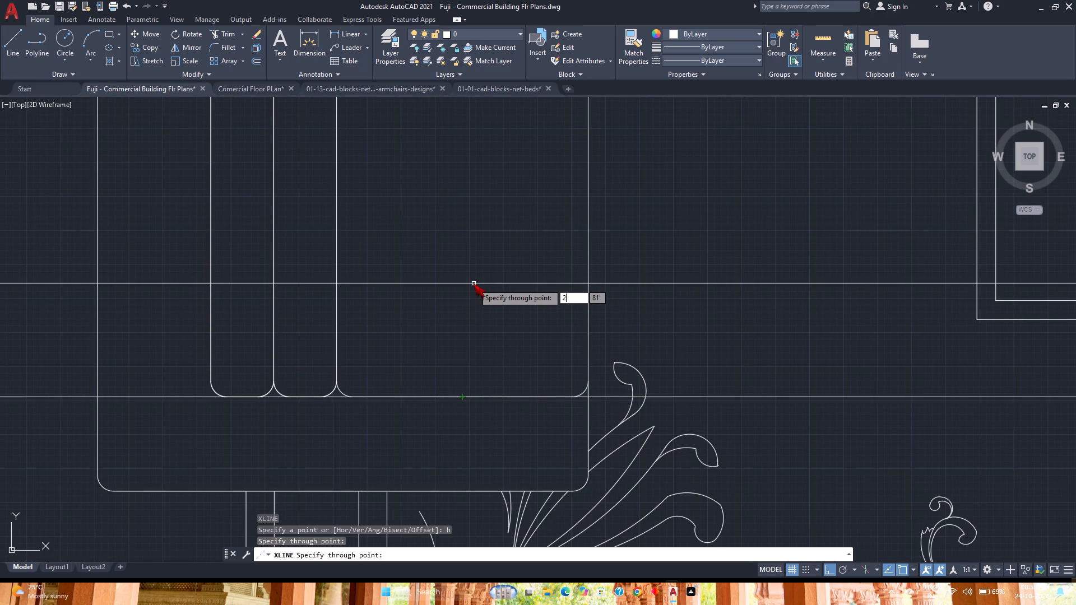
pyautogui.press('Return')
pyautogui.press('Escape')
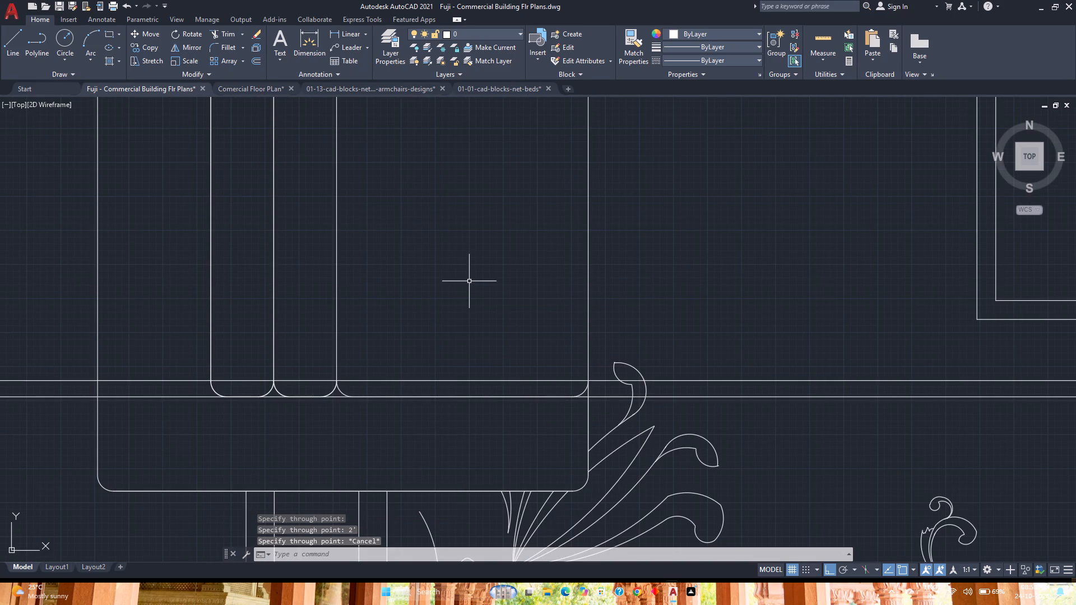
# Offset the lower construction line at the west two-seat sofa's seat edge 2' upward.
pyautogui.click(255, 62)
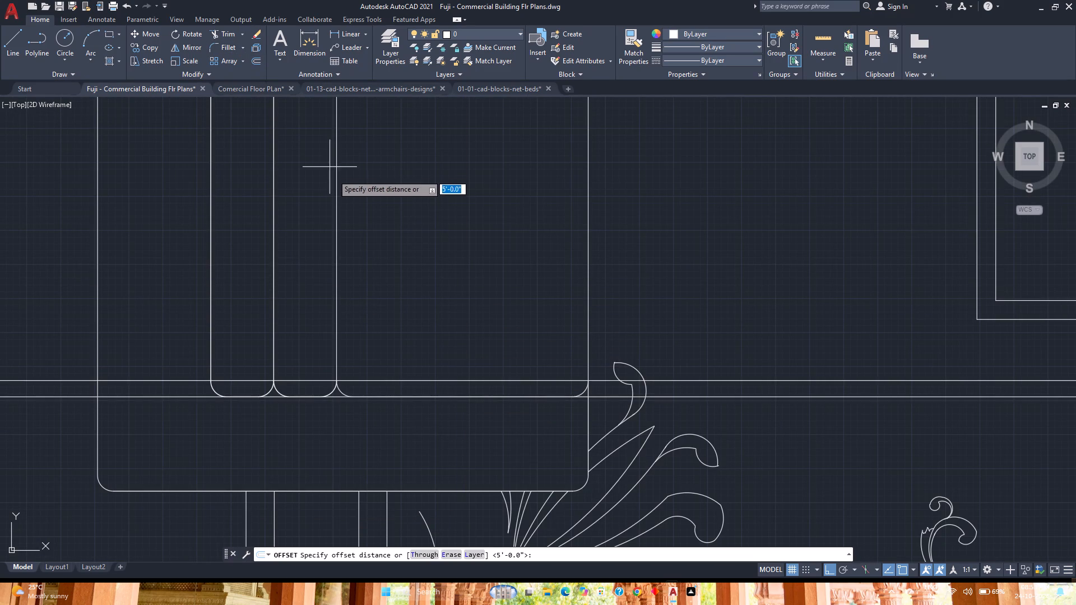
pyautogui.write("2'")
pyautogui.press('Return')
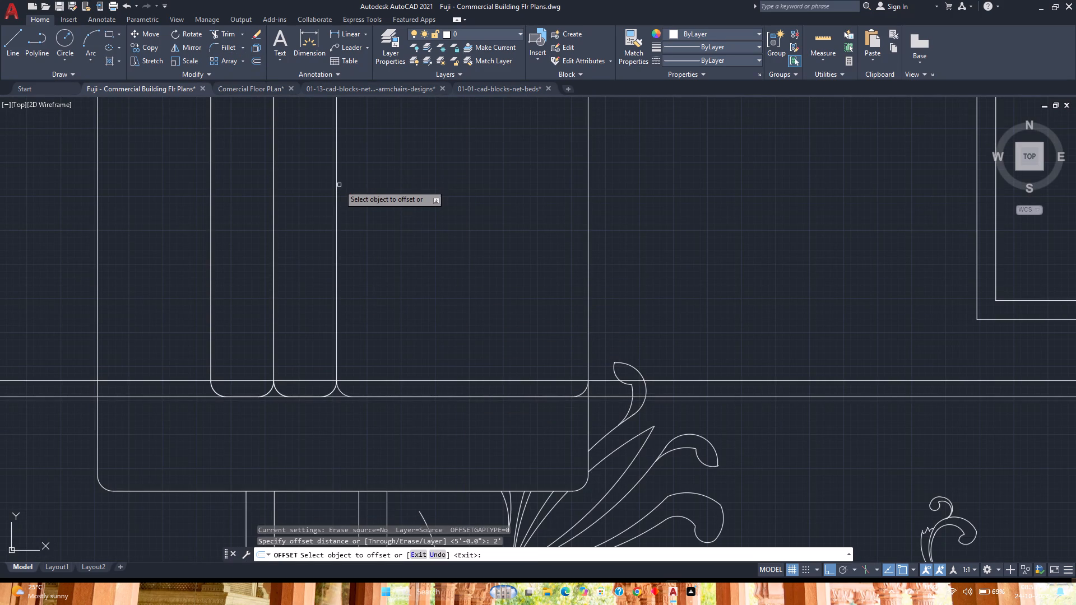
pyautogui.click(150, 396)
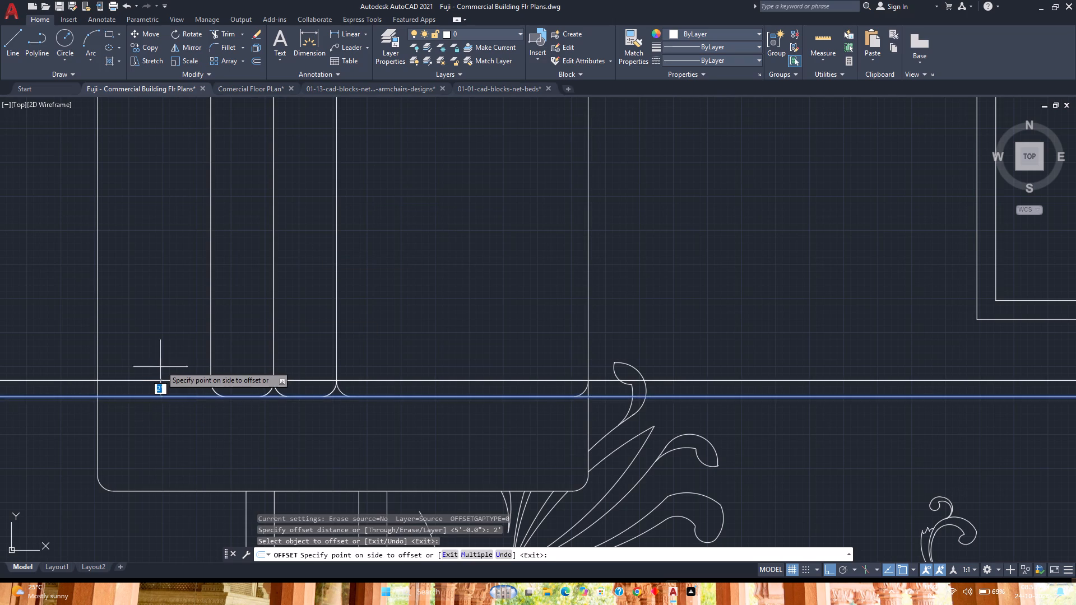
pyautogui.scroll(-1, 161, 373)
pyautogui.scroll(11, 161, 375)
pyautogui.moveTo(170, 386); pyautogui.dragTo(344, 238, button='middle')
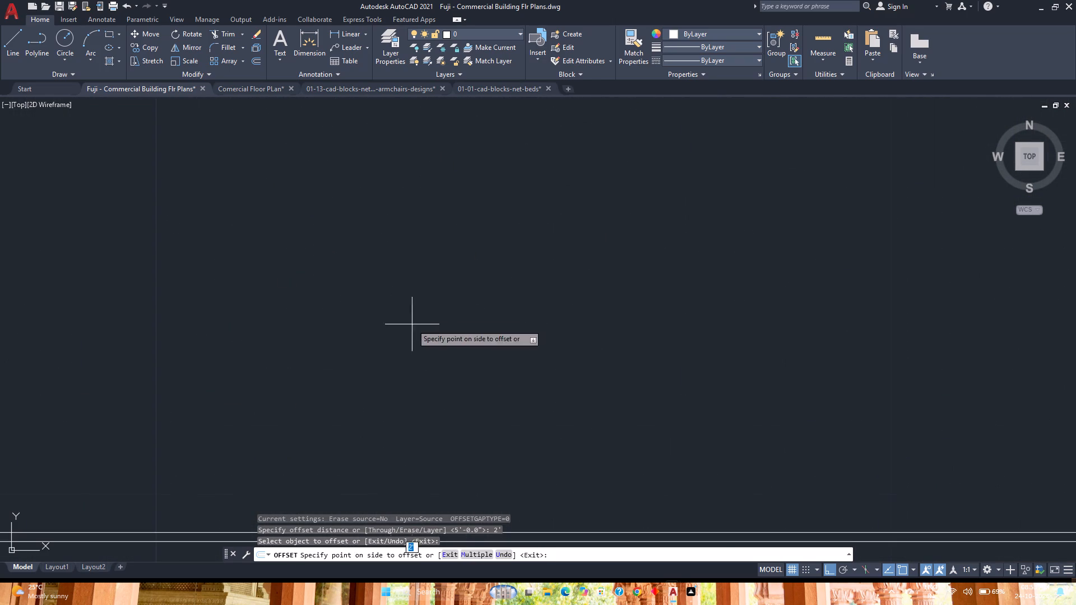
pyautogui.moveTo(494, 368); pyautogui.dragTo(442, 234, button='middle')
pyautogui.moveTo(442, 234); pyautogui.dragTo(435, 209, button='middle')
pyautogui.click(435, 227)
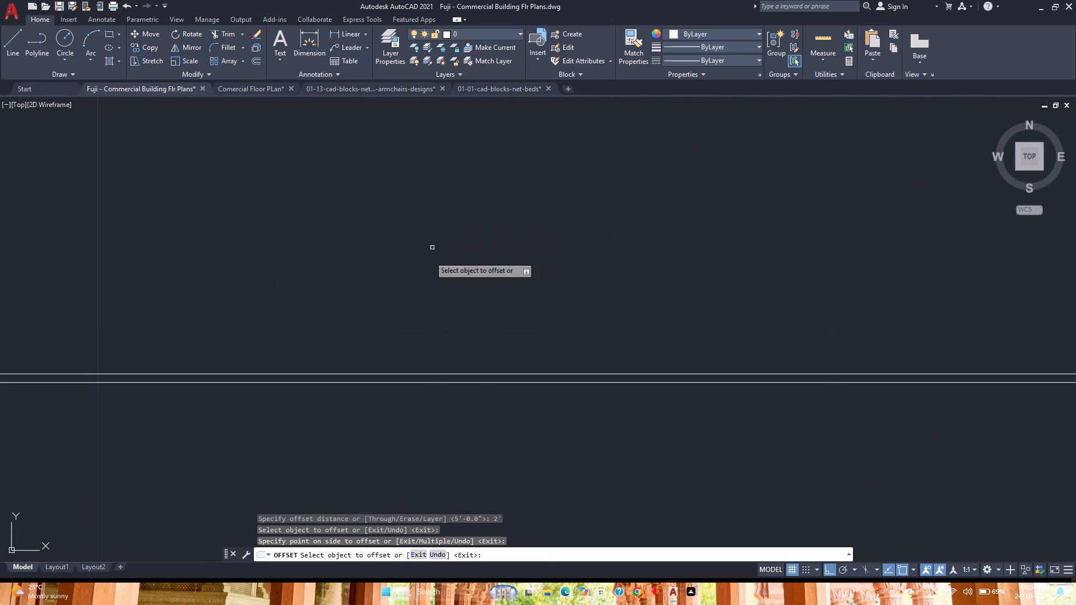
pyautogui.press('Escape')
# Erase the lower of the two nearly coincident upper construction lines.
pyautogui.click(372, 383)
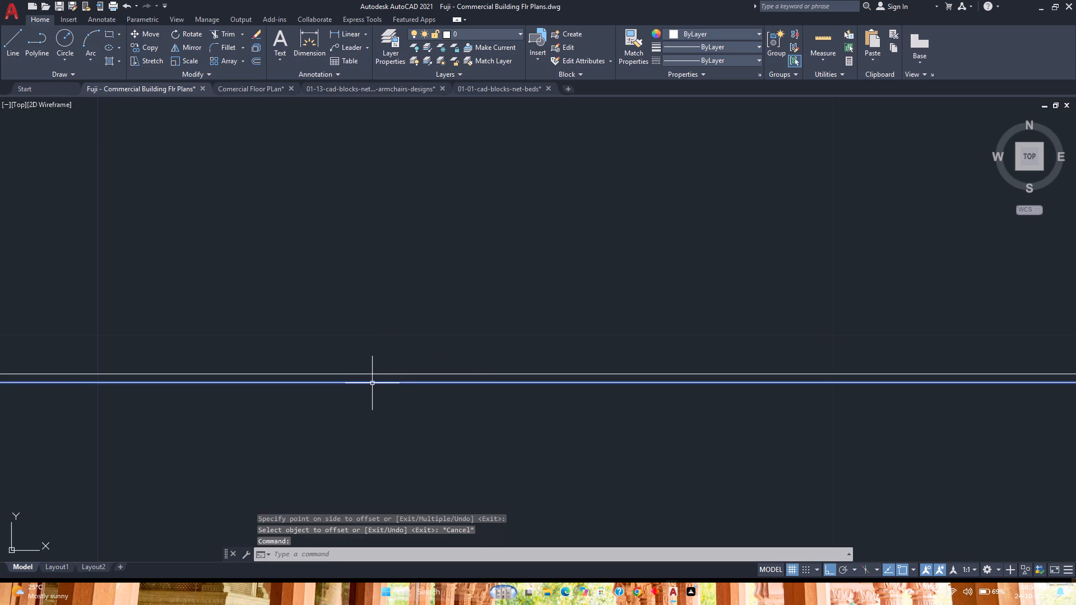
pyautogui.press('Delete')
# Scale the sofa set down about the west two-seat sofa's lower seat edge midpoint, roughly fitting its lower seat between the construction lines.
pyautogui.scroll(-6, 358, 375)
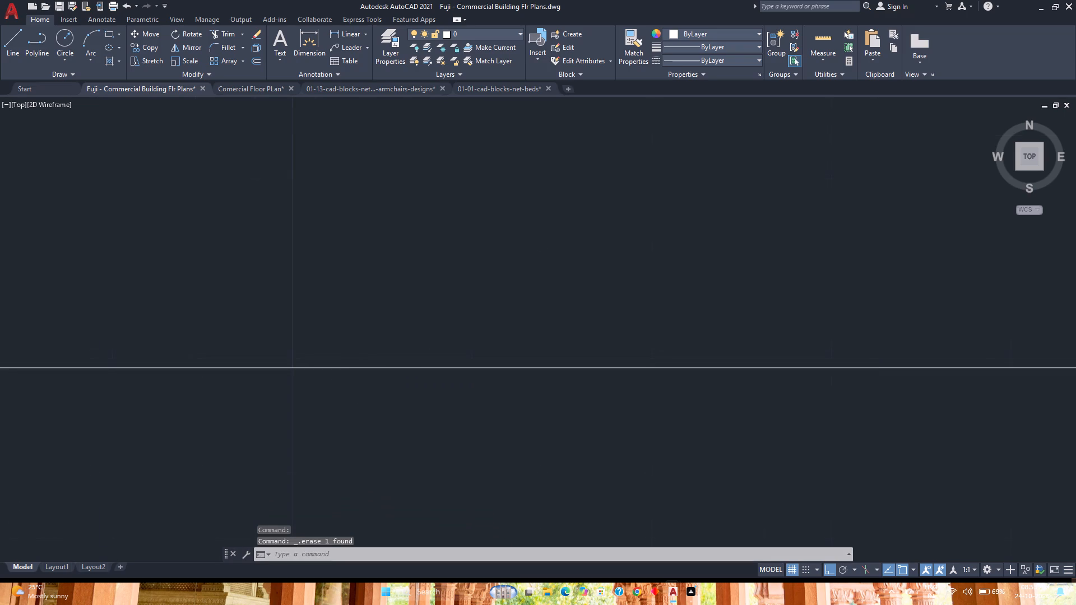
pyautogui.scroll(-6, 354, 364)
pyautogui.moveTo(461, 389); pyautogui.dragTo(353, 362, button='middle')
pyautogui.middleClick(353, 362)
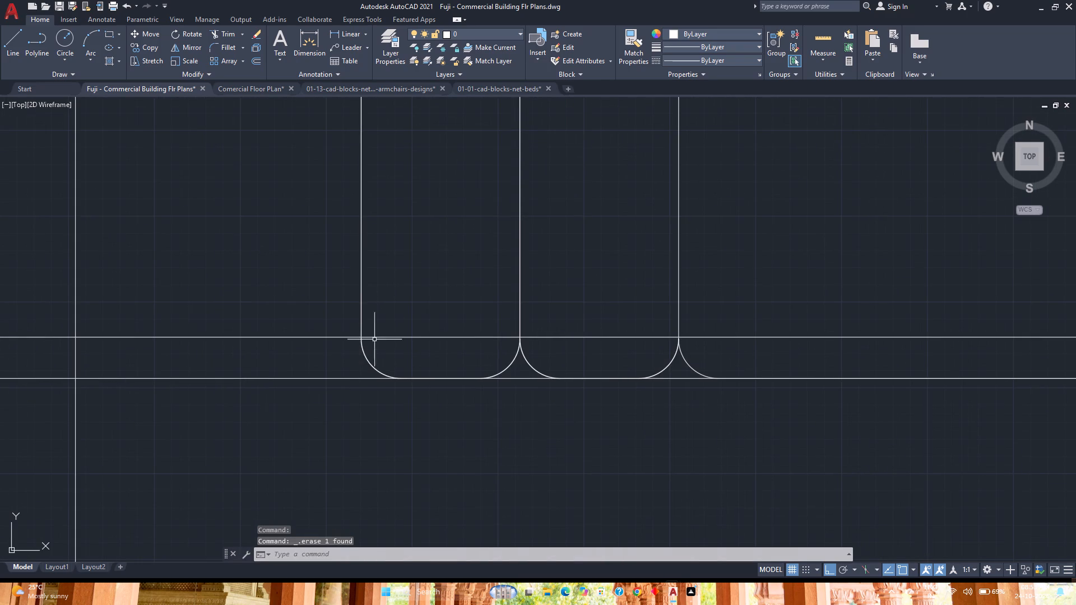
pyautogui.click(360, 298)
pyautogui.scroll(-2, 412, 371)
pyautogui.moveTo(412, 371); pyautogui.dragTo(337, 368, button='middle')
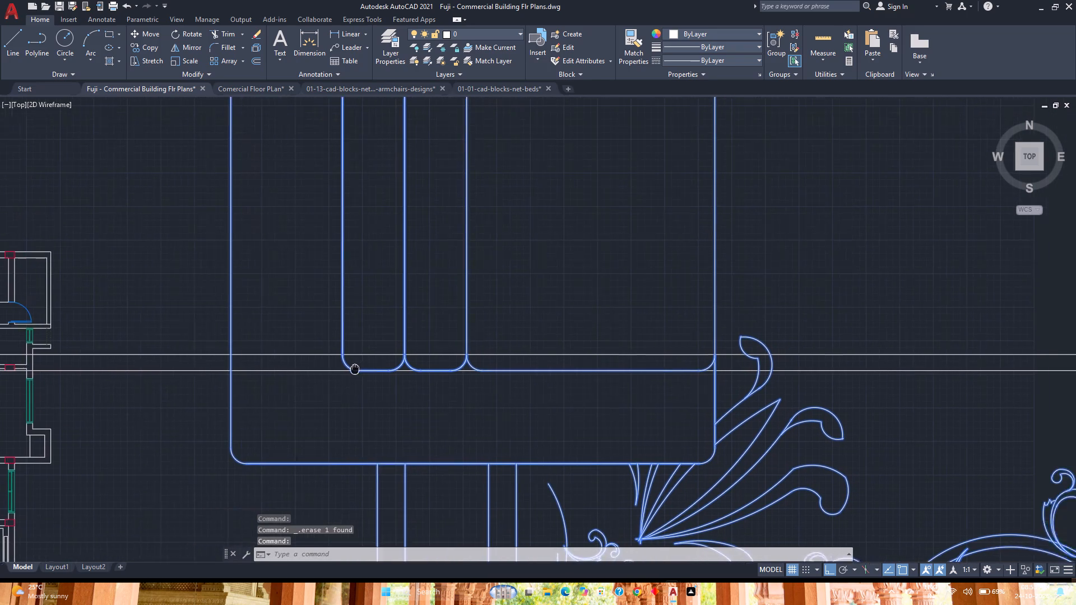
pyautogui.moveTo(337, 368); pyautogui.dragTo(328, 368, button='middle')
pyautogui.write('sc')
pyautogui.press('Return')
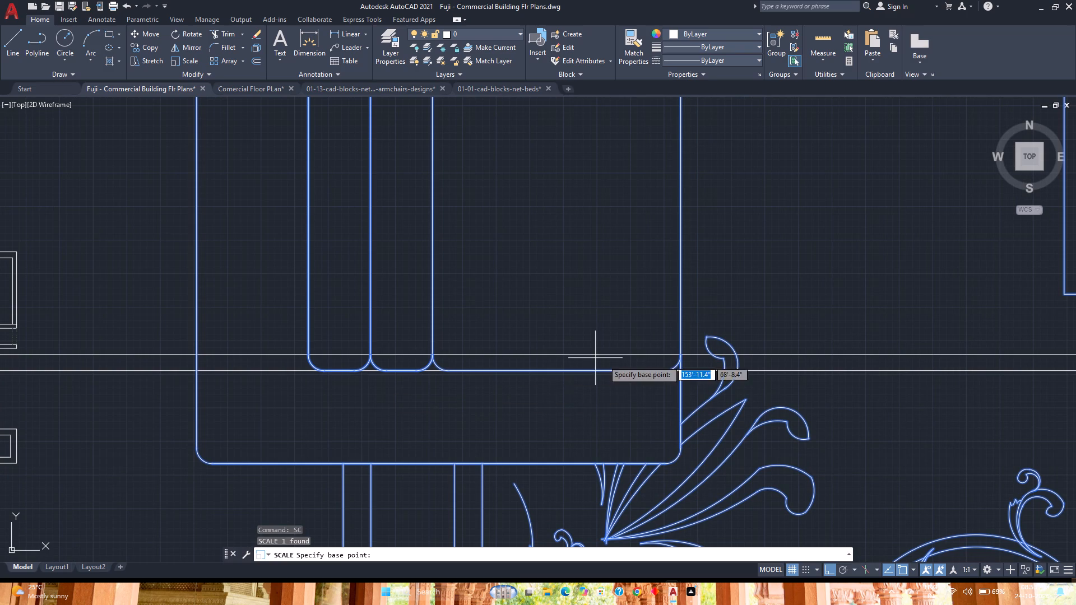
pyautogui.click(559, 372)
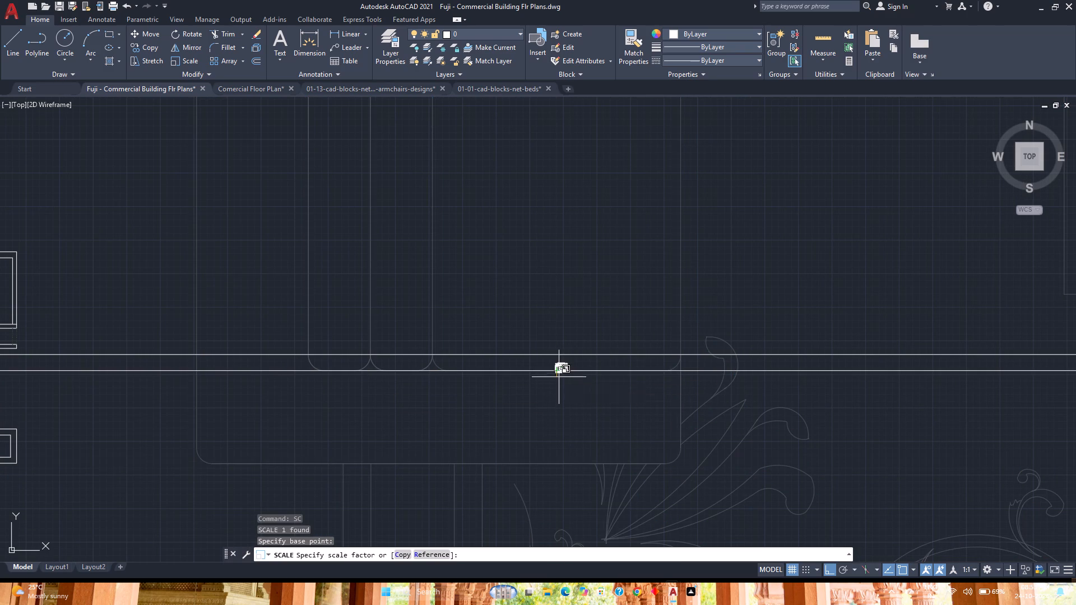
pyautogui.scroll(3, 560, 370)
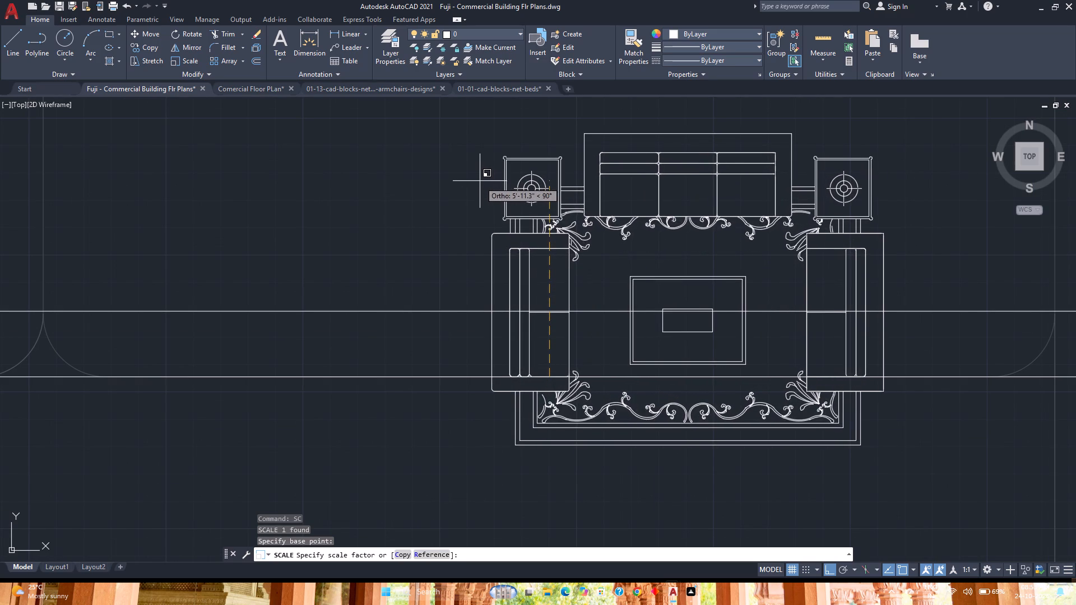
pyautogui.click(479, 180)
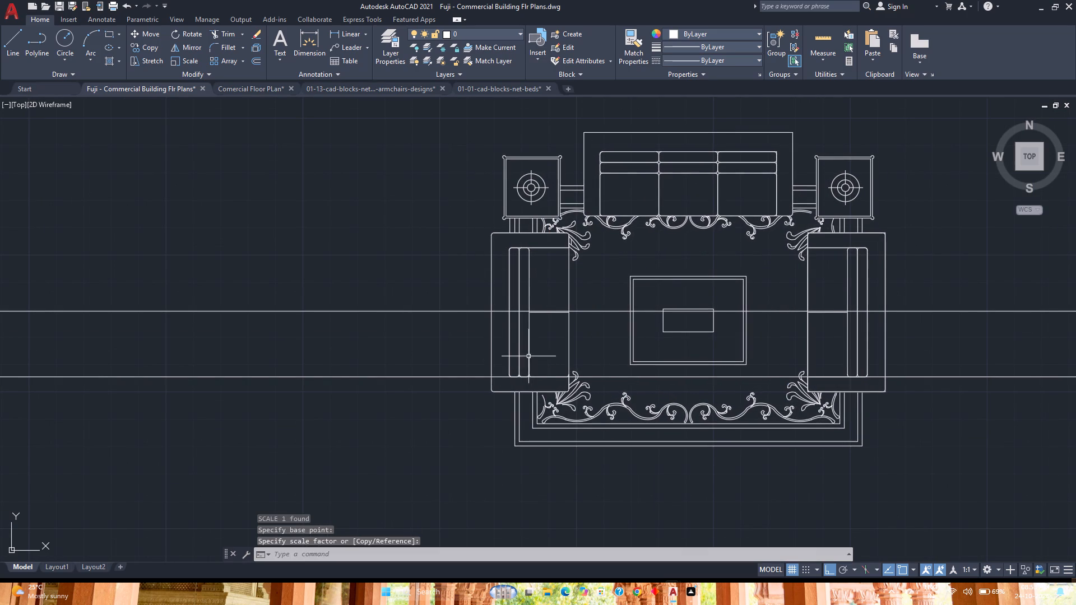
# Scale the sofa set by reference about the same seat edge midpoint, matching the lower seat's width to the 2' construction line spacing.
pyautogui.click(528, 356)
pyautogui.write('sca')
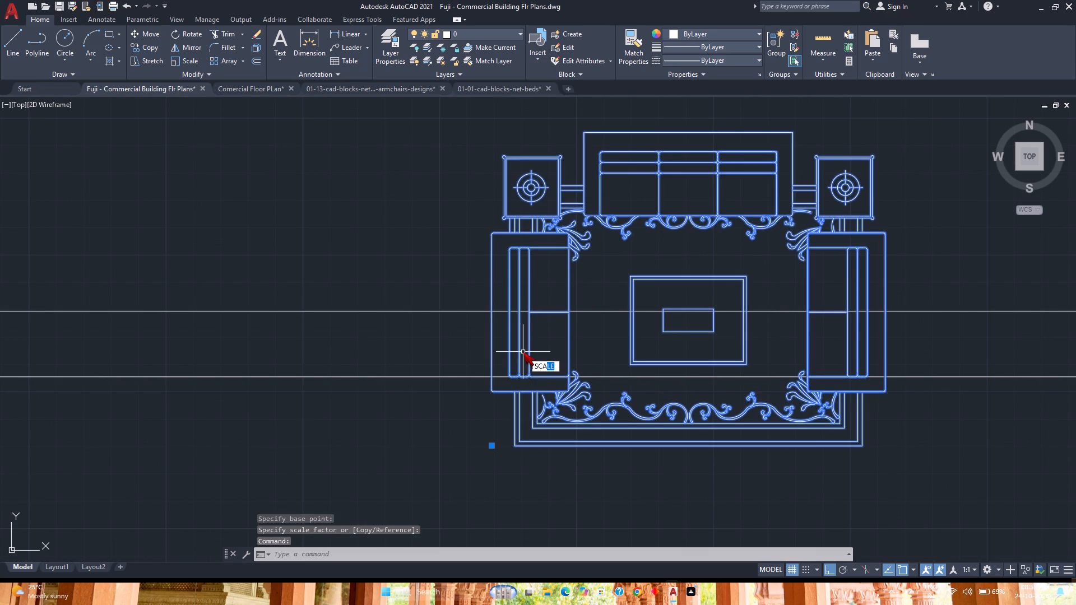
pyautogui.press('Return')
pyautogui.scroll(2, 544, 373)
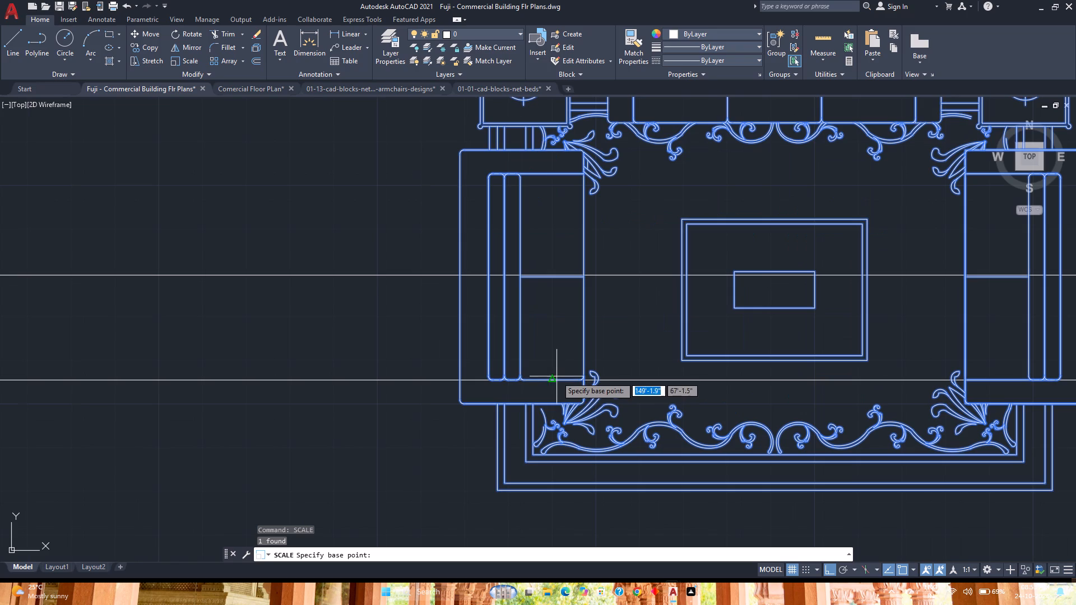
pyautogui.click(555, 382)
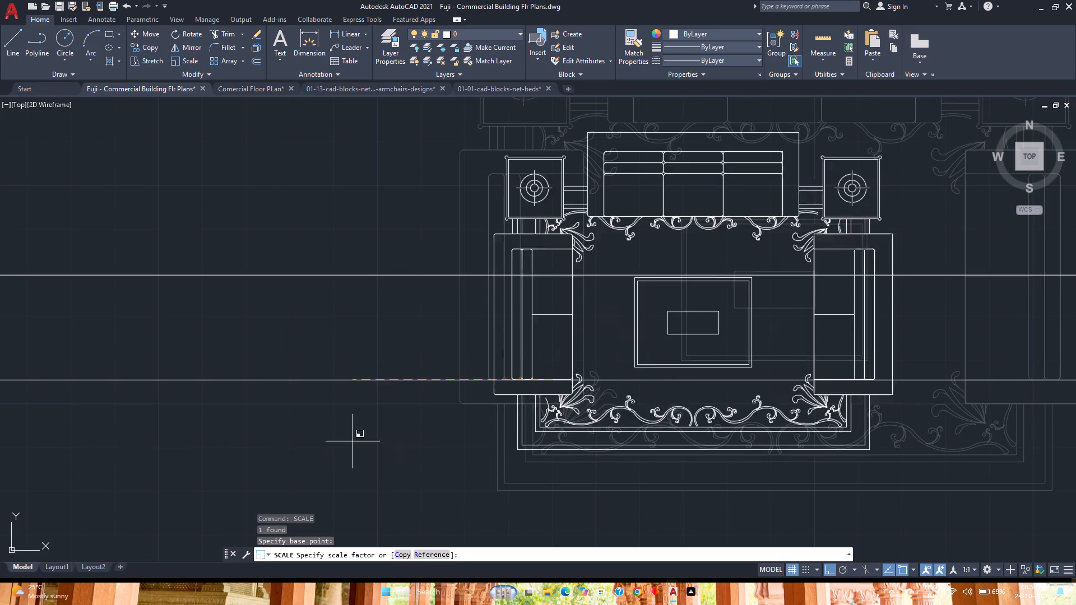
pyautogui.click(426, 555)
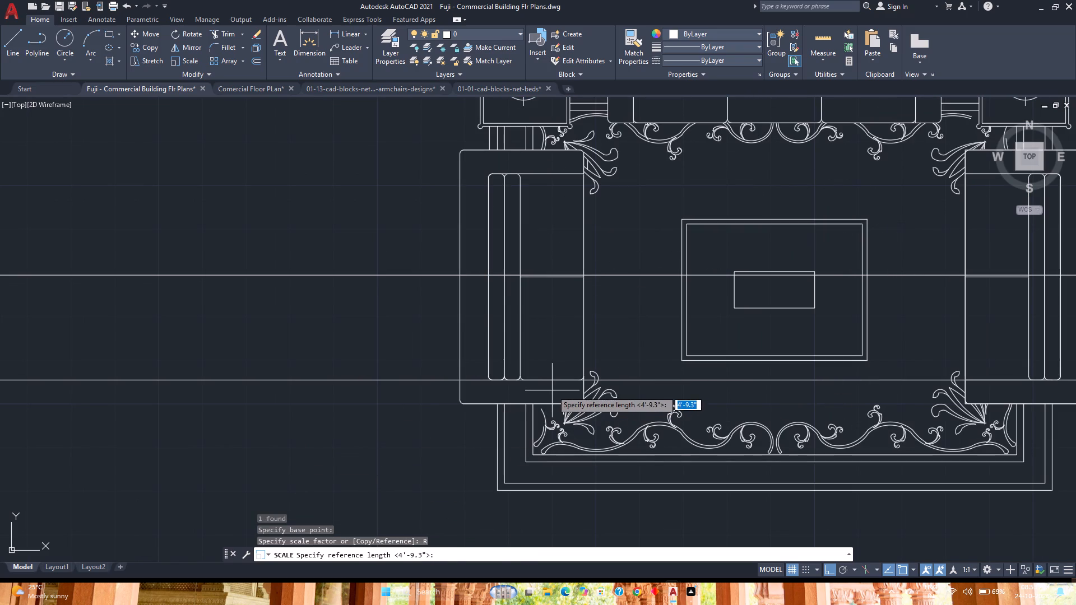
pyautogui.click(554, 381)
pyautogui.scroll(2, 545, 275)
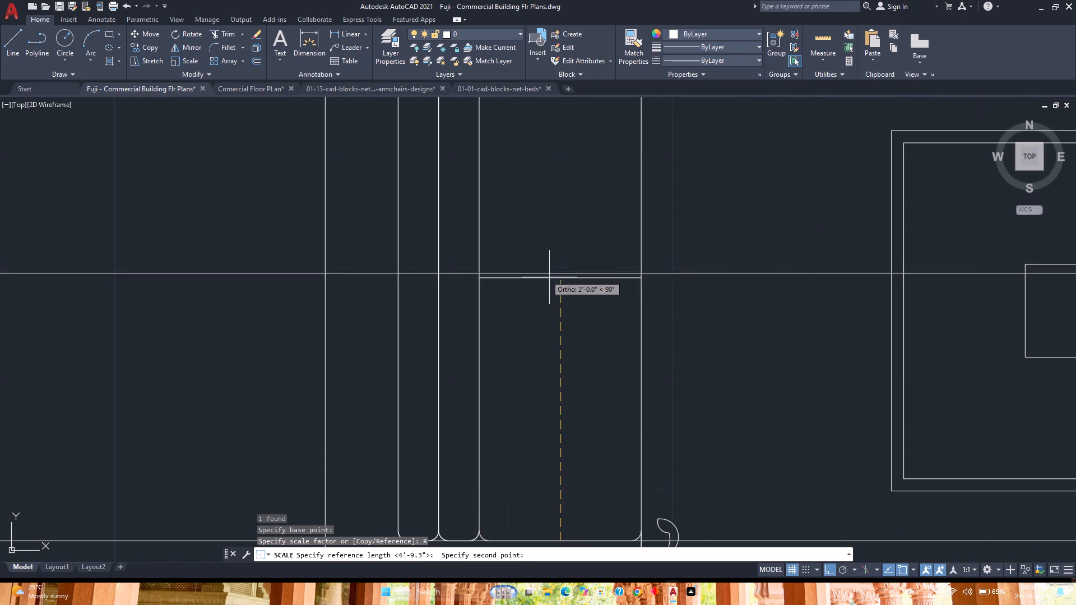
pyautogui.scroll(1, 553, 280)
pyautogui.click(565, 278)
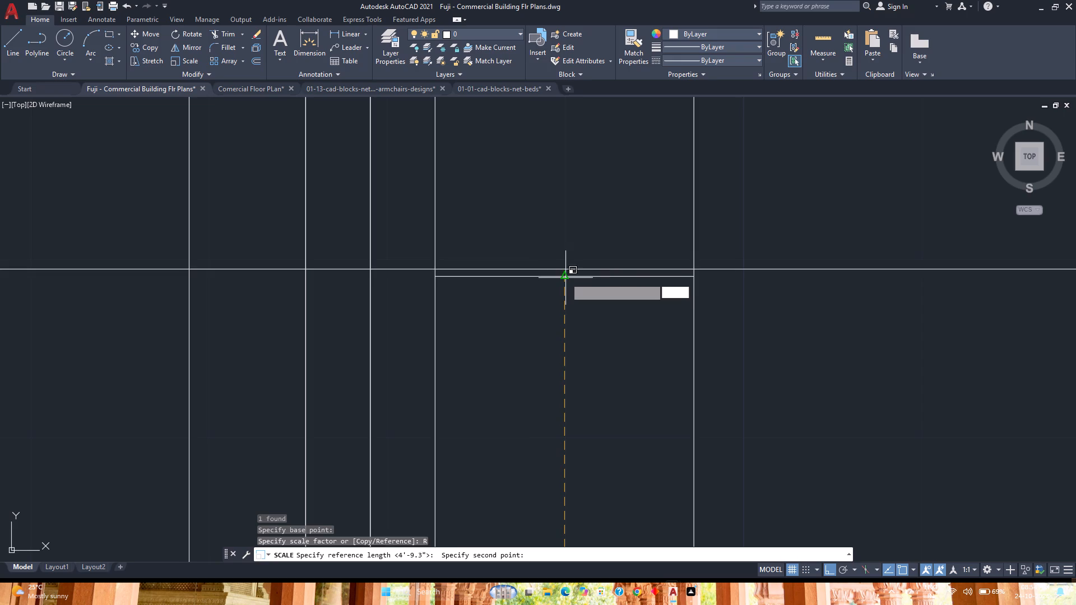
pyautogui.click(565, 268)
# Erase the two horizontal construction lines crossing the sofa set.
pyautogui.scroll(-2, 565, 268)
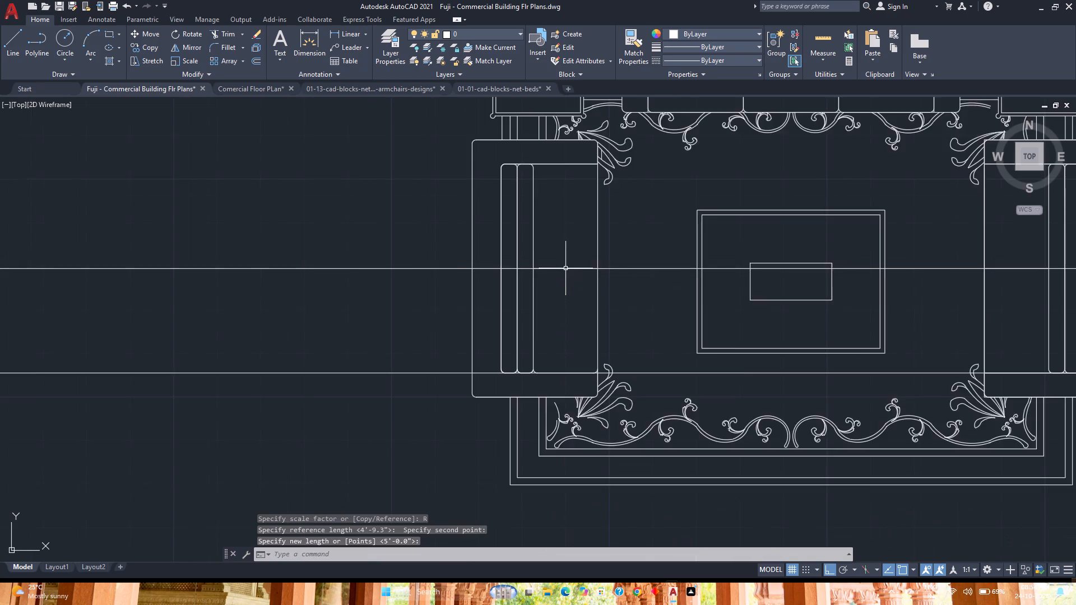
pyautogui.scroll(-2, 565, 268)
pyautogui.click(478, 350)
pyautogui.click(417, 255)
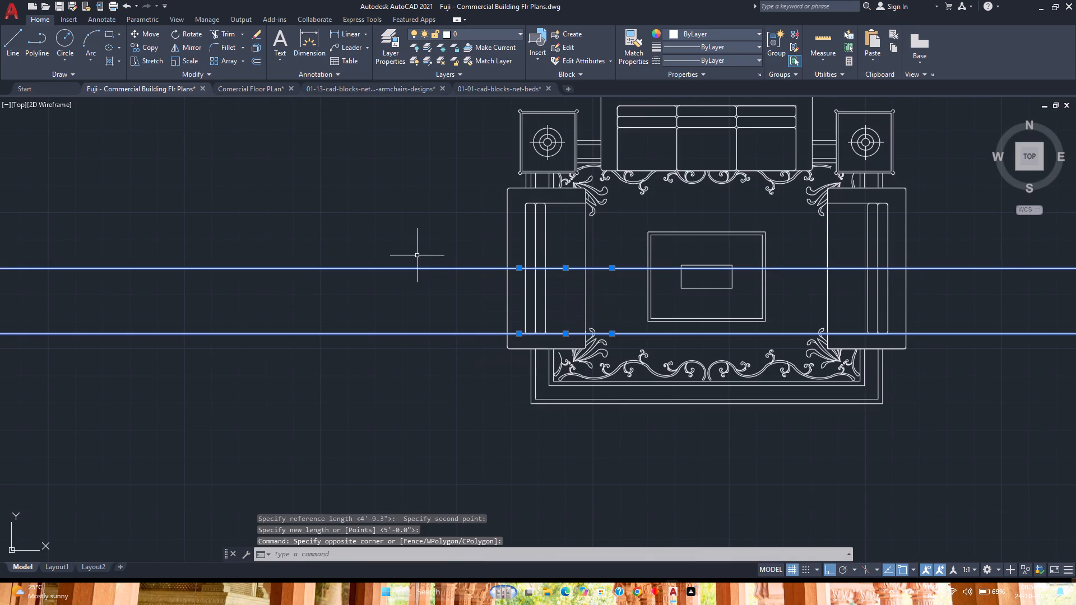
pyautogui.press('Delete')
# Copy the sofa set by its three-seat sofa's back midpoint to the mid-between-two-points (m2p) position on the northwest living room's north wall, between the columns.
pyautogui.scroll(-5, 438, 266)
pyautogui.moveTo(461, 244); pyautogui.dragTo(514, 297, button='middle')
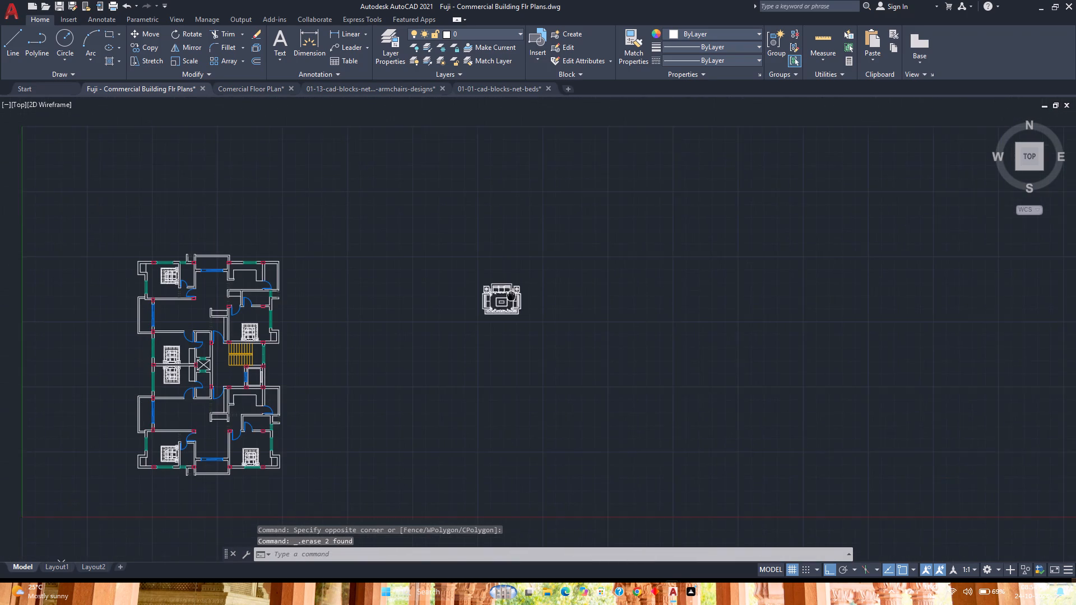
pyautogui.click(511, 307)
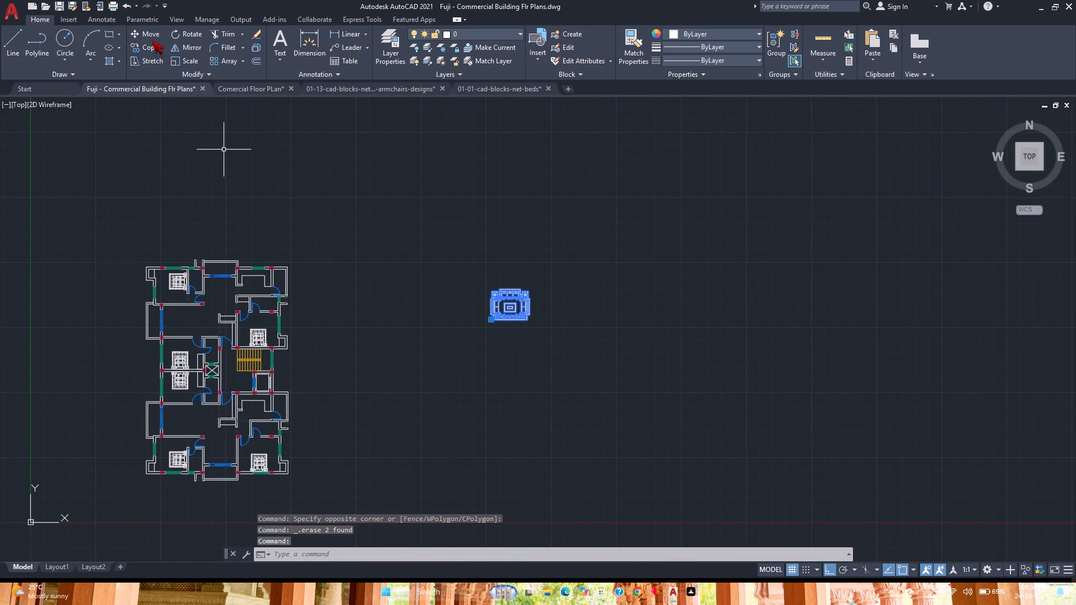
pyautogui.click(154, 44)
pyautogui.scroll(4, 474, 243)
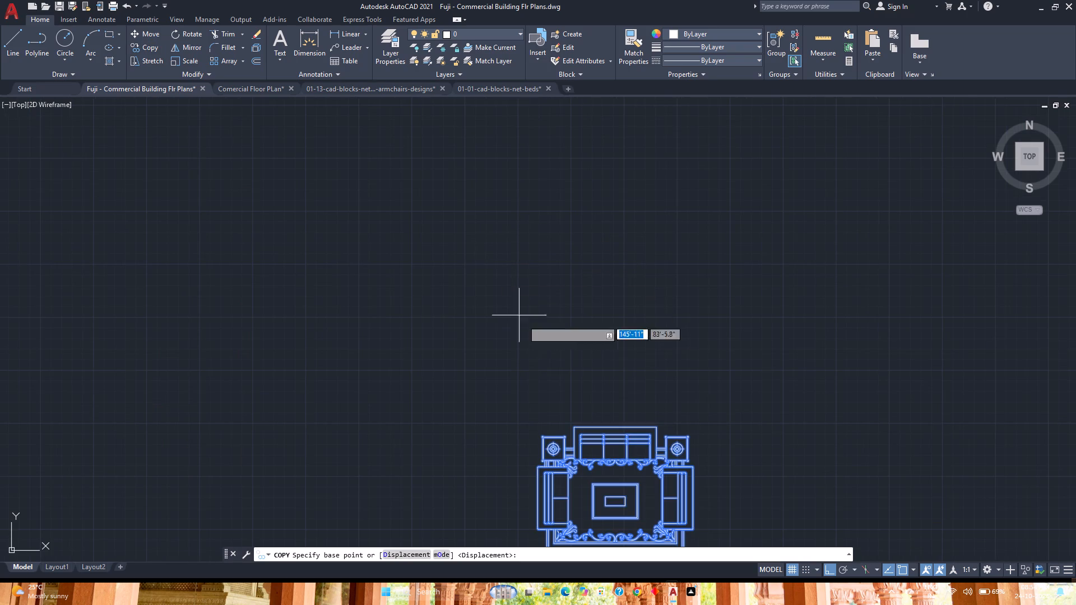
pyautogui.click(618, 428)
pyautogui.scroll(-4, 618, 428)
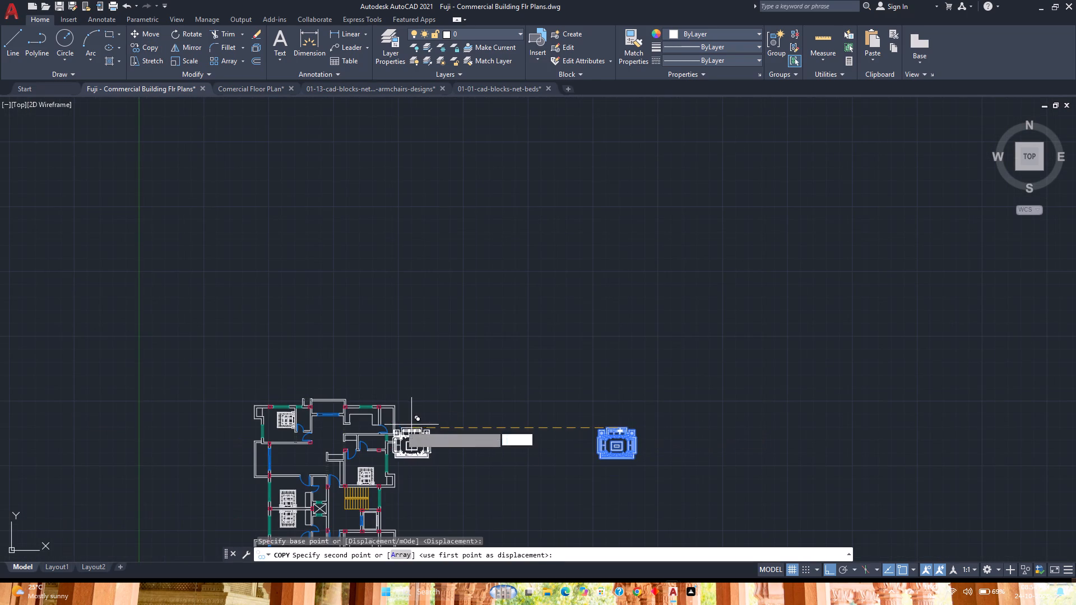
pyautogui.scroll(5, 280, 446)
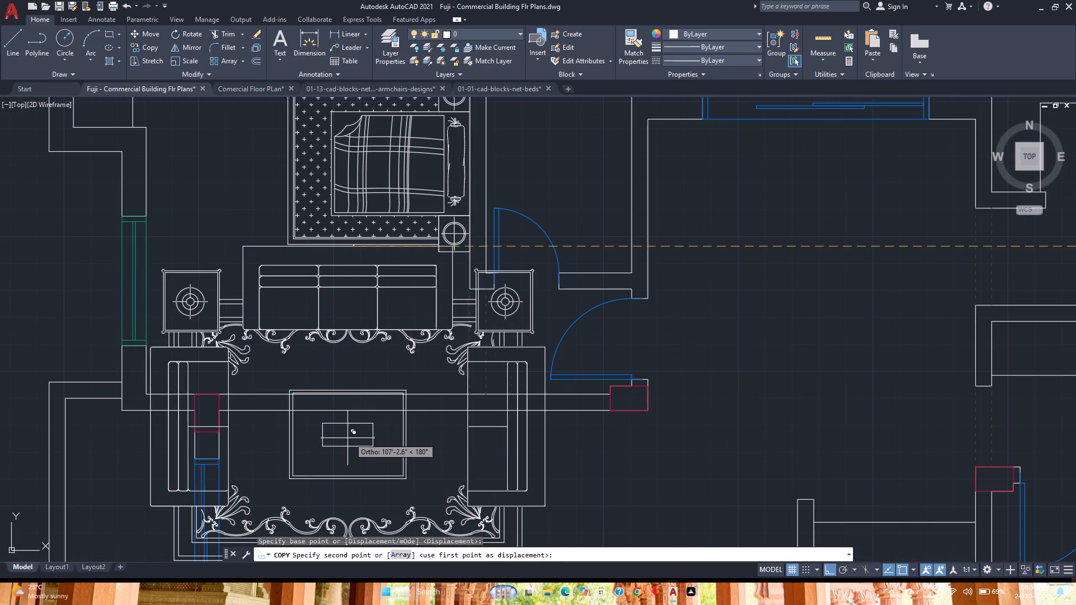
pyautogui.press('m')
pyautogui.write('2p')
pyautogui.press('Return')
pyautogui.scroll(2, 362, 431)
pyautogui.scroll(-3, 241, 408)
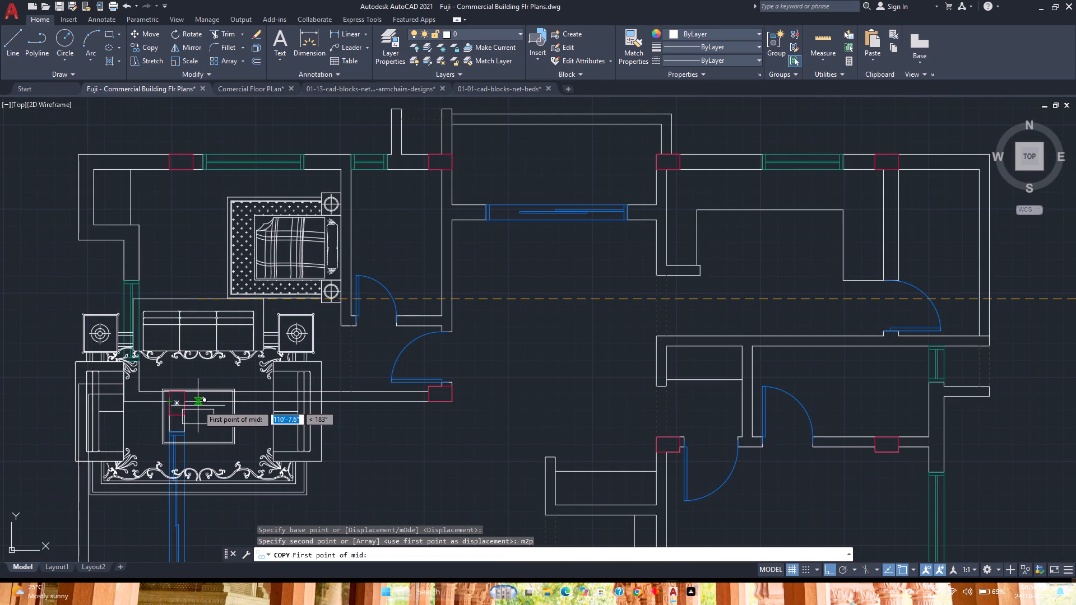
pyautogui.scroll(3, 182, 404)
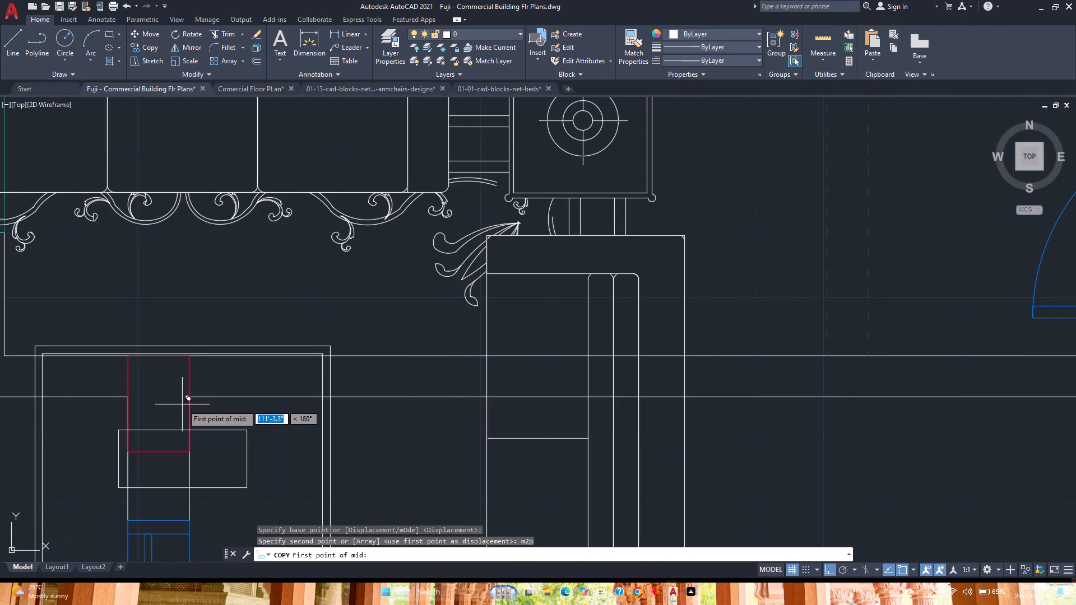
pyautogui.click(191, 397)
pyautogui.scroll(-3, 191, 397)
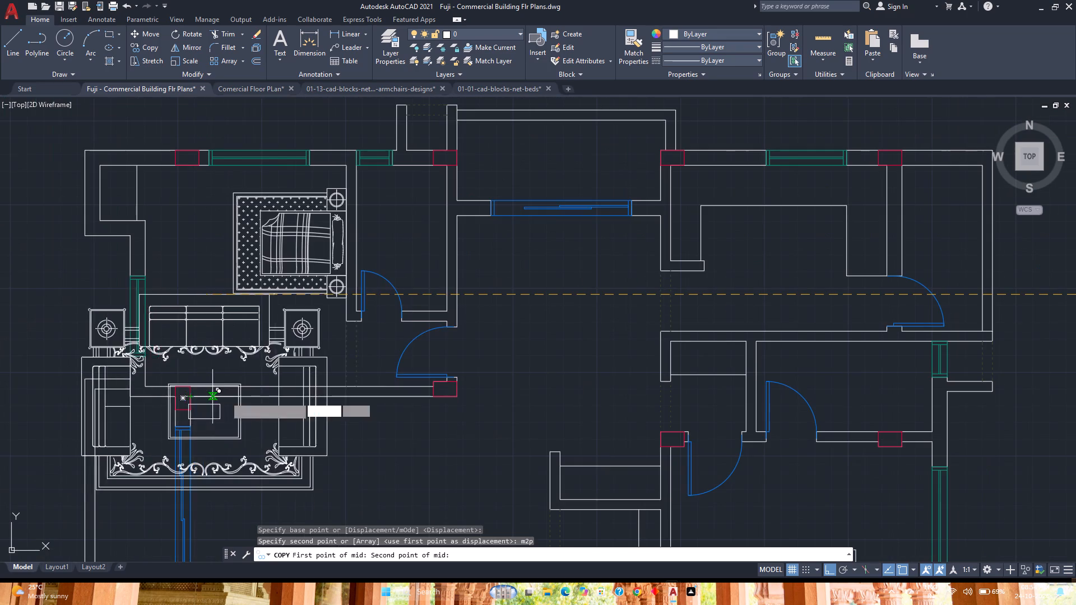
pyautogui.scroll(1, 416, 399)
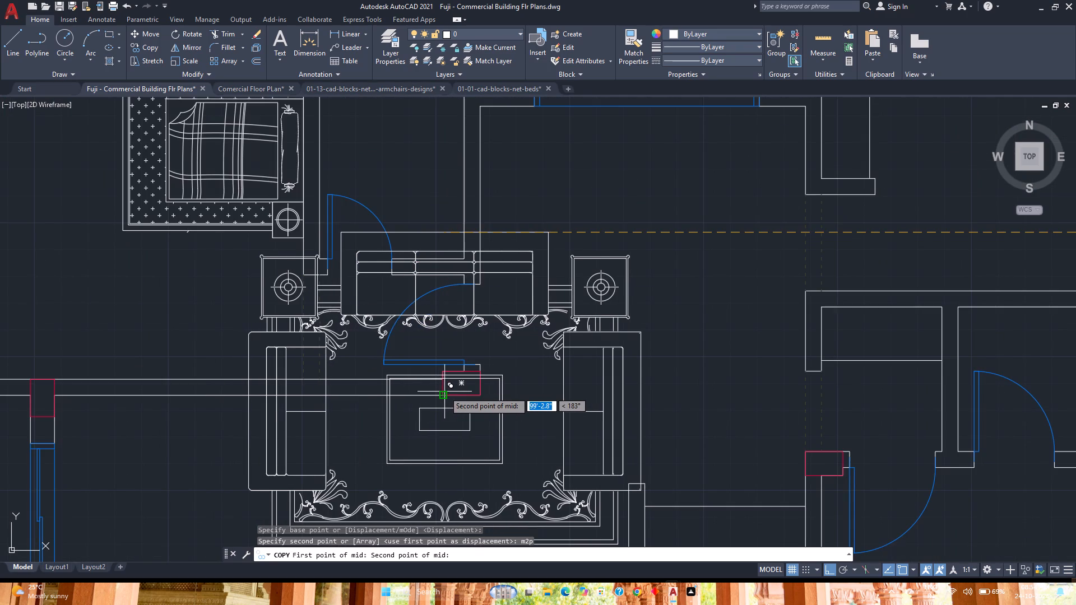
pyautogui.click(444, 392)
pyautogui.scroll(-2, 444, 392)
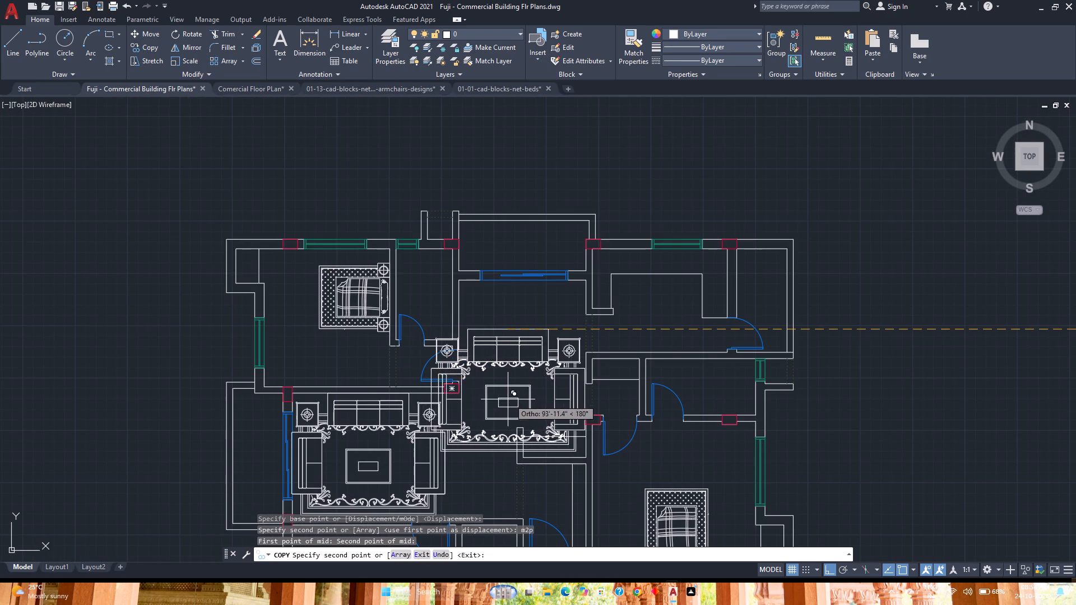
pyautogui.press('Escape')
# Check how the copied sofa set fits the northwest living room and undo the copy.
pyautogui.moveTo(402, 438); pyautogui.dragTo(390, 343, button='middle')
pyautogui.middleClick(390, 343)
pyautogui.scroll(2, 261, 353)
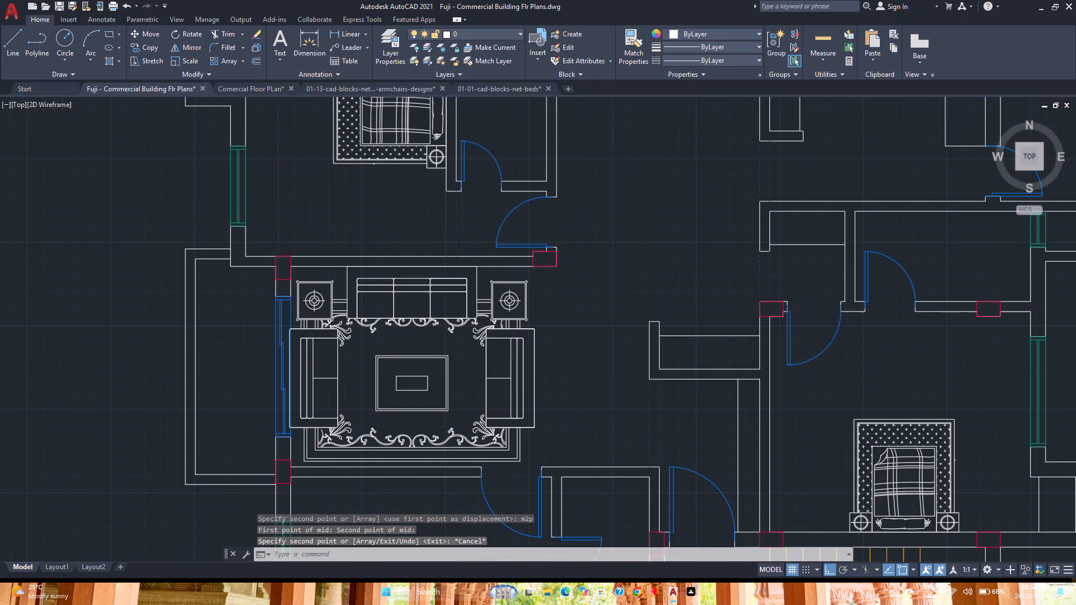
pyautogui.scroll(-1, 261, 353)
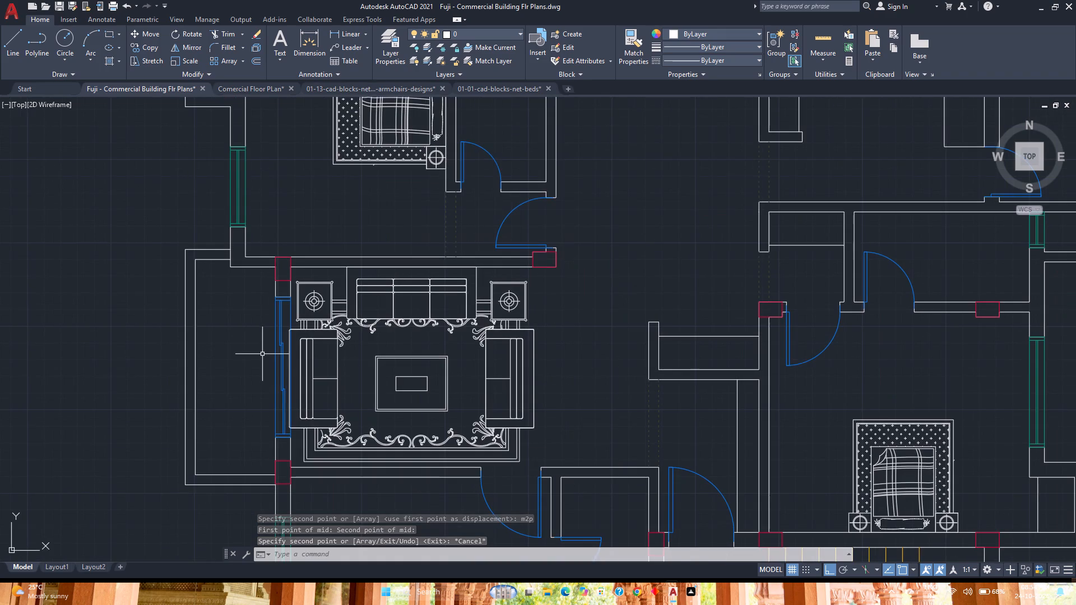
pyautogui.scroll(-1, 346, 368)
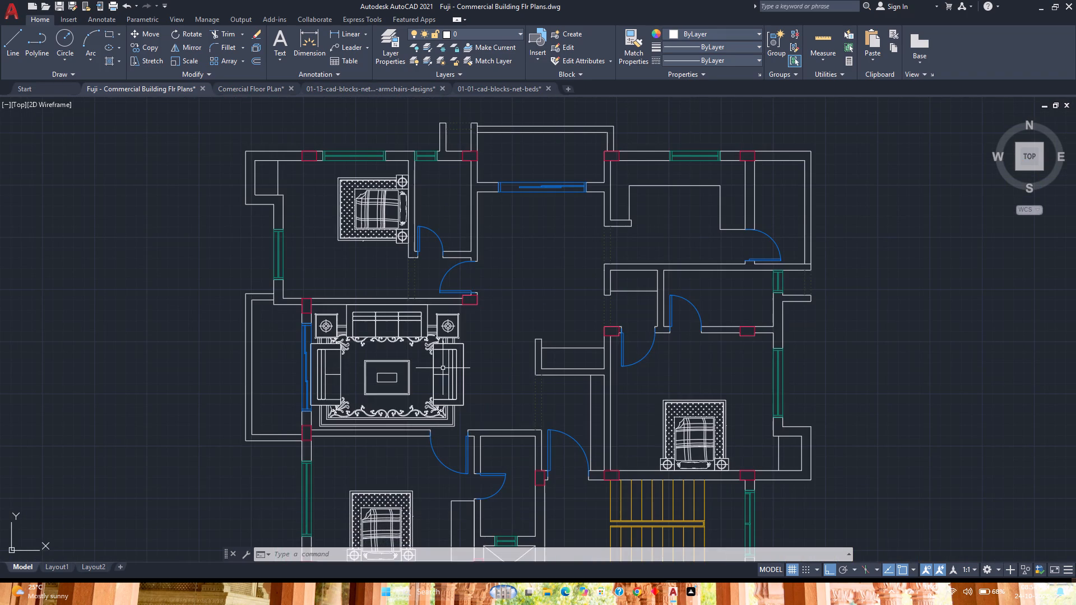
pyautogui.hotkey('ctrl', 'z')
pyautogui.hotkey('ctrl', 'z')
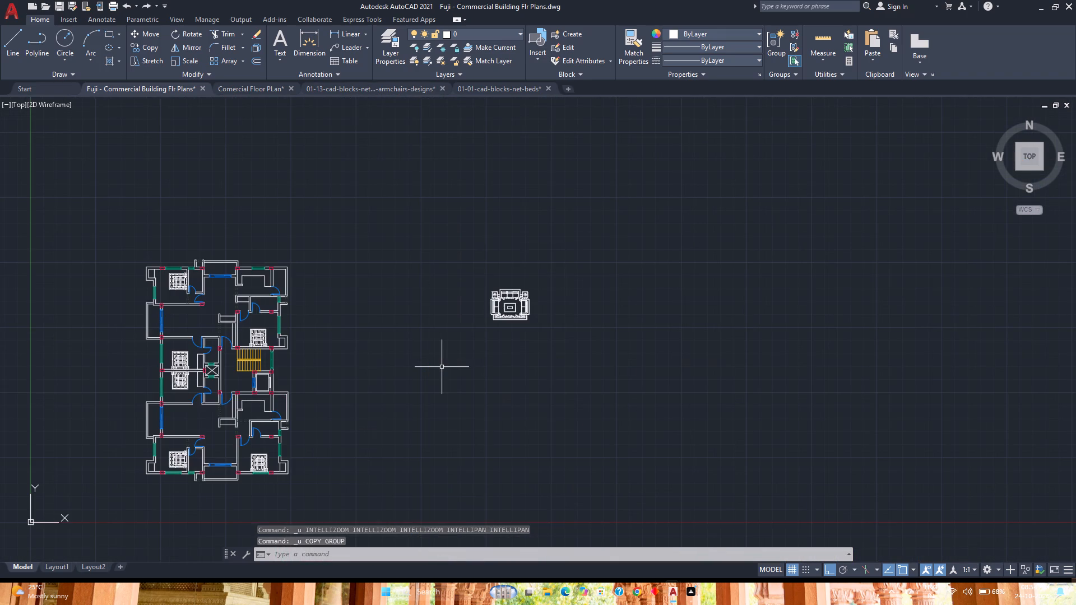
# Undo the erasure of the two horizontal construction lines crossing the sofa set.
pyautogui.scroll(3, 542, 281)
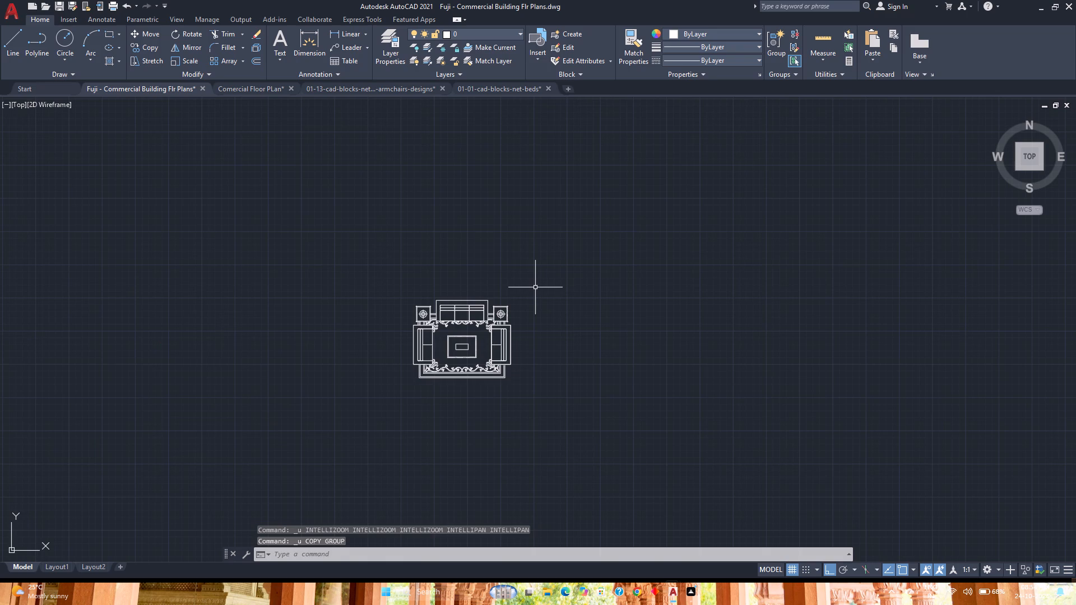
pyautogui.hotkey('ctrl', 'z')
pyautogui.hotkey('ctrl', 'z')
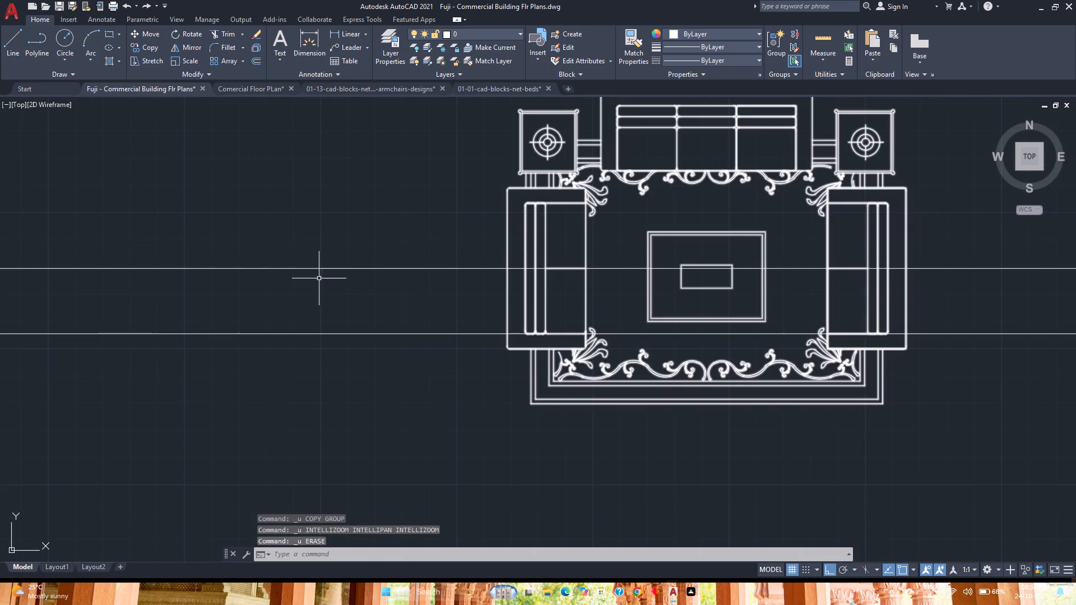
# Offset the lower construction line 1'6" upward and erase the old upper construction line it replaces.
pyautogui.click(252, 61)
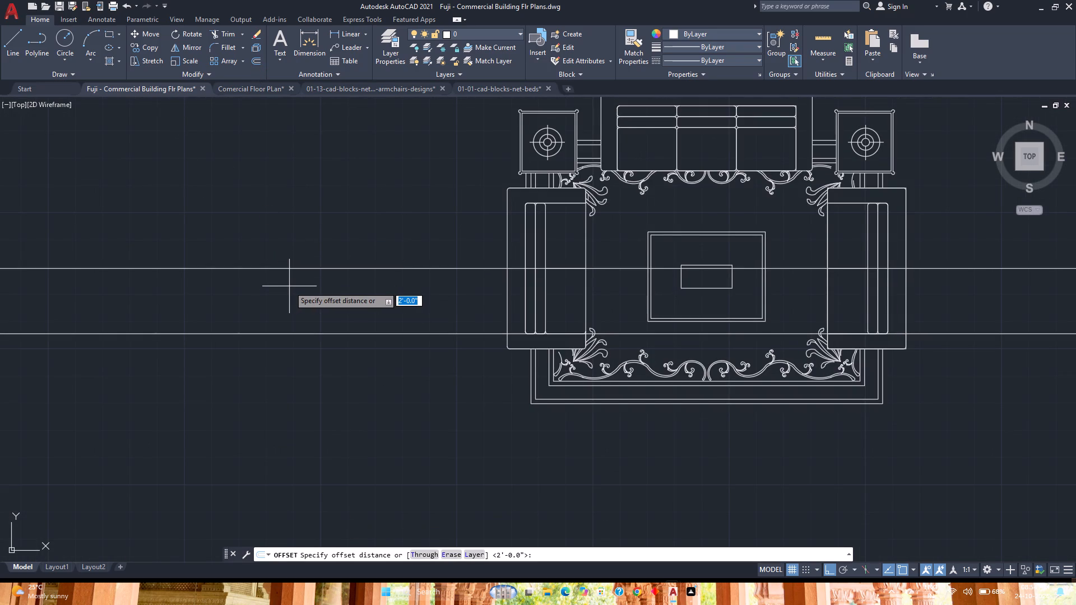
pyautogui.write('1\'6"')
pyautogui.press('Return')
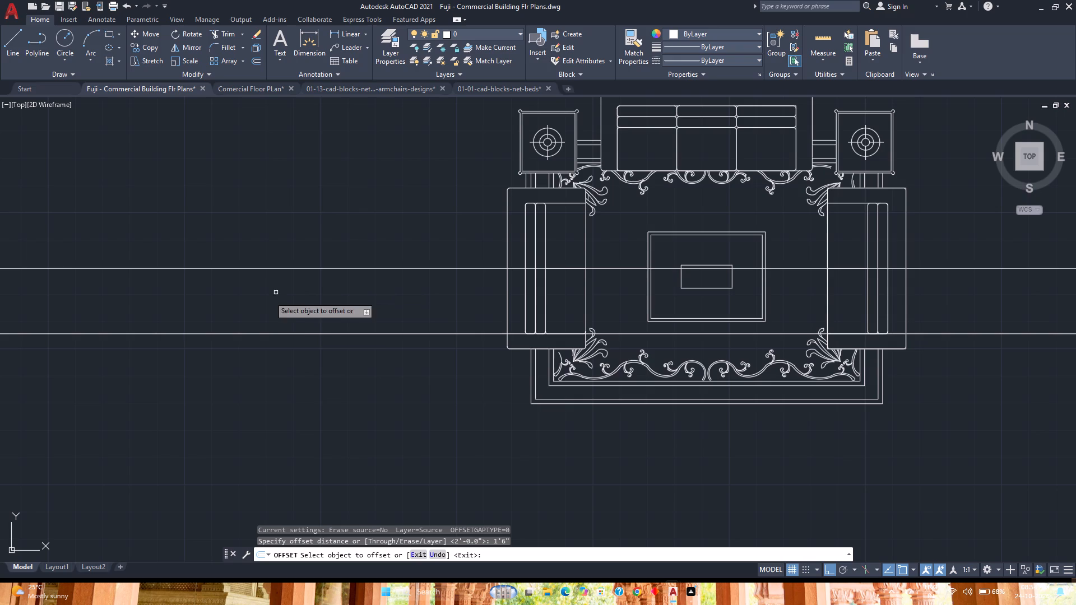
pyautogui.click(304, 334)
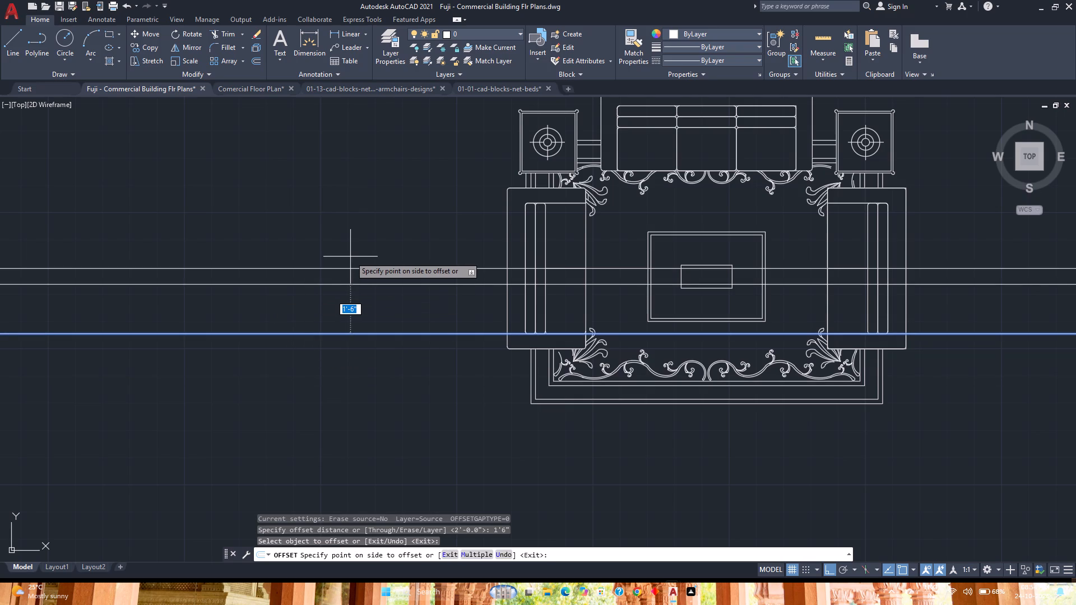
pyautogui.click(350, 257)
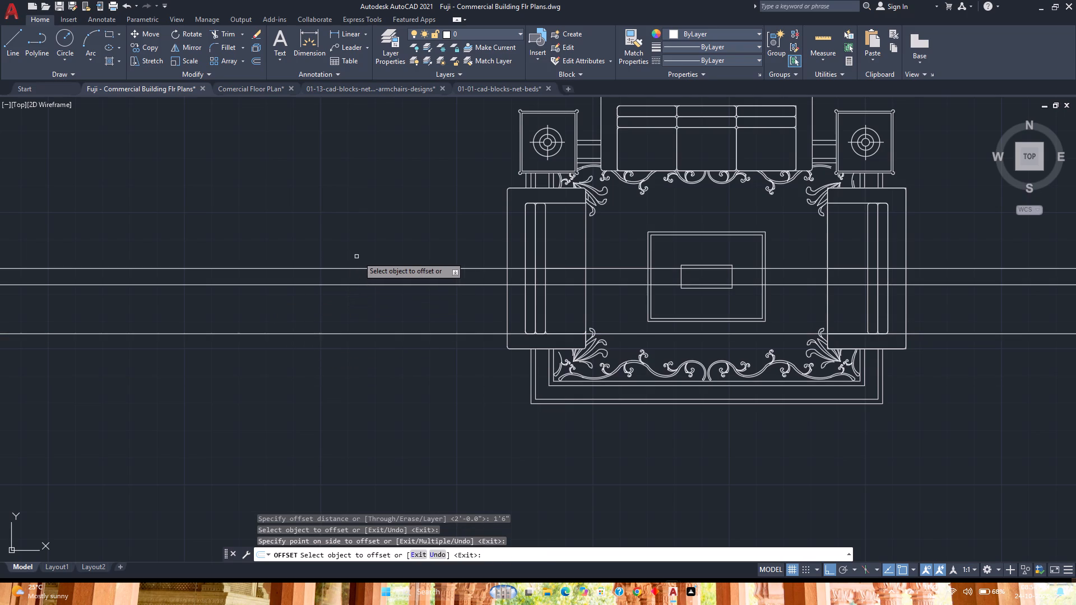
pyautogui.press('Escape')
pyautogui.click(401, 267)
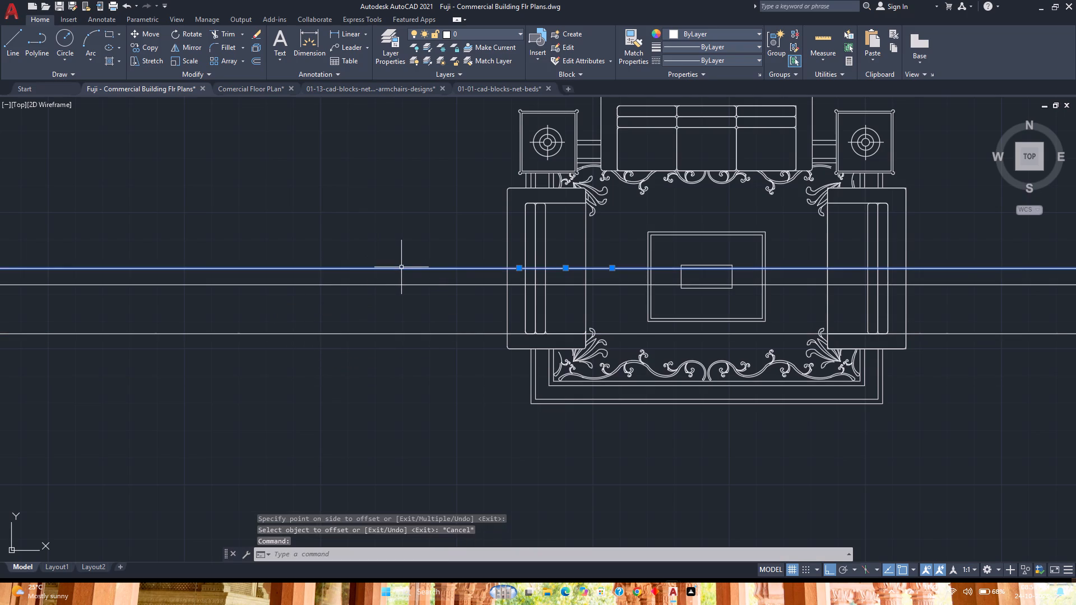
pyautogui.press('Delete')
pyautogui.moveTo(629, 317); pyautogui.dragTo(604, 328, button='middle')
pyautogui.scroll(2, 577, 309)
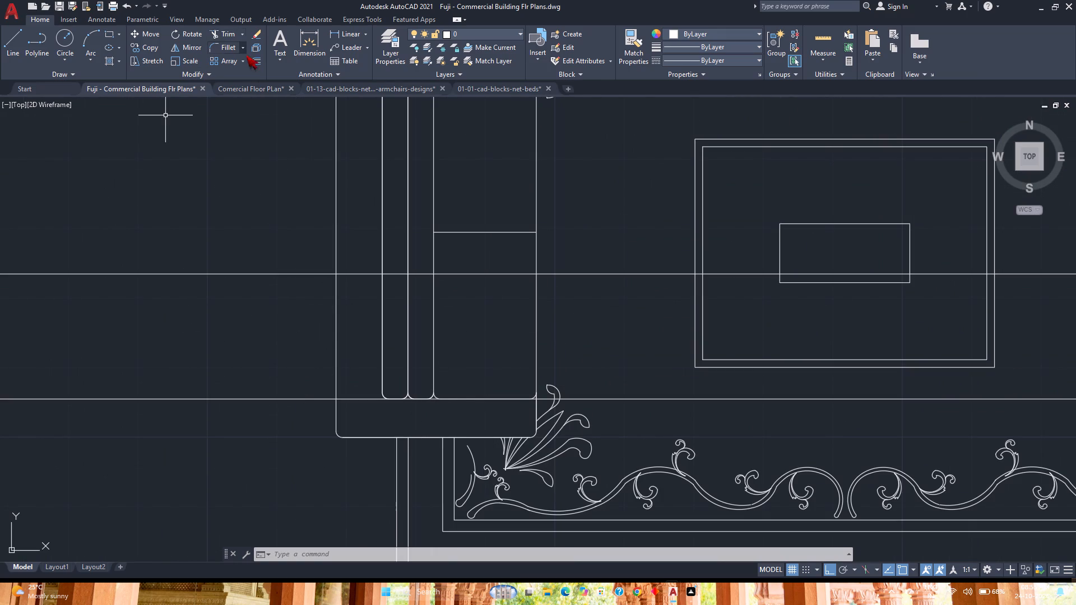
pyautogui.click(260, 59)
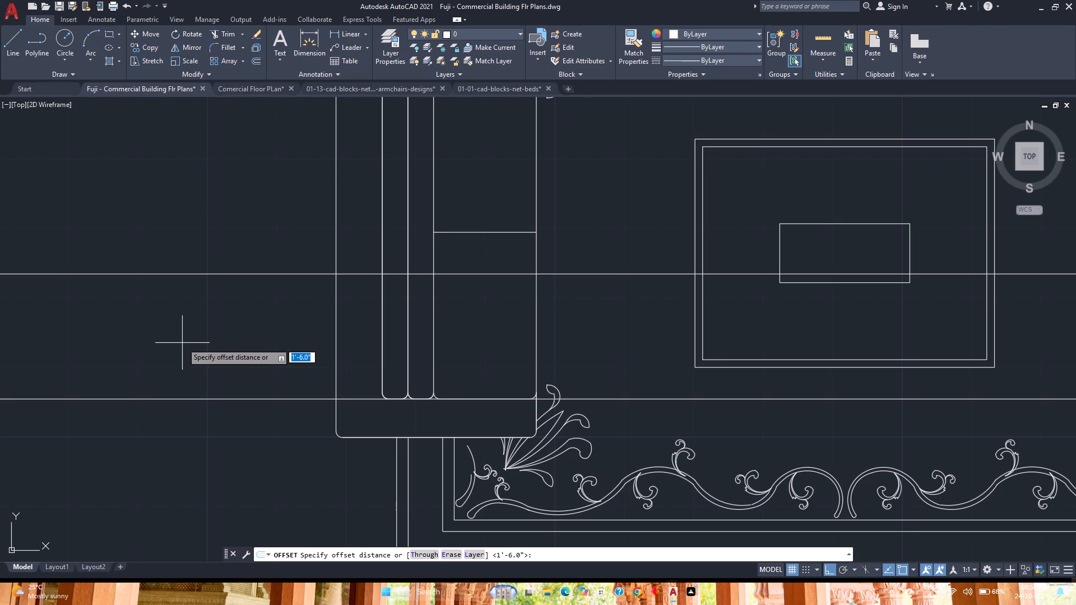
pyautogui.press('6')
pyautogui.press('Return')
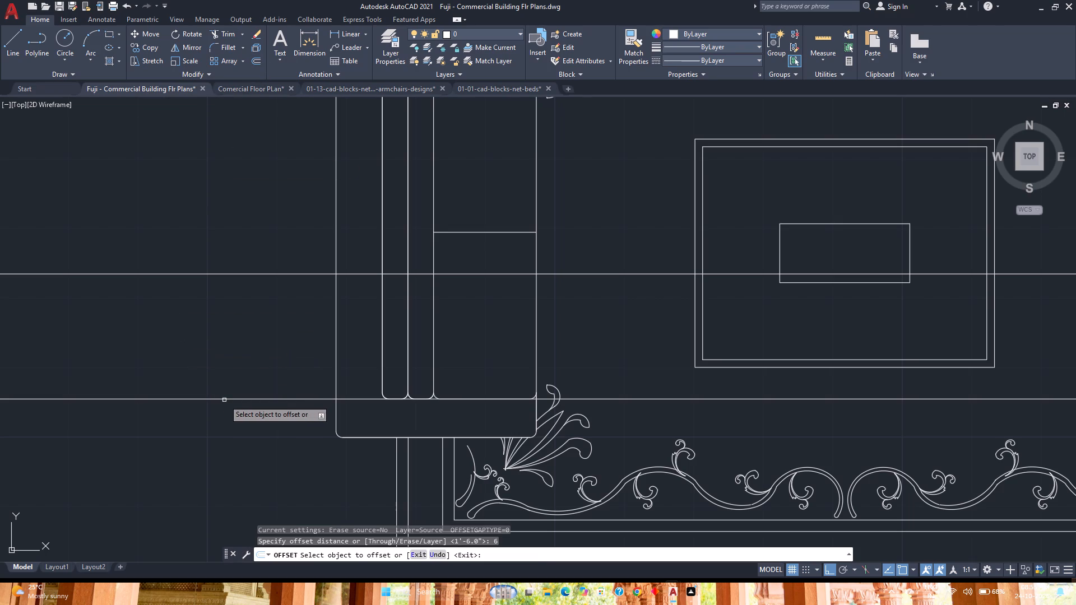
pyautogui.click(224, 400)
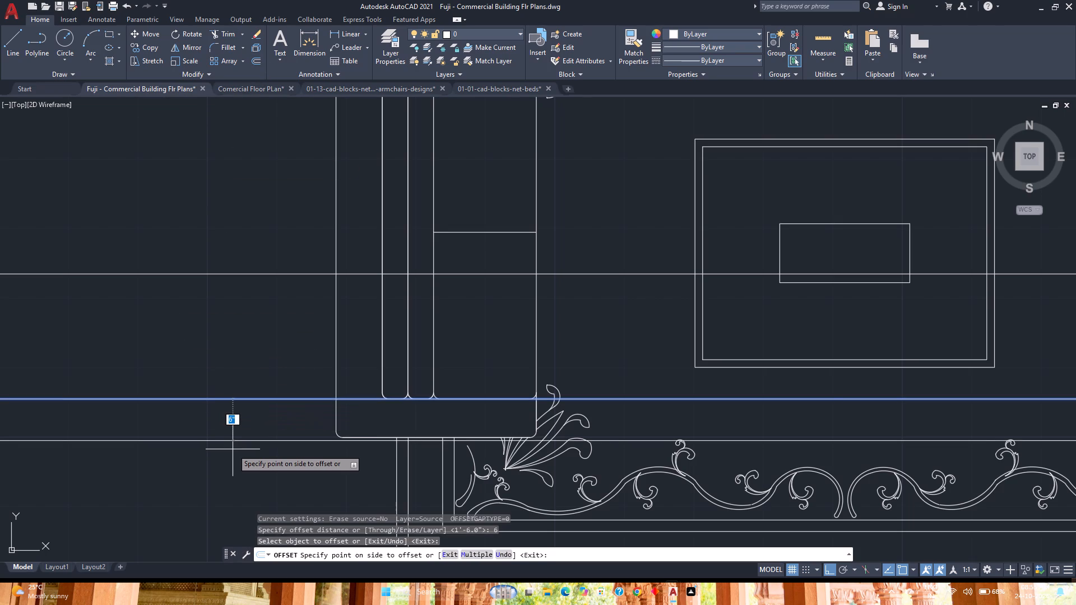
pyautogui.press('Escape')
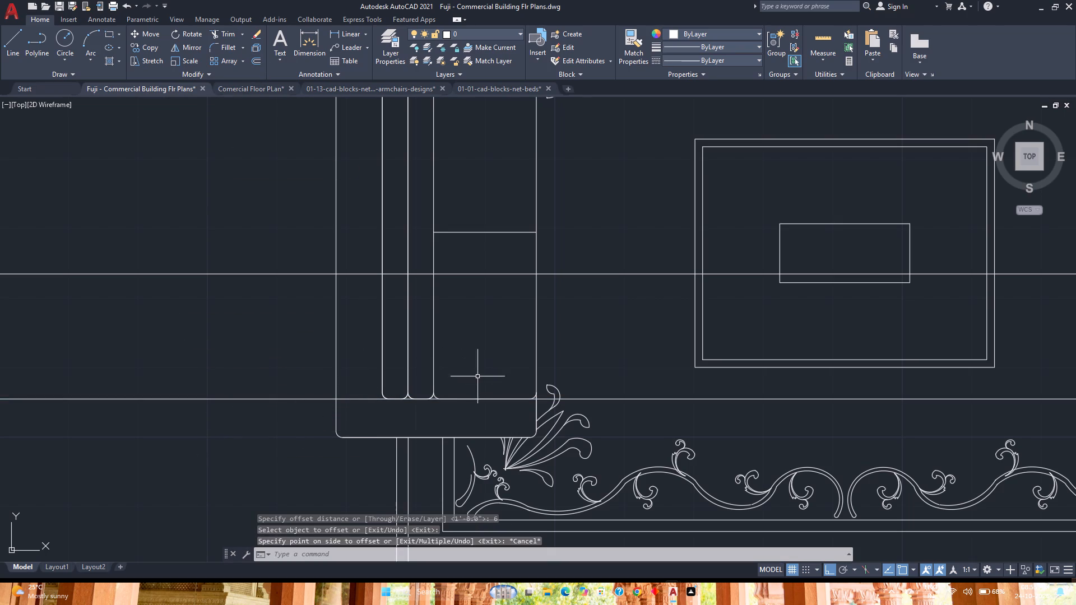
# Scale the sofa set by reference about the west sofa's lower seat edge midpoint, matching that seat's width to the 1'6" construction line spacing.
pyautogui.click(537, 336)
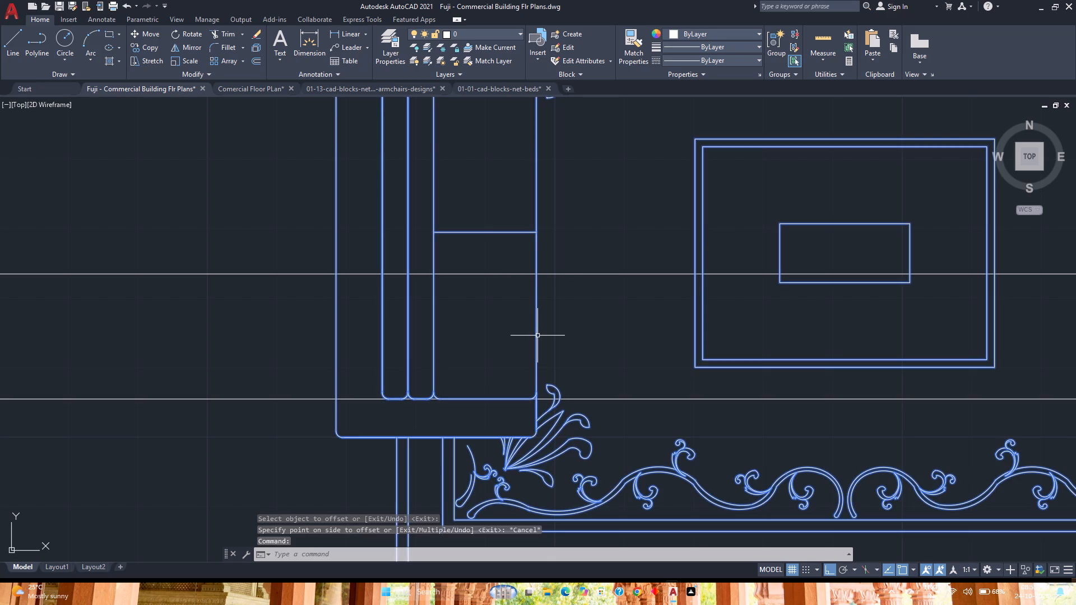
pyautogui.press('s')
pyautogui.press('c')
pyautogui.press('Return')
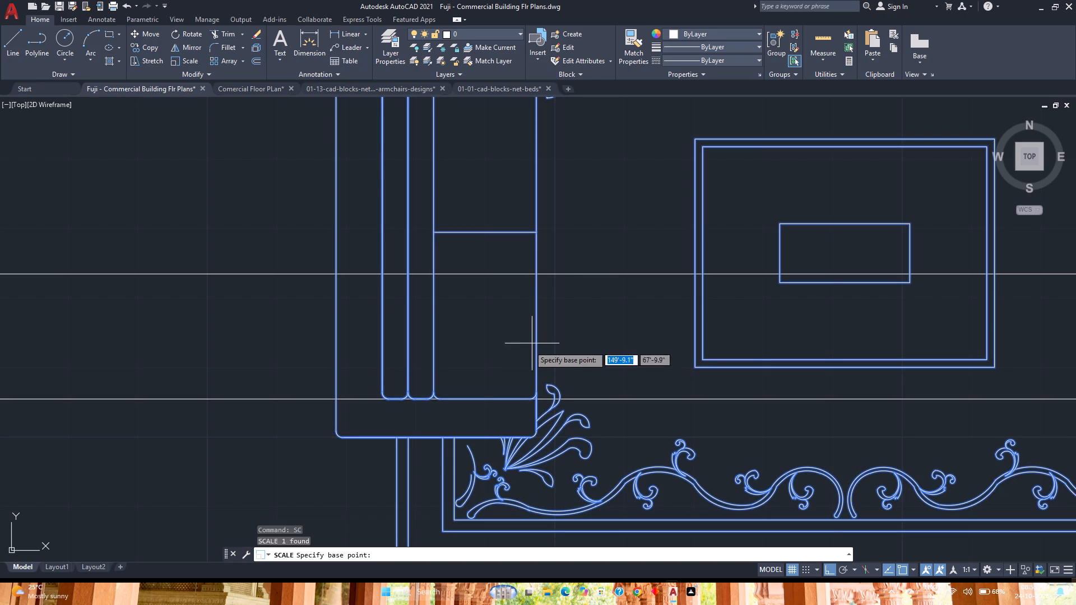
pyautogui.click(485, 397)
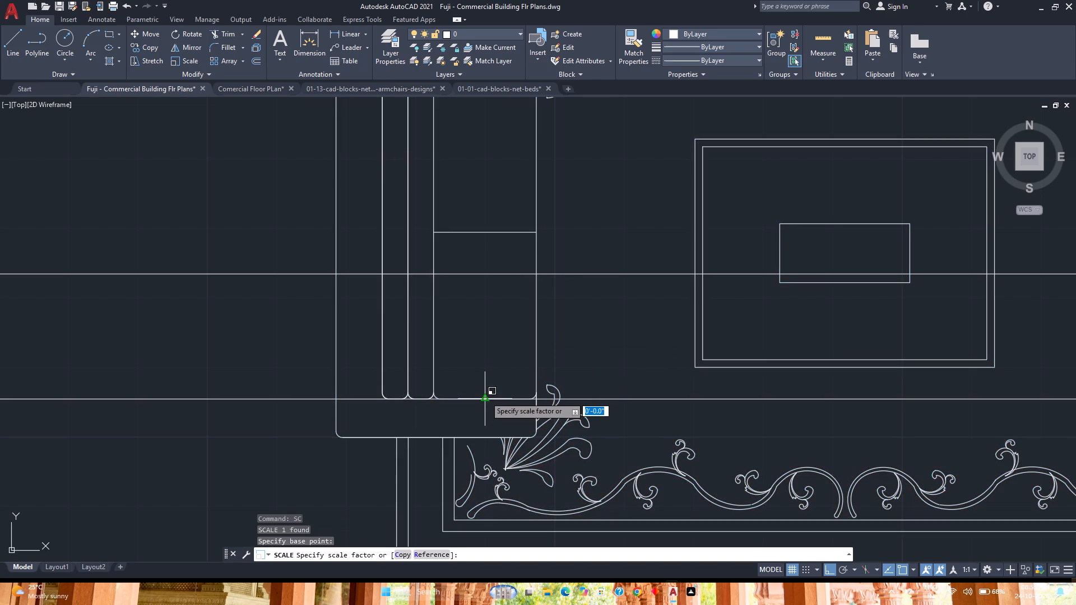
pyautogui.press('r')
pyautogui.press('Return')
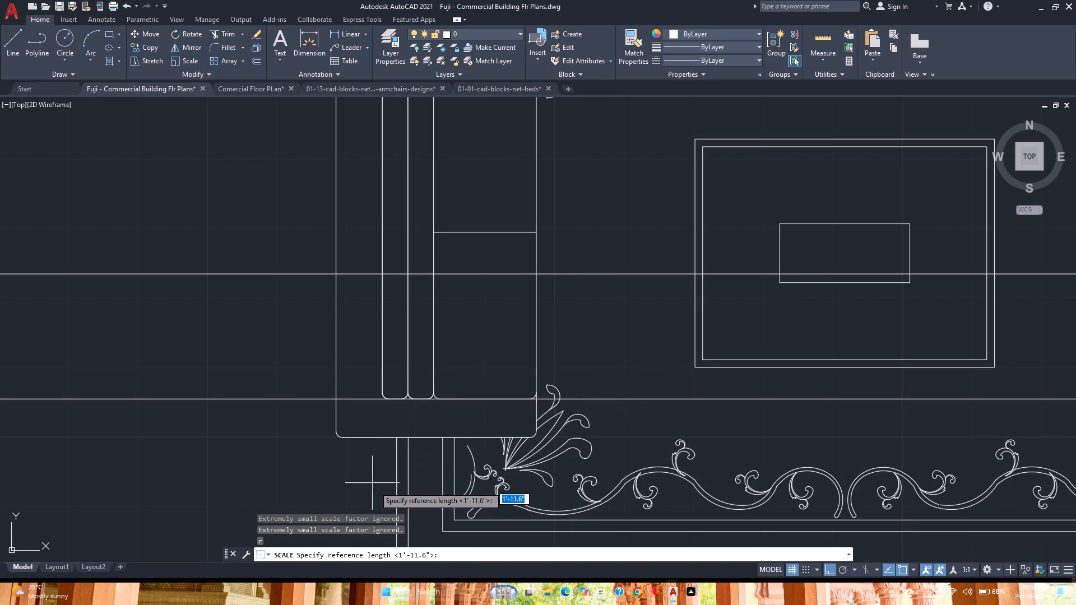
pyautogui.click(484, 398)
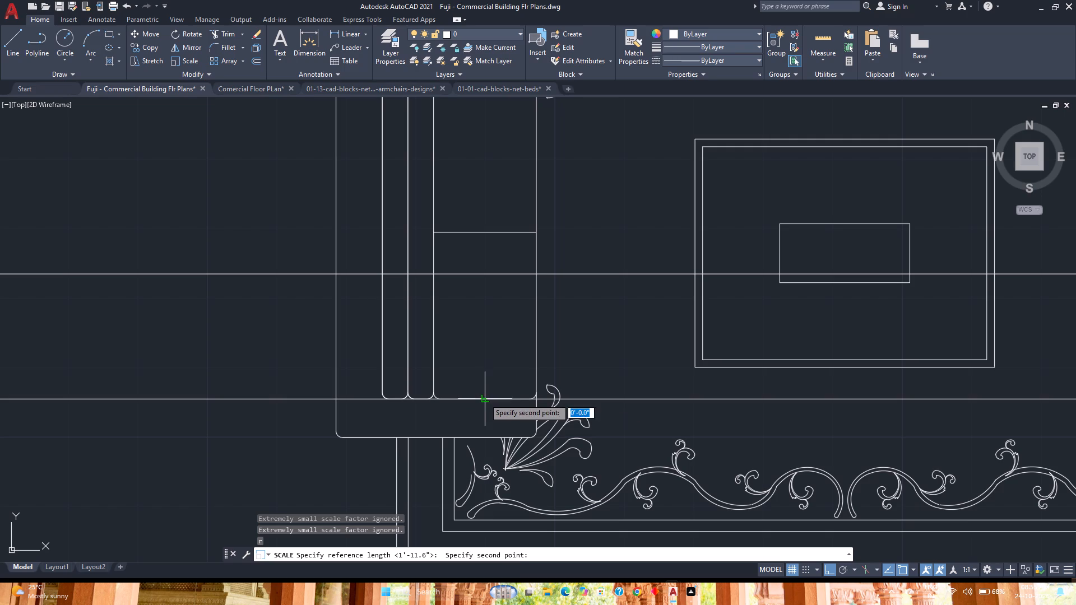
pyautogui.click(485, 231)
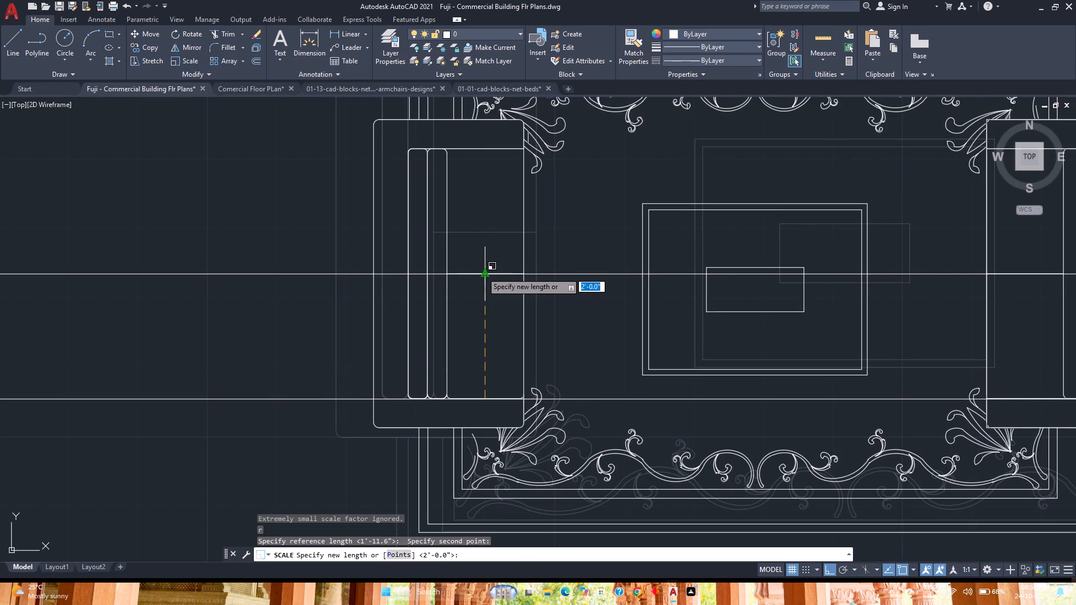
pyautogui.click(482, 272)
# Erase the two horizontal construction lines crossing the sofa set.
pyautogui.scroll(-3, 482, 272)
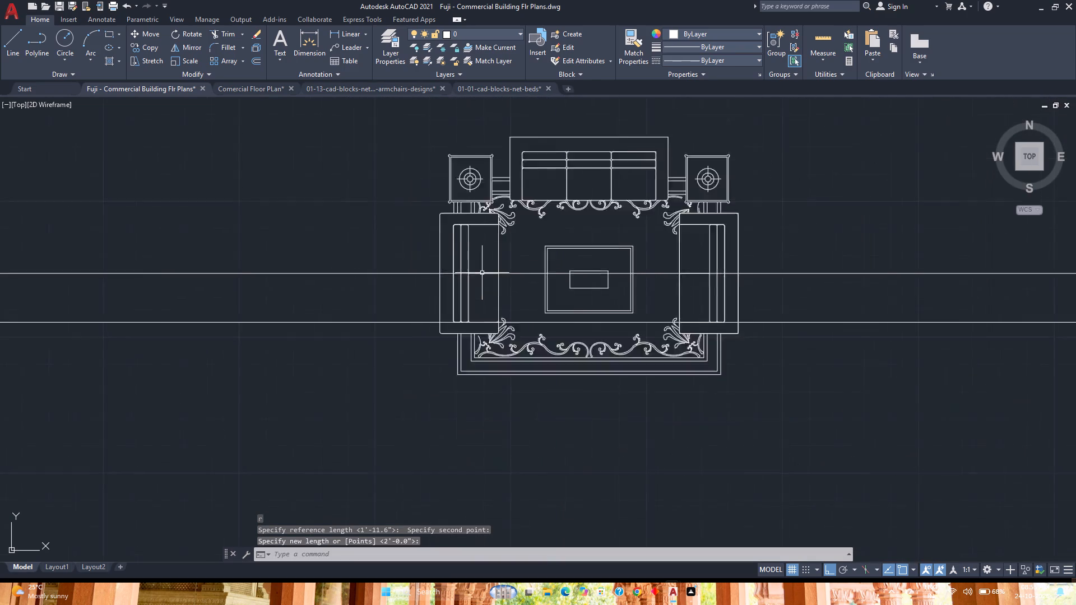
pyautogui.click(397, 334)
pyautogui.click(364, 252)
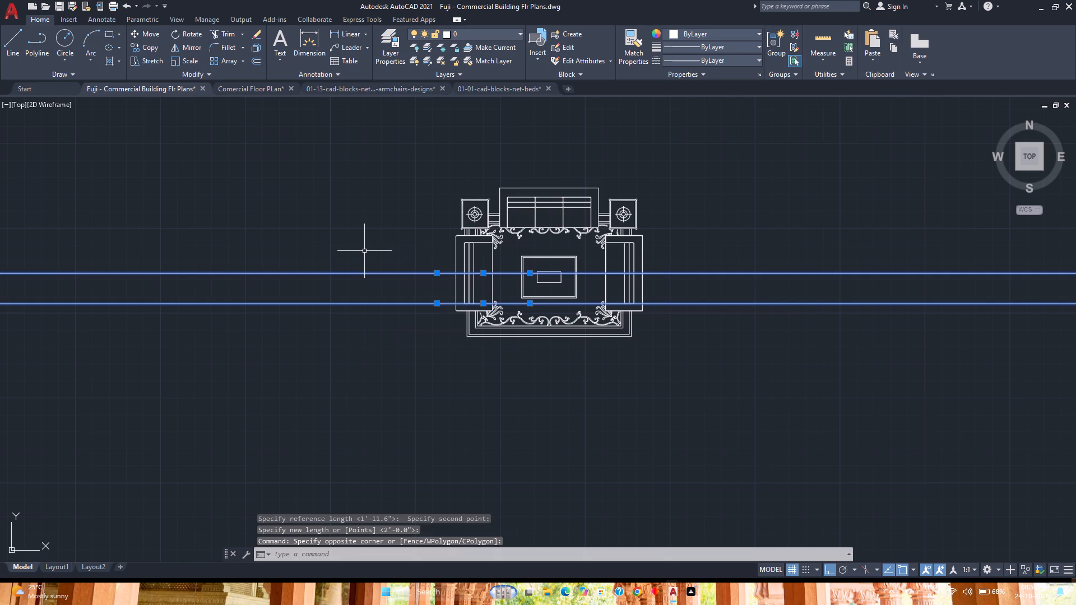
pyautogui.press('Delete')
# Copy the sofa set by its three-seat sofa's back midpoint to the m2p midpoint between the columns on the northwest living room's north wall.
pyautogui.click(536, 390)
pyautogui.click(437, 277)
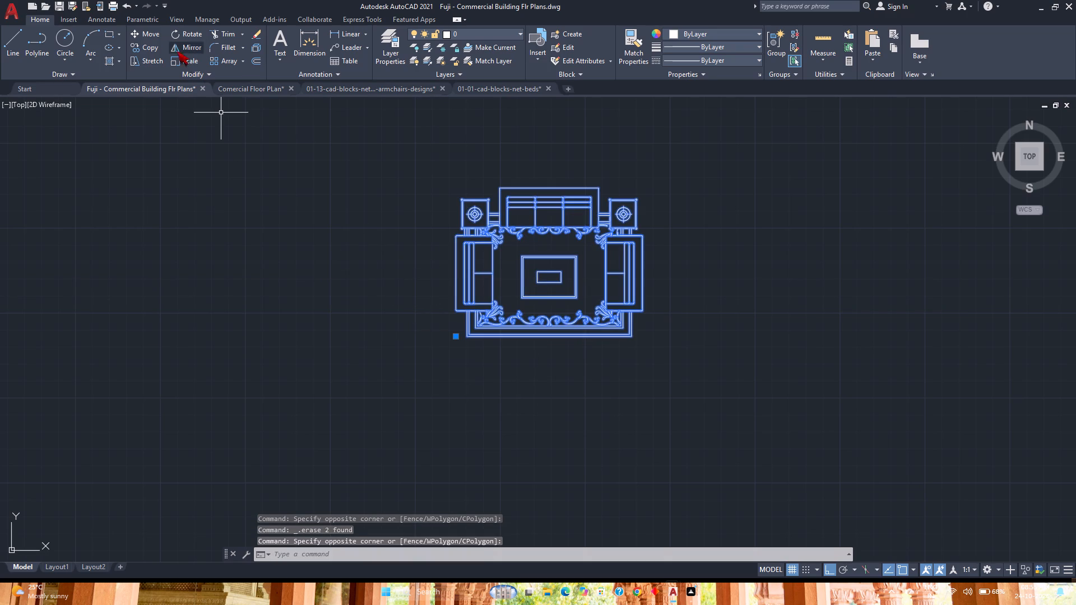
pyautogui.click(143, 50)
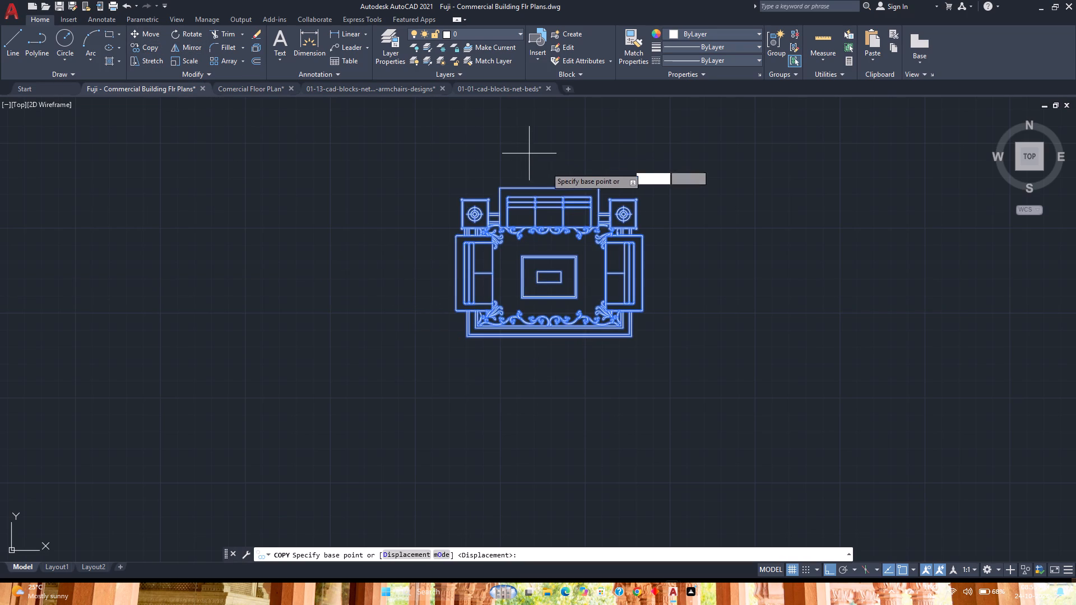
pyautogui.click(552, 185)
pyautogui.scroll(-5, 552, 185)
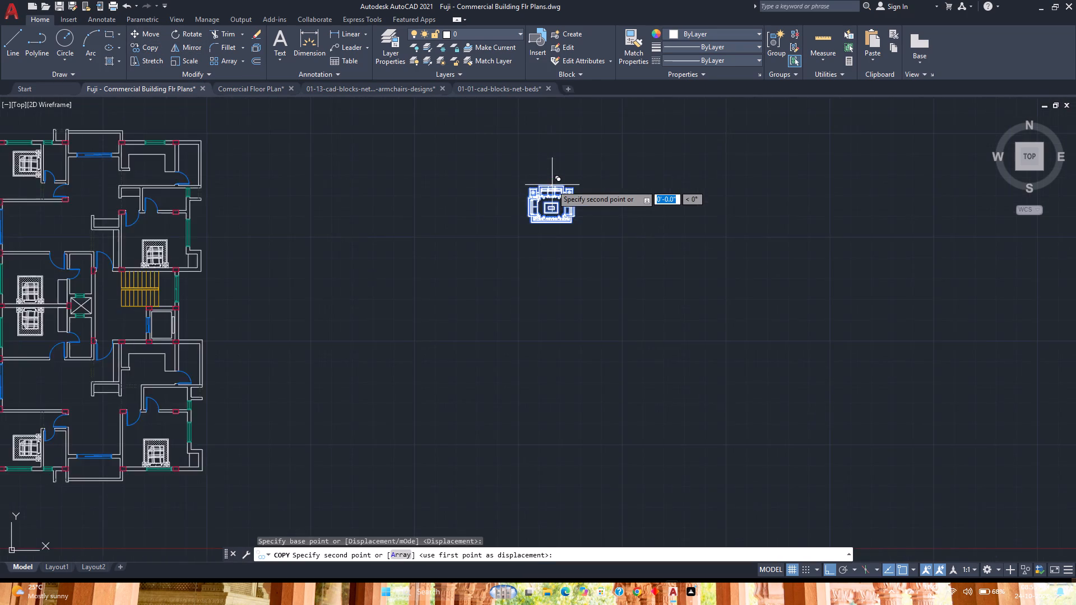
pyautogui.scroll(-1, 552, 185)
pyautogui.scroll(3, 232, 190)
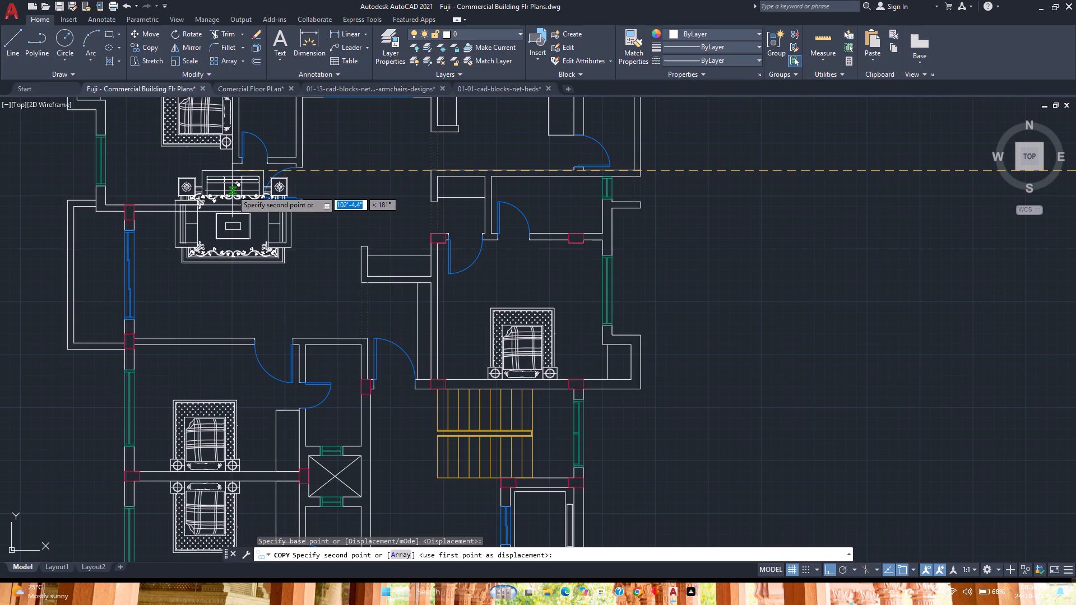
pyautogui.press('m')
pyautogui.press('2')
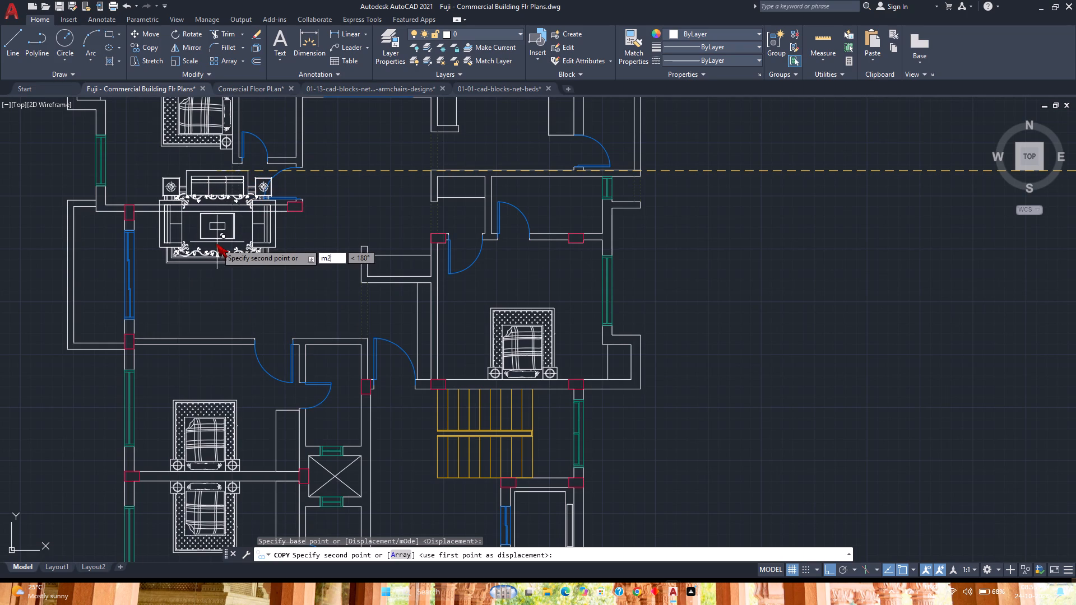
pyautogui.press('p')
pyautogui.press('Return')
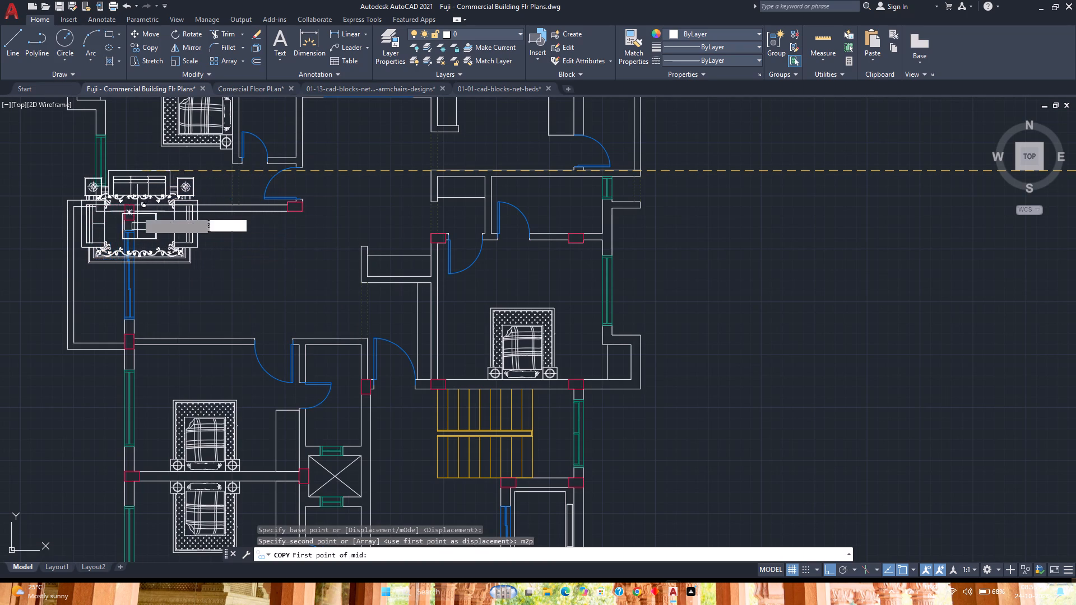
pyautogui.scroll(4, 134, 211)
pyautogui.click(134, 211)
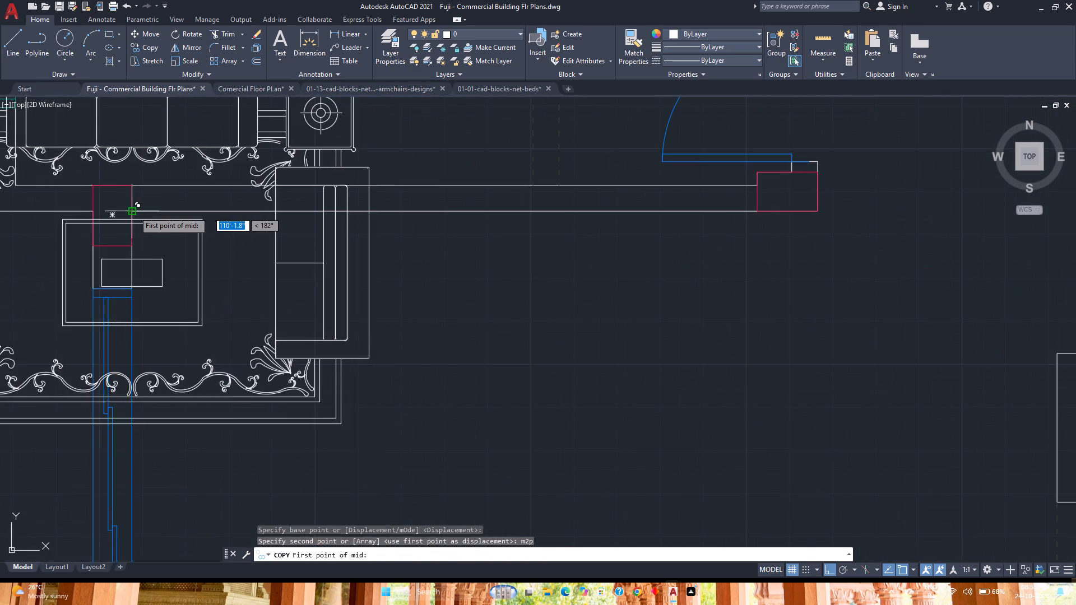
pyautogui.click(757, 212)
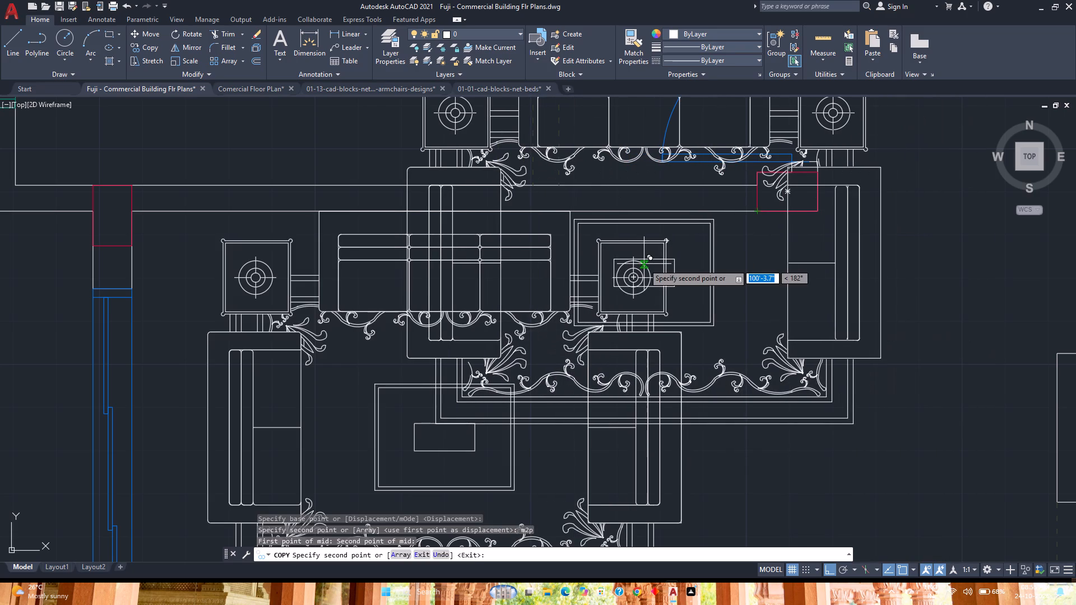
pyautogui.press('Escape')
# Examine how the copied sofa set fits the northwest living room and the surrounding floor plan.
pyautogui.scroll(-2, 643, 264)
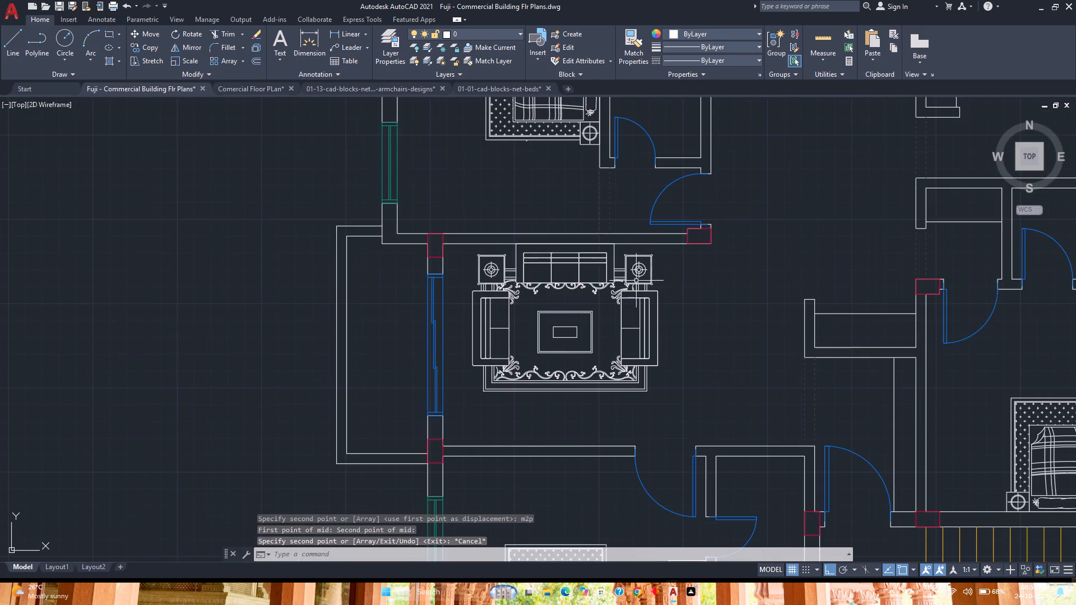
pyautogui.moveTo(592, 342); pyautogui.dragTo(527, 325, button='middle')
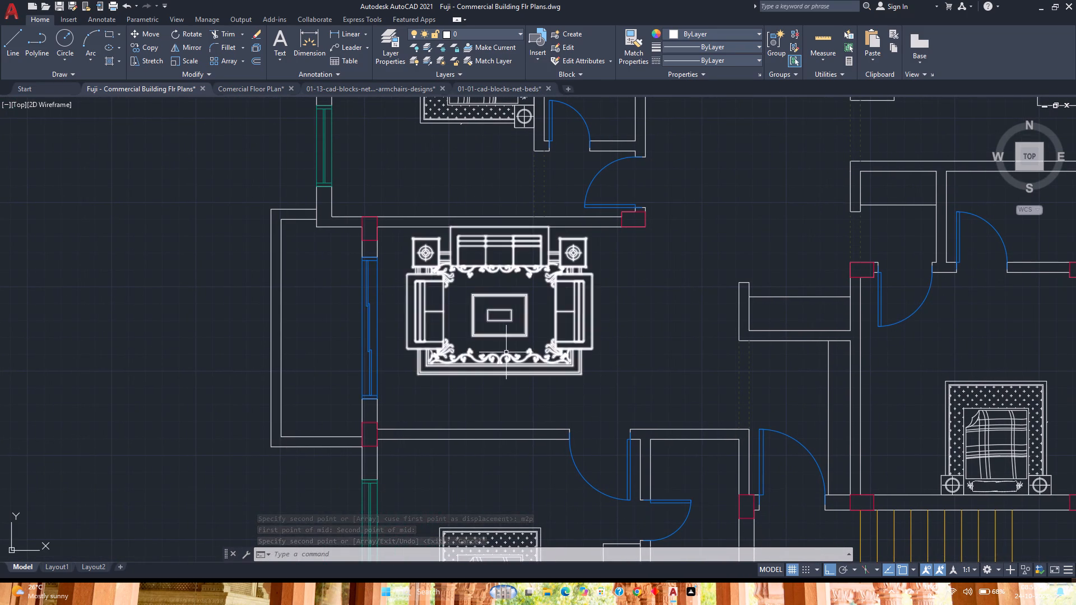
pyautogui.scroll(-2, 506, 352)
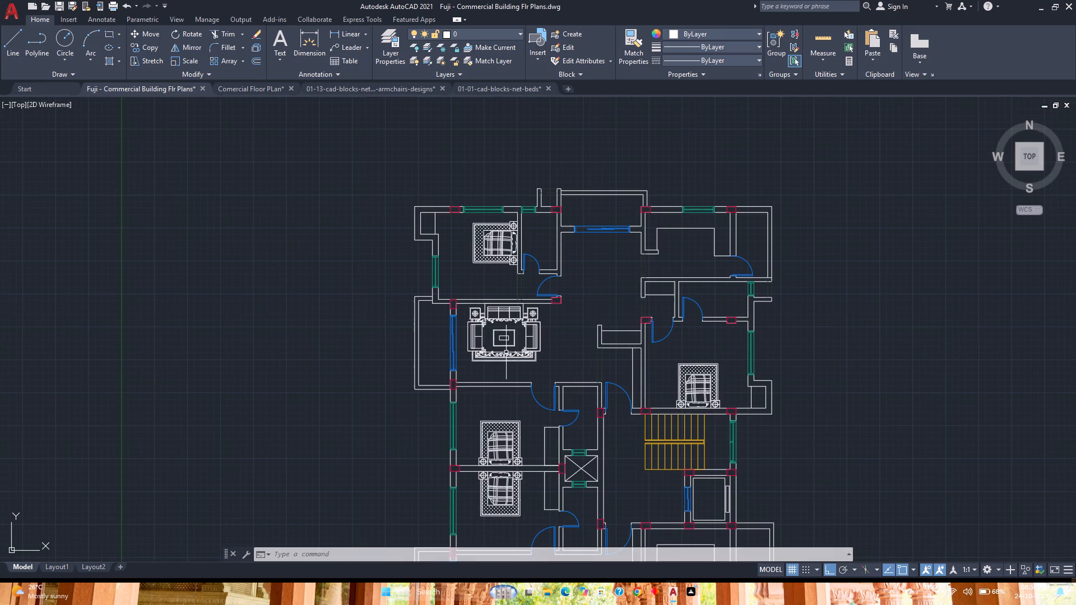
pyautogui.scroll(2, 506, 351)
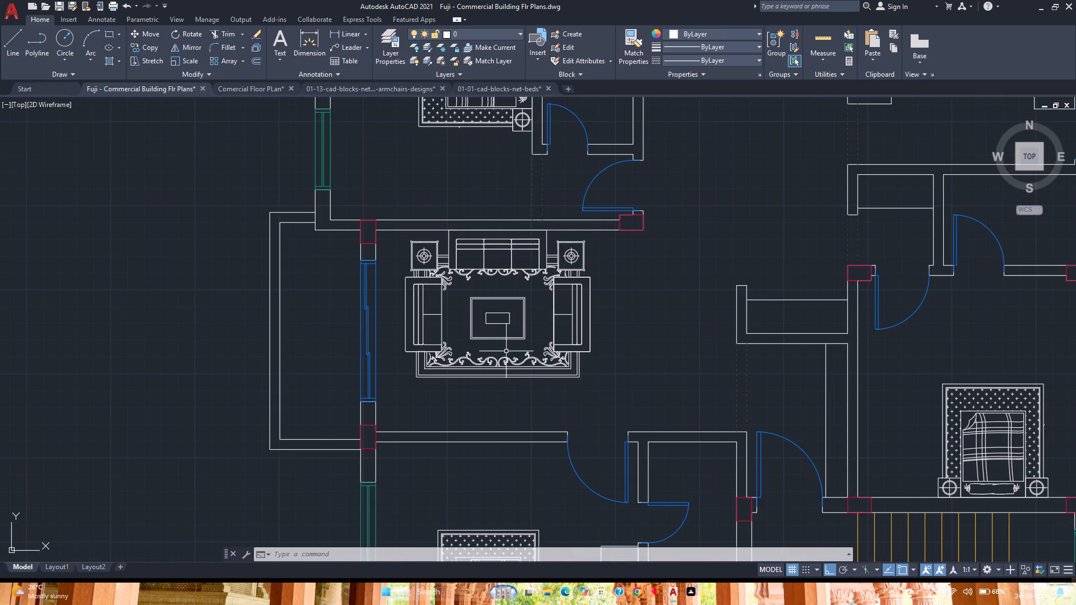
pyautogui.scroll(2, 506, 351)
pyautogui.scroll(-2, 506, 351)
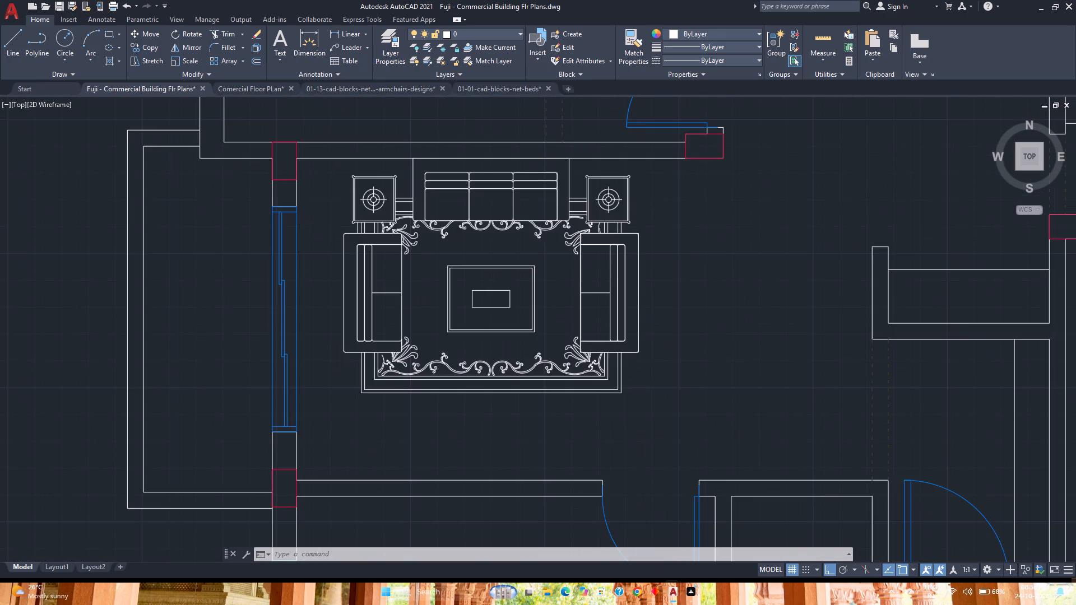
pyautogui.moveTo(506, 351); pyautogui.dragTo(387, 337, button='middle')
pyautogui.middleClick(387, 337)
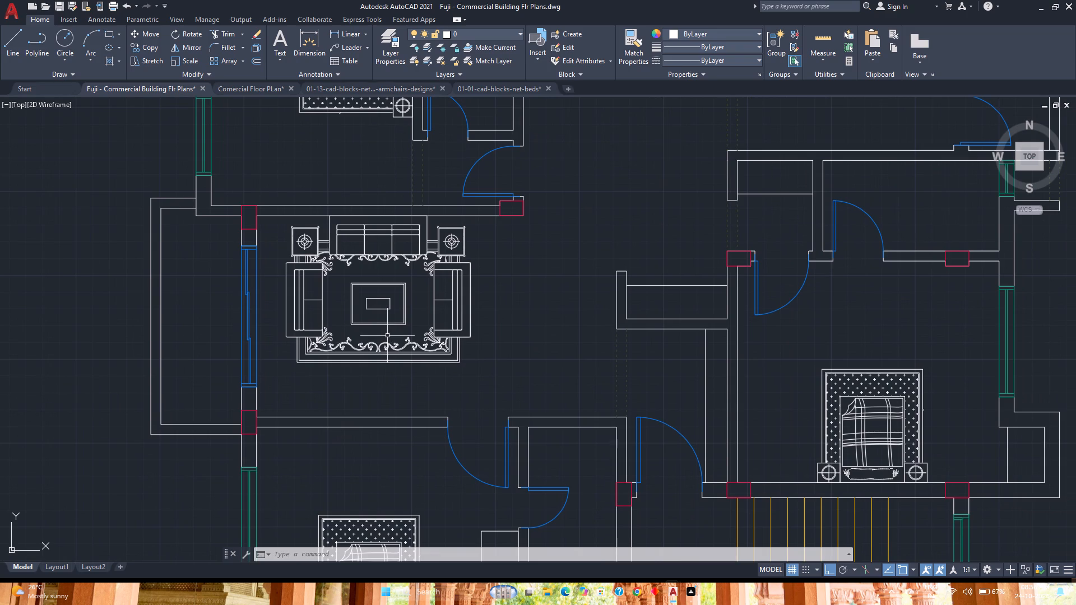
# Quick-measure the clearances between the northwest living room's sofa set and the surrounding walls.
pyautogui.click(400, 225)
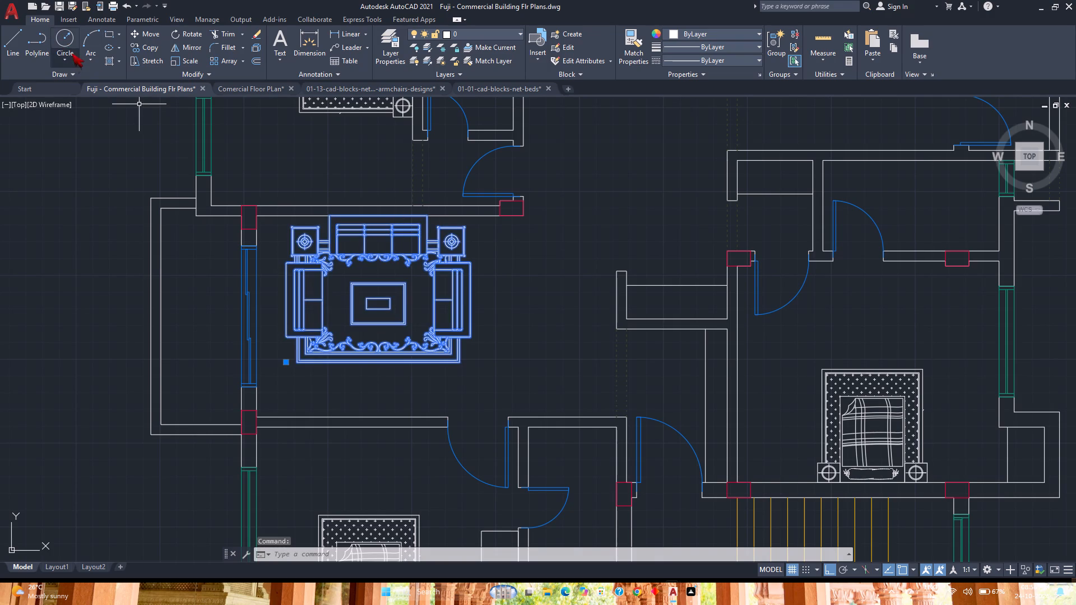
pyautogui.click(834, 31)
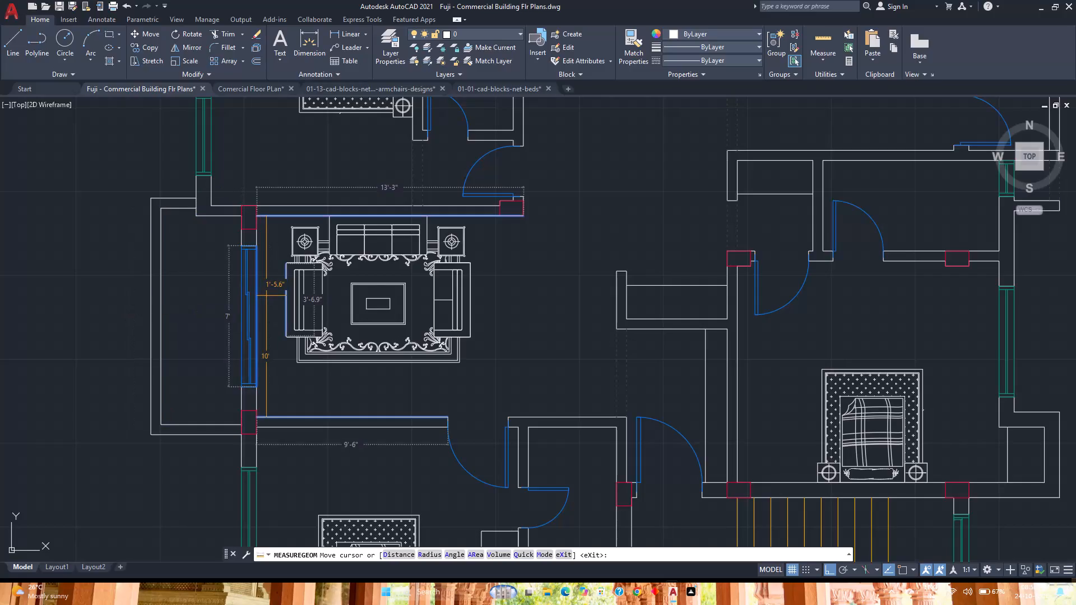
pyautogui.press('Escape')
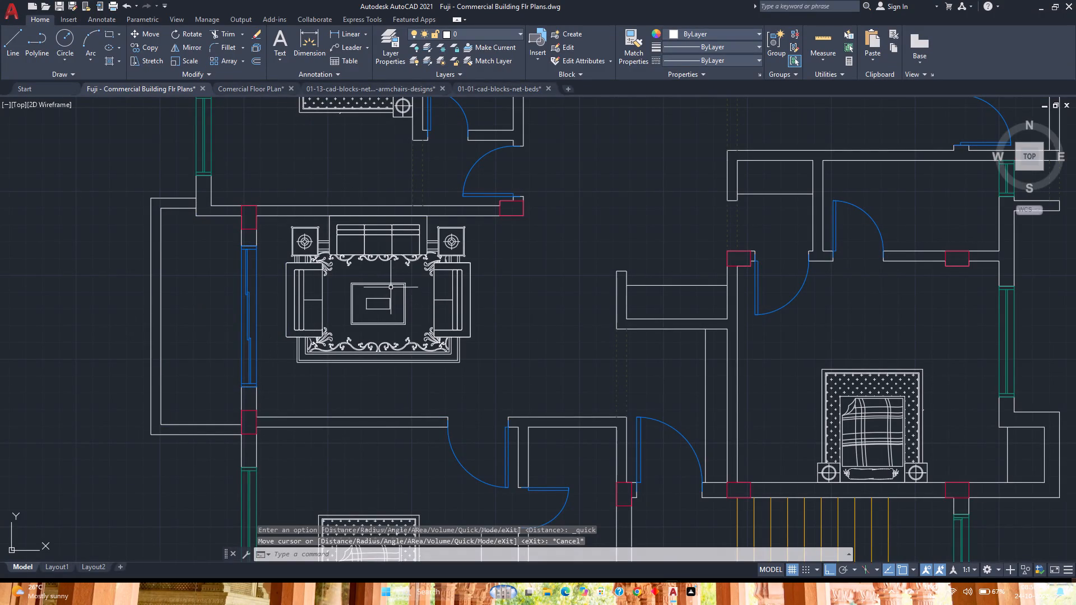
# Copy the northwest living room's sofa set to the southwest living room, using each room's inner northwest corner at the column as reference.
pyautogui.click(388, 283)
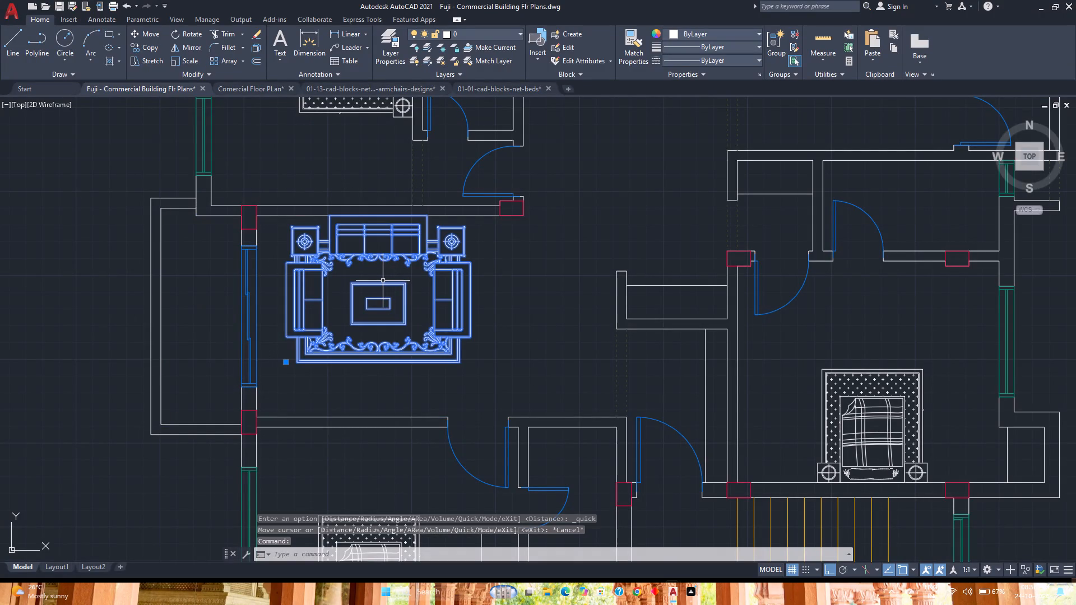
pyautogui.click(138, 47)
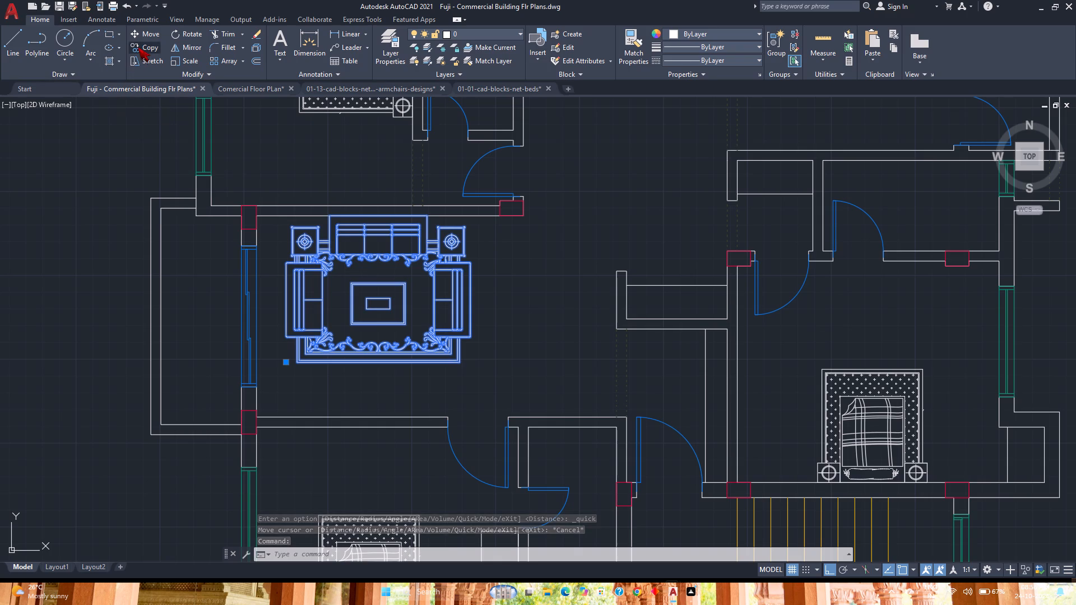
pyautogui.click(257, 216)
pyautogui.scroll(-3, 257, 216)
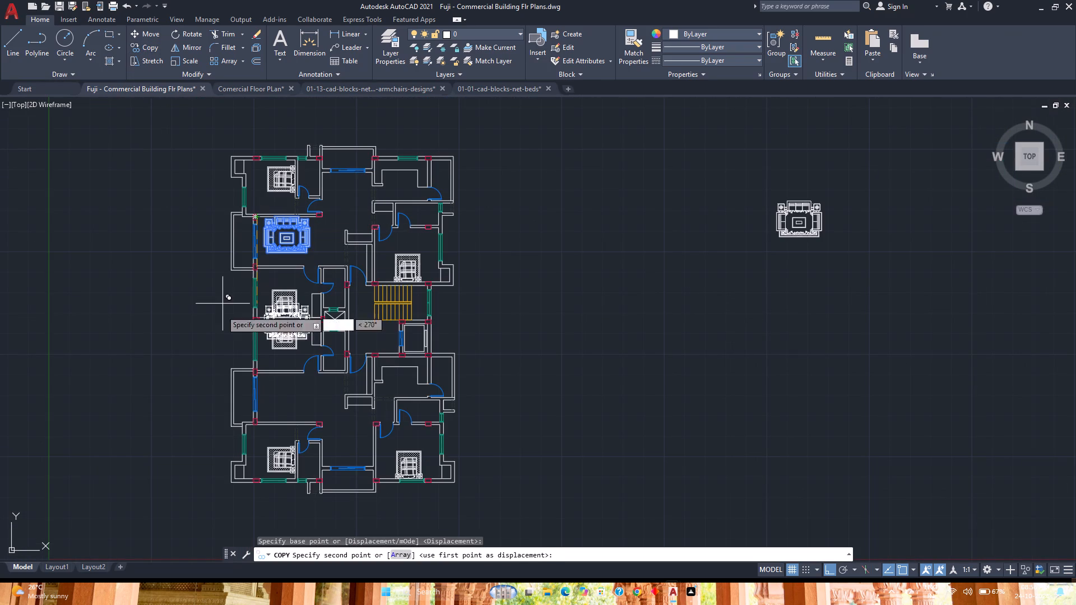
pyautogui.scroll(3, 253, 381)
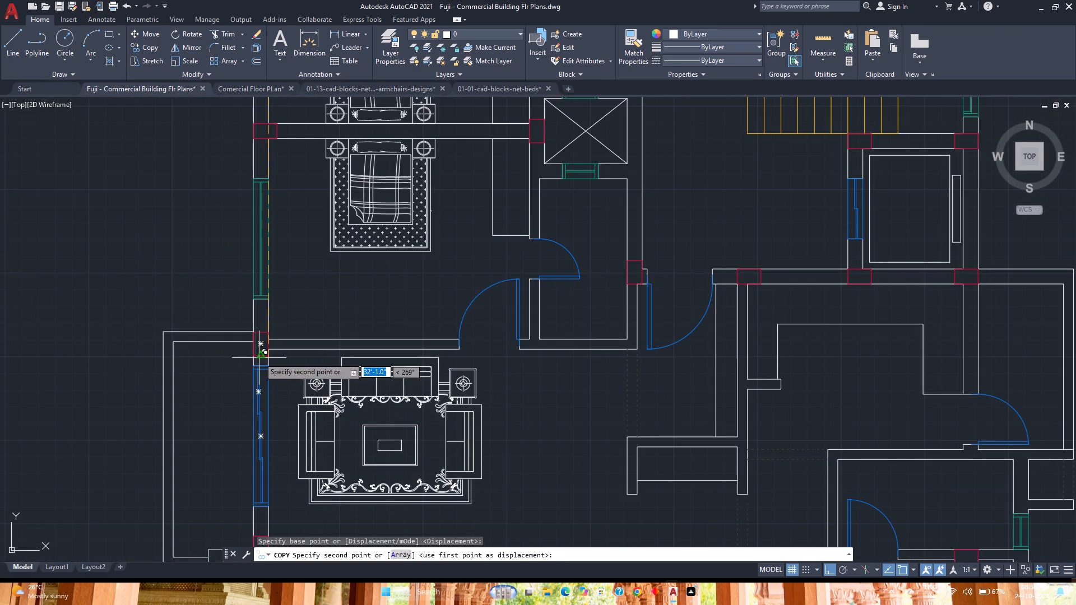
pyautogui.scroll(3, 268, 352)
pyautogui.click(268, 348)
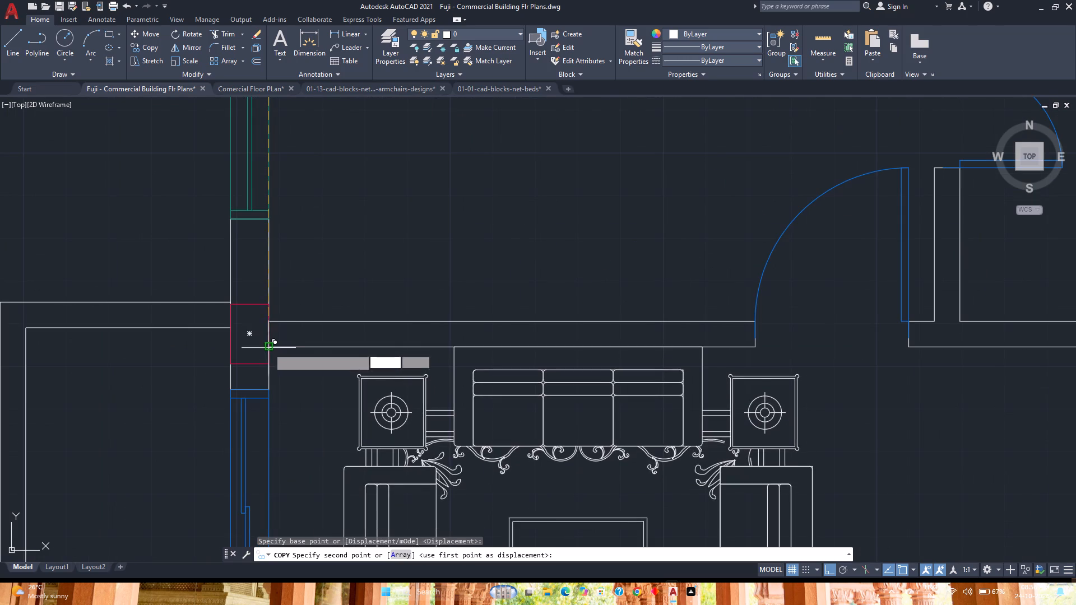
pyautogui.scroll(-2, 268, 348)
pyautogui.scroll(-3, 433, 325)
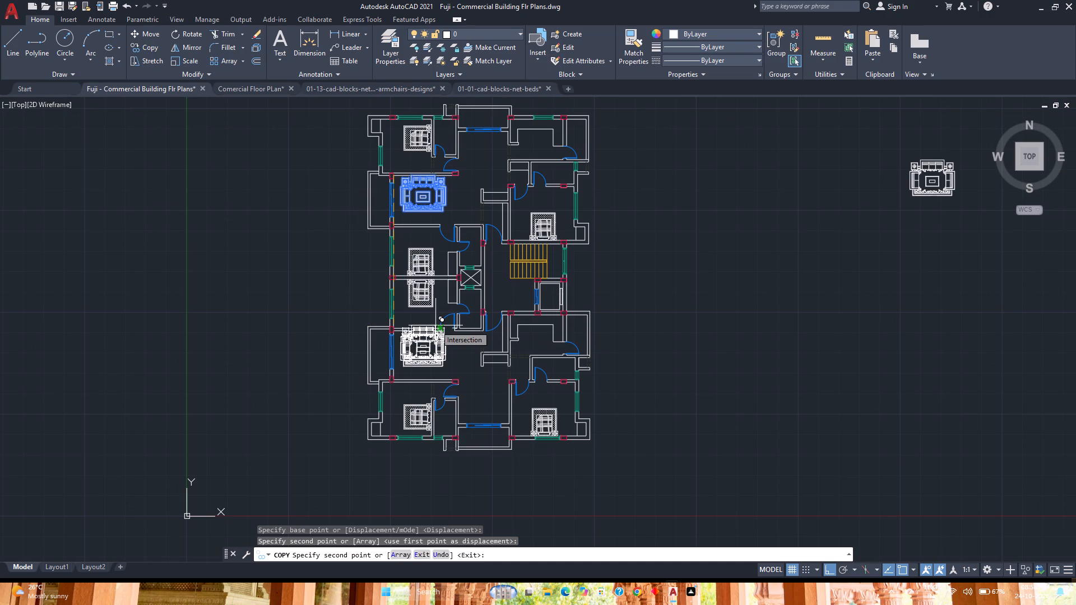
pyautogui.scroll(-1, 437, 326)
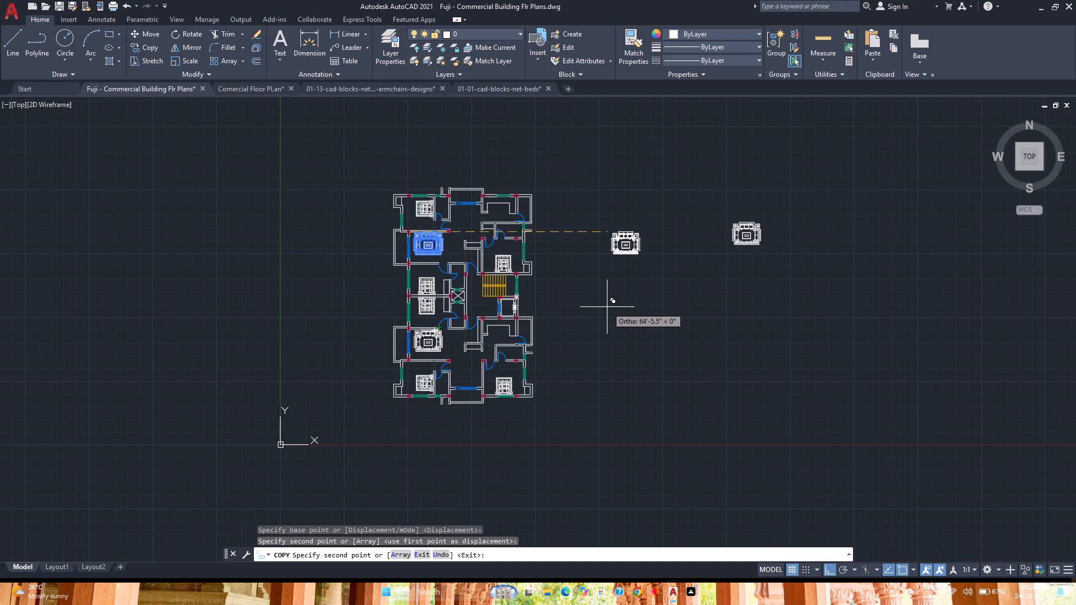
pyautogui.press('Escape')
# Erase the spare sofa set lying outside the floor plan to the east.
pyautogui.click(794, 289)
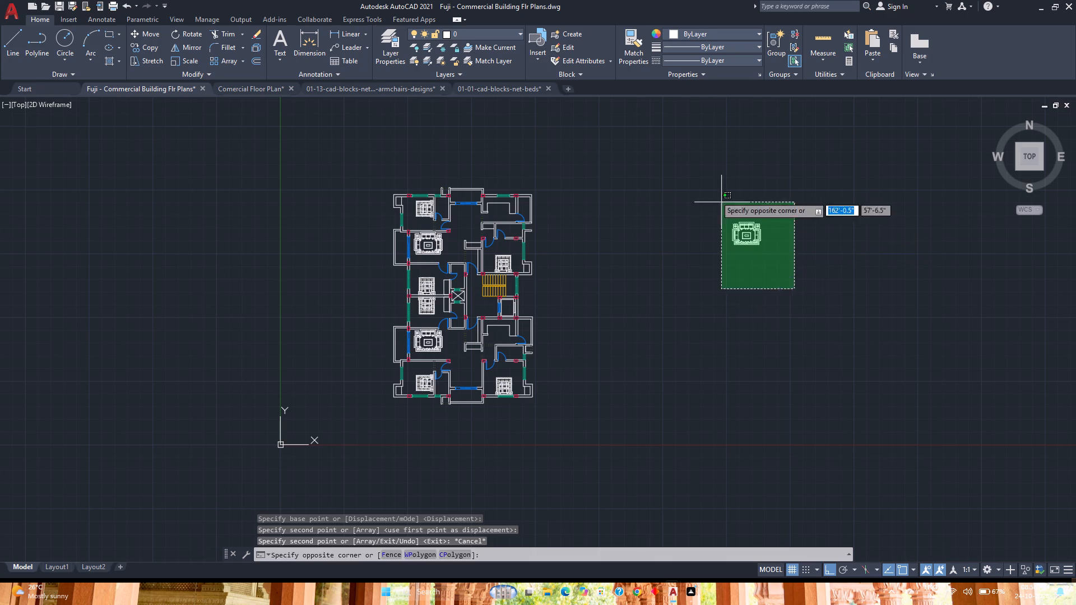
pyautogui.click(710, 190)
pyautogui.press('Delete')
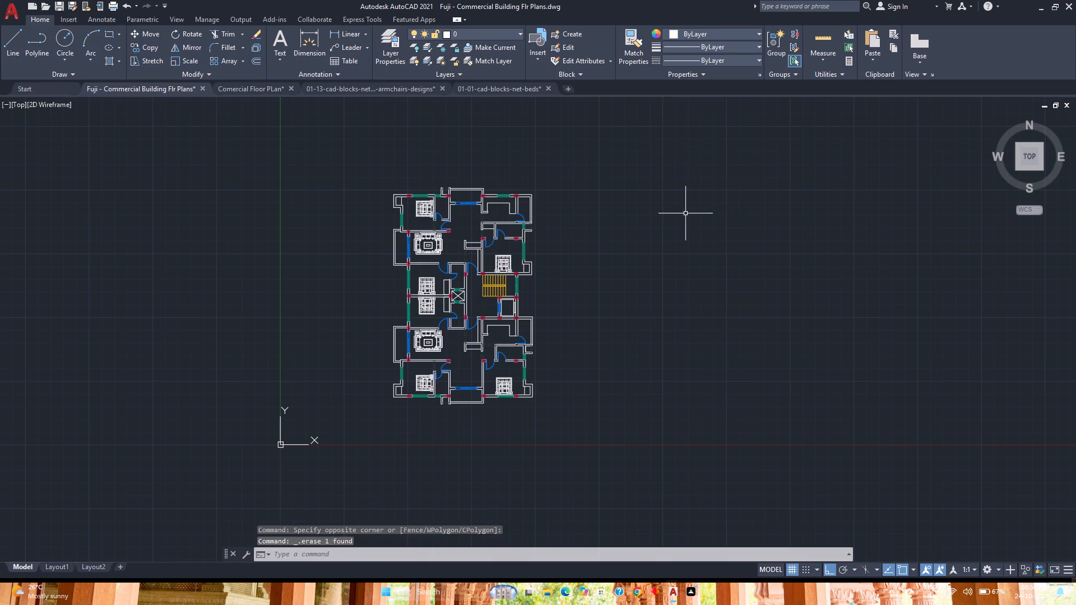
# Save the floor plan drawing.
pyautogui.hotkey('ctrl', 's')
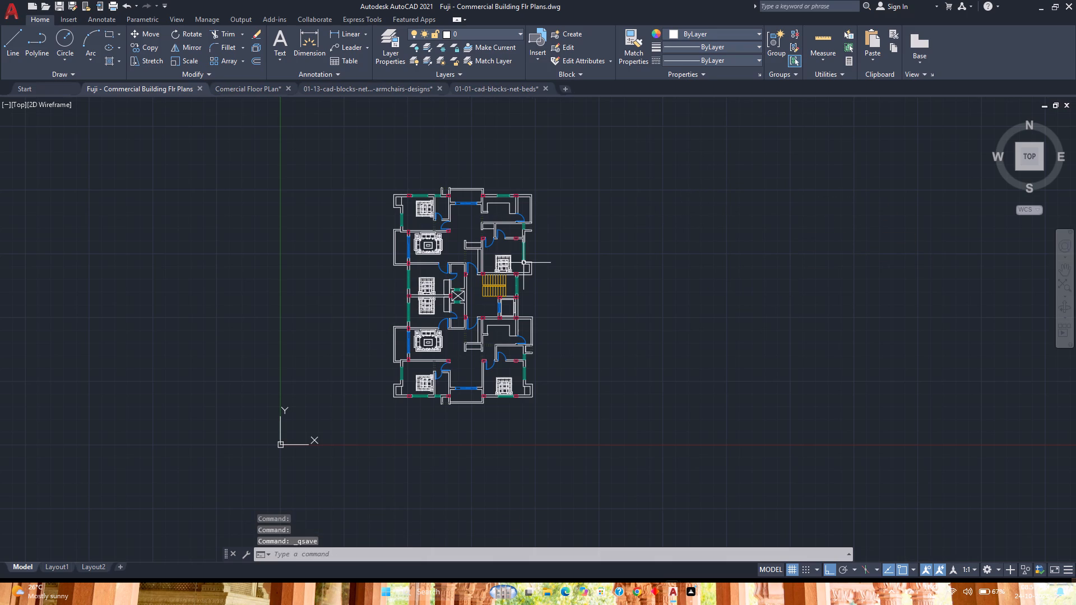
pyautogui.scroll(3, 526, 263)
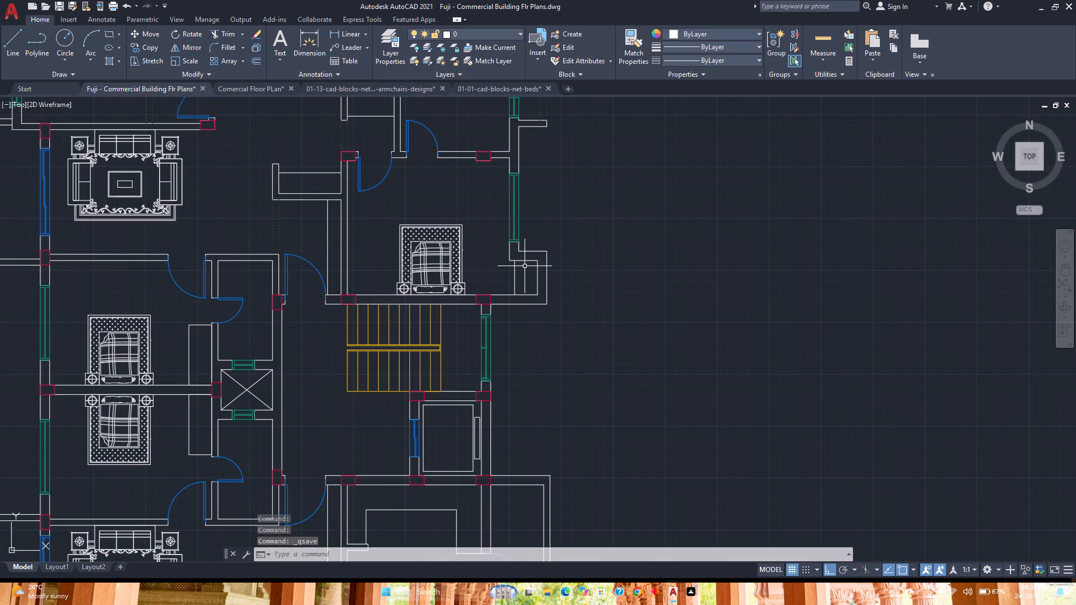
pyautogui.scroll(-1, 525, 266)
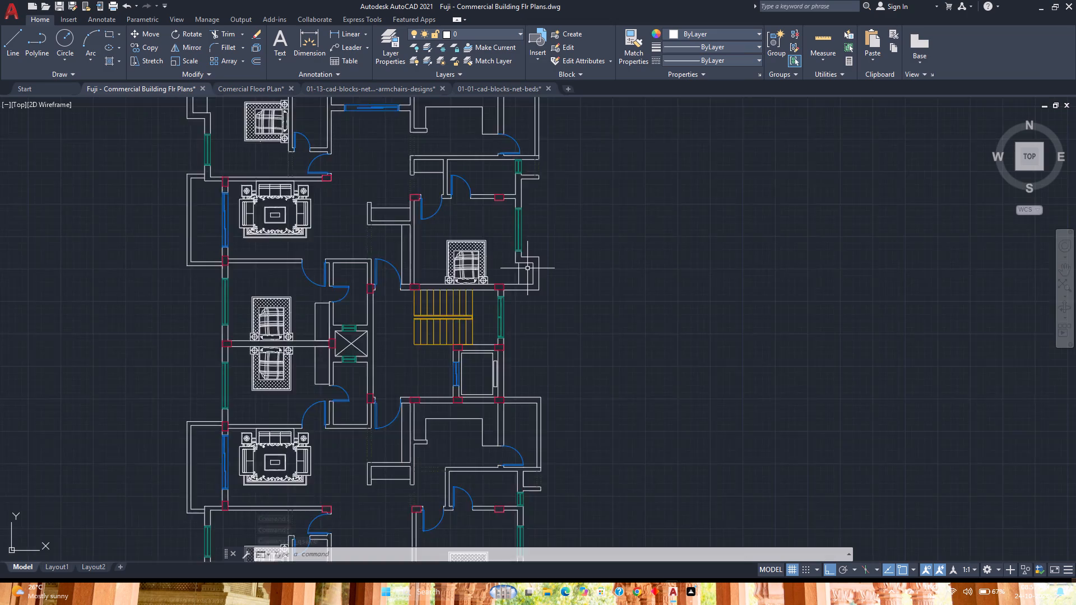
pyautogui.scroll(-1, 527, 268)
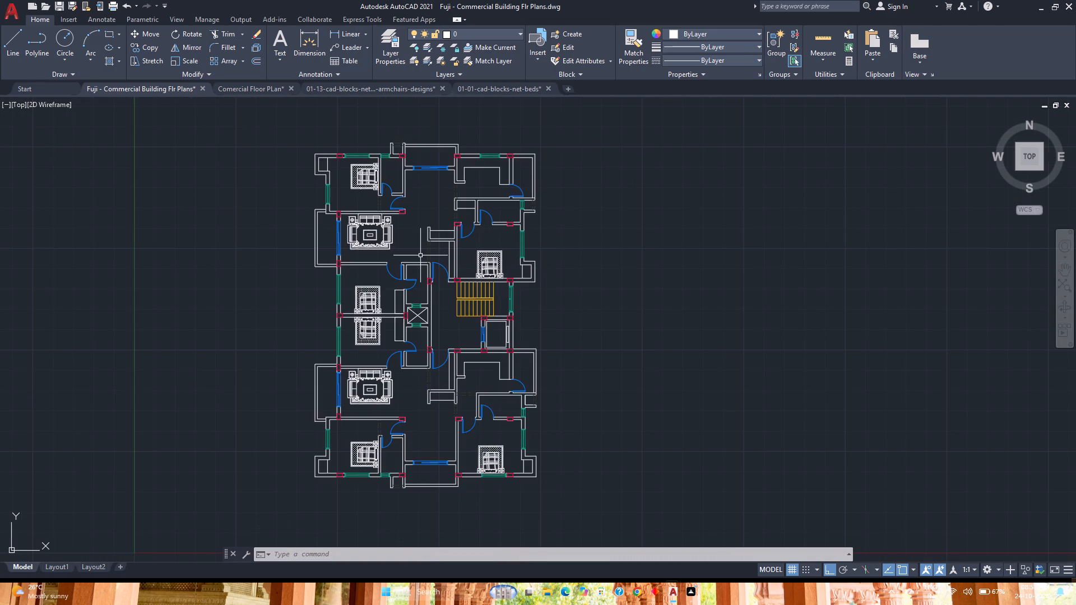
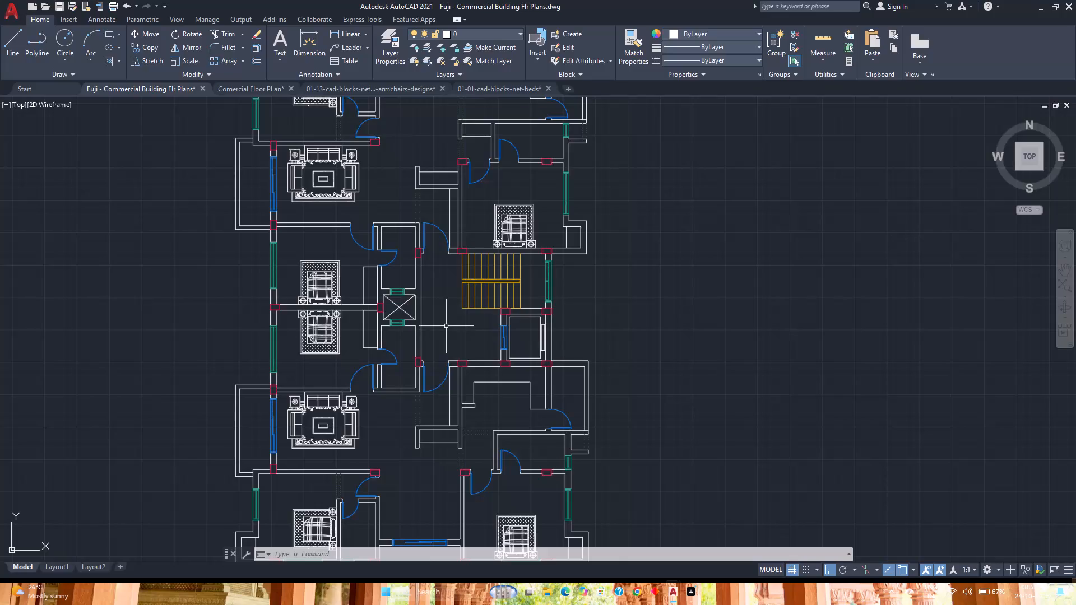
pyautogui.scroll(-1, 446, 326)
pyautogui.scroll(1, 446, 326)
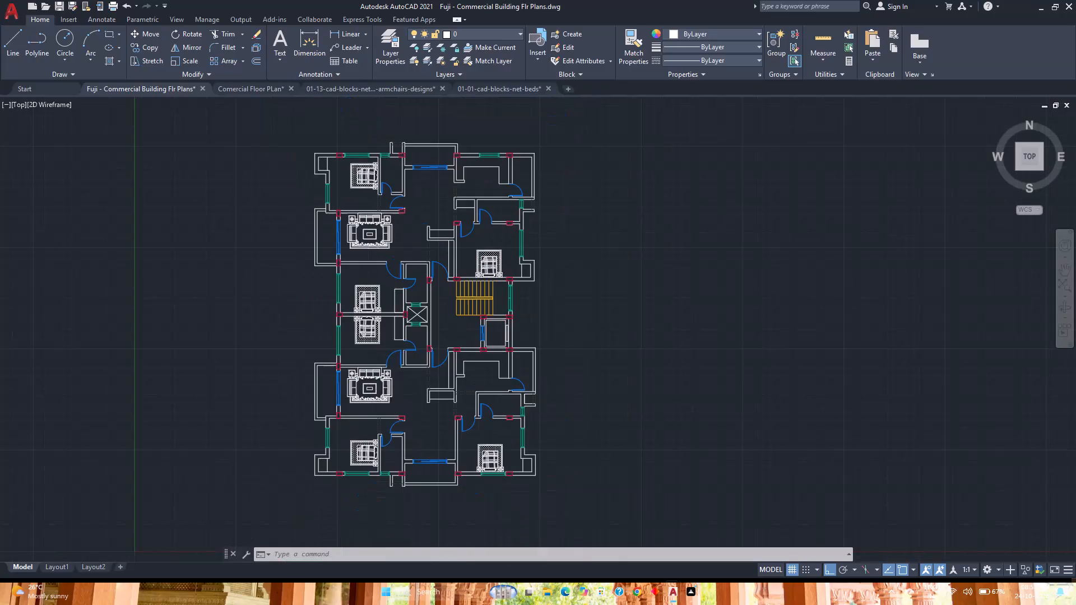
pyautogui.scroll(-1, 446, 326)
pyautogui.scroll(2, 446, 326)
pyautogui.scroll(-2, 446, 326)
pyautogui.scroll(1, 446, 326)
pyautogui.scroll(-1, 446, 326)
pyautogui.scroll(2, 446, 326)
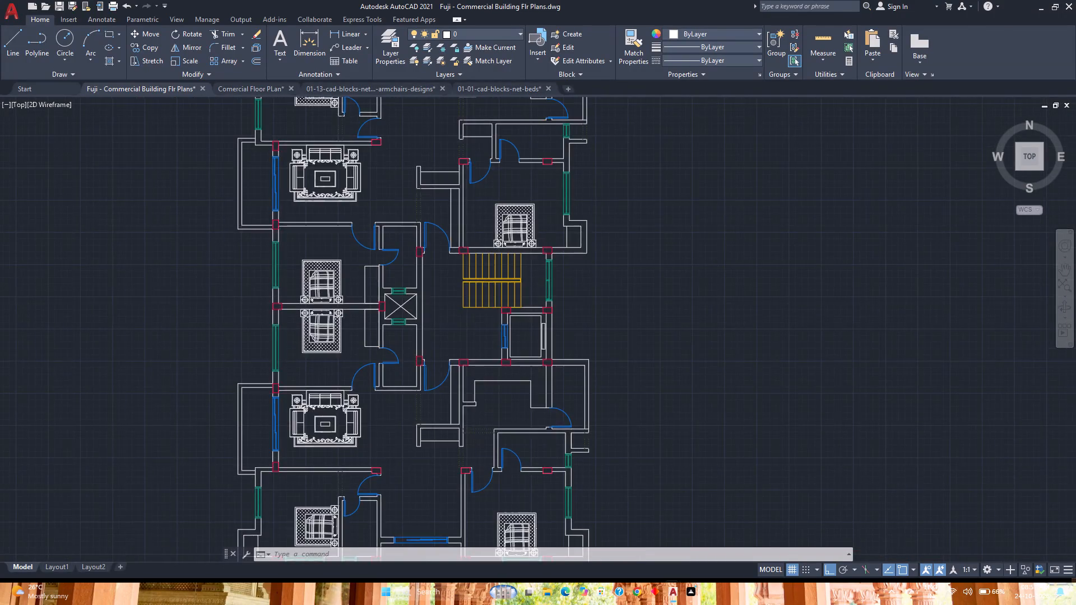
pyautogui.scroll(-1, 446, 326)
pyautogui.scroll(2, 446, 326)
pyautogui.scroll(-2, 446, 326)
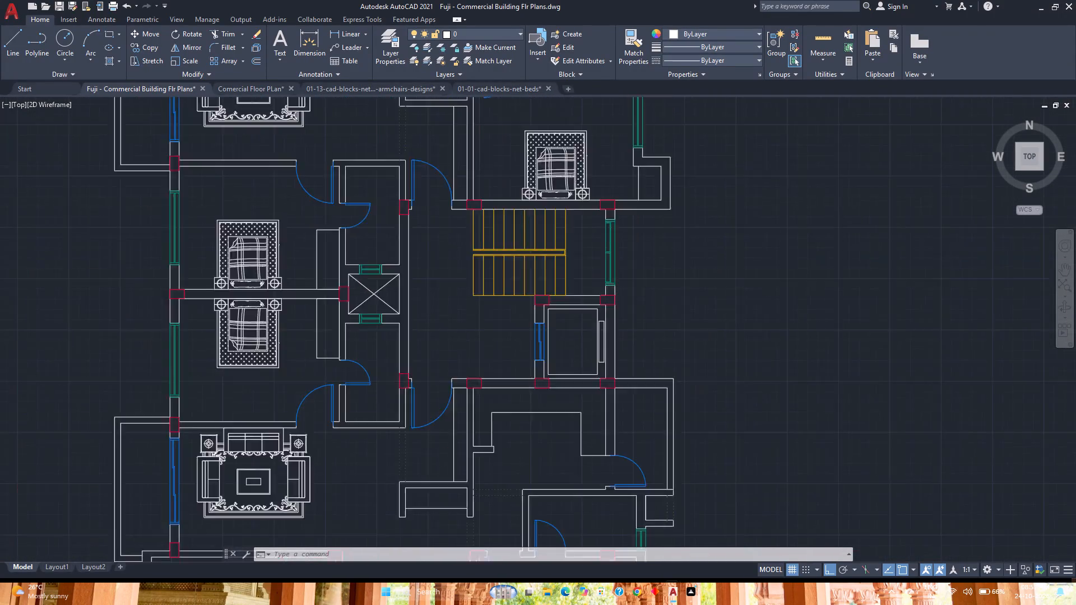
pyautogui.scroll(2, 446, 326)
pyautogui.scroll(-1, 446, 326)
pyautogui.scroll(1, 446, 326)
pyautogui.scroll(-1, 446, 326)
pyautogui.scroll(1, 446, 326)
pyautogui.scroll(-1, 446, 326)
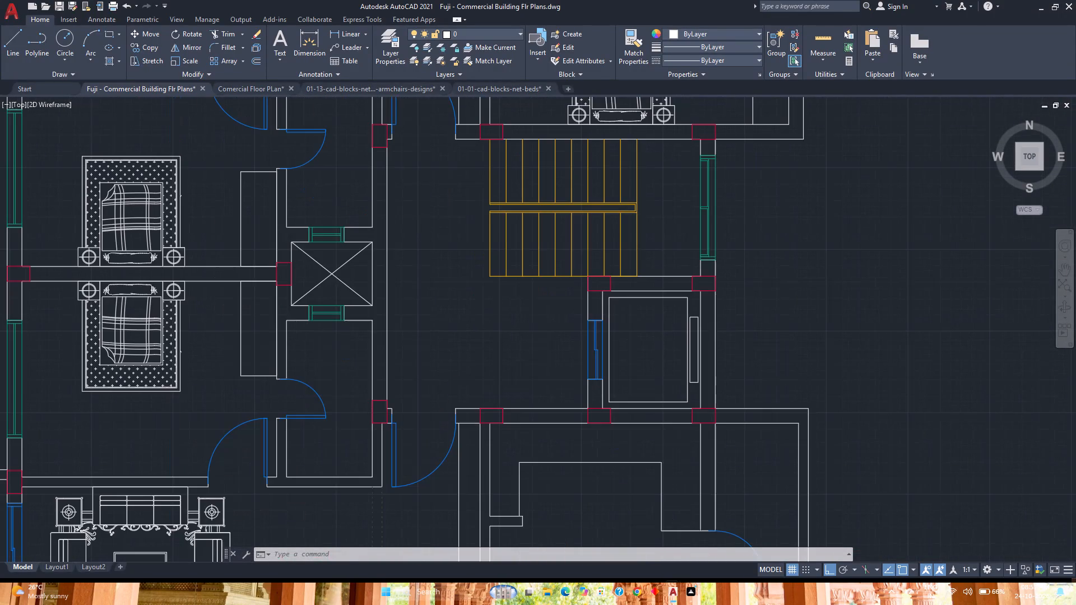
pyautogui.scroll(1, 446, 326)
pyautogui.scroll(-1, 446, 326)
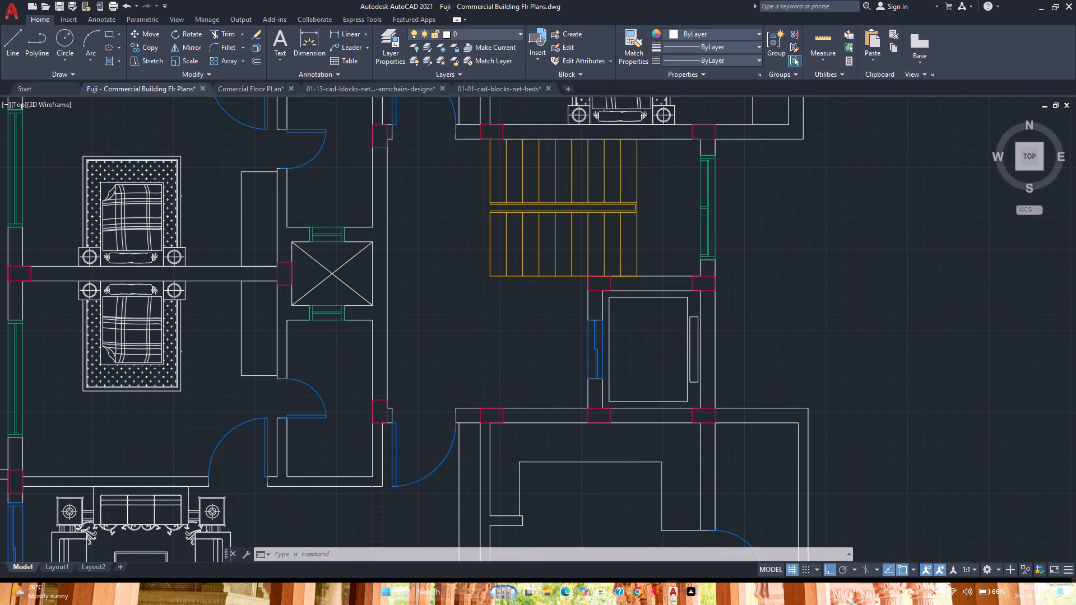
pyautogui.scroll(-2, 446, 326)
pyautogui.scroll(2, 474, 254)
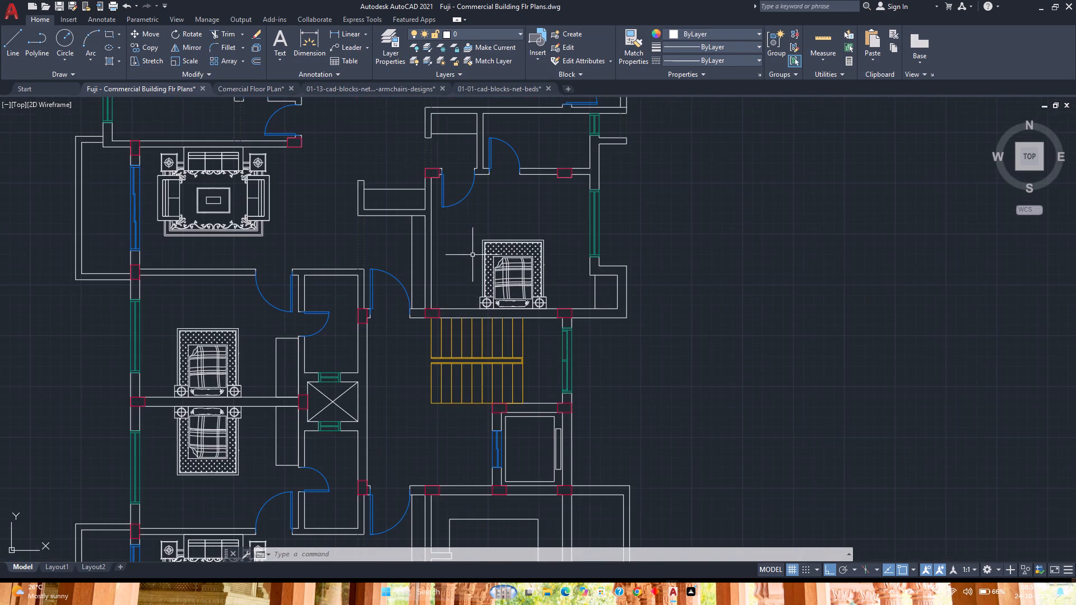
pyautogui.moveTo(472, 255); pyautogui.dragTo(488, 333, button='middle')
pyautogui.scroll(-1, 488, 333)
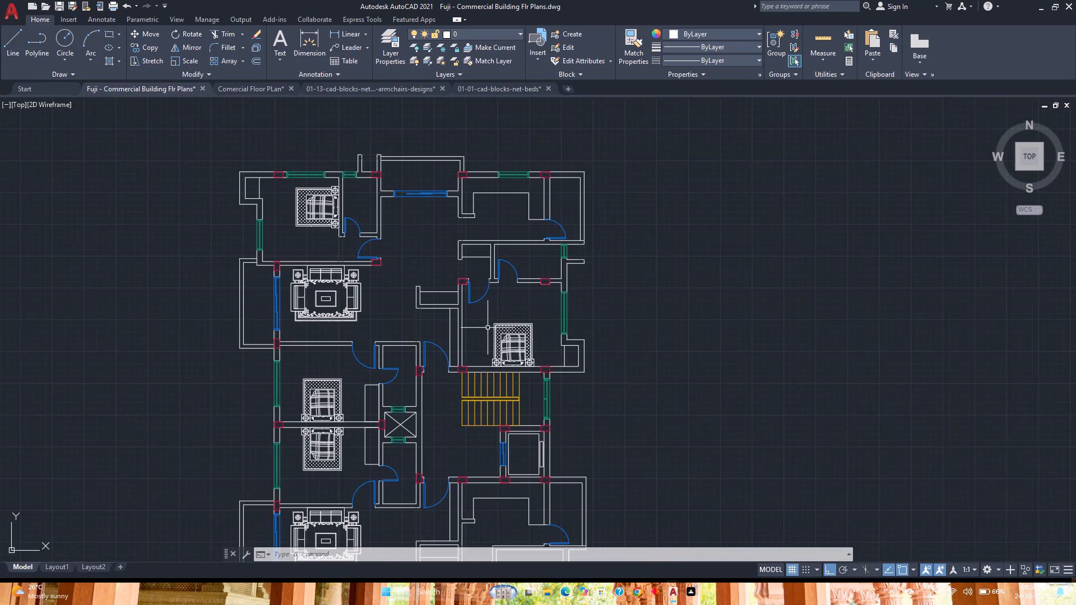
# Examine the staircase and its central handrail in the commercial building floor plan.
pyautogui.scroll(1, 513, 234)
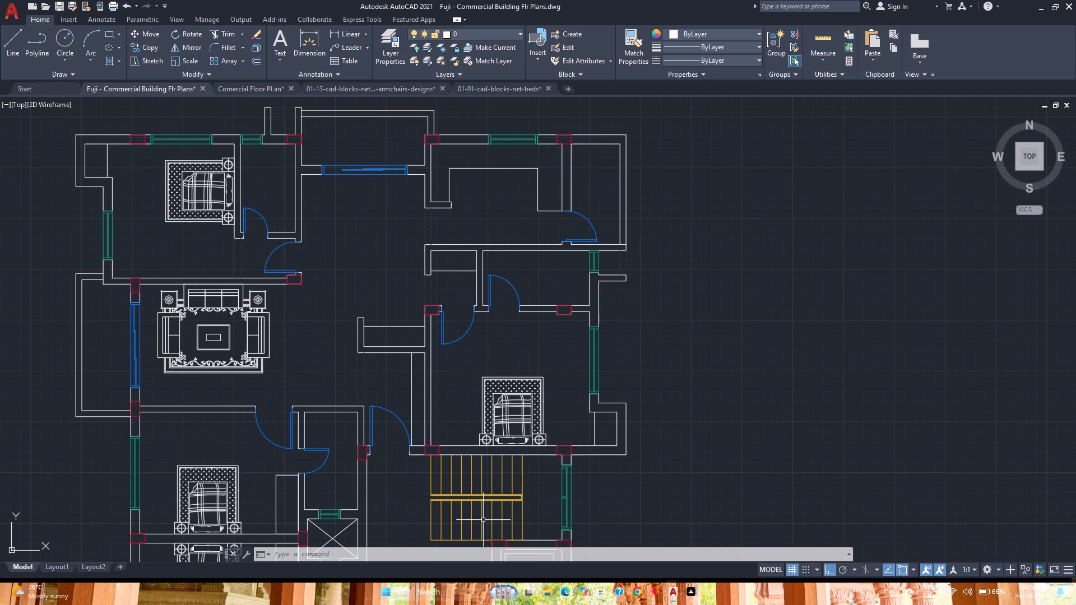
pyautogui.scroll(4, 523, 500)
pyautogui.moveTo(528, 500); pyautogui.dragTo(528, 496, button='middle')
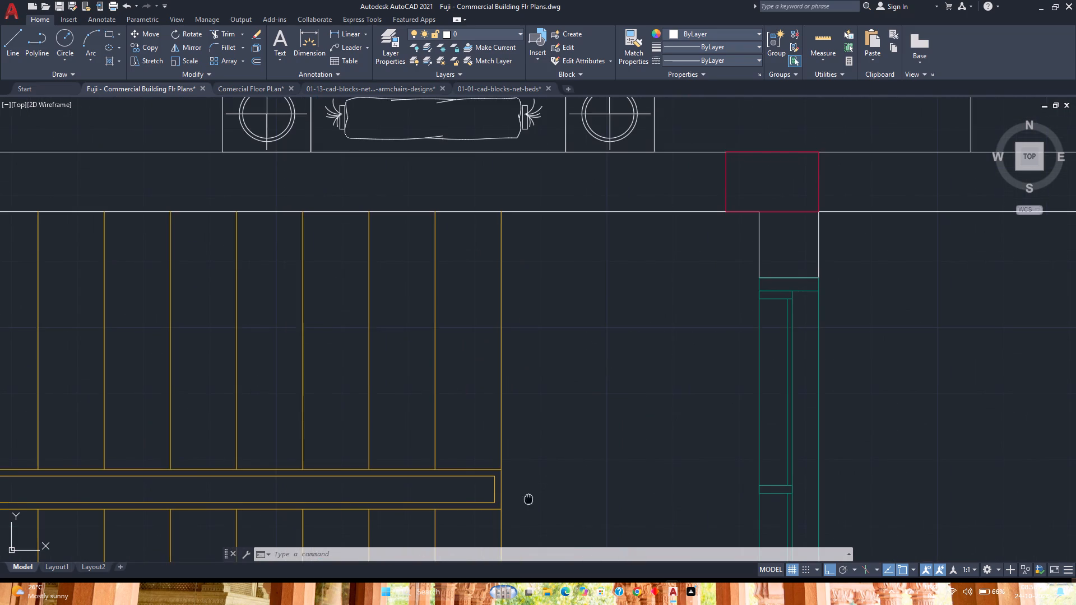
pyautogui.moveTo(528, 496); pyautogui.dragTo(526, 415, button='middle')
pyautogui.middleClick(526, 415)
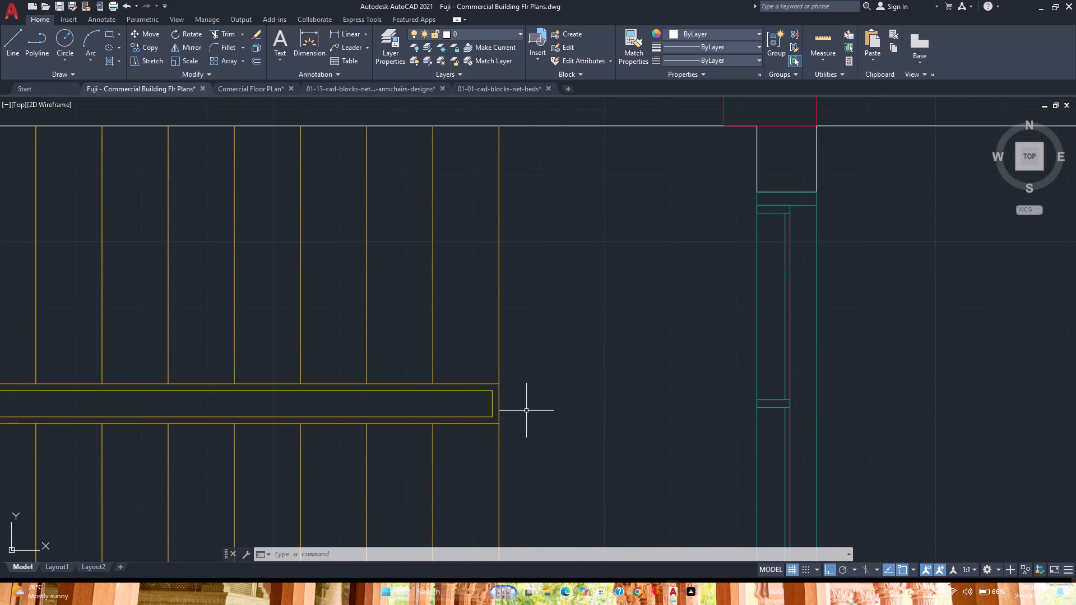
pyautogui.scroll(-1, 527, 404)
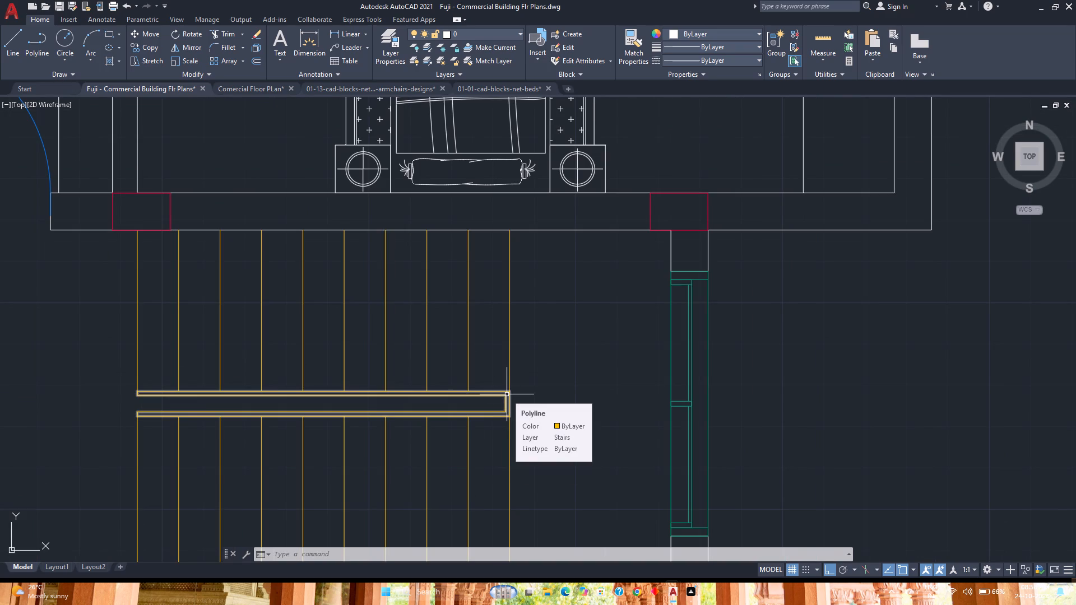
pyautogui.scroll(-2, 511, 409)
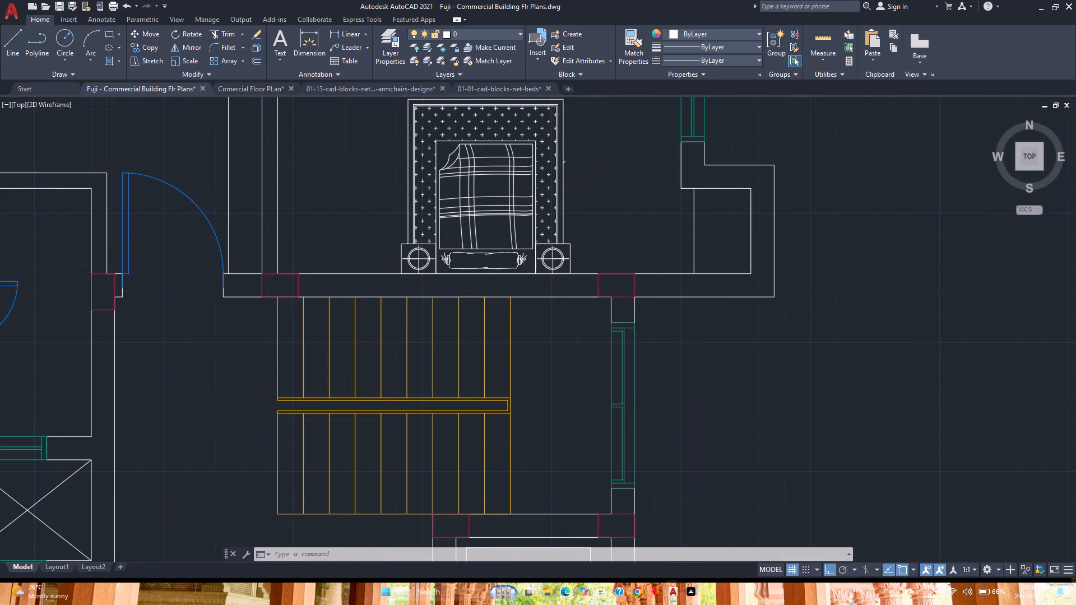
pyautogui.scroll(-1, 511, 409)
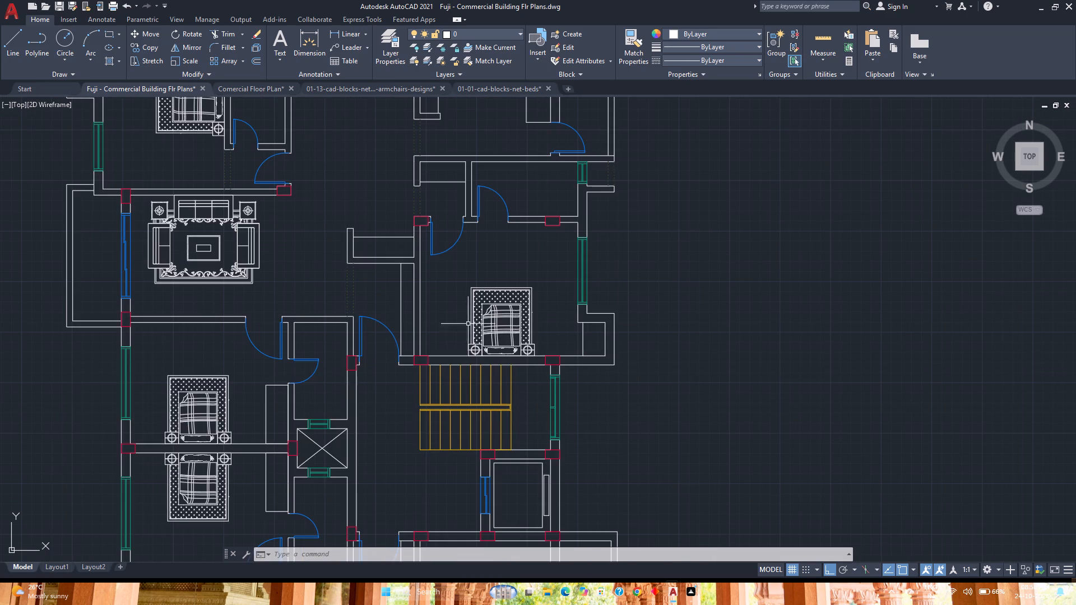
# Look through the sofa and armchair block library drawing for a replacement living-room seating set.
pyautogui.click(476, 87)
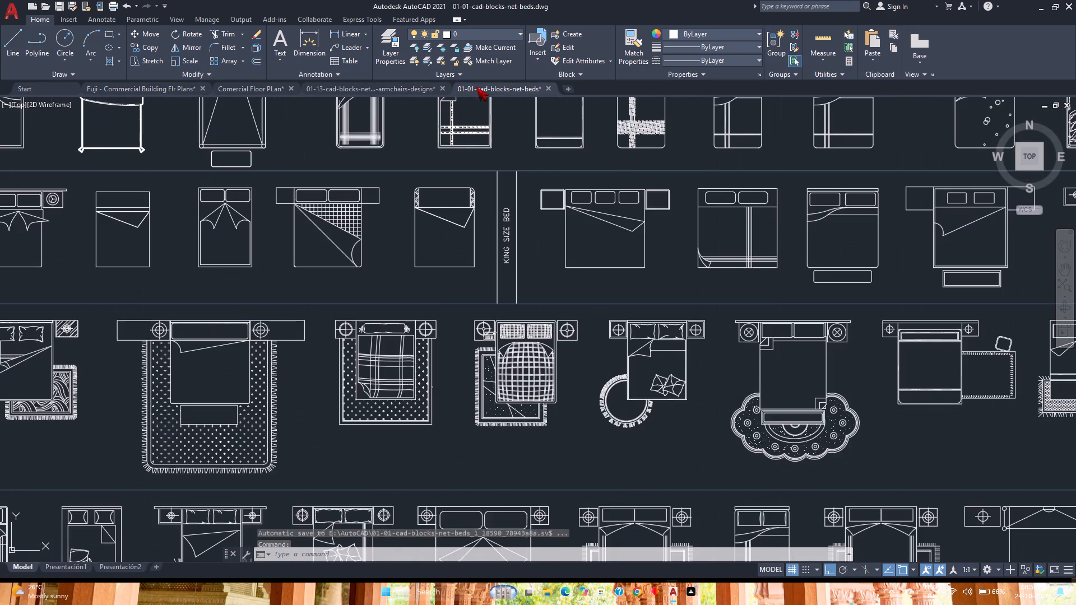
pyautogui.click(412, 91)
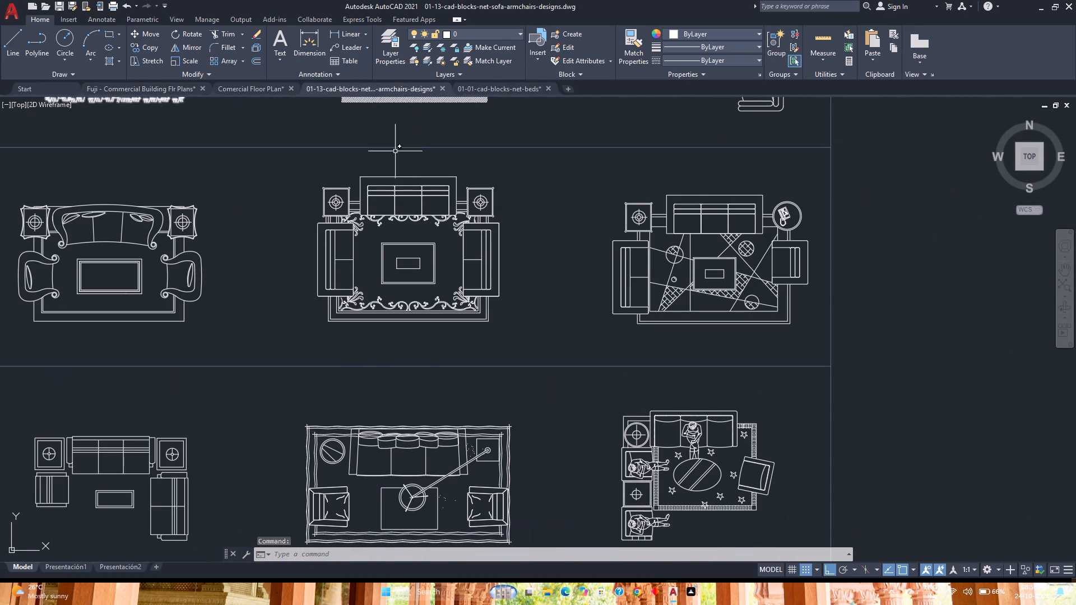
pyautogui.scroll(-3, 377, 180)
pyautogui.moveTo(317, 210); pyautogui.dragTo(423, 224, button='middle')
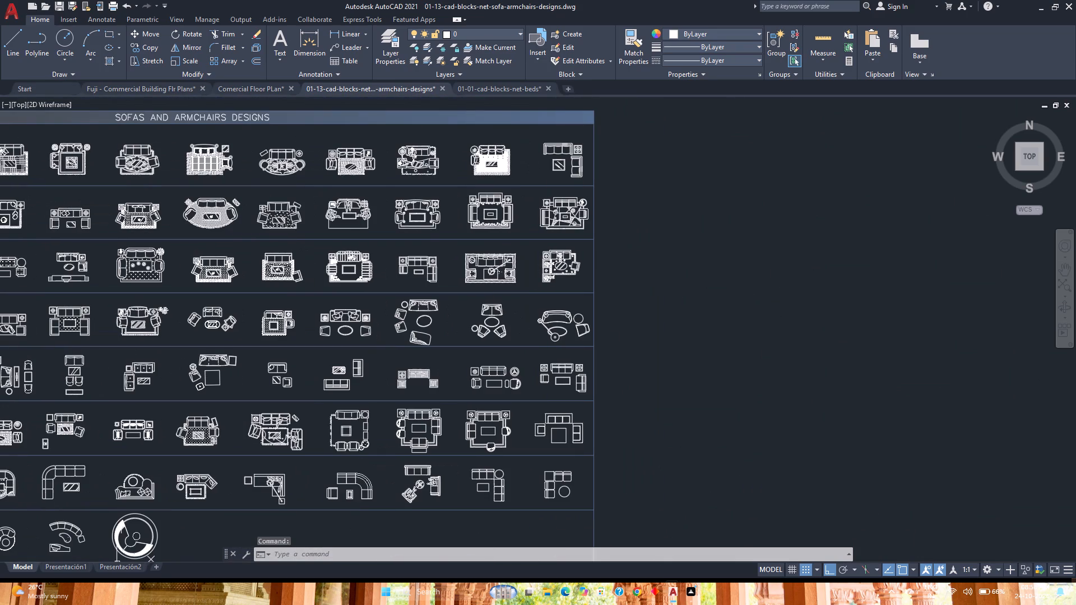
pyautogui.moveTo(291, 245); pyautogui.dragTo(364, 244, button='middle')
pyautogui.middleClick(364, 244)
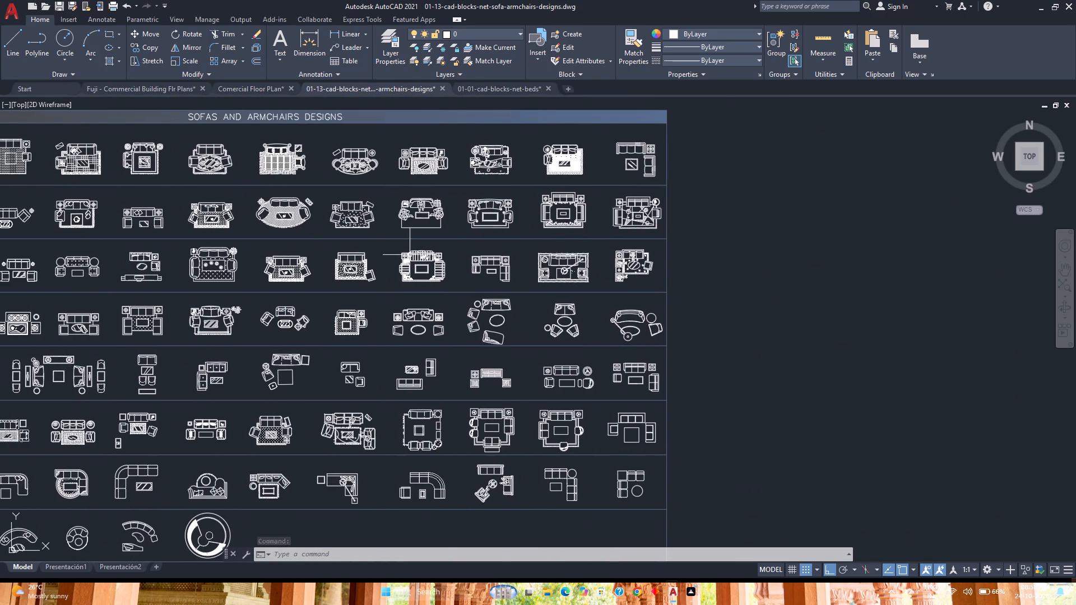
pyautogui.scroll(3, 493, 269)
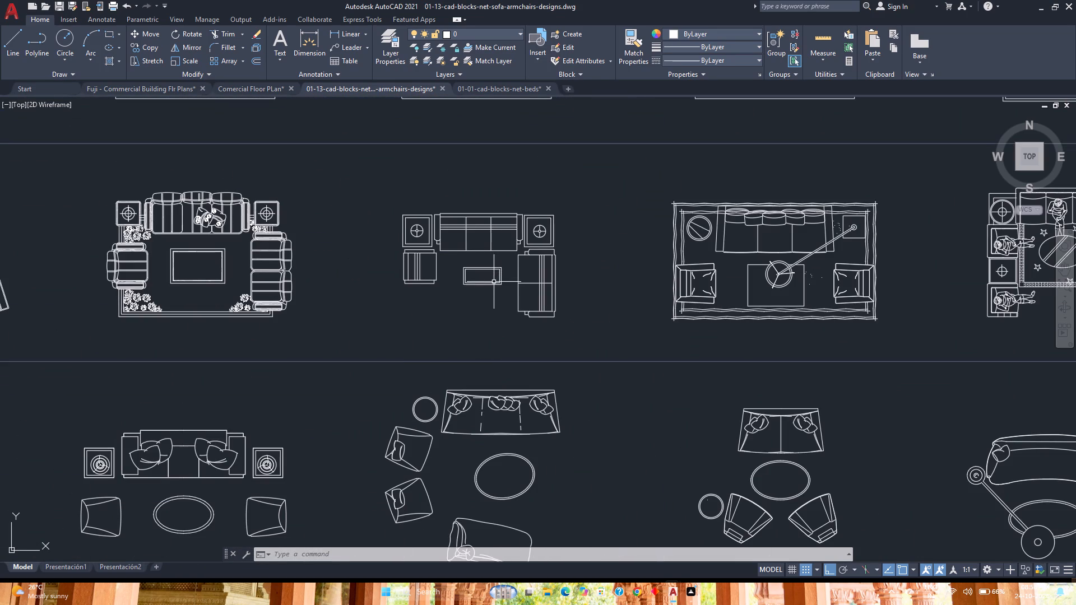
pyautogui.scroll(-1, 494, 284)
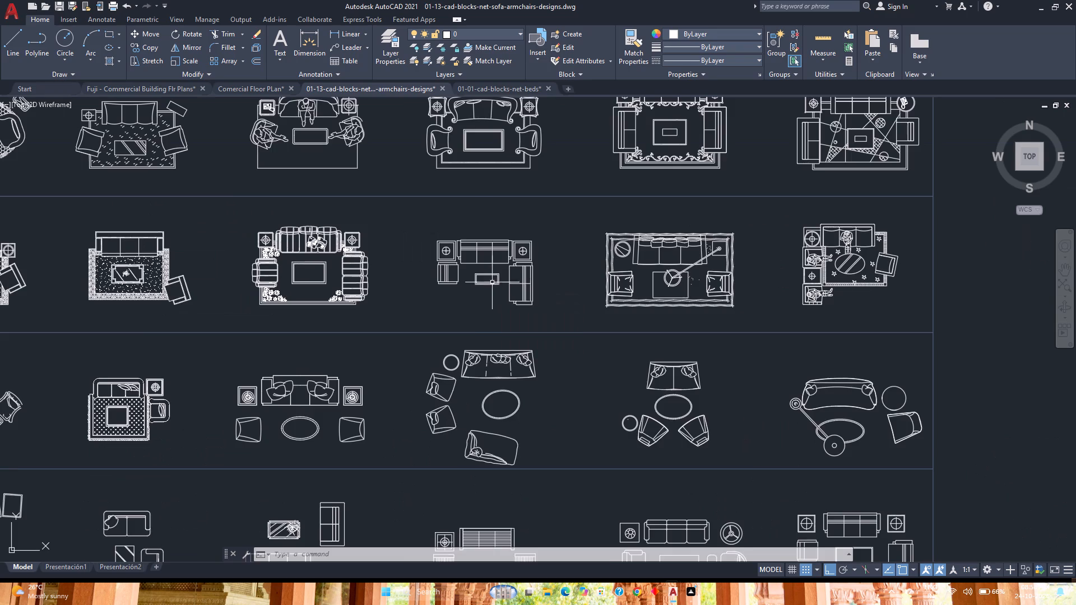
pyautogui.scroll(-3, 489, 280)
pyautogui.scroll(4, 173, 285)
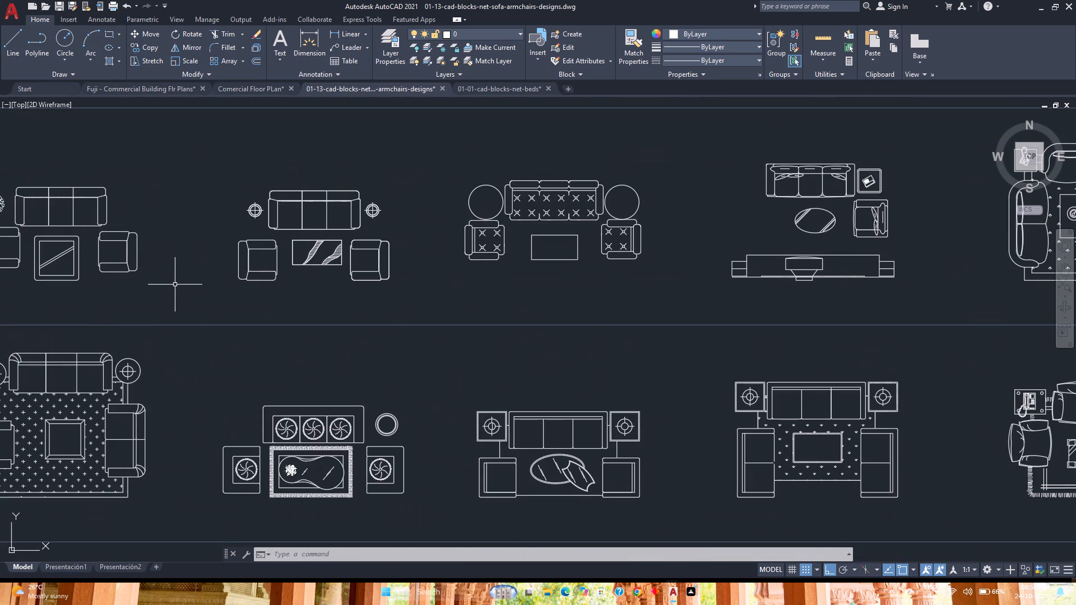
pyautogui.scroll(-1, 177, 284)
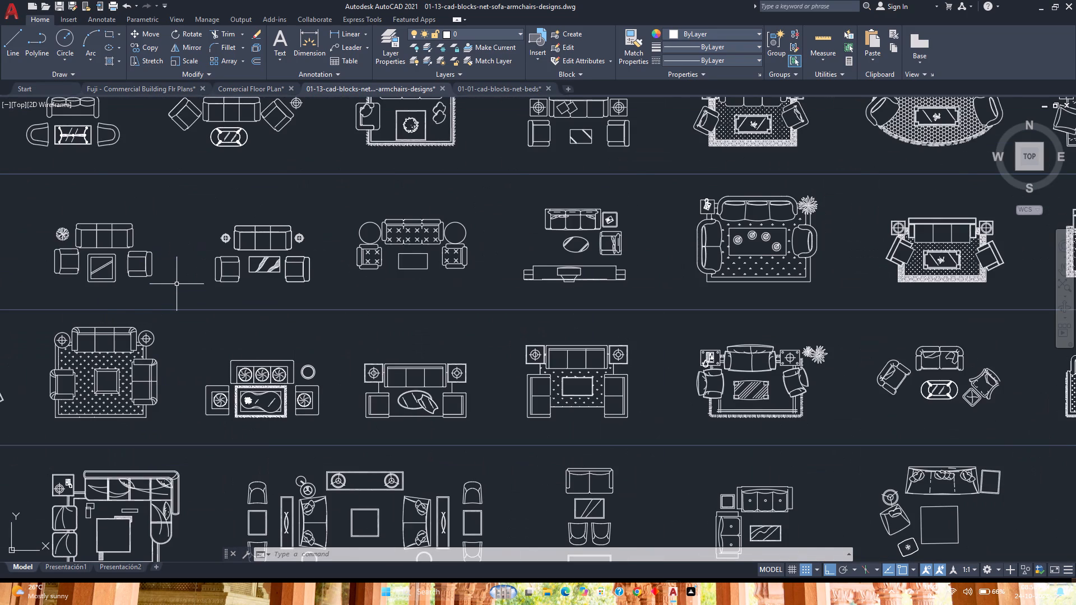
pyautogui.scroll(-1, 177, 284)
pyautogui.moveTo(180, 284); pyautogui.dragTo(267, 282, button='middle')
pyautogui.middleClick(276, 277)
pyautogui.middleClick(280, 273)
pyautogui.middleClick(280, 273)
pyautogui.middleClick(280, 273)
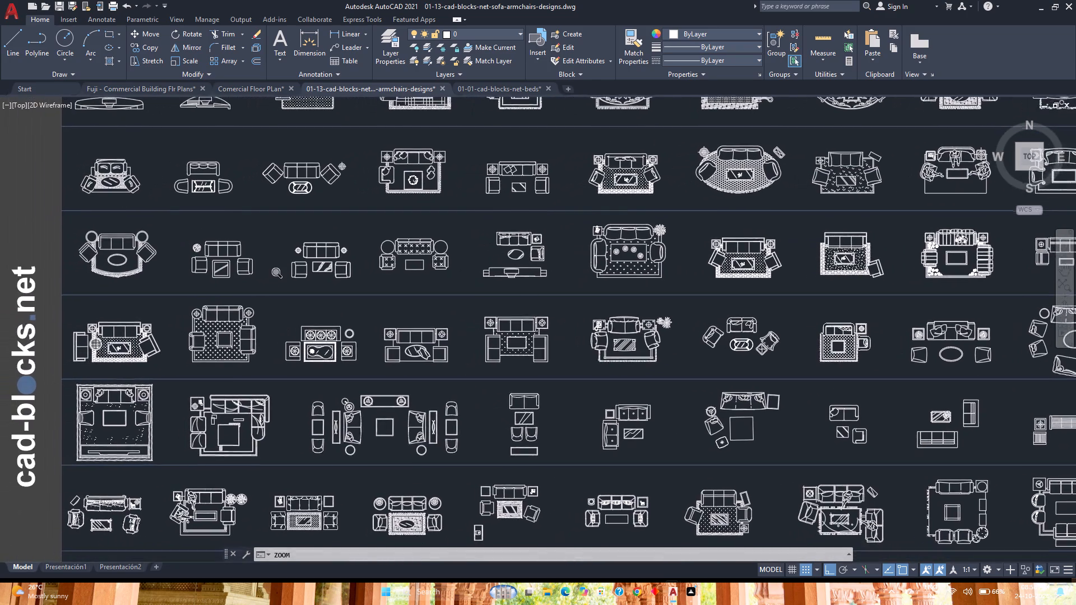
pyautogui.middleClick(280, 273)
pyautogui.scroll(5, 248, 385)
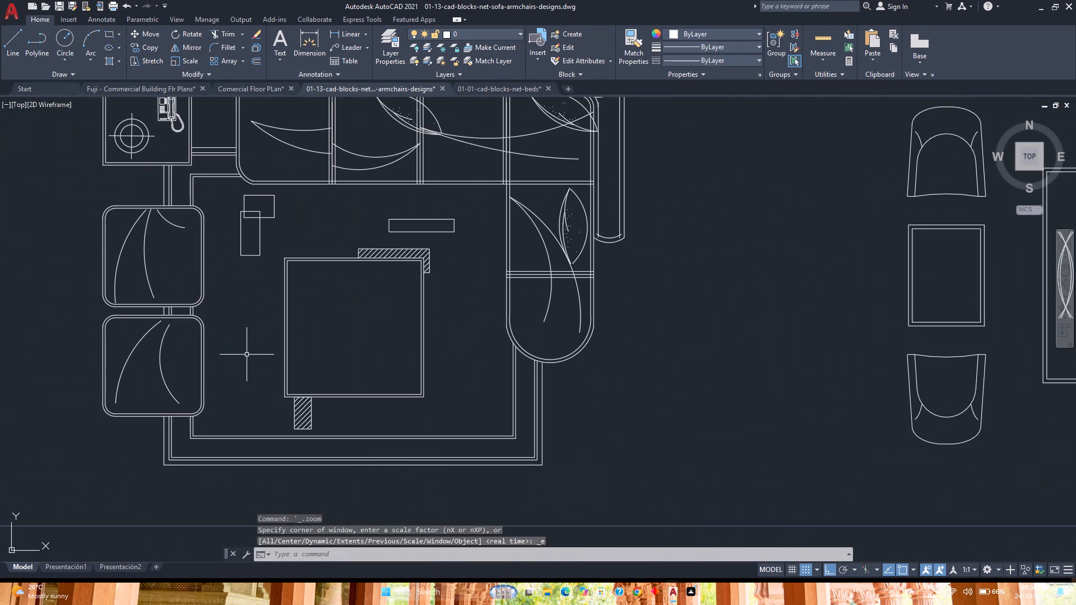
pyautogui.scroll(-1, 237, 334)
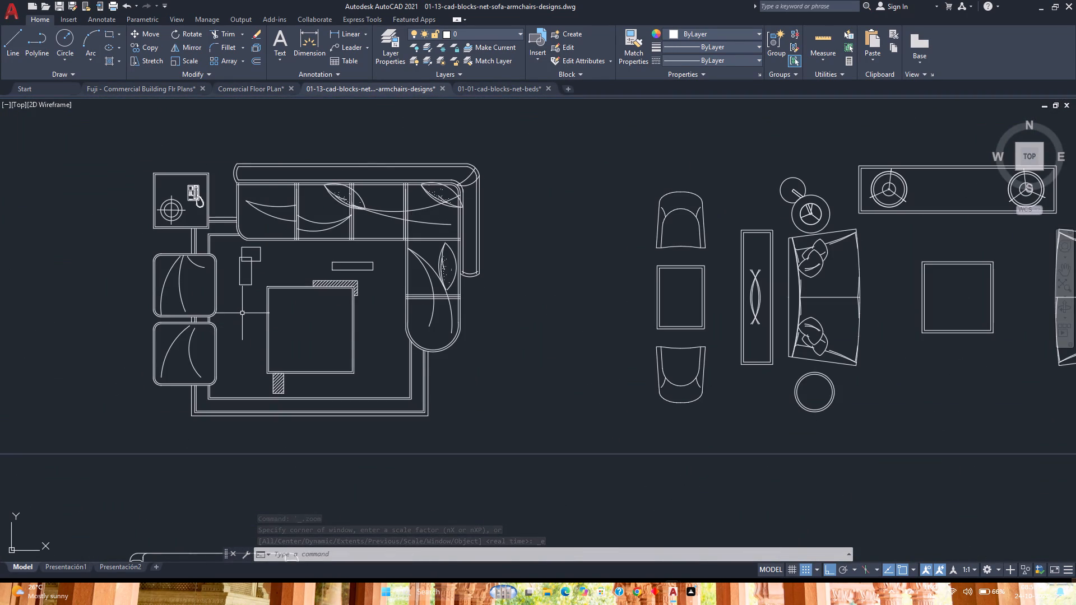
pyautogui.scroll(-2, 242, 315)
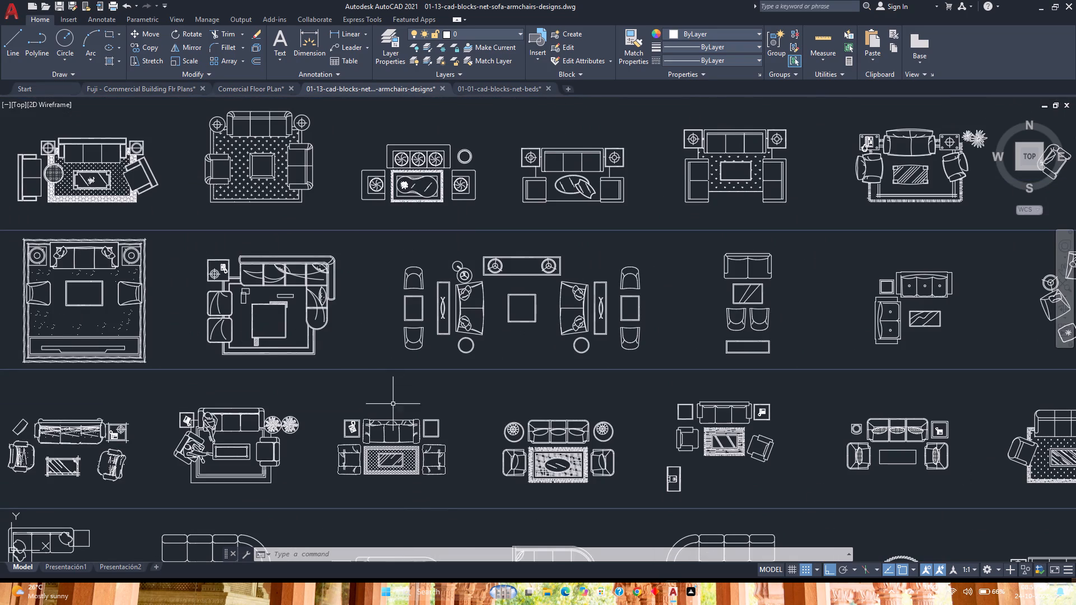
pyautogui.moveTo(419, 426); pyautogui.dragTo(388, 322, button='middle')
pyautogui.middleClick(388, 322)
pyautogui.middleClick(388, 322)
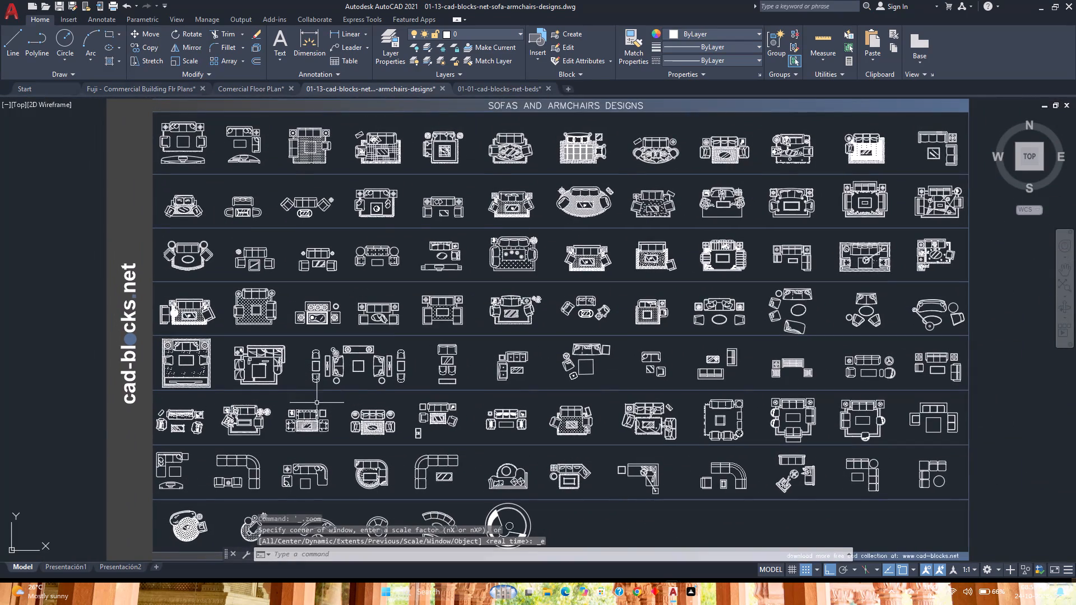
# Copy the sofa set with two armchairs, two square side tables and a patterned rug from the library's sixth row.
pyautogui.scroll(3, 311, 437)
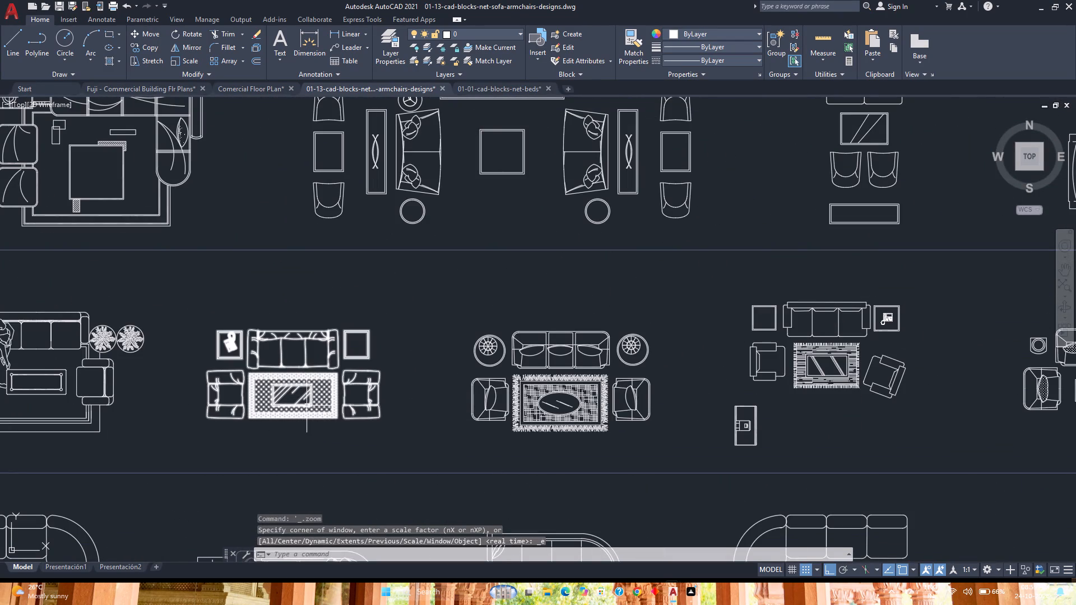
pyautogui.click(308, 411)
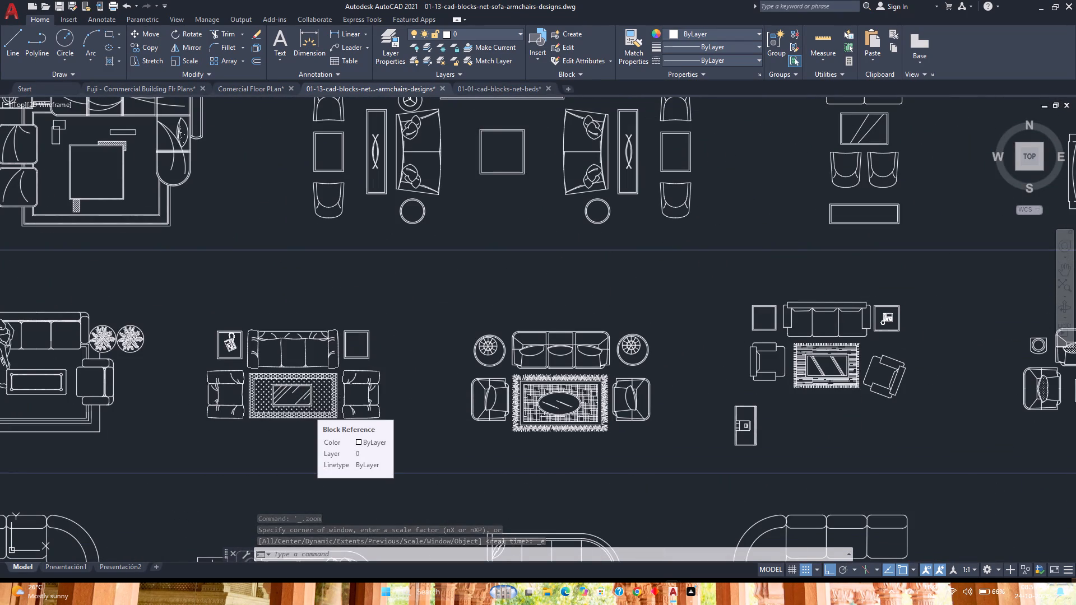
pyautogui.hotkey('ctrl', 'c')
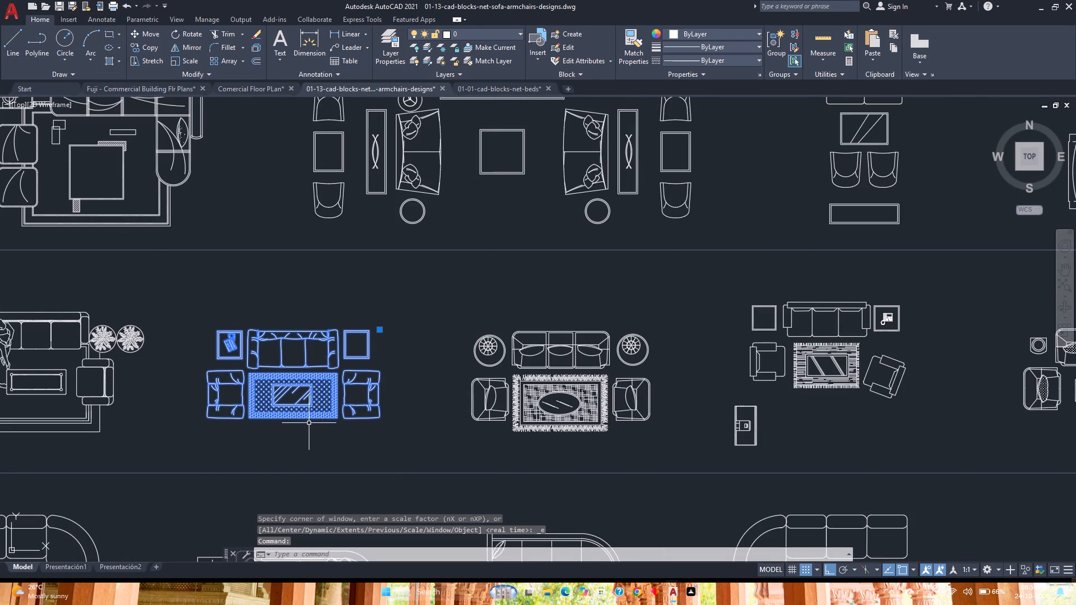
# In the Fuji - Commercial Building Flr Plans drawing, erase the existing sofa sets from the upper and lower living rooms.
pyautogui.click(129, 85)
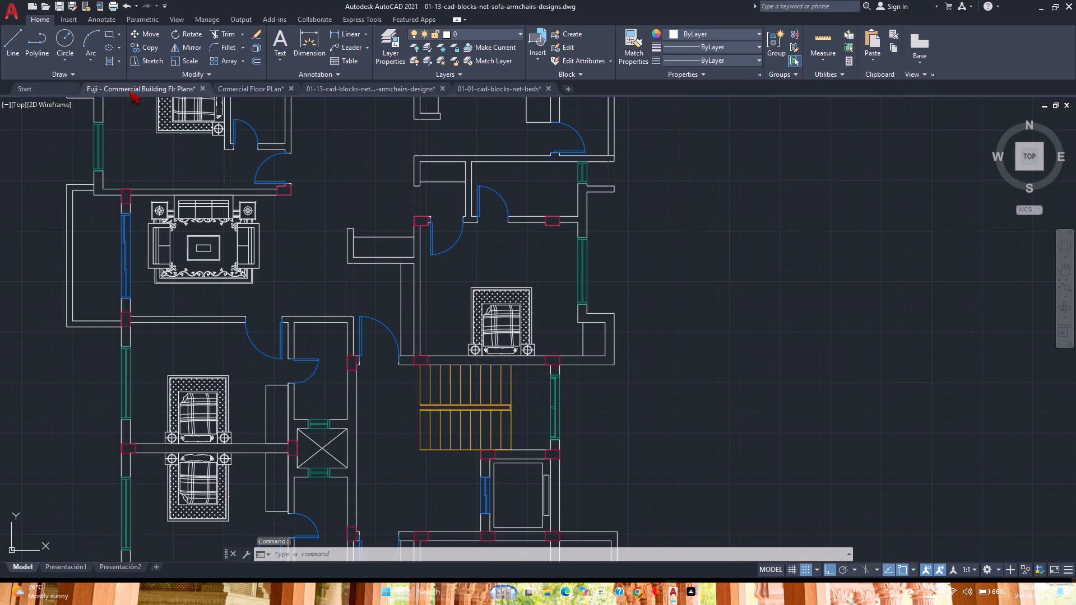
pyautogui.click(170, 278)
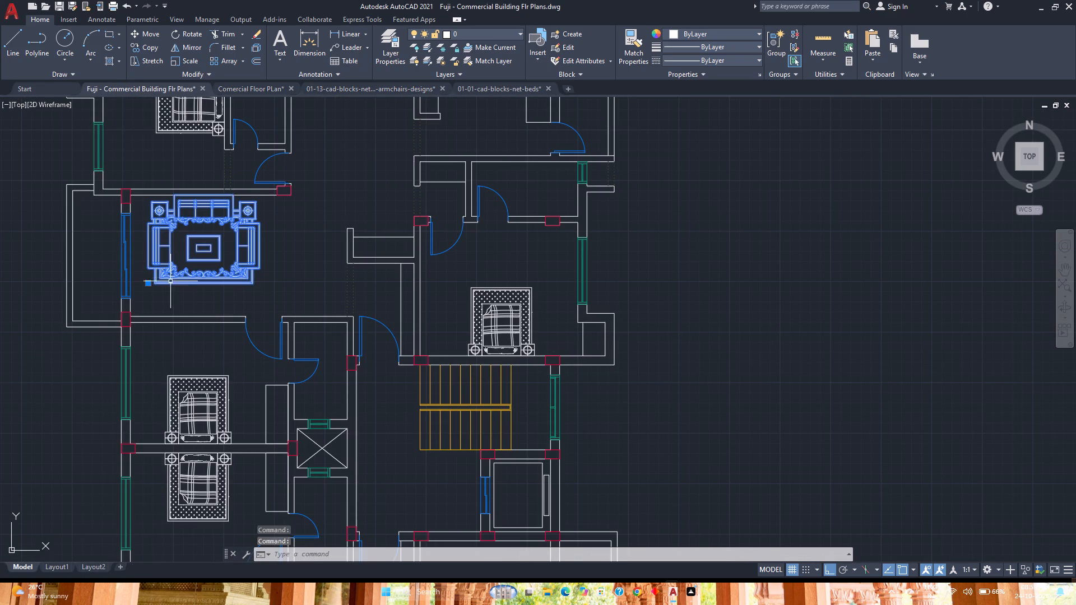
pyautogui.press('Delete')
pyautogui.scroll(-3, 169, 283)
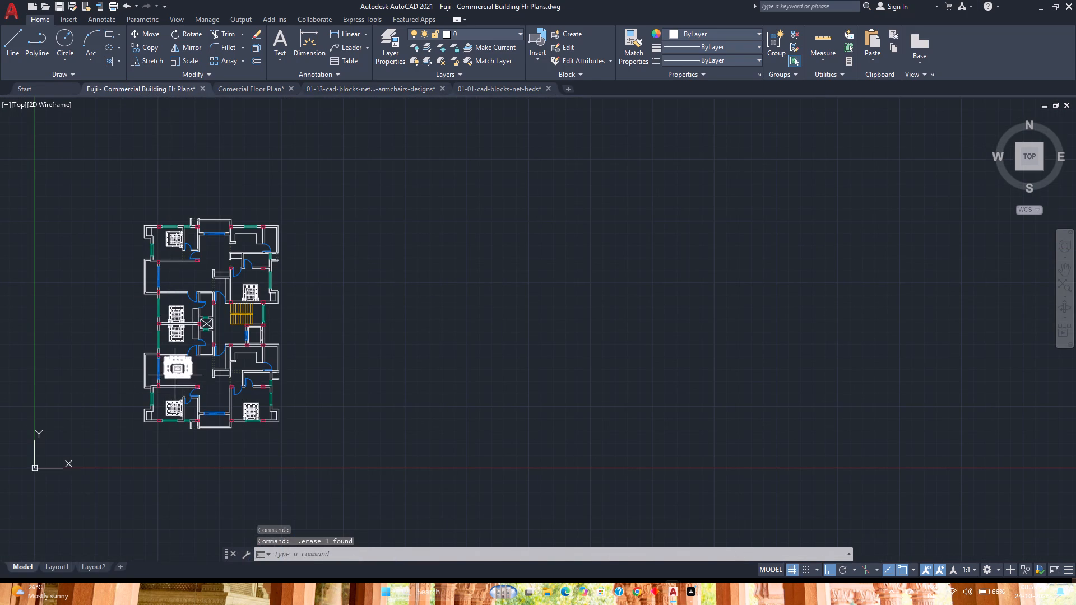
pyautogui.click(175, 375)
pyautogui.press('Delete')
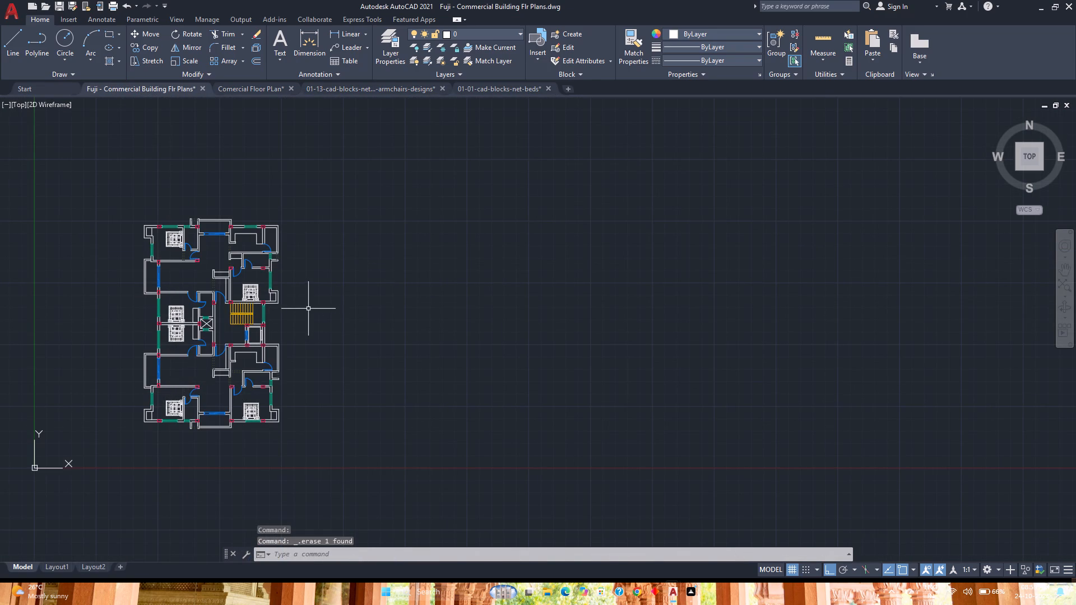
# Paste the copied sofa set beside the floor plan at about 97'-2", 24'-10".
pyautogui.hotkey('ctrl', 'v')
pyautogui.scroll(-1, 326, 376)
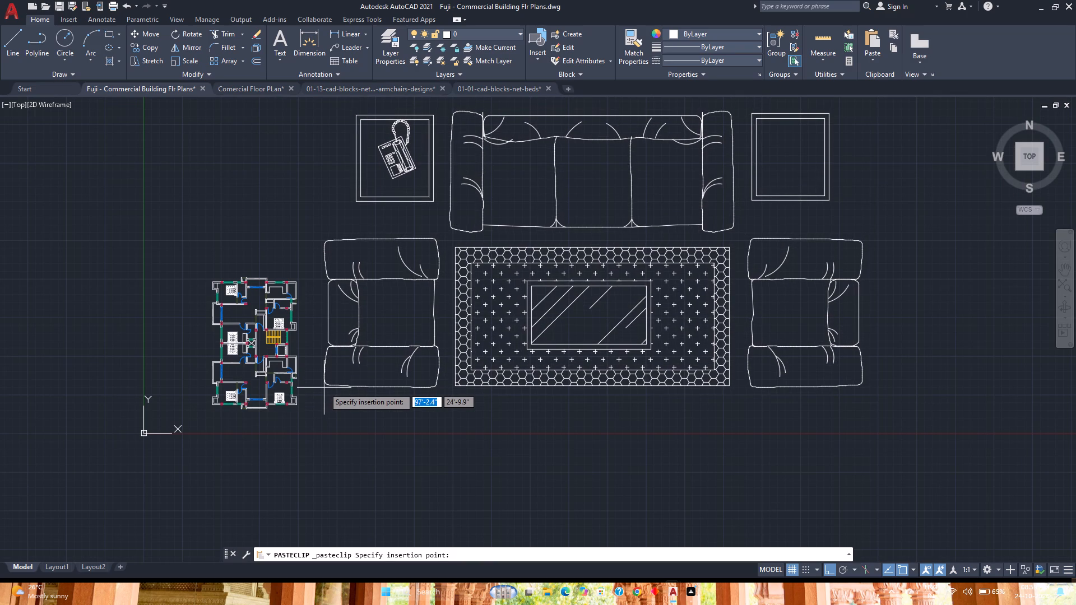
pyautogui.click(324, 388)
pyautogui.scroll(3, 381, 337)
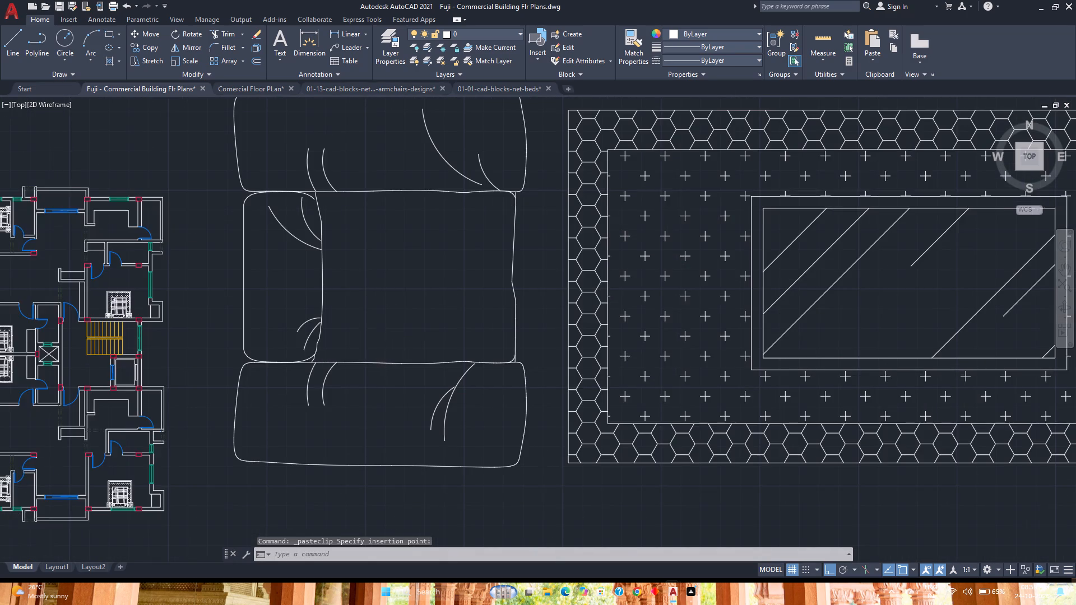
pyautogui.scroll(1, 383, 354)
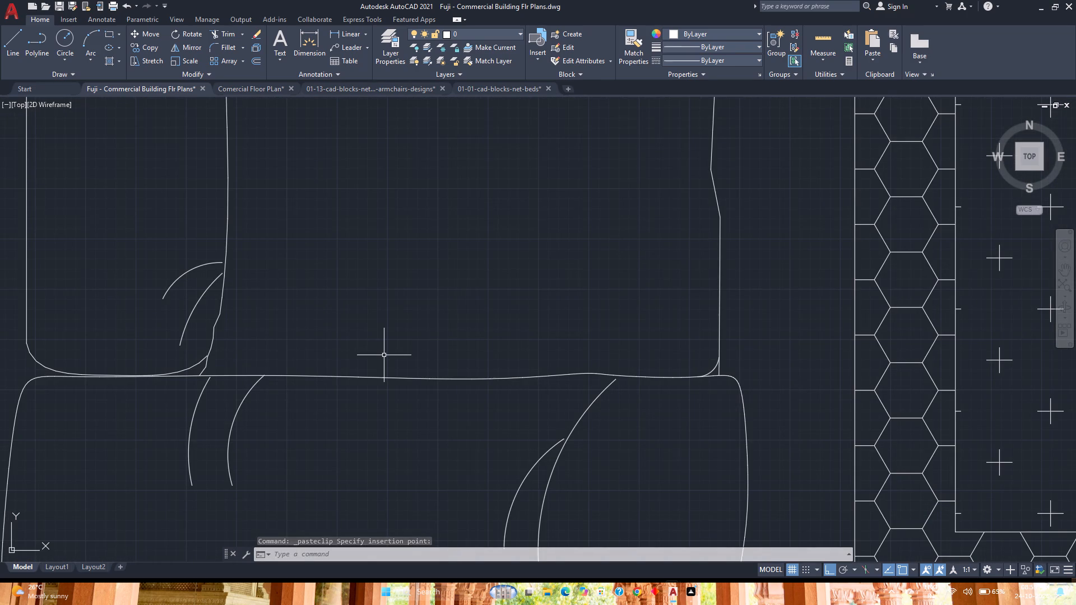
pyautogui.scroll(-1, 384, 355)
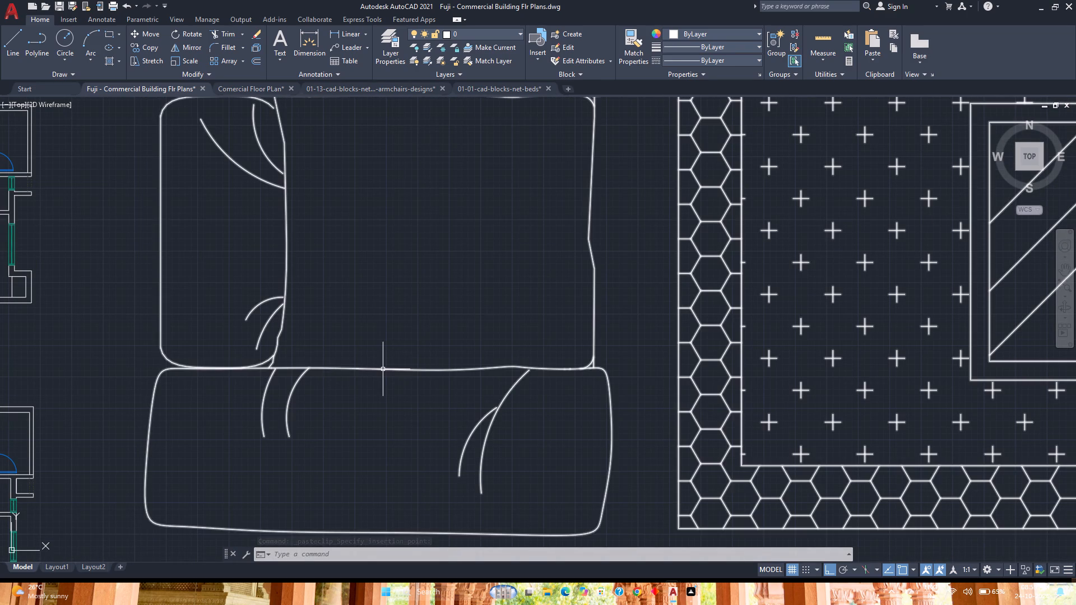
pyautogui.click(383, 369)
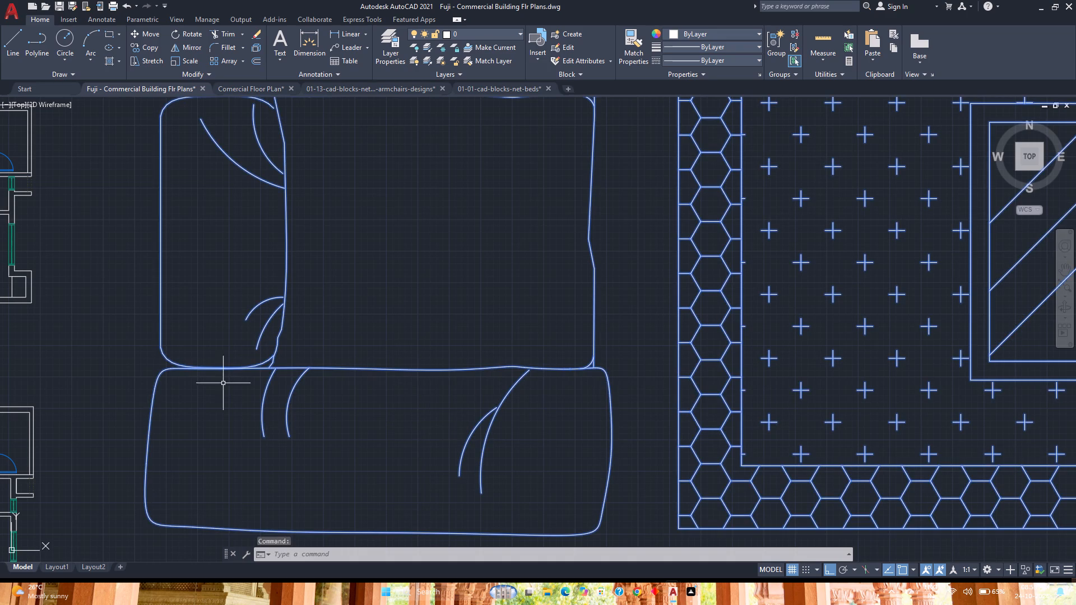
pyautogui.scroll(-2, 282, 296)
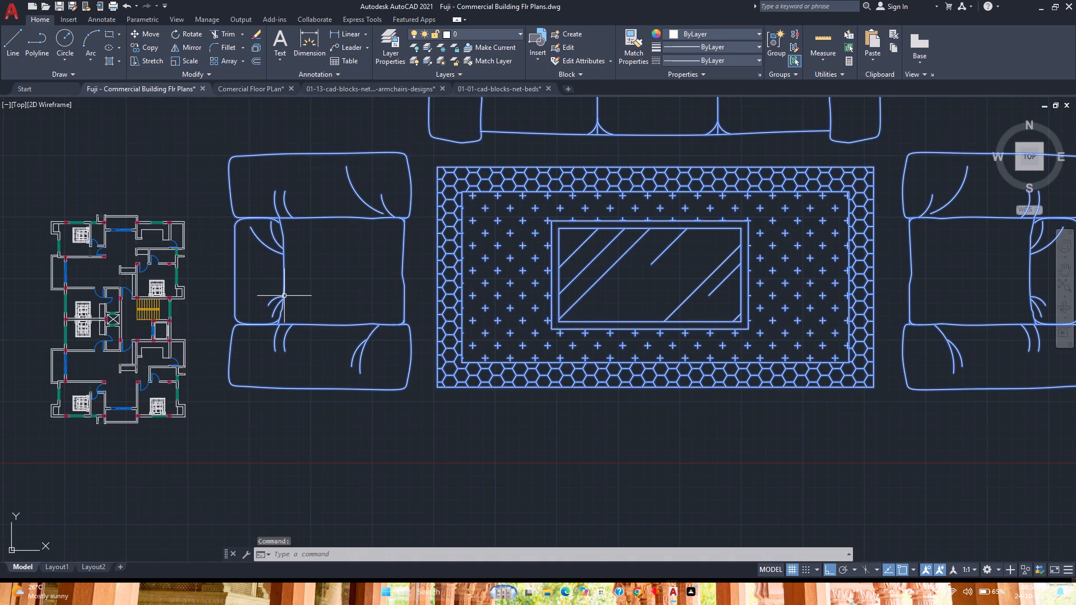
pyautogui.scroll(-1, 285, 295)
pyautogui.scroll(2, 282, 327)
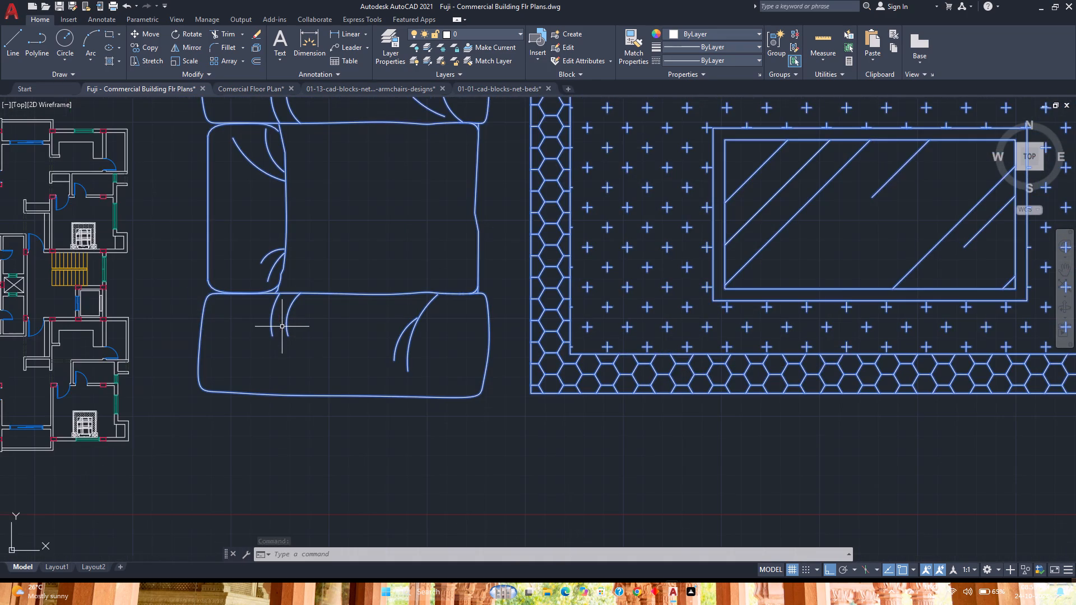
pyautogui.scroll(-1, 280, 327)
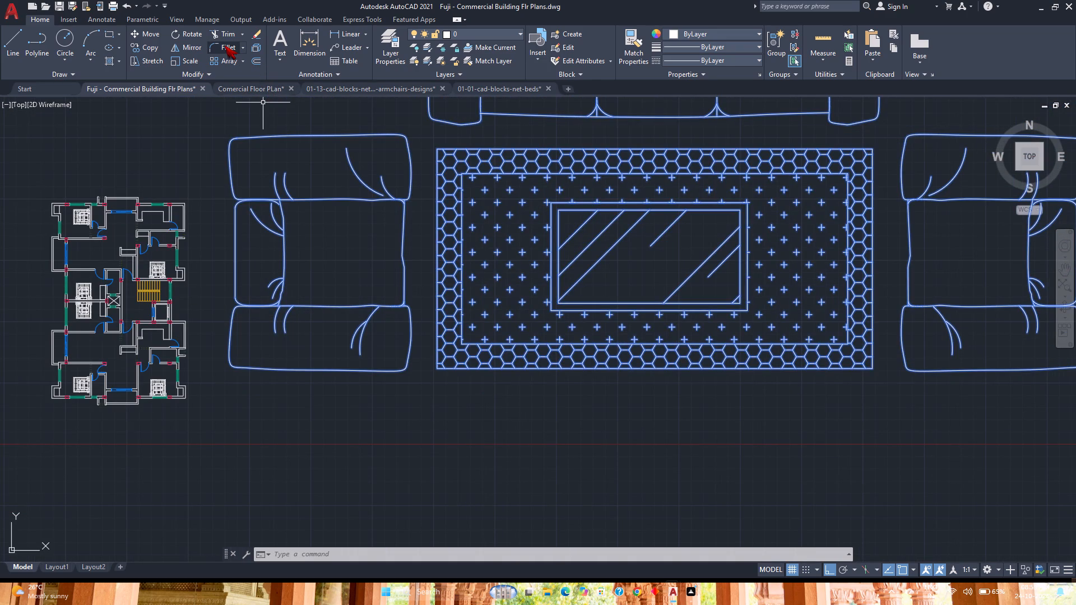
# Draw a horizontal construction line through the end of the crease on the left armchair's lower armrest in the pasted sofa set.
pyautogui.write('xl')
pyautogui.press('Return')
pyautogui.press('h')
pyautogui.press('Return')
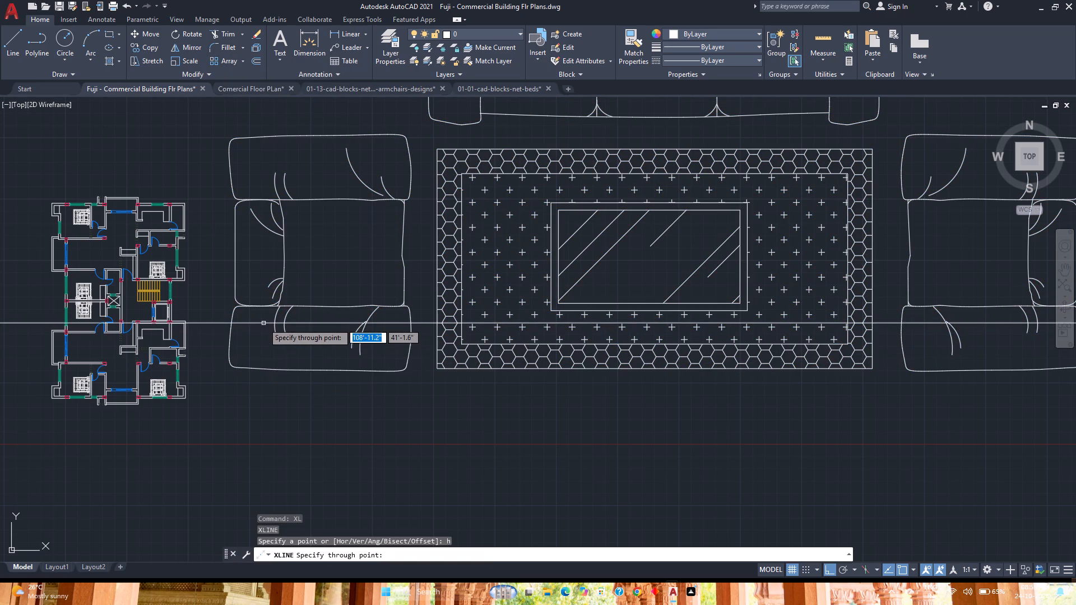
pyautogui.scroll(2, 257, 317)
pyautogui.scroll(2, 316, 283)
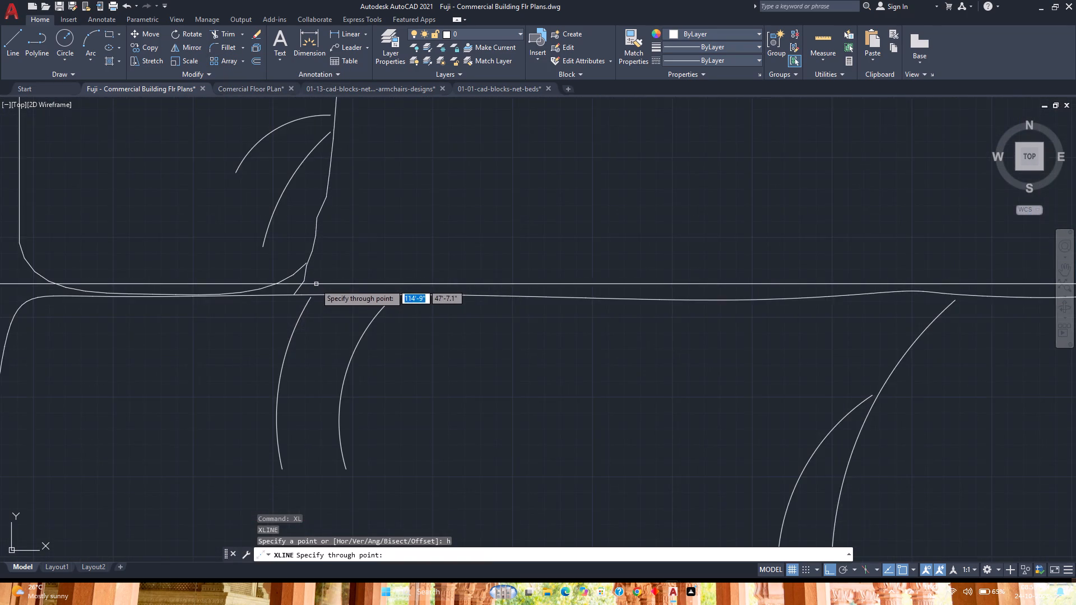
pyautogui.scroll(2, 315, 285)
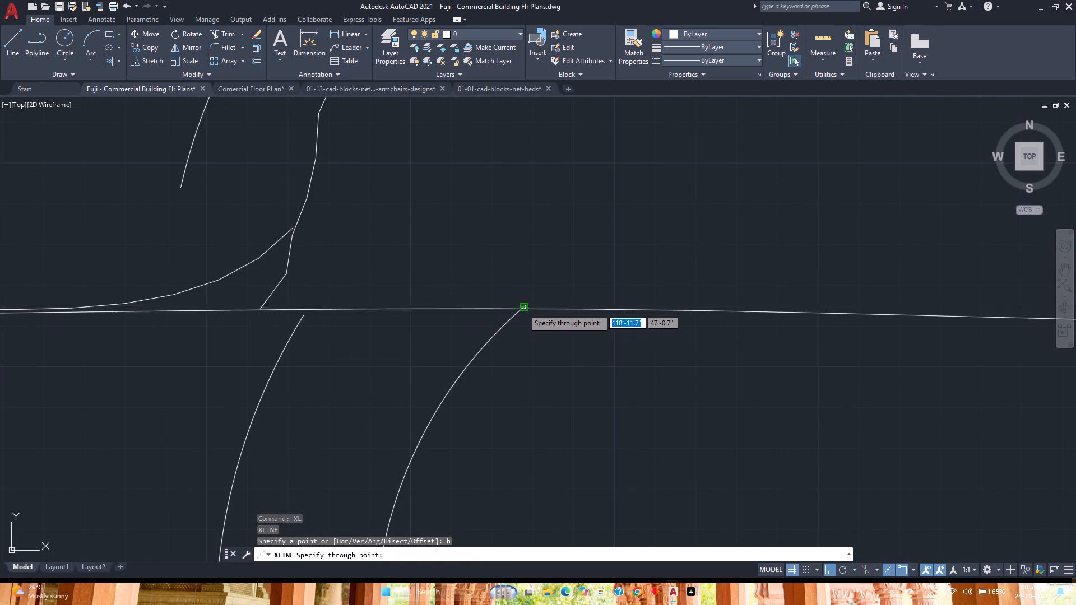
pyautogui.scroll(6, 522, 313)
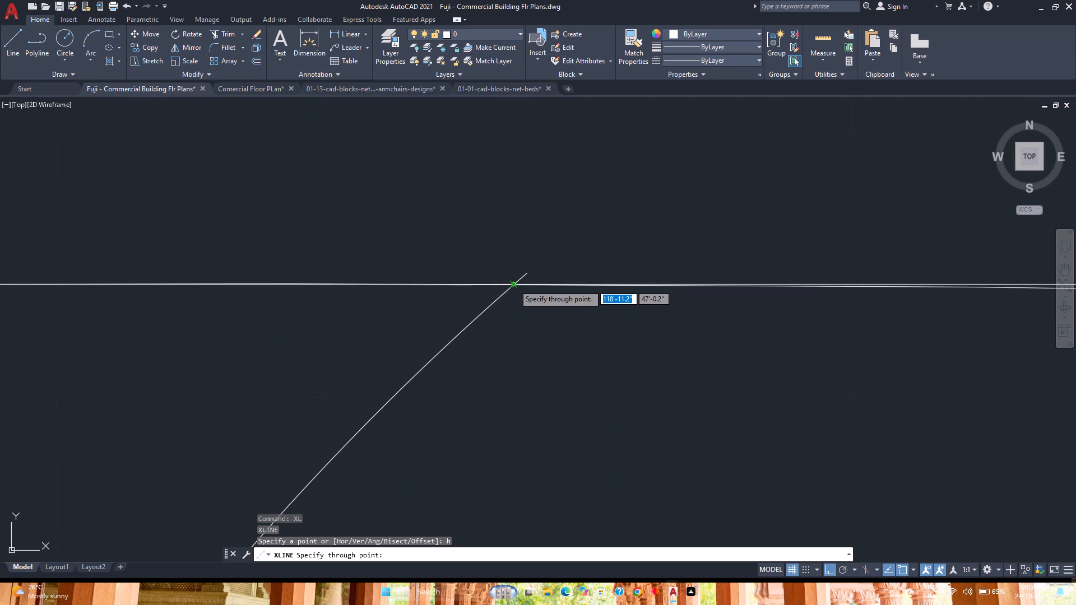
pyautogui.click(514, 285)
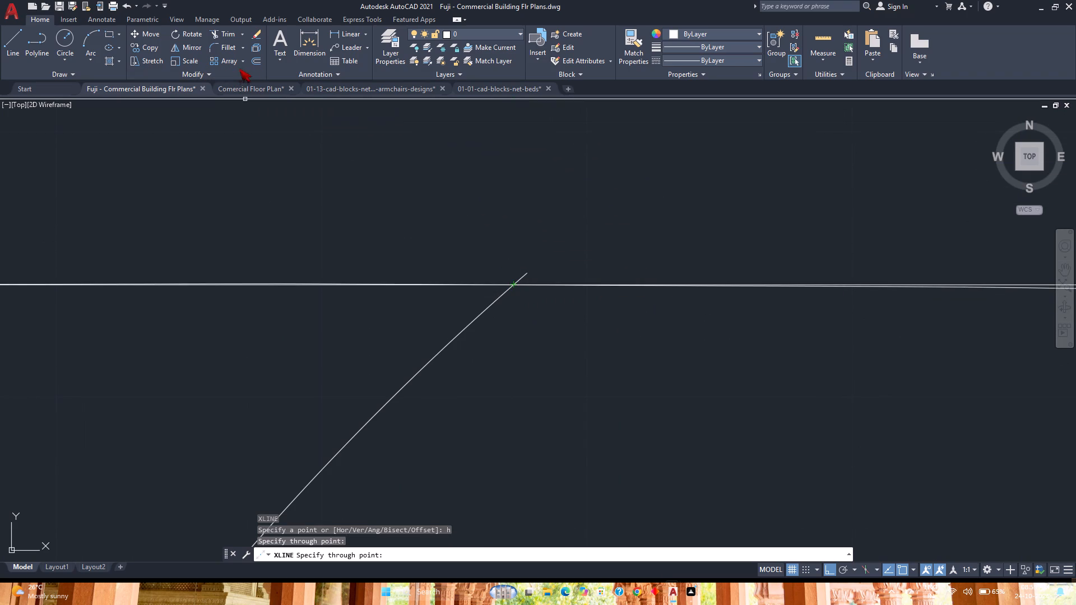
# Offset the horizontal construction line upward by 1'6".
pyautogui.click(256, 61)
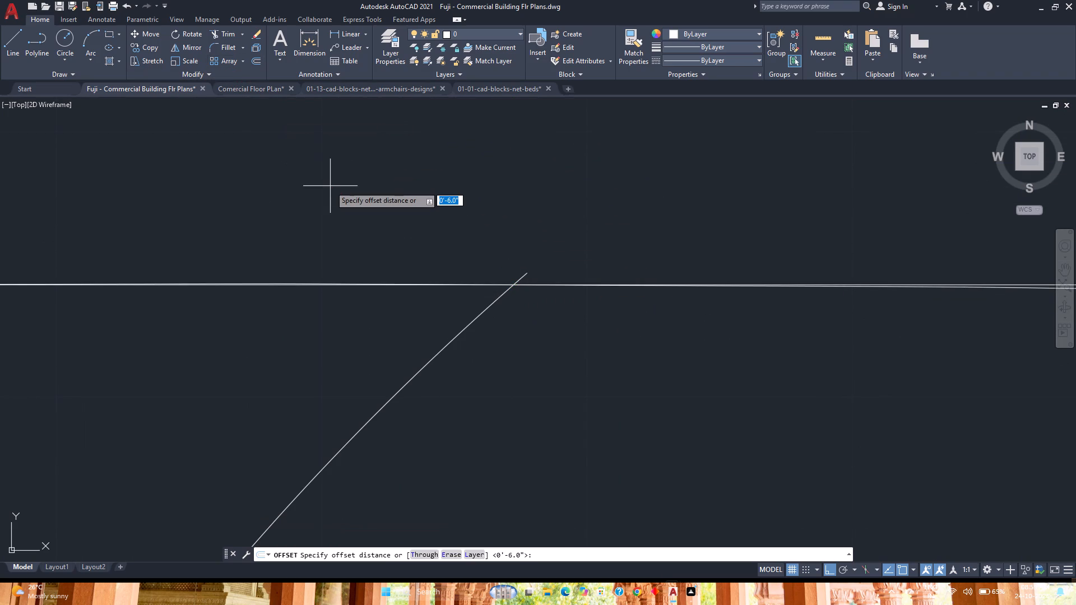
pyautogui.write("2'")
pyautogui.press('Return')
pyautogui.scroll(-3, 303, 171)
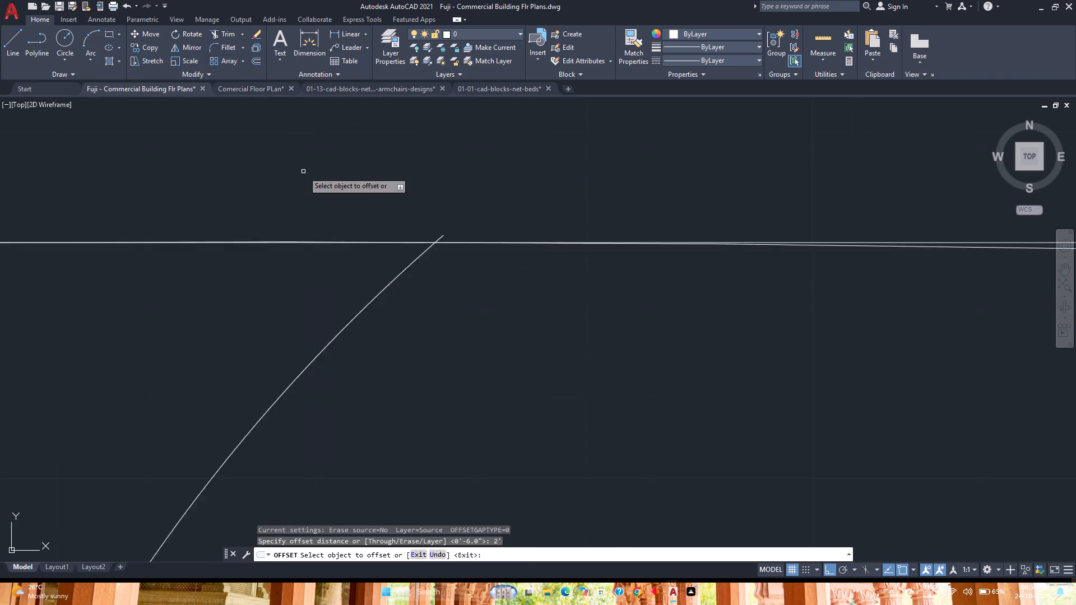
pyautogui.scroll(-3, 303, 171)
pyautogui.moveTo(391, 200); pyautogui.dragTo(518, 342, button='middle')
pyautogui.scroll(-4, 518, 325)
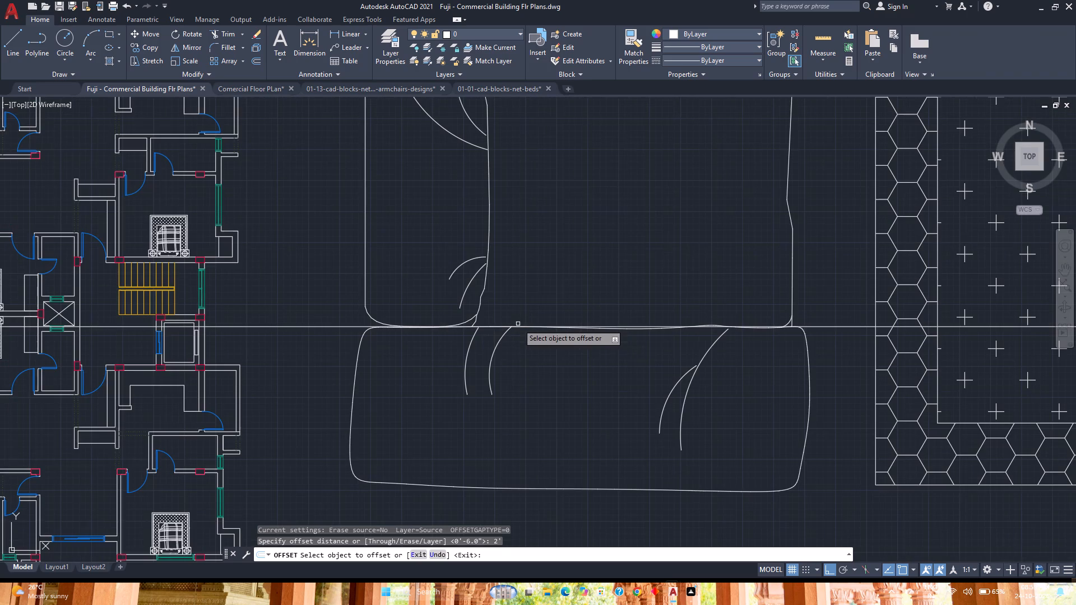
pyautogui.click(829, 325)
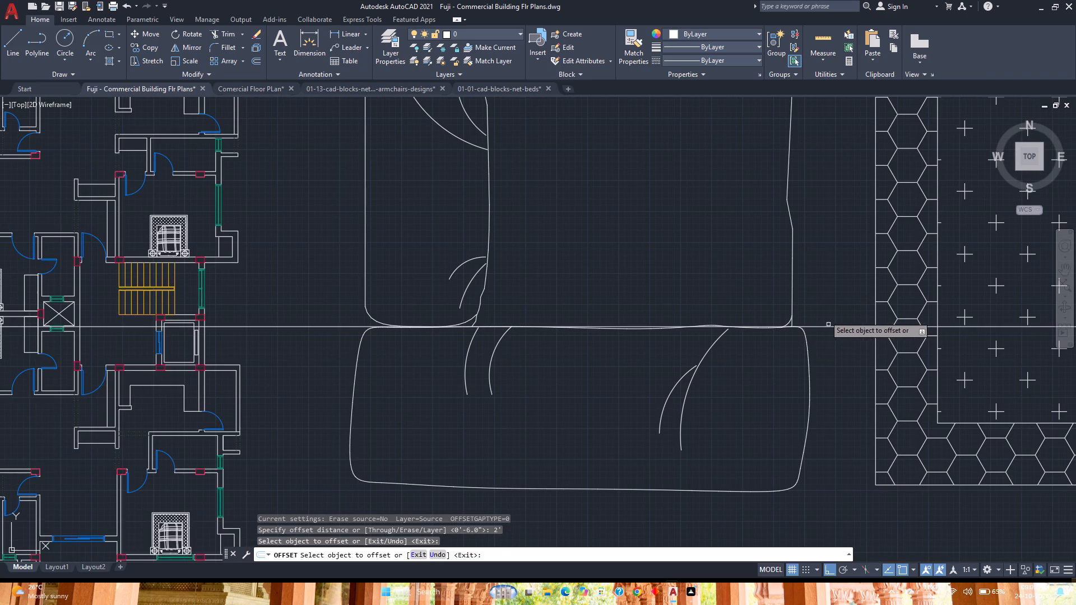
pyautogui.click(831, 326)
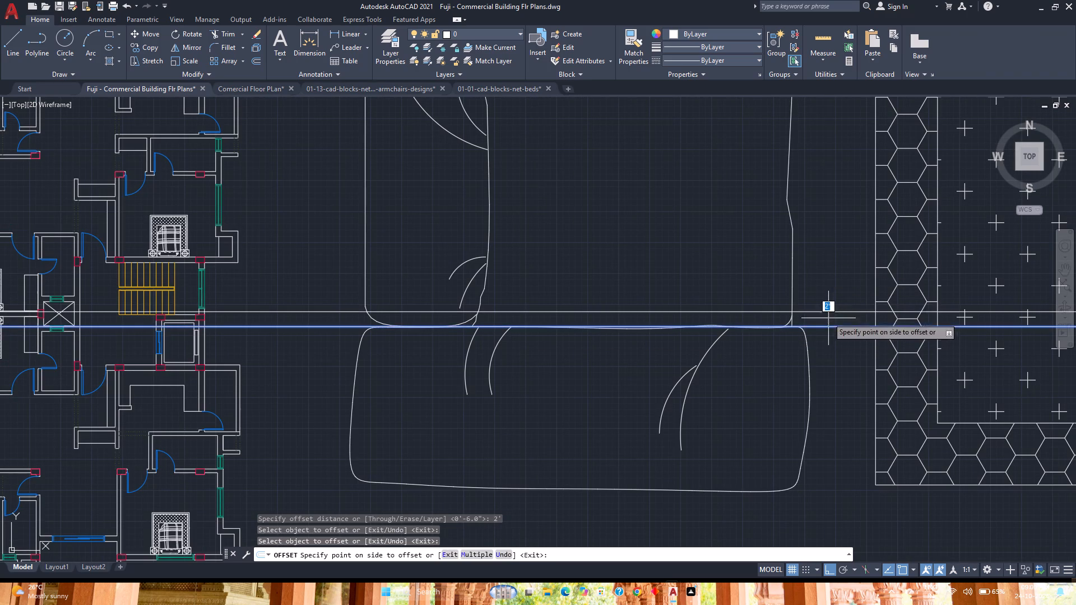
pyautogui.write("1'")
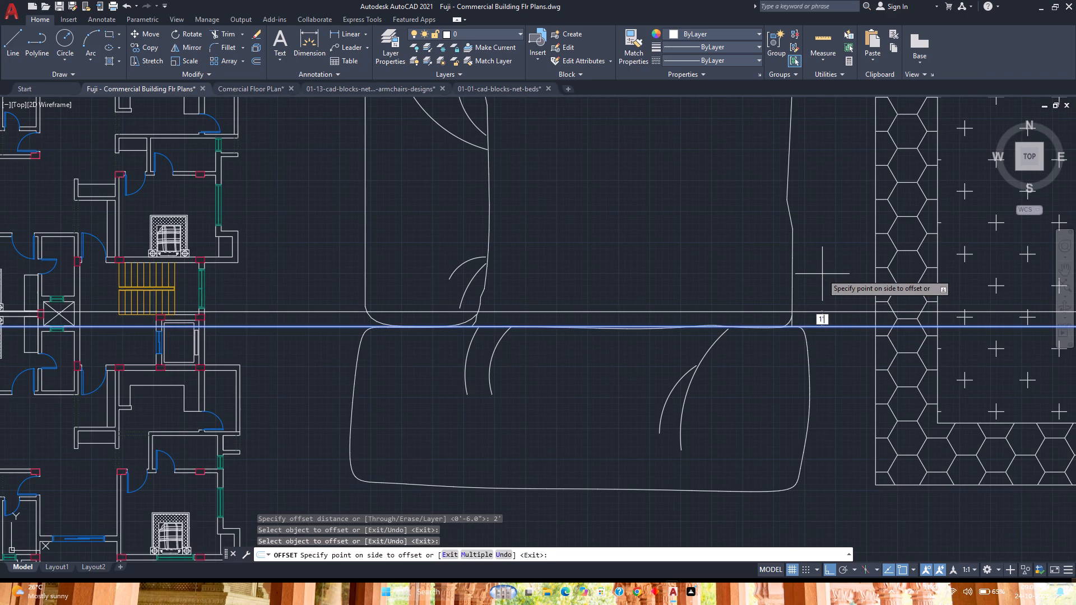
pyautogui.press('6')
pyautogui.hotkey('shift', '"')
pyautogui.press('Return')
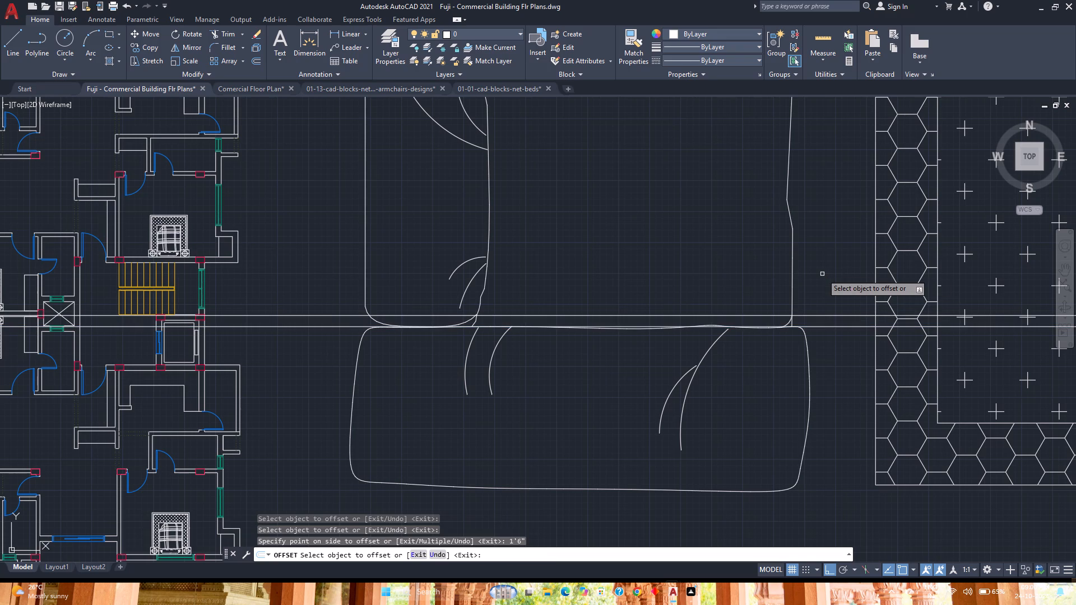
pyautogui.press('Escape')
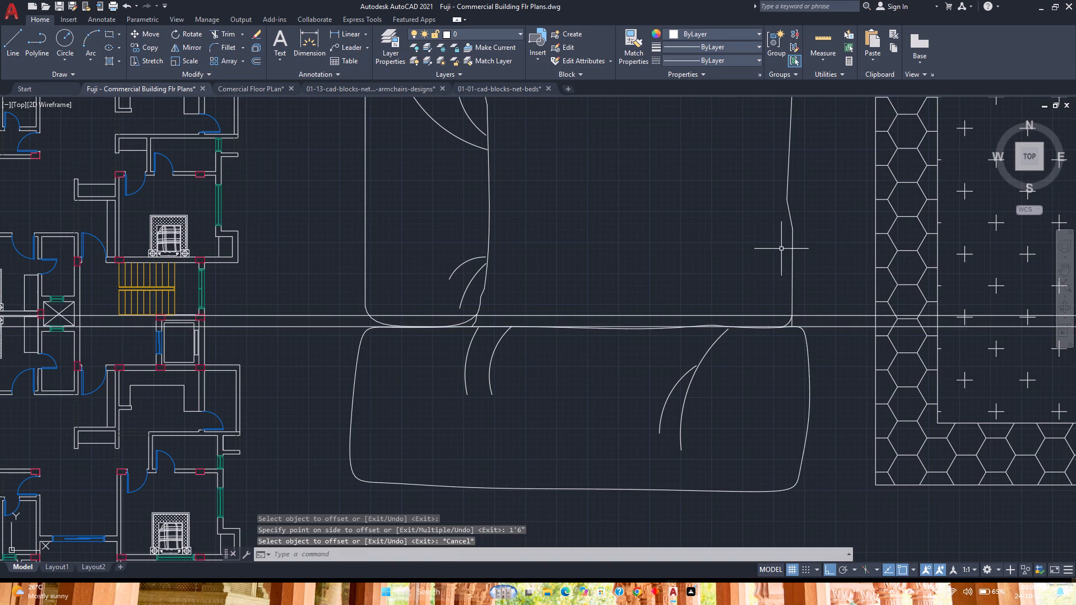
# Scale the pasted sofa set down freehand, using the crease end on the left armchair's lower armrest as base point.
pyautogui.click(794, 235)
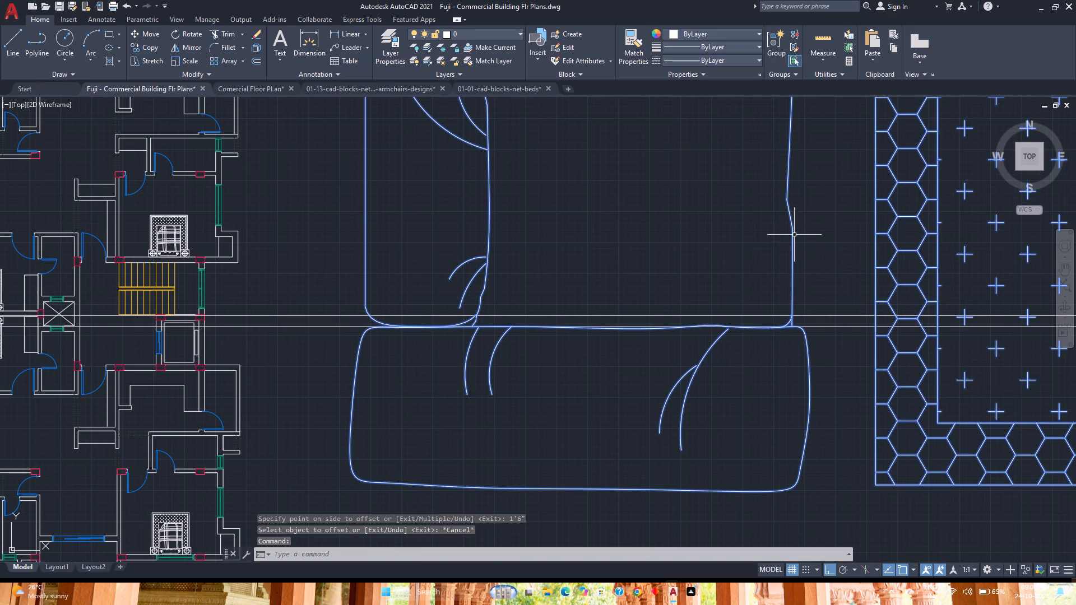
pyautogui.write('sc')
pyautogui.press('Return')
pyautogui.scroll(2, 551, 339)
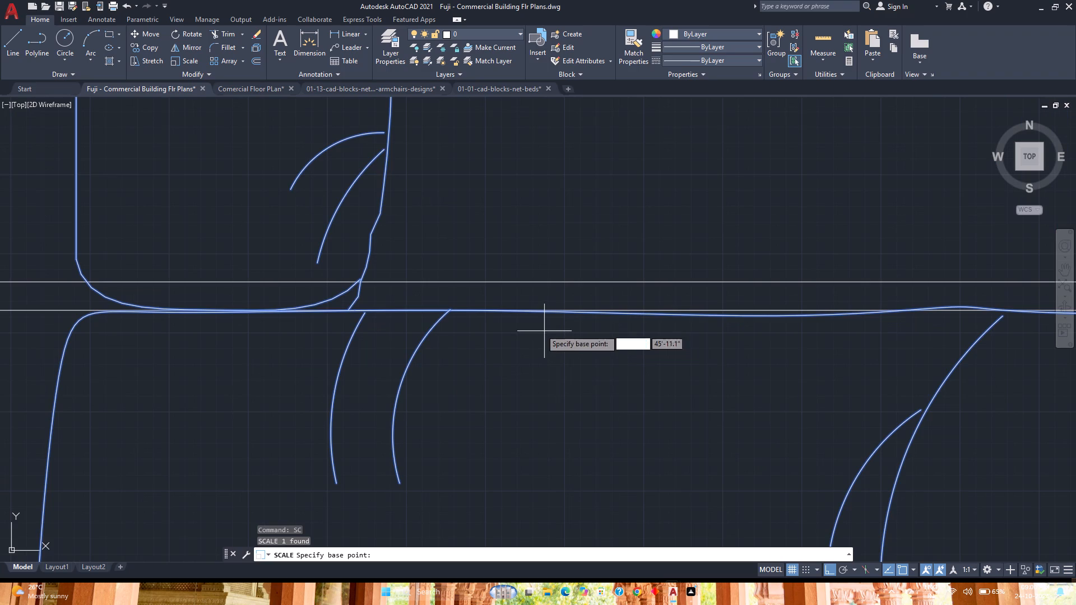
pyautogui.scroll(3, 474, 315)
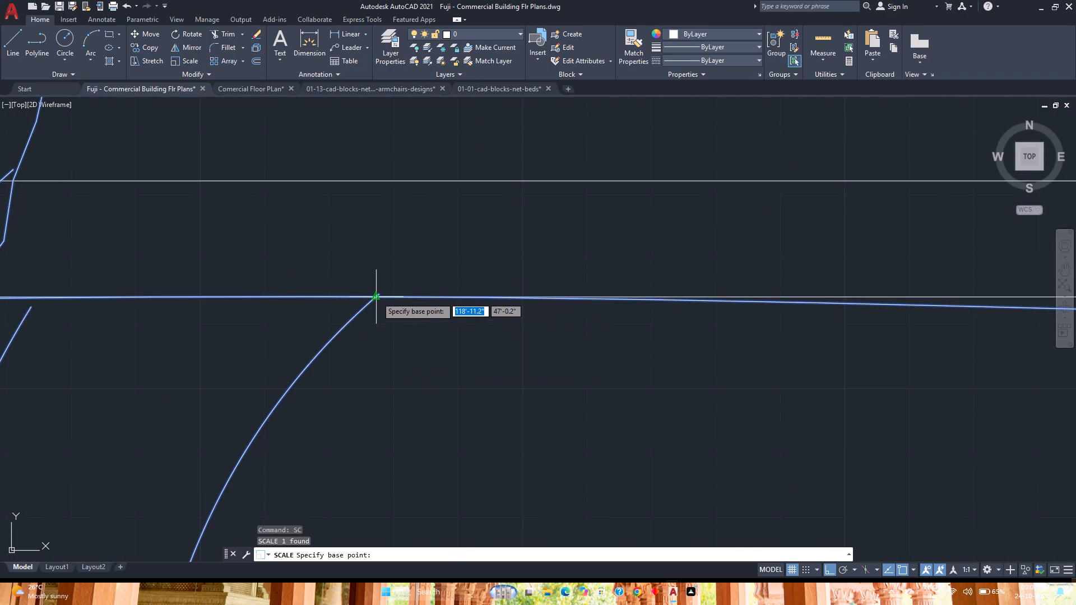
pyautogui.click(377, 297)
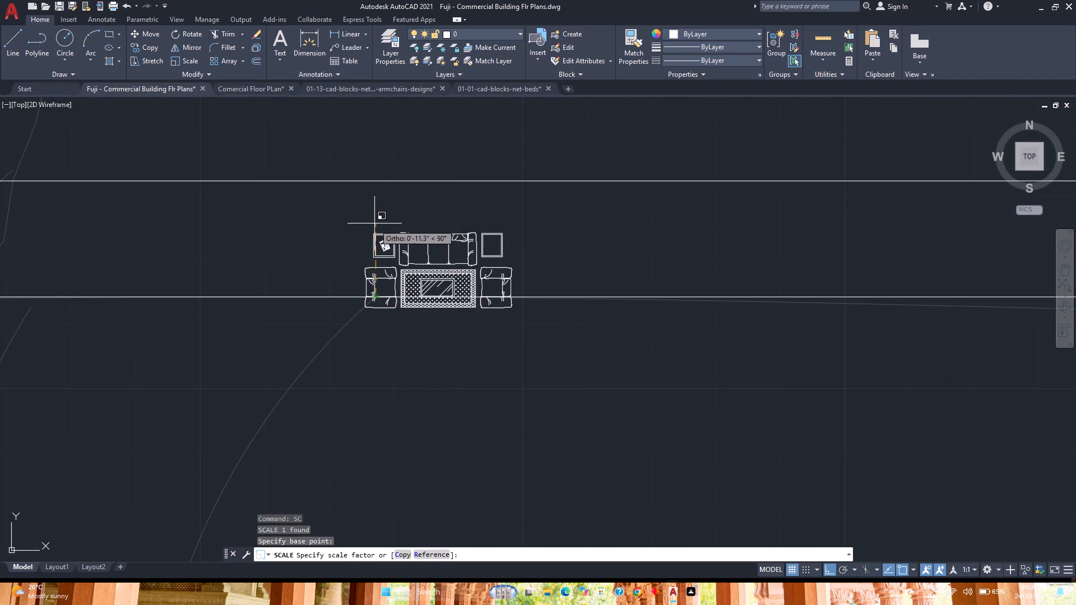
pyautogui.click(375, 215)
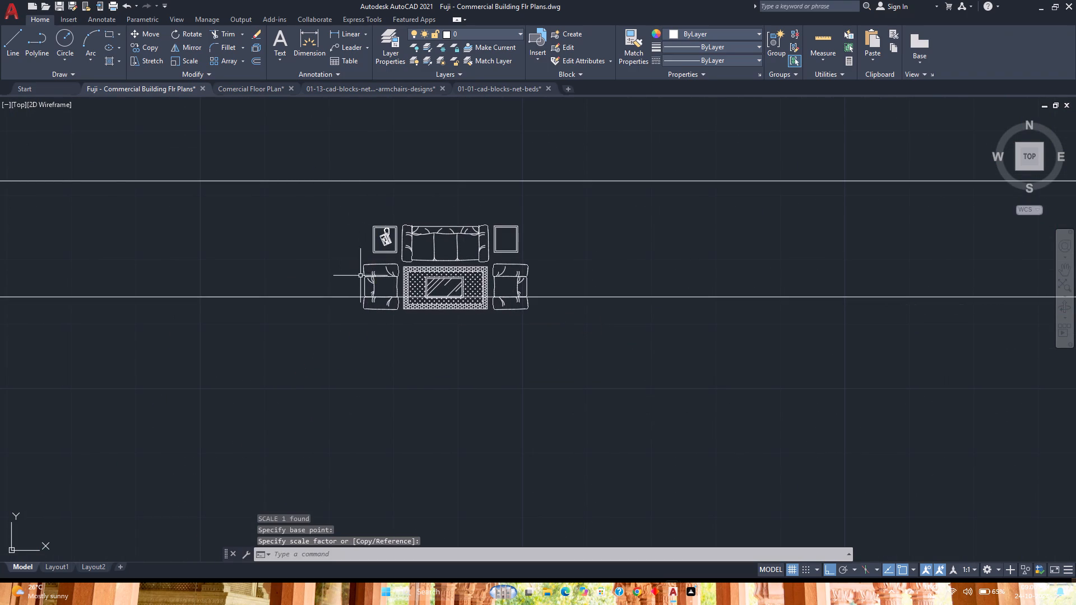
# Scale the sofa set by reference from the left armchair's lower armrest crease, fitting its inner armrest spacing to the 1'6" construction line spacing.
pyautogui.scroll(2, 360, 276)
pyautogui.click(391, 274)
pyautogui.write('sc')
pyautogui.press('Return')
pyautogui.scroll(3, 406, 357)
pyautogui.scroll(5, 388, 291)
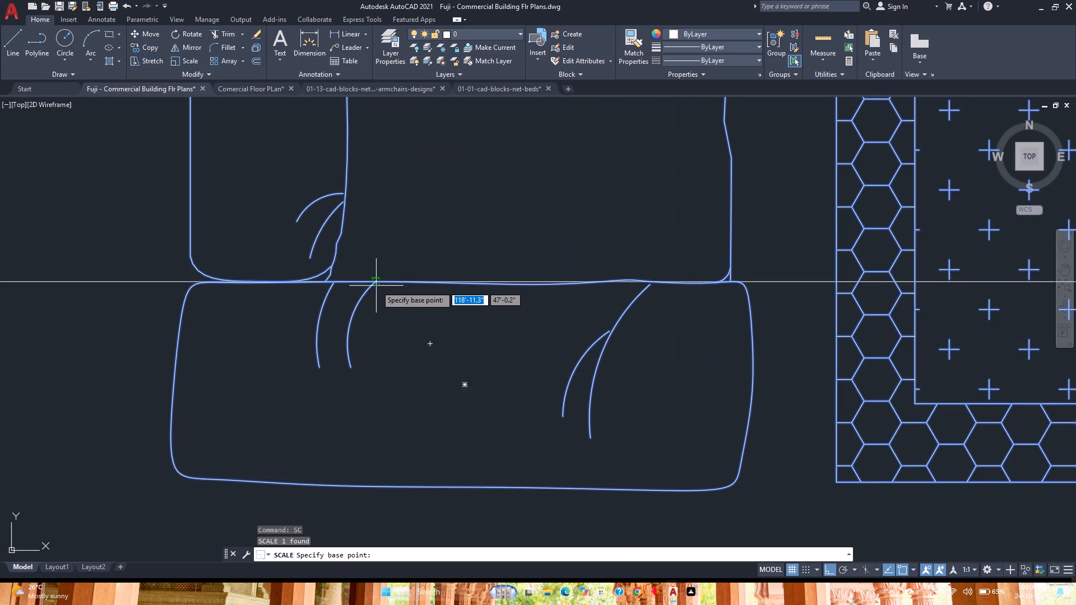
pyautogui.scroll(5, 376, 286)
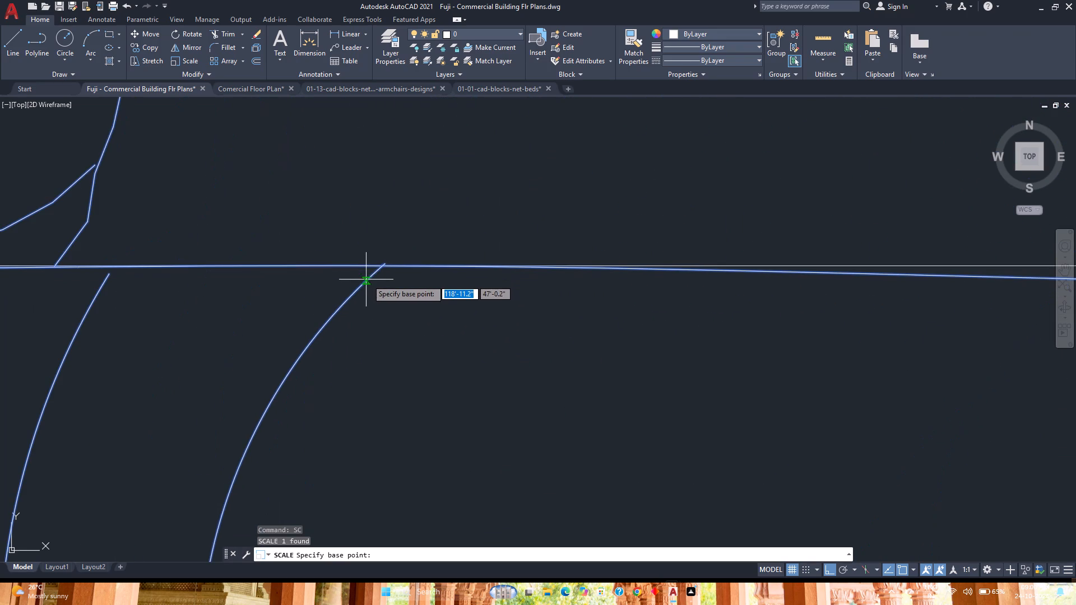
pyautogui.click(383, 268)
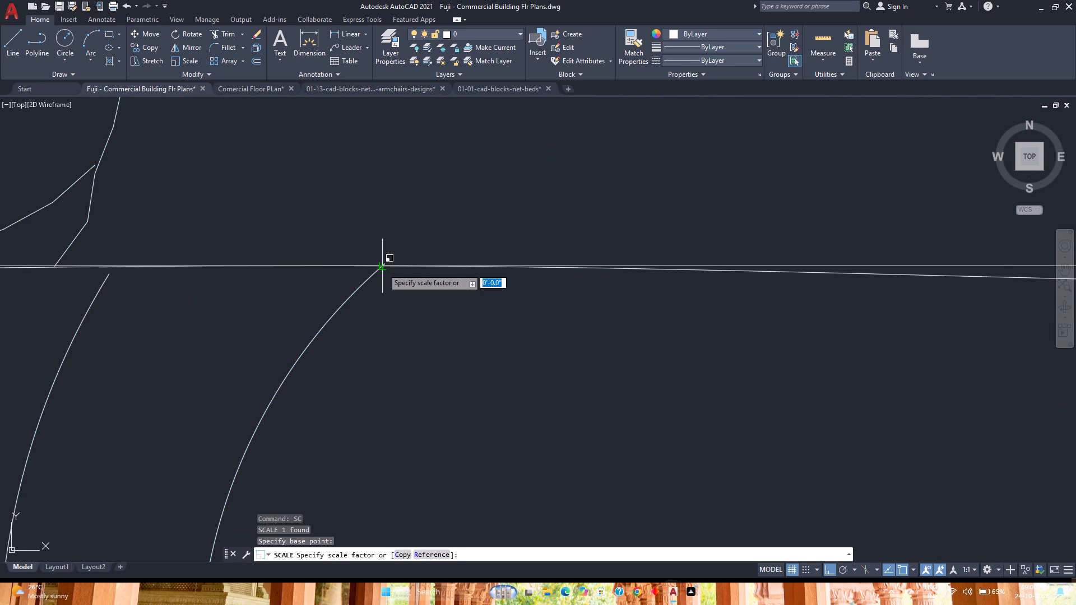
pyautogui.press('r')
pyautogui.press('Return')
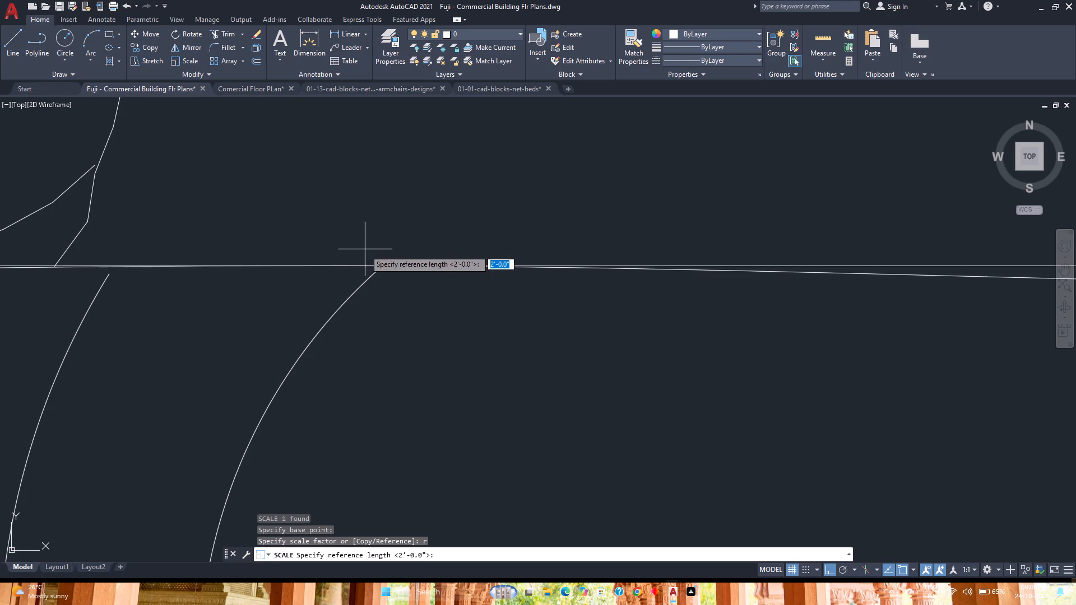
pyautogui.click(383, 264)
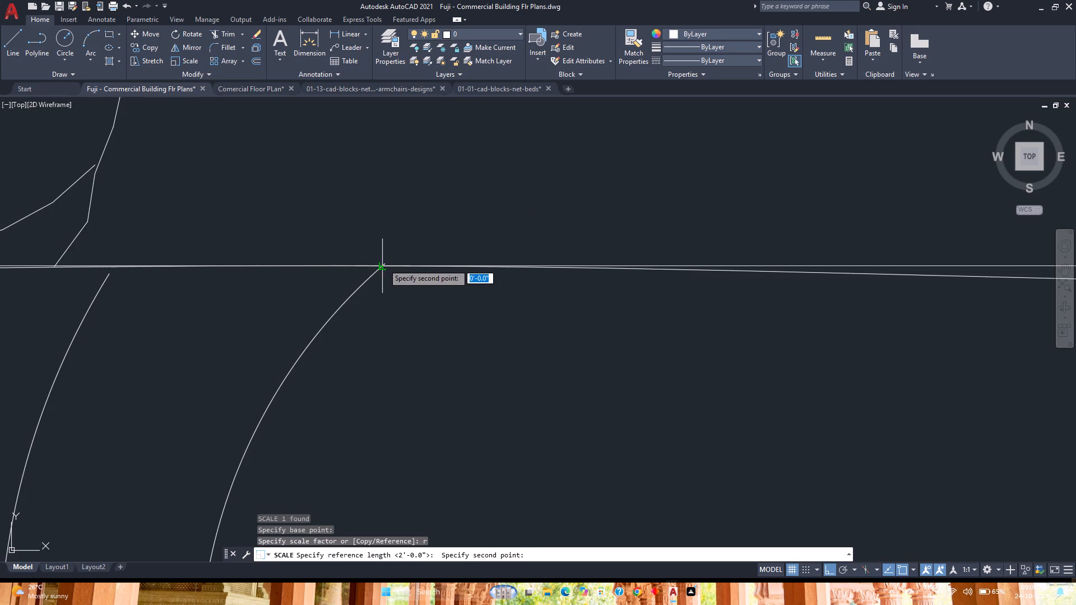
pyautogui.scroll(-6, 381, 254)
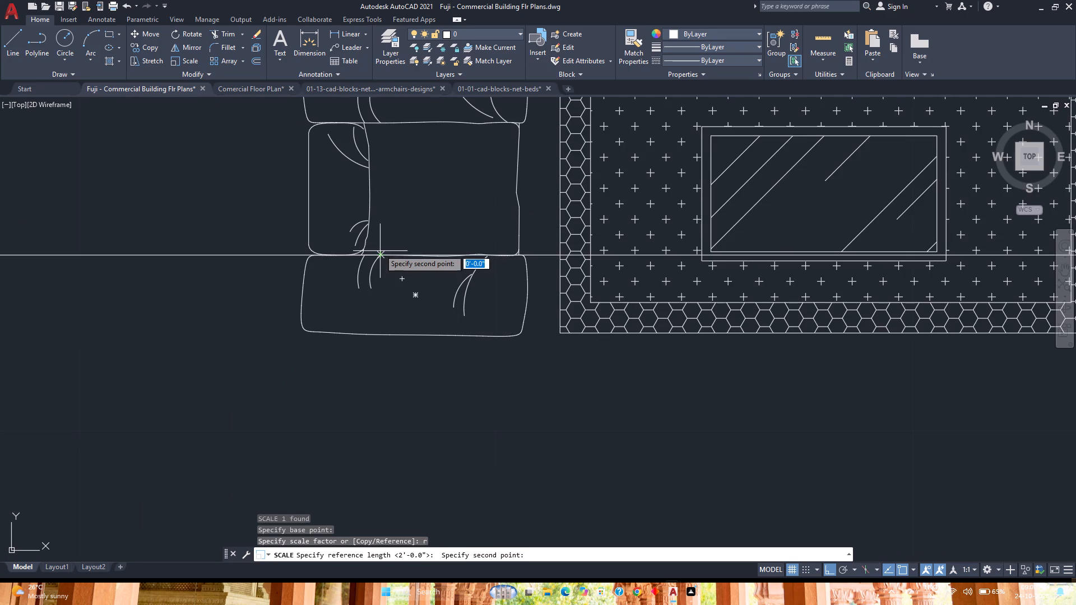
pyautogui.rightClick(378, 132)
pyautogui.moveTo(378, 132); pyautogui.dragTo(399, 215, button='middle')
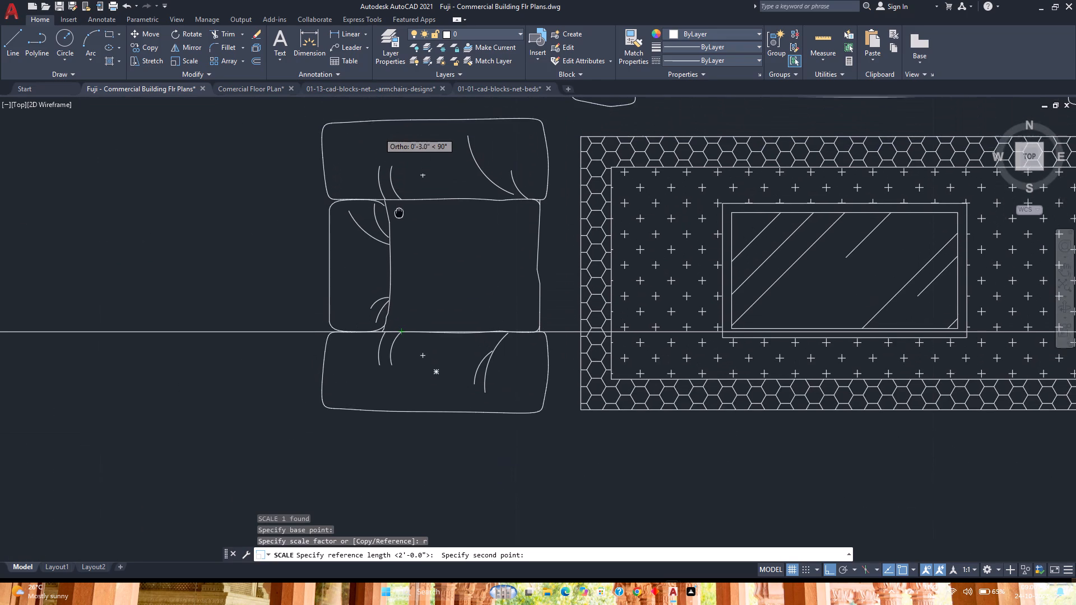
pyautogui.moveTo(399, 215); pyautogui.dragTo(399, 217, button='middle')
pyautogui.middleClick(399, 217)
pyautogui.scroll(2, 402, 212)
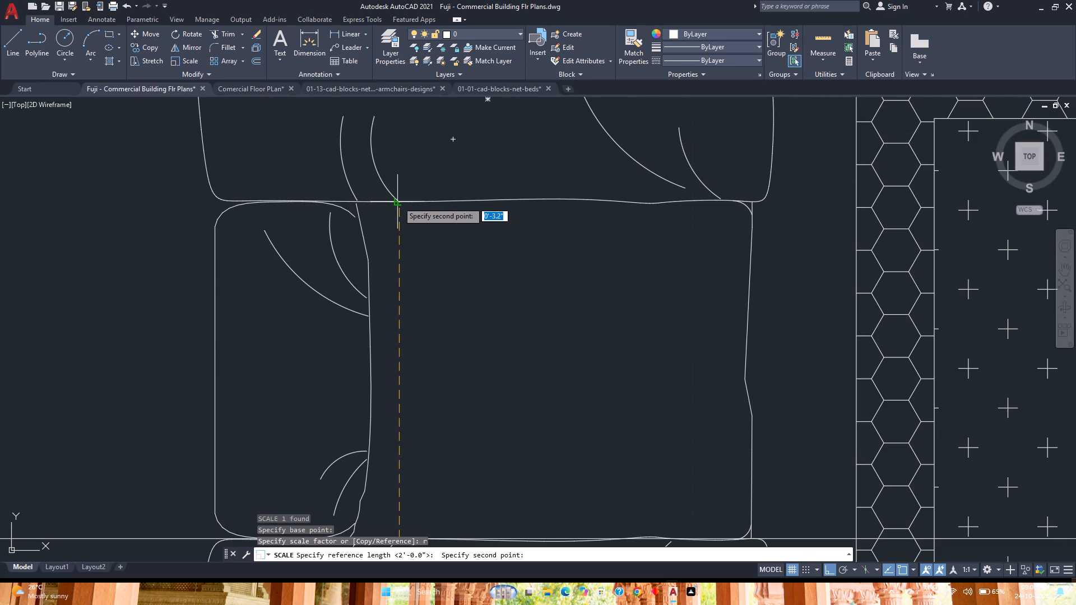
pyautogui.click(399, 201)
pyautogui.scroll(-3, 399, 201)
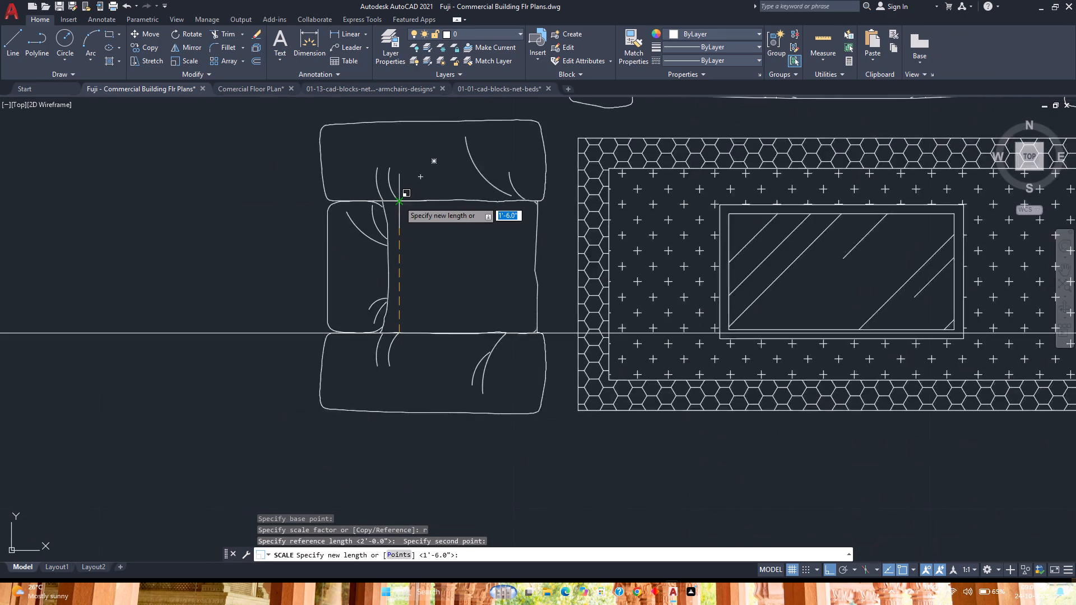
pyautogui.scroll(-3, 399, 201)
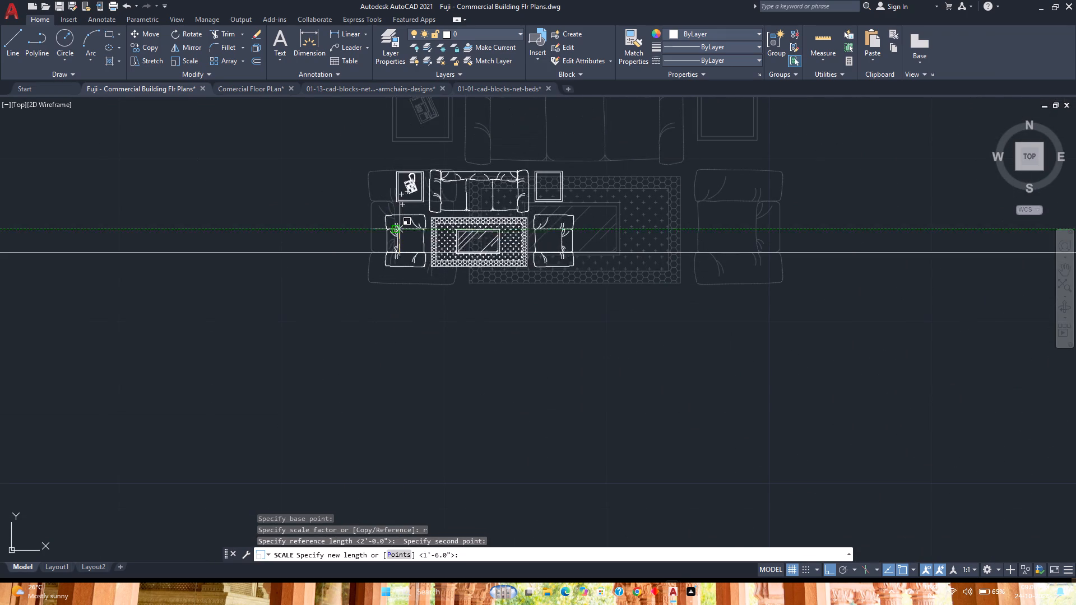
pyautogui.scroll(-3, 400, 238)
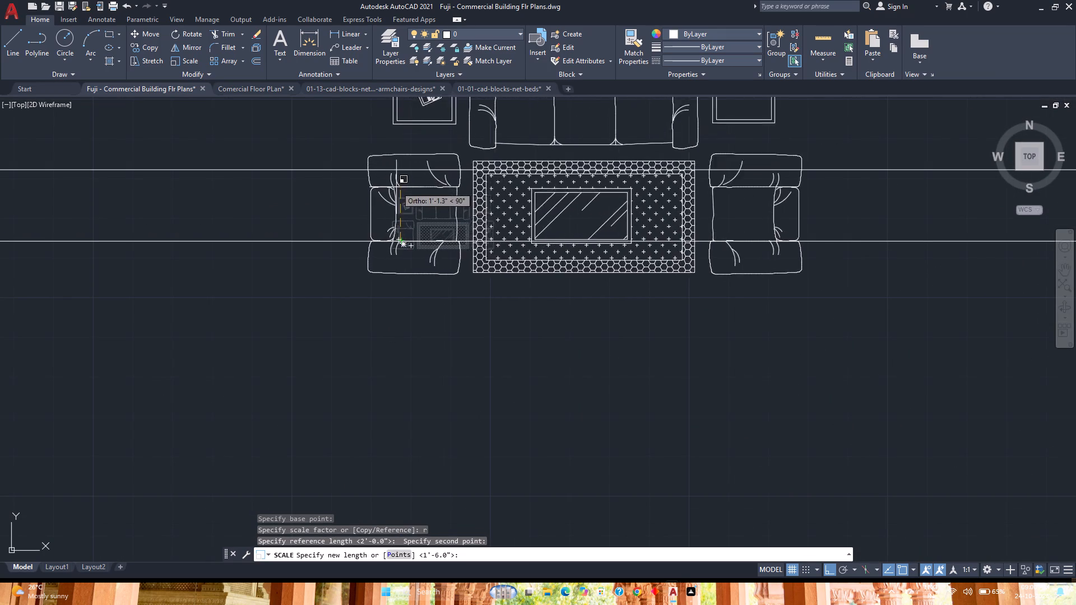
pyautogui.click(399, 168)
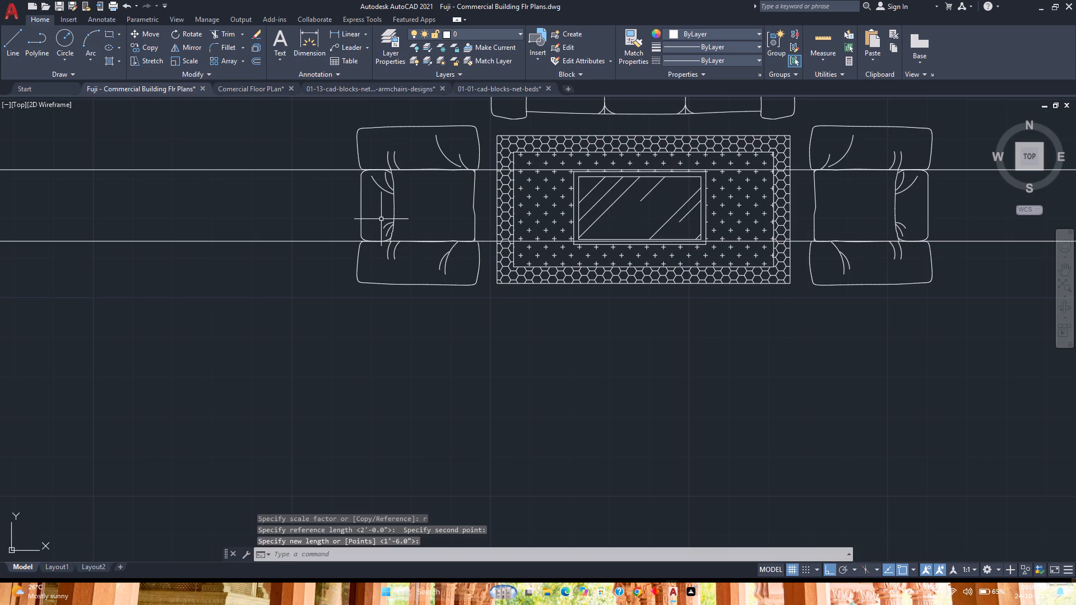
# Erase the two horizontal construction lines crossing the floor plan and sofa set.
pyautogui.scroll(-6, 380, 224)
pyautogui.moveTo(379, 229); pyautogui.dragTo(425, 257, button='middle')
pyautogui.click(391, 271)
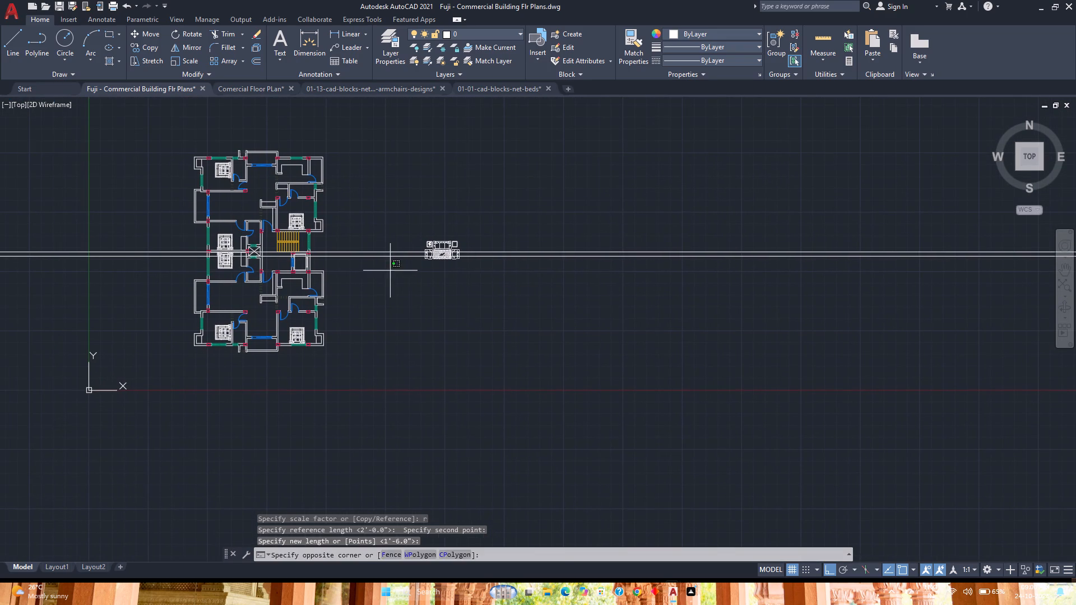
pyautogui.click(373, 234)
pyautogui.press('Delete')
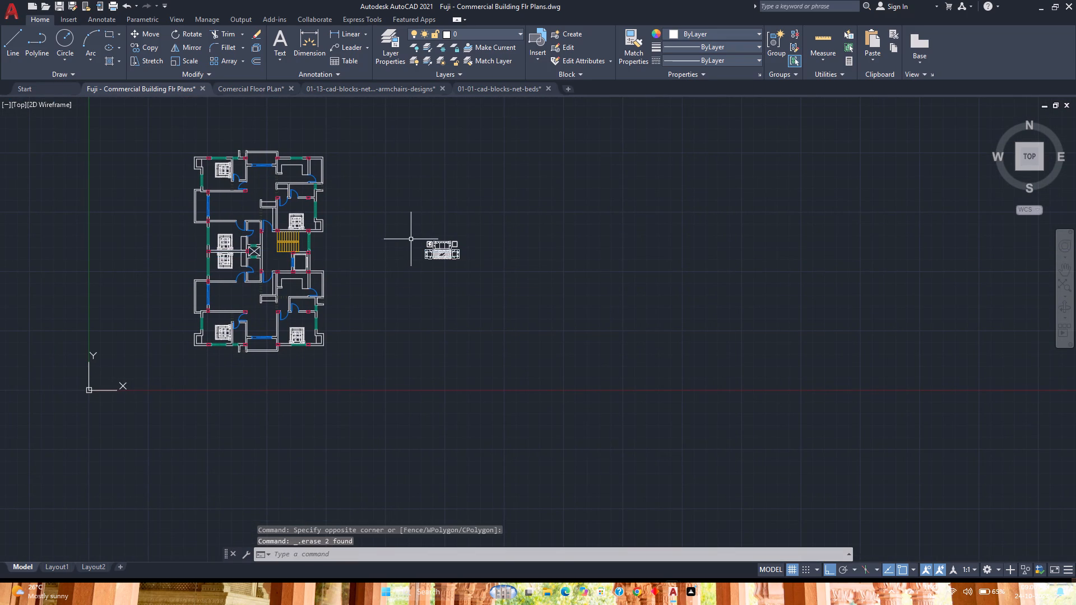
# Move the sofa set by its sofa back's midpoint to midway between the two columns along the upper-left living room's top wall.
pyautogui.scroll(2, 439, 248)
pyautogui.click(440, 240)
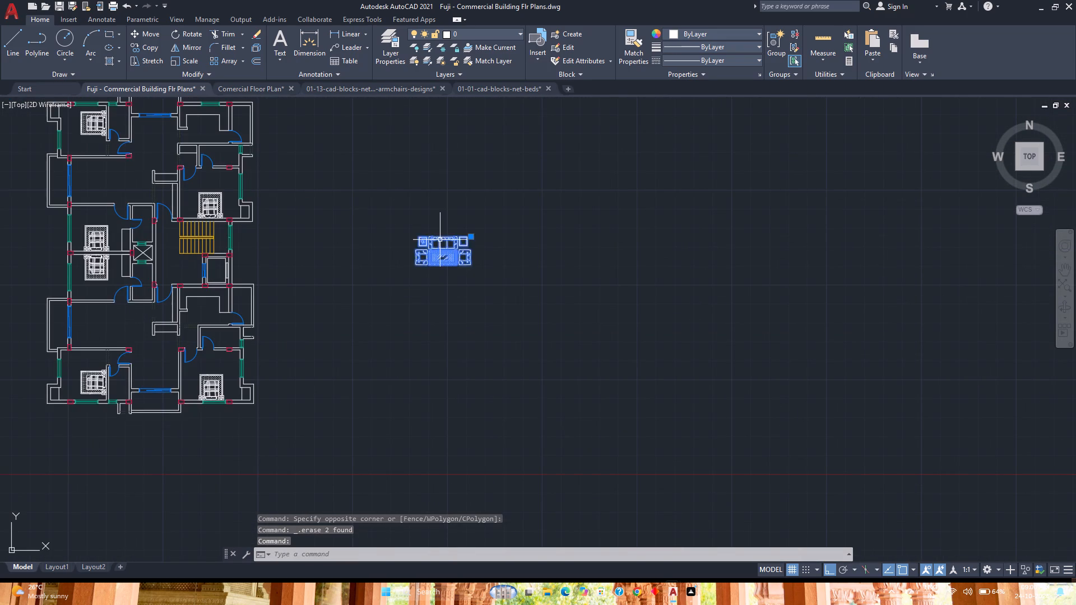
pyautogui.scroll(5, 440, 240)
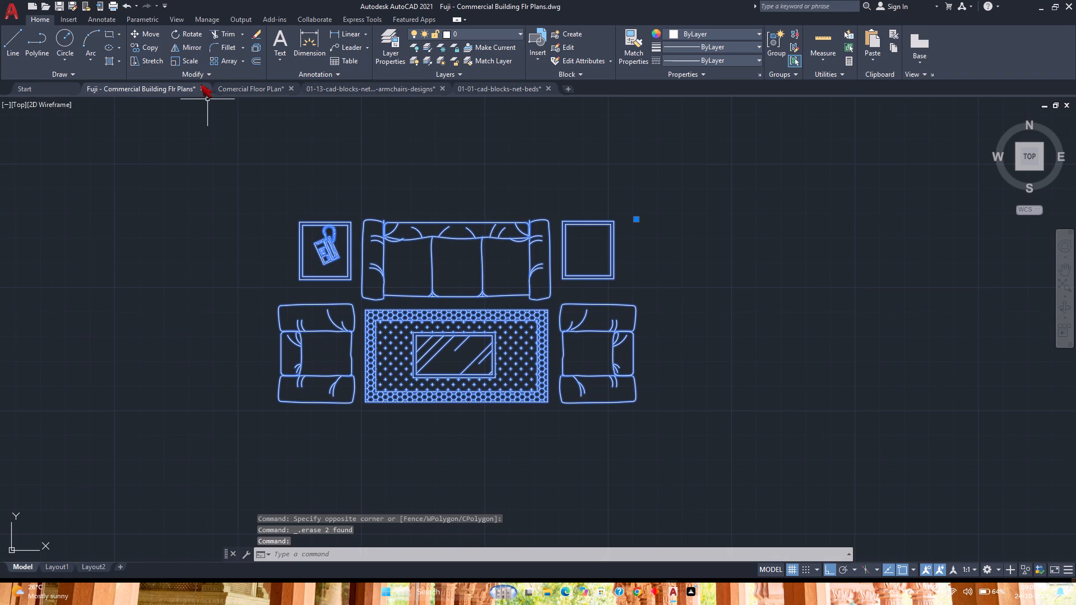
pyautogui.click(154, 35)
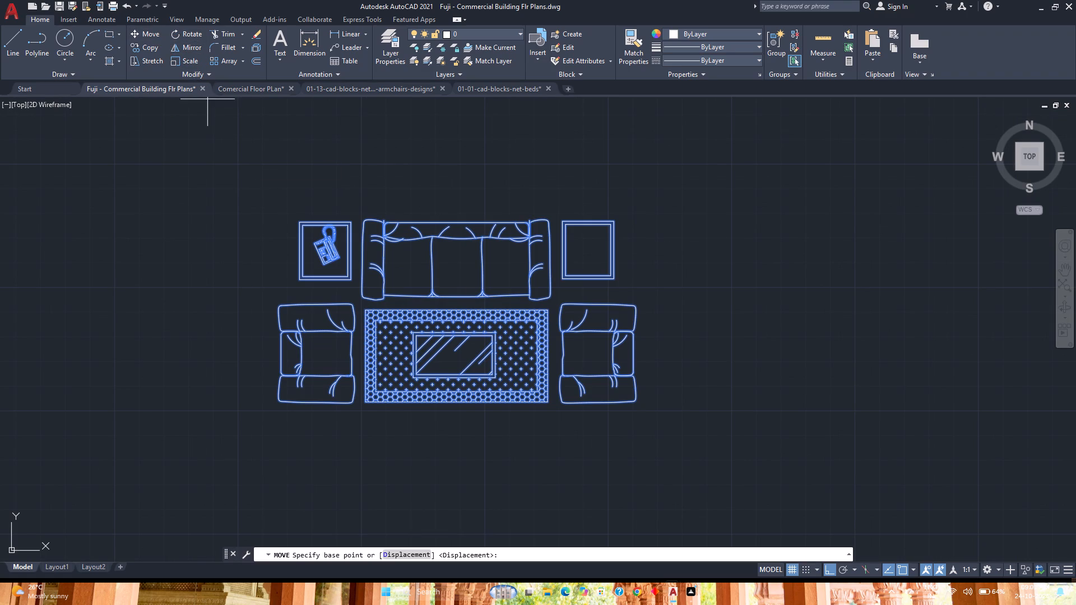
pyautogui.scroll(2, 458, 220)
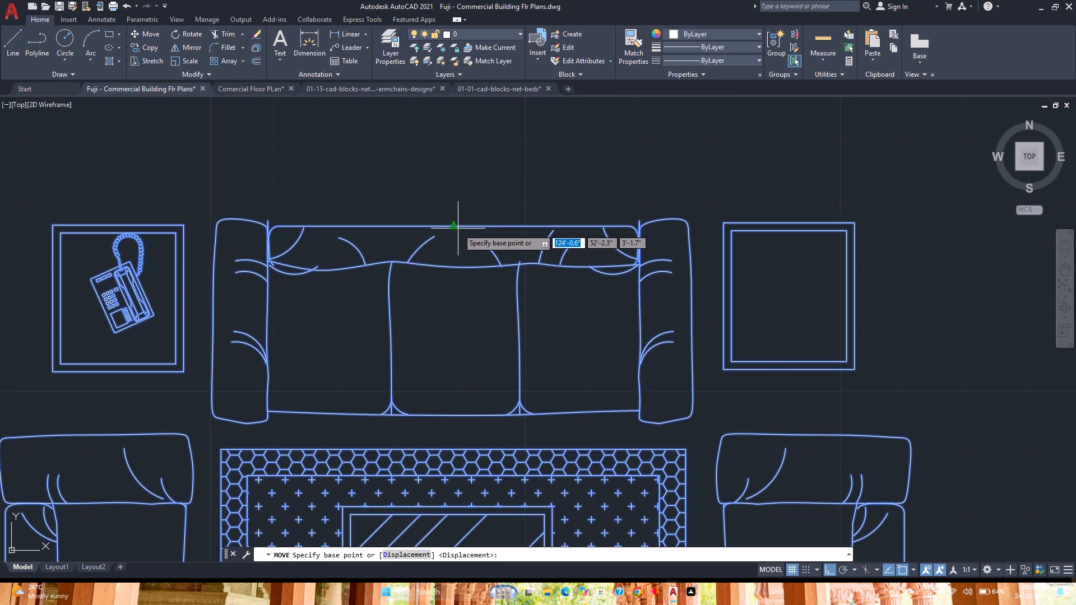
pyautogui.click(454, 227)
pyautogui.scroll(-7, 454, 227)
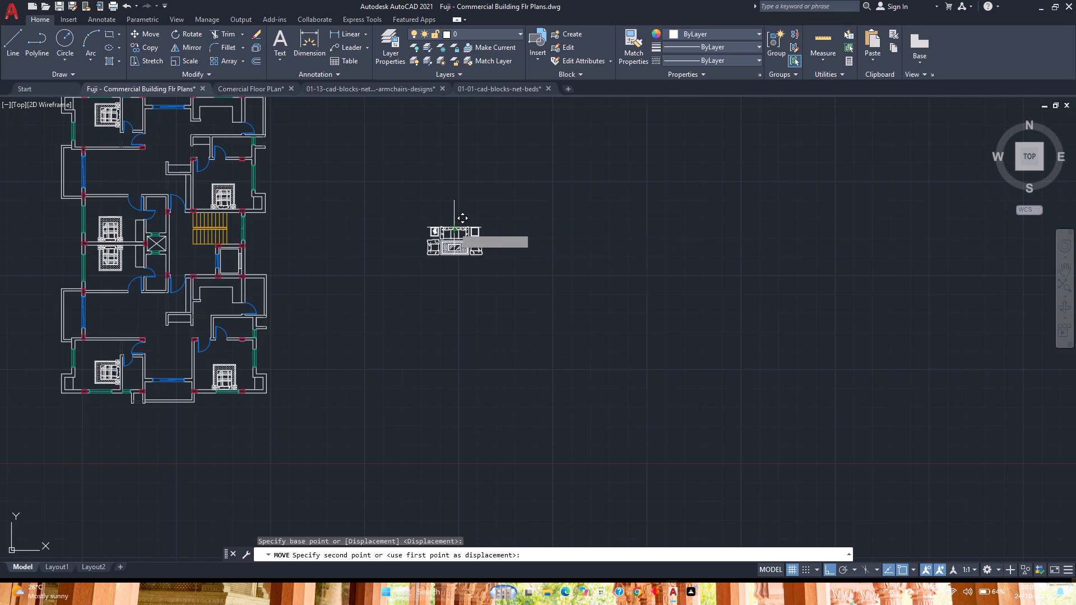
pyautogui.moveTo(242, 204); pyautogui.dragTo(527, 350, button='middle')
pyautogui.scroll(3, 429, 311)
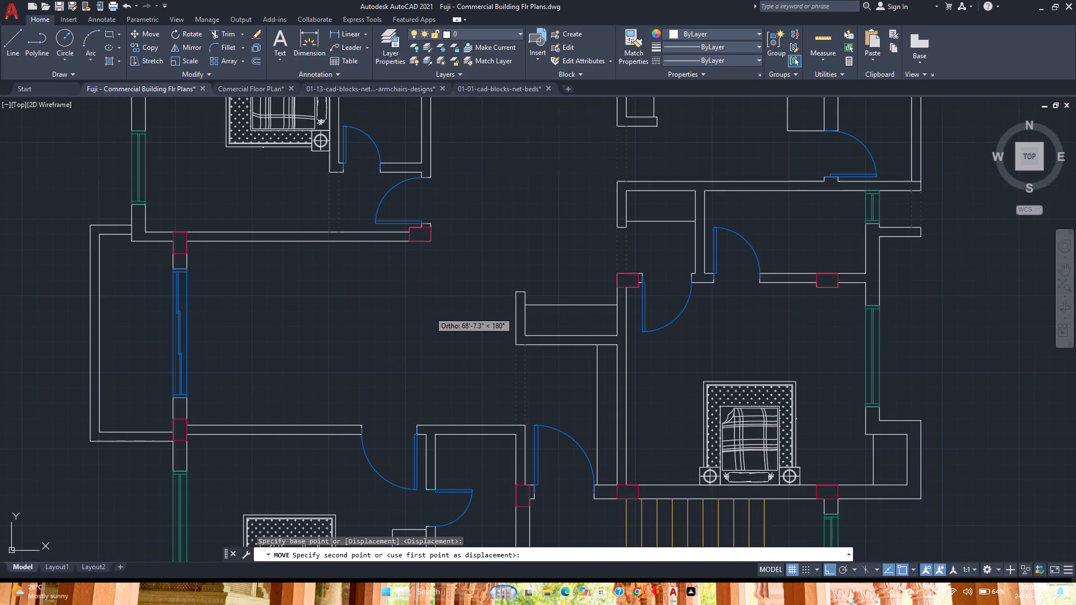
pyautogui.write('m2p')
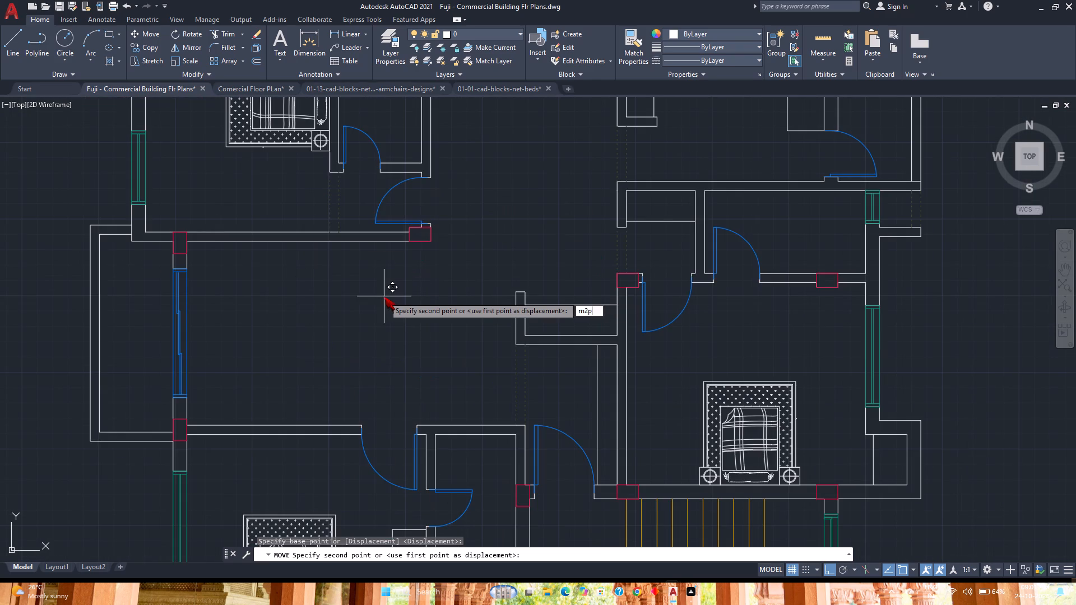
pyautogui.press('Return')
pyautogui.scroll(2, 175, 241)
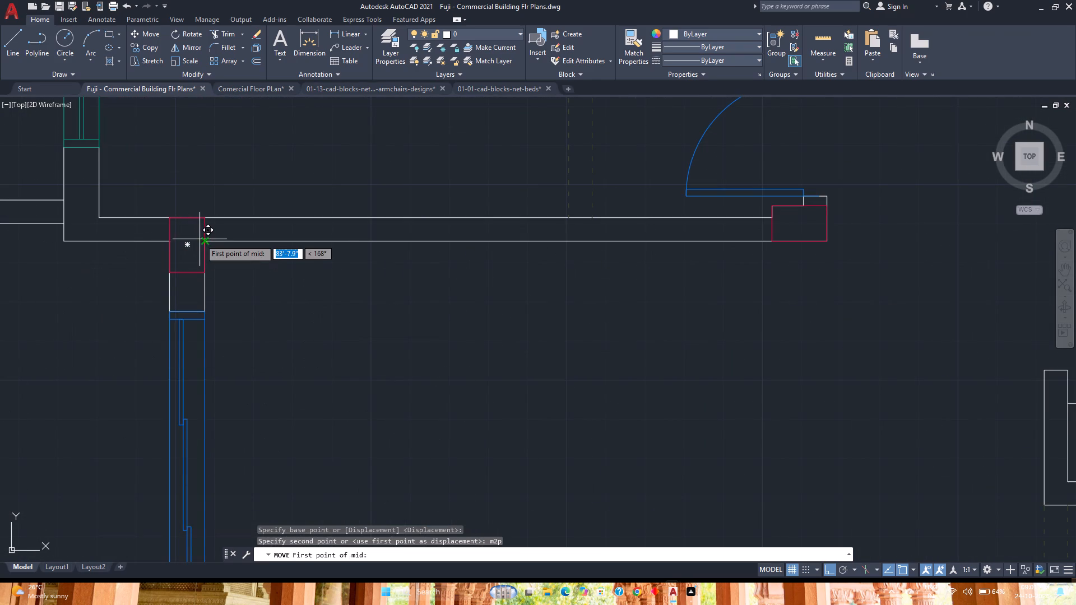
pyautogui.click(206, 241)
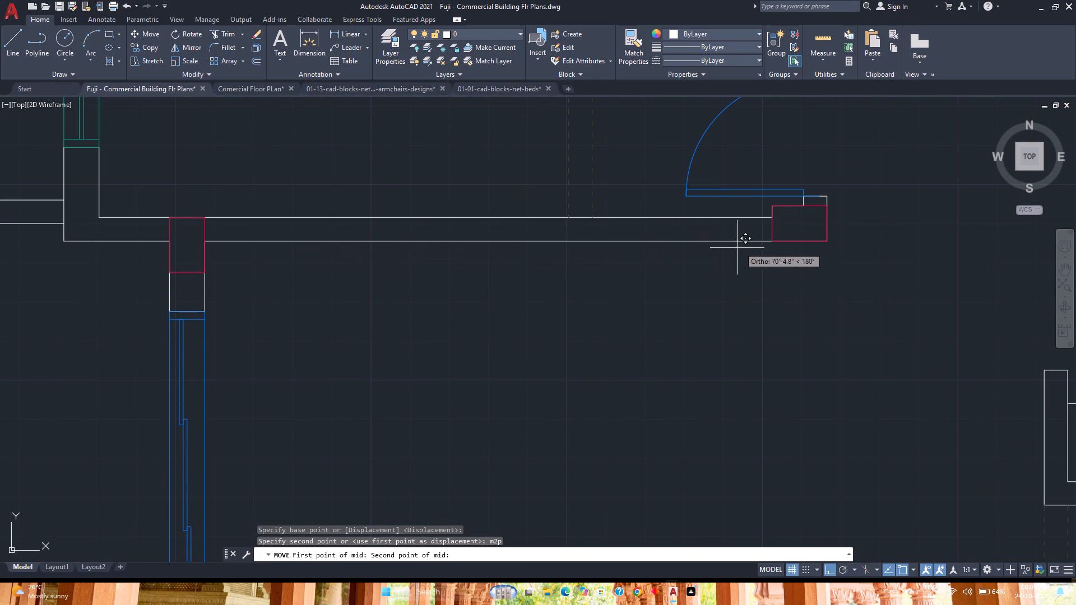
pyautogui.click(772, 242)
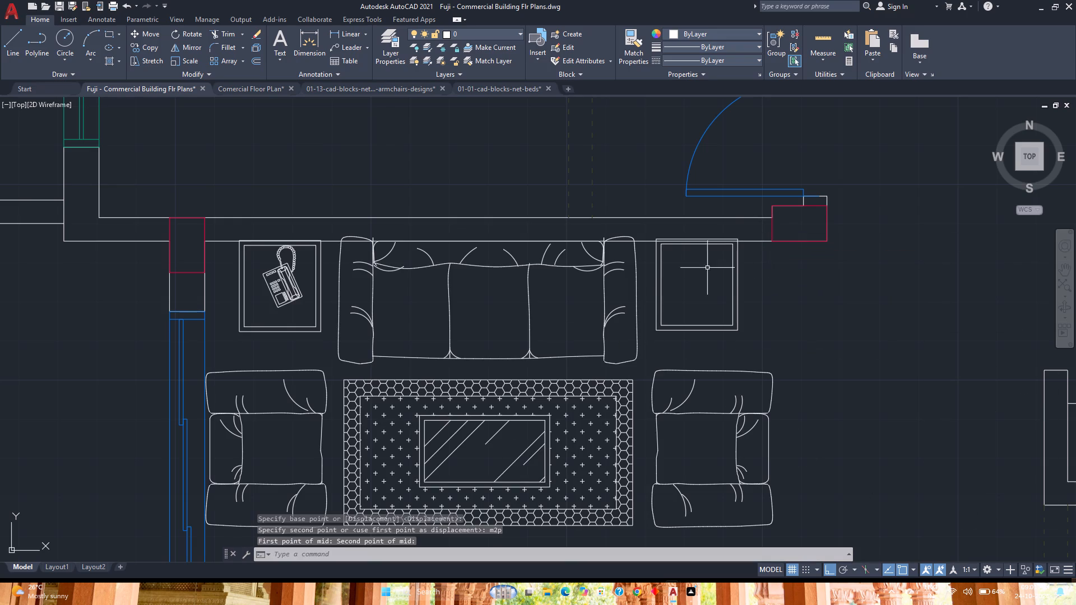
# Examine how the sofa set fits within the upper-left living room and the overall floor plan.
pyautogui.scroll(-3, 653, 291)
pyautogui.moveTo(655, 304); pyautogui.dragTo(526, 284, button='middle')
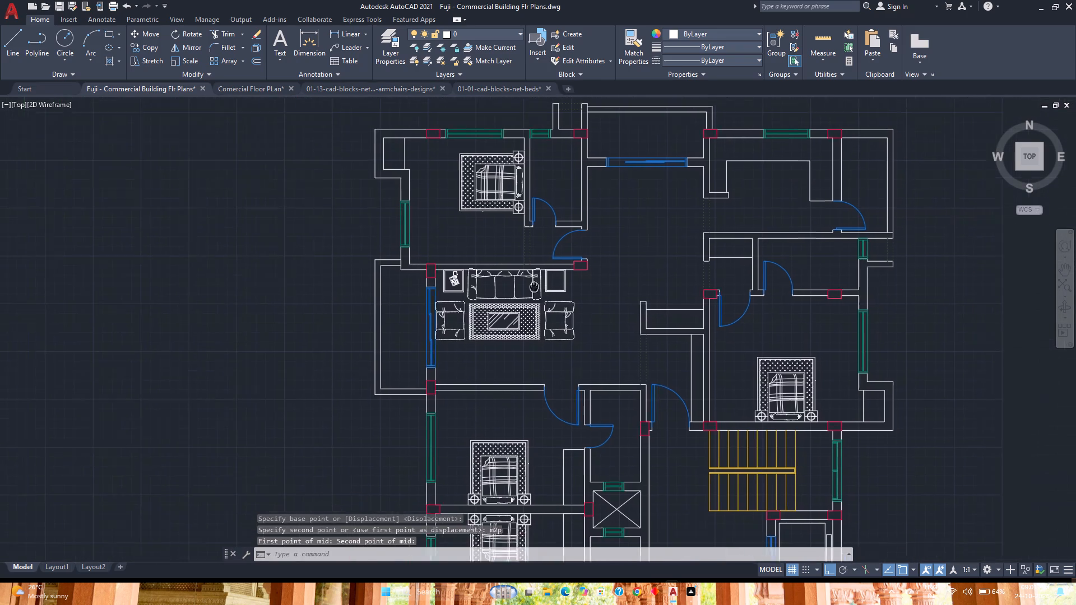
pyautogui.moveTo(526, 284); pyautogui.dragTo(515, 281, button='middle')
pyautogui.middleClick(515, 281)
pyautogui.middleClick(515, 281)
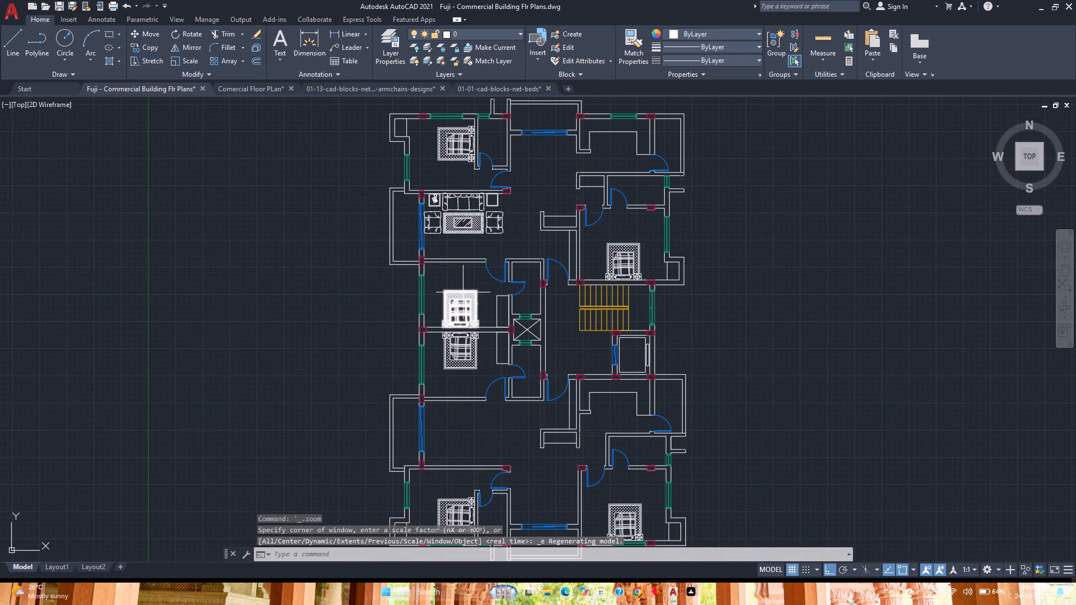
pyautogui.scroll(3, 479, 229)
pyautogui.click(470, 240)
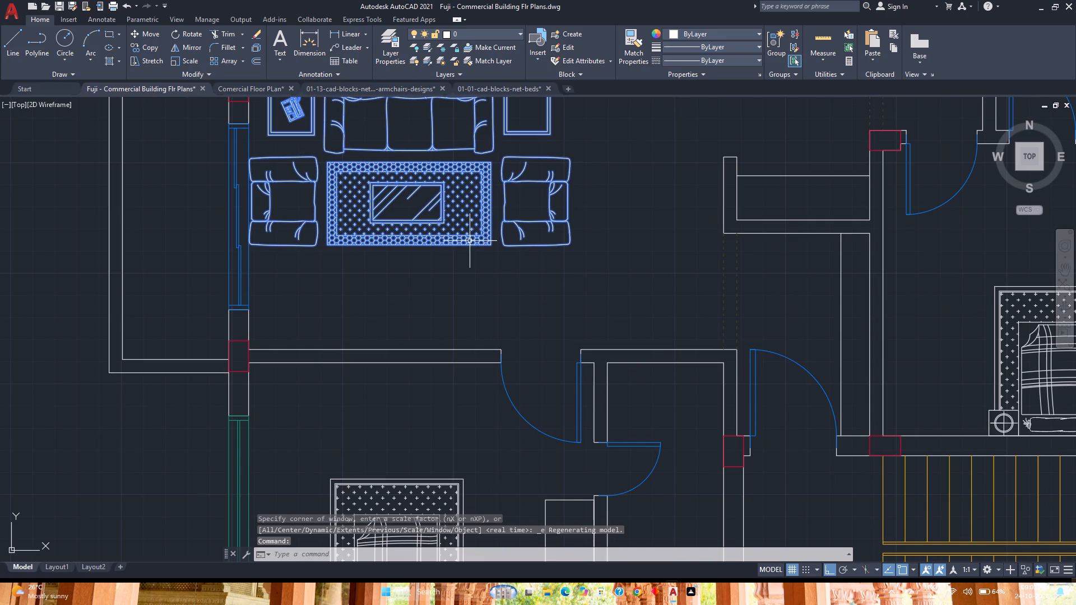
pyautogui.moveTo(440, 254); pyautogui.dragTo(447, 323, button='middle')
pyautogui.press('Escape')
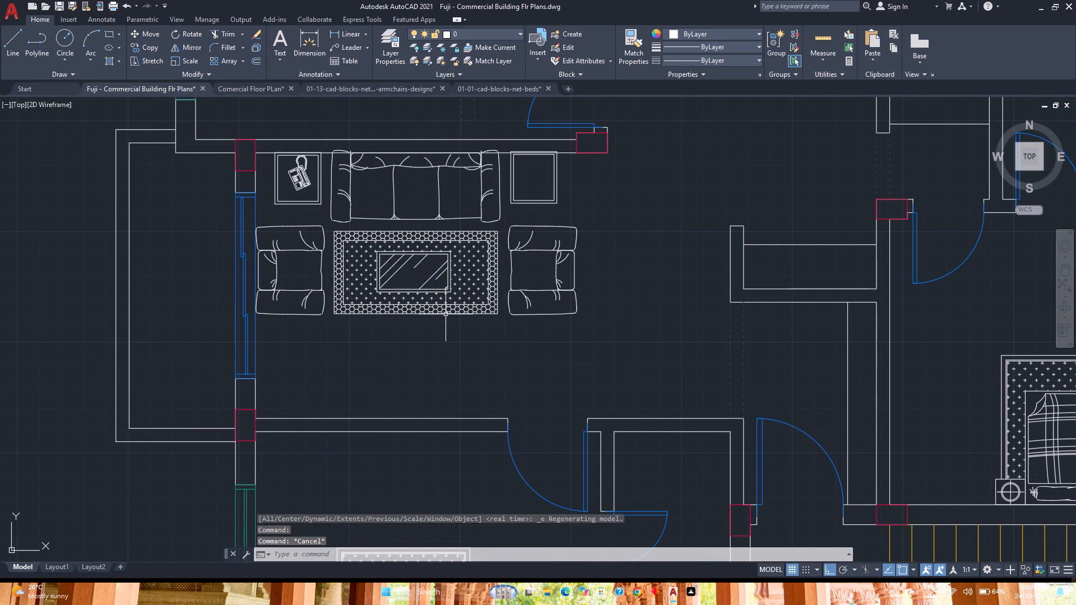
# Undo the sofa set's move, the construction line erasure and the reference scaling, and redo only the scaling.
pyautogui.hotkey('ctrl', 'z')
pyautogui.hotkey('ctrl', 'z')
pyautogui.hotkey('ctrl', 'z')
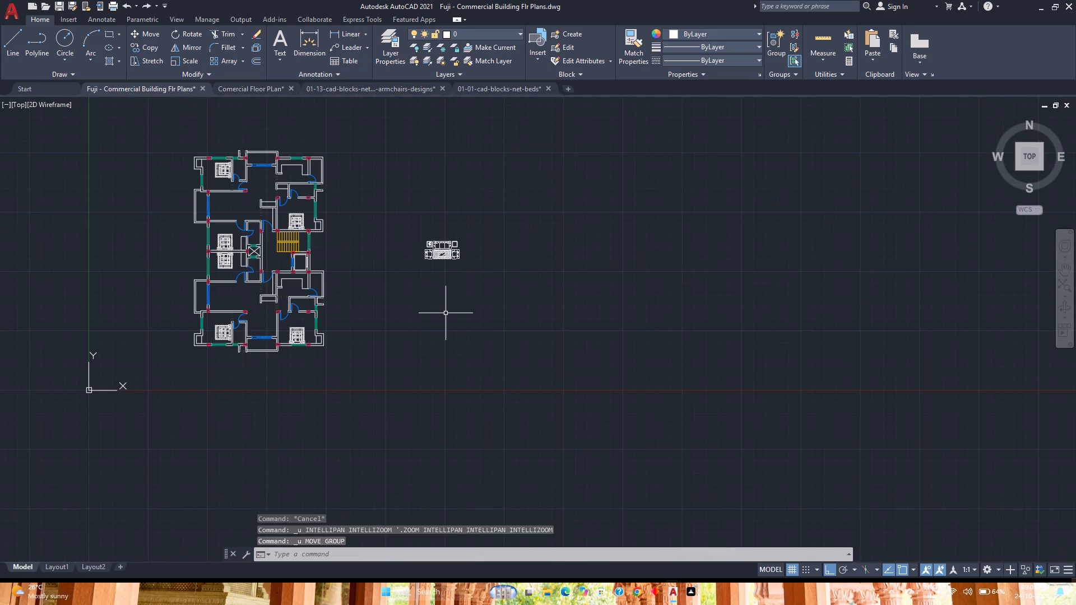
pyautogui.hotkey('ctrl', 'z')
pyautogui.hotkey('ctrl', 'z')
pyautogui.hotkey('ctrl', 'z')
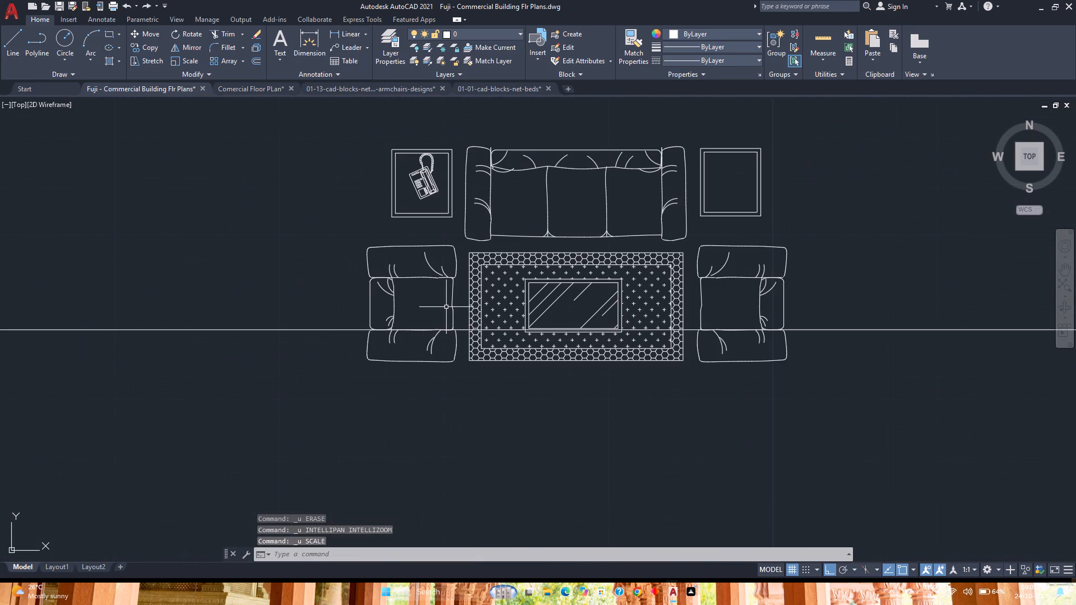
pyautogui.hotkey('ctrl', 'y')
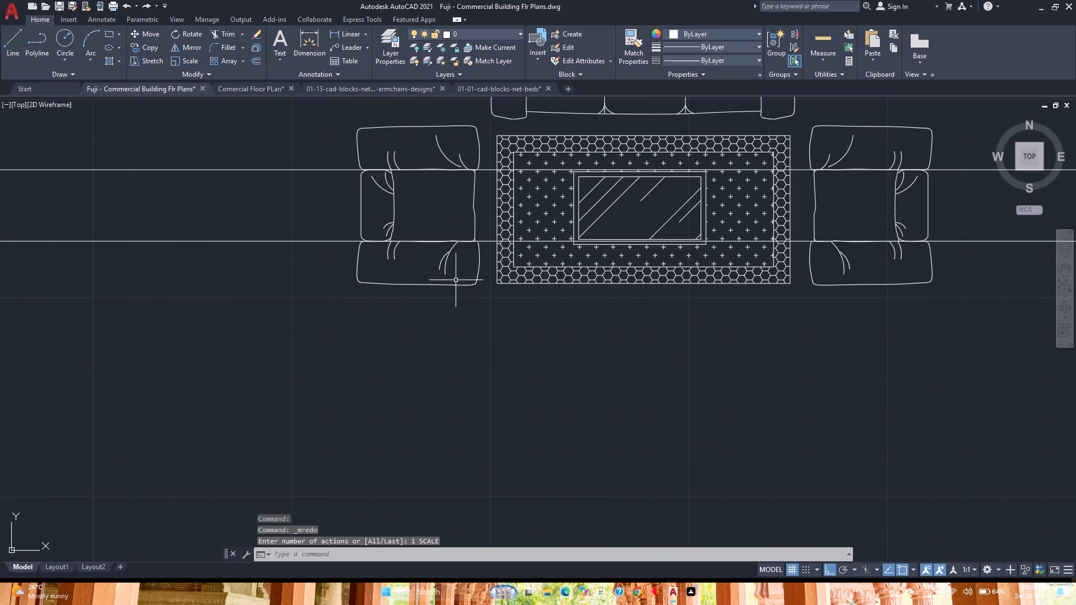
# Erase the scaled sofa set beside the floor plan.
pyautogui.click(456, 286)
pyautogui.press('Delete')
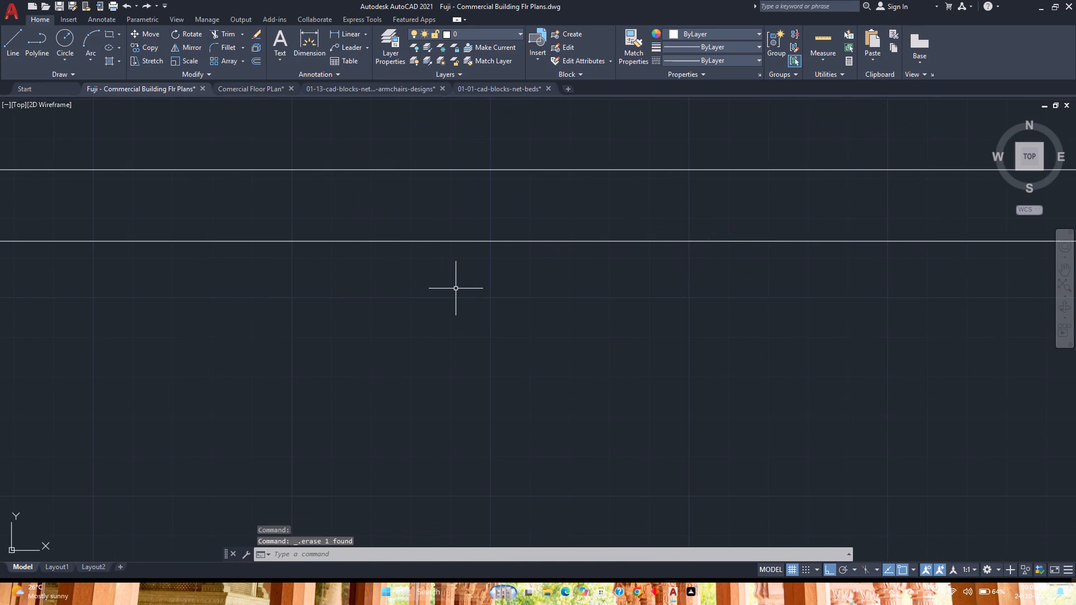
# Examine the sofa and armchair sets in the sofa blocks drawing to choose a replacement for the living rooms.
pyautogui.click(367, 91)
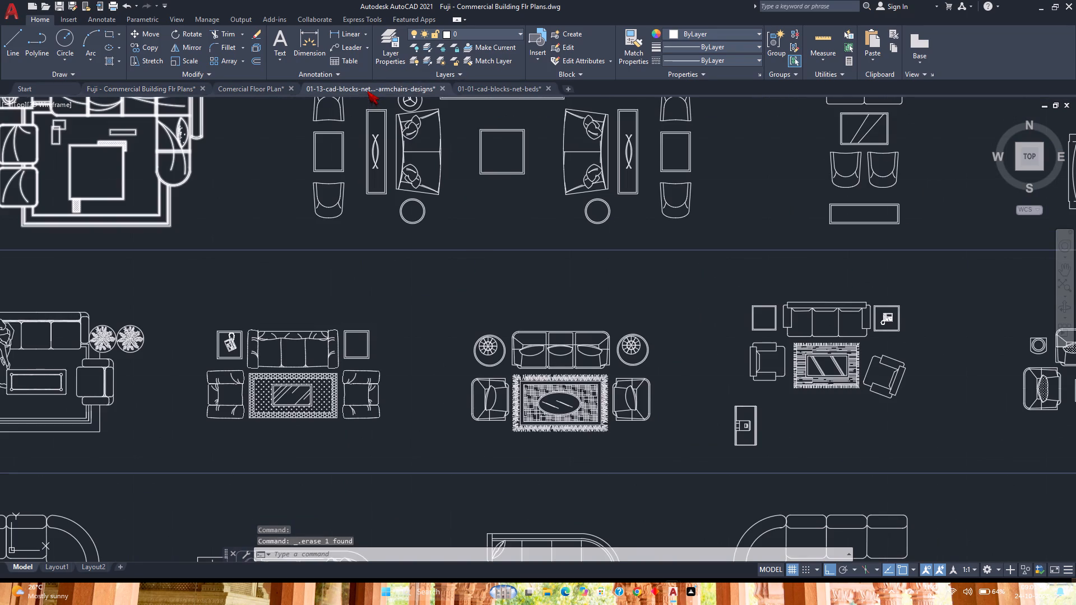
pyautogui.scroll(-1, 435, 269)
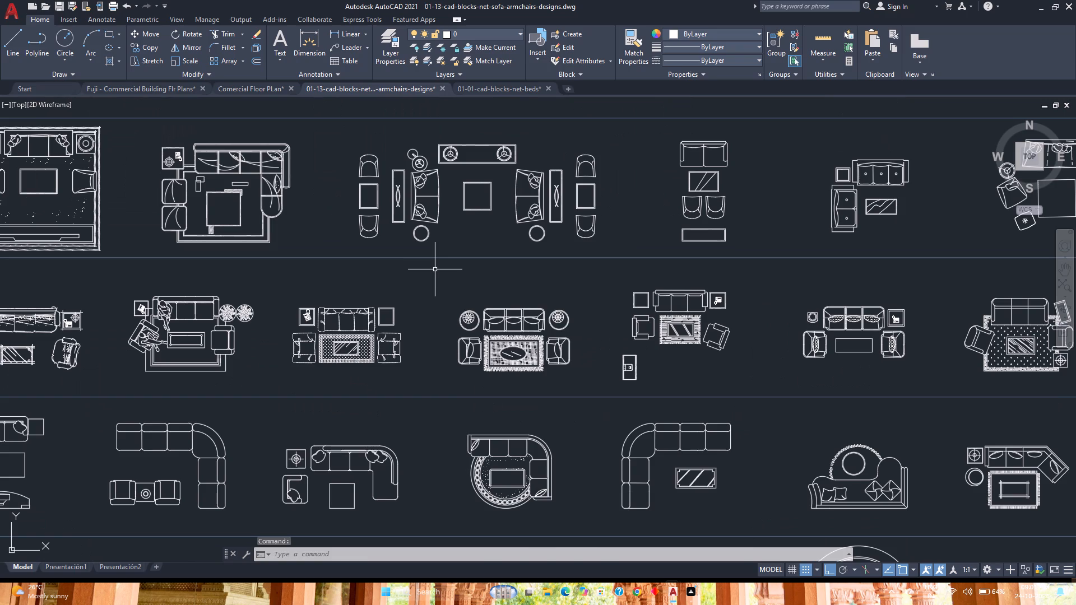
pyautogui.moveTo(657, 353); pyautogui.dragTo(454, 342, button='middle')
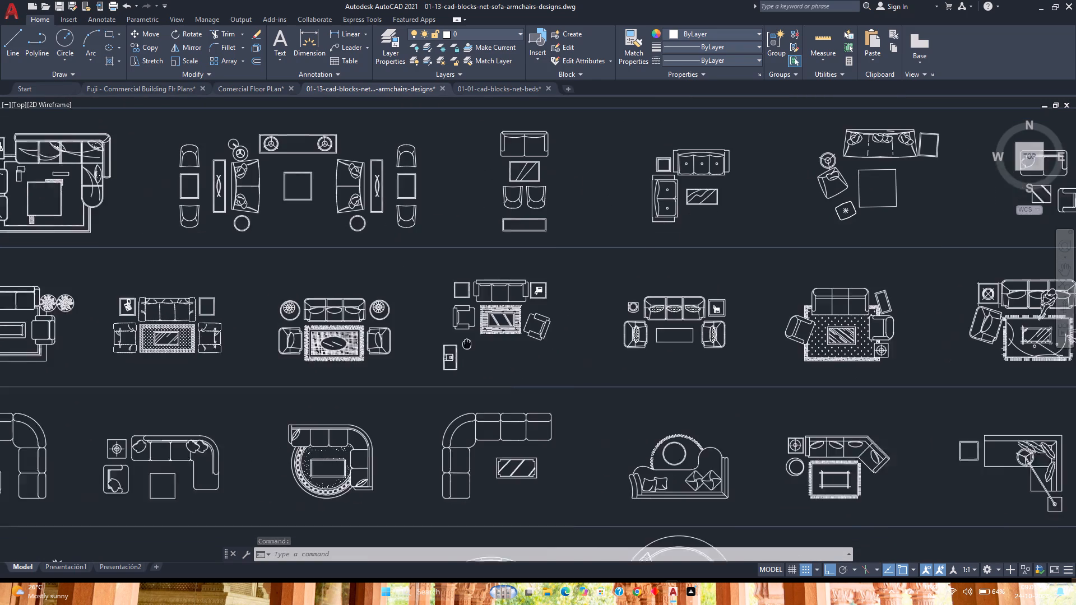
pyautogui.moveTo(454, 342); pyautogui.dragTo(397, 338, button='middle')
pyautogui.moveTo(683, 340); pyautogui.dragTo(467, 345, button='middle')
pyautogui.middleClick(467, 345)
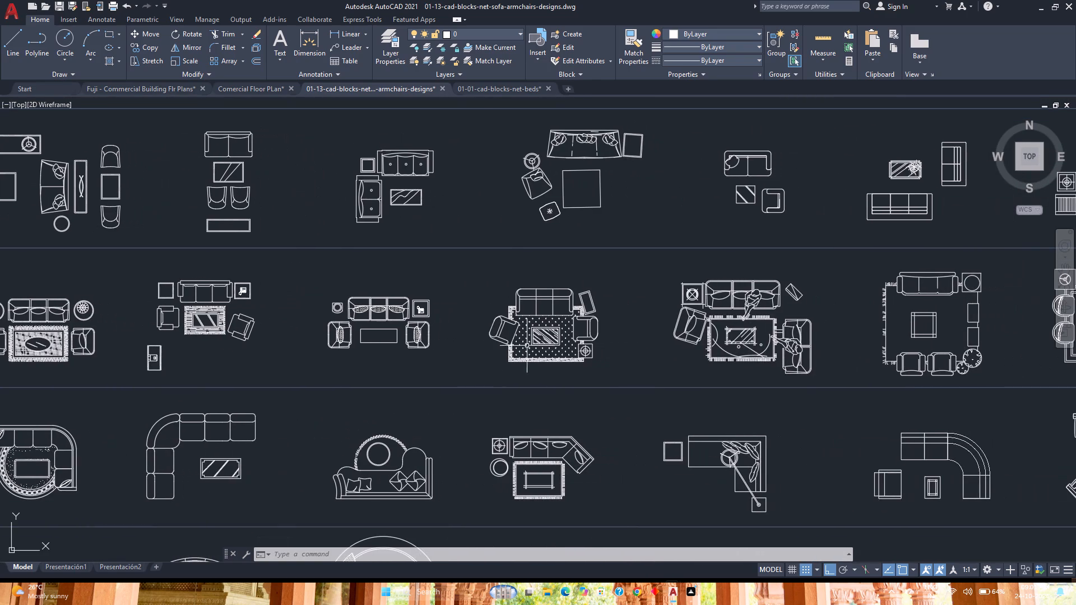
pyautogui.scroll(2, 766, 357)
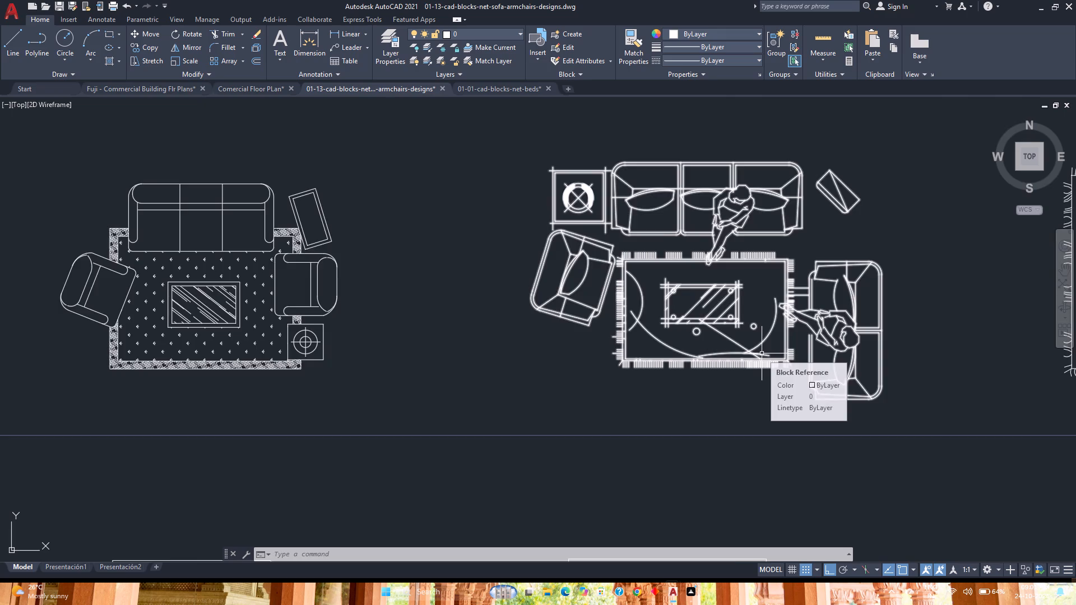
pyautogui.scroll(-2, 762, 353)
pyautogui.moveTo(762, 353); pyautogui.dragTo(621, 340, button='middle')
pyautogui.middleClick(621, 340)
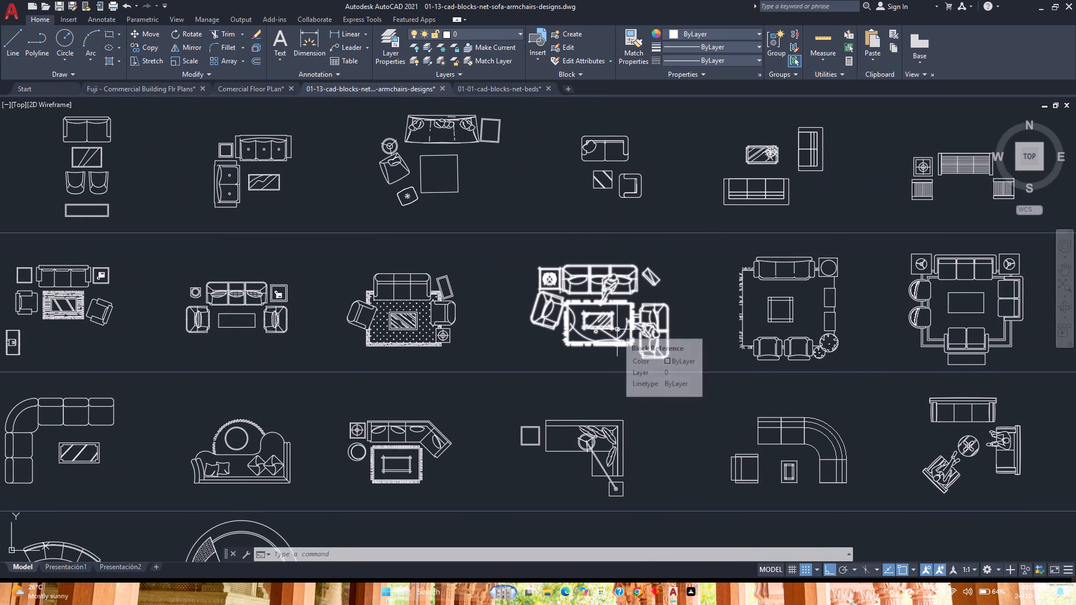
pyautogui.click(617, 329)
pyautogui.scroll(-2, 503, 338)
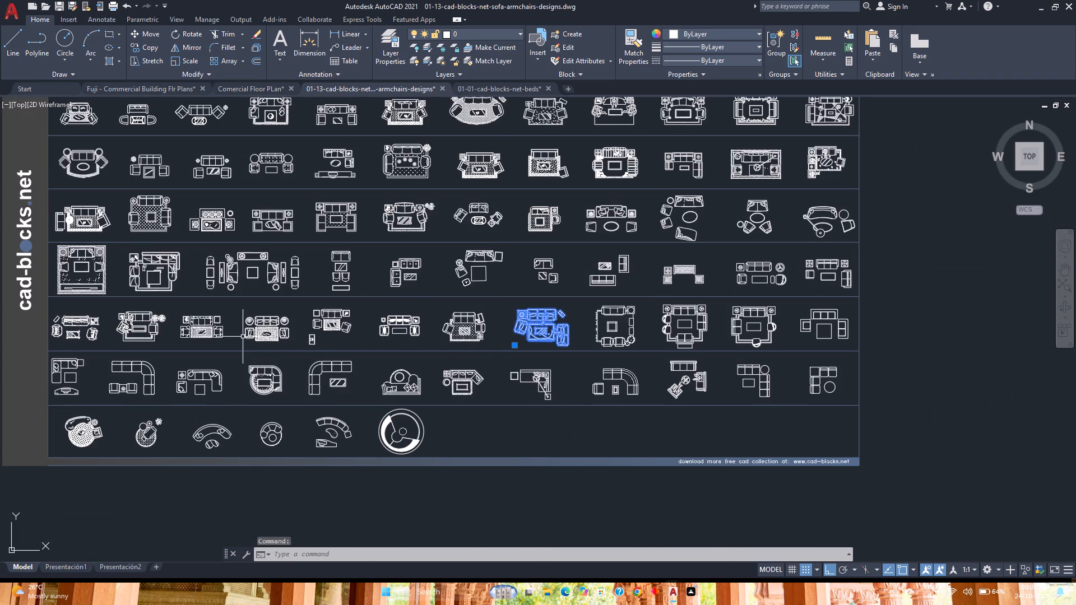
pyautogui.scroll(2, 218, 337)
pyautogui.moveTo(218, 337); pyautogui.dragTo(518, 361, button='middle')
pyautogui.middleClick(518, 361)
pyautogui.middleClick(518, 361)
pyautogui.middleClick(518, 361)
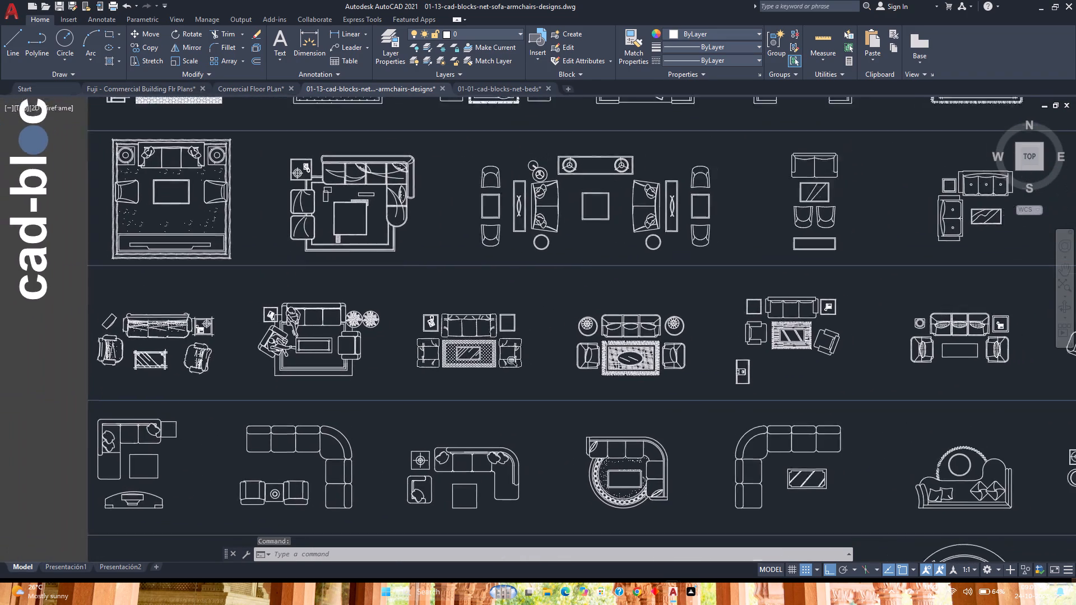
pyautogui.middleClick(518, 361)
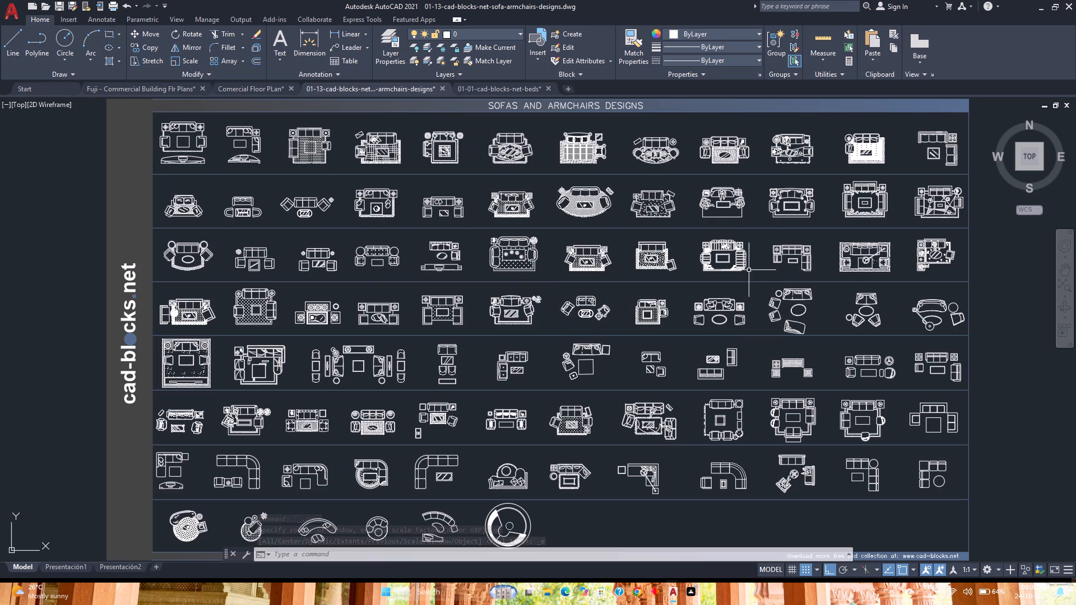
pyautogui.scroll(1, 828, 282)
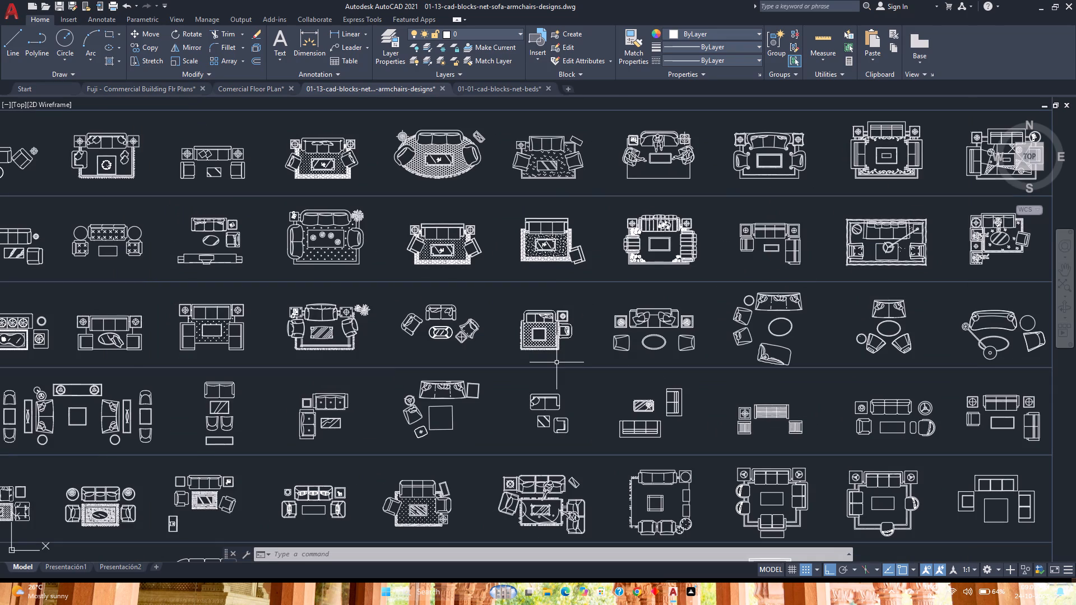
pyautogui.moveTo(579, 423); pyautogui.dragTo(597, 304, button='middle')
pyautogui.middleClick(597, 304)
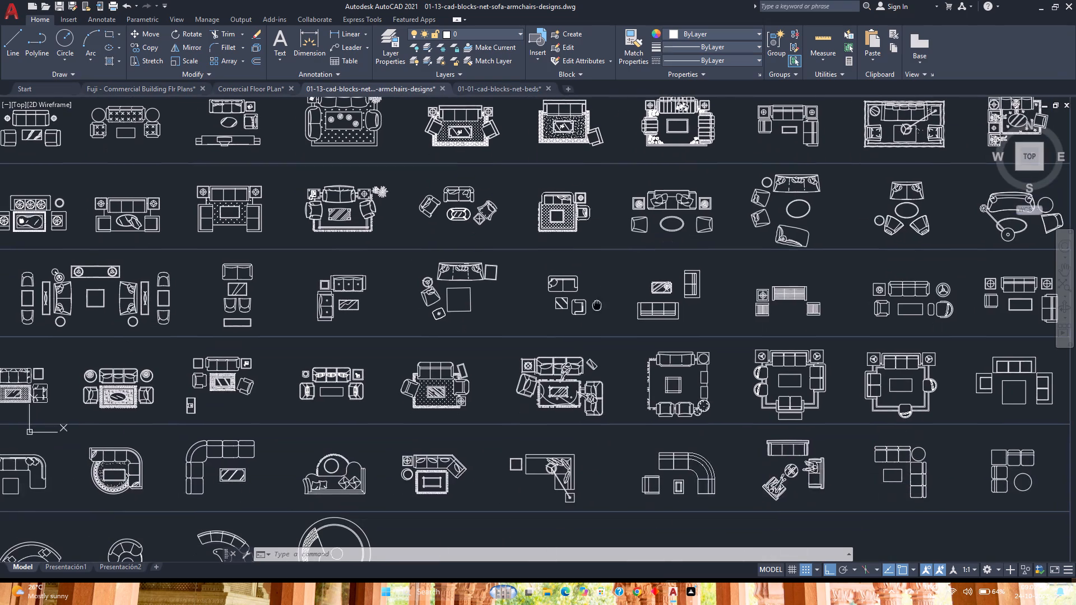
# Copy the sofa set with two seated figures and an angled armchair into the Fuji floor plan drawing, beside the plan.
pyautogui.click(550, 376)
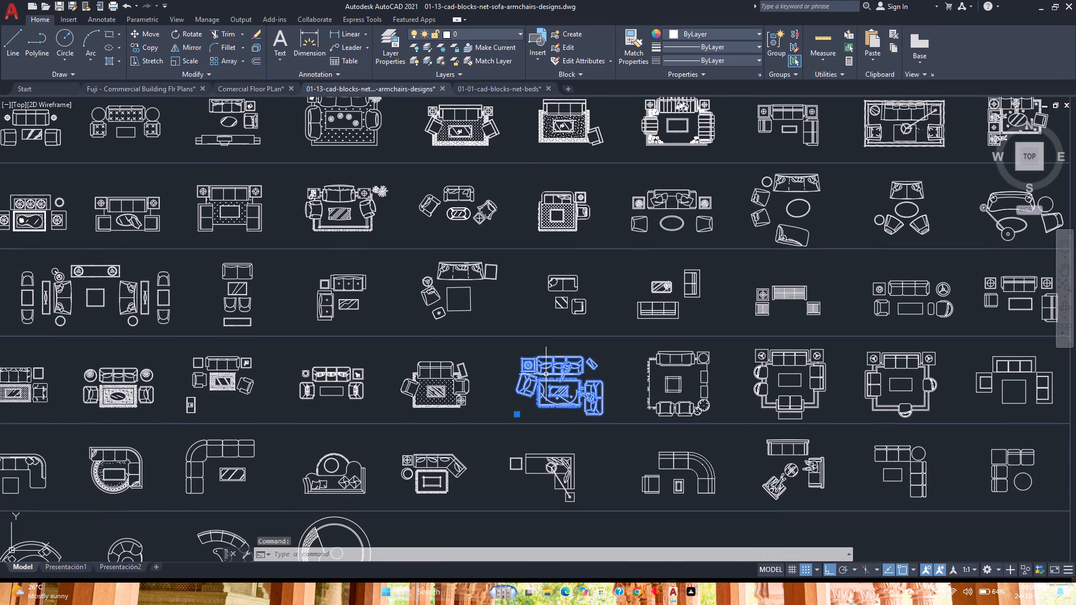
pyautogui.hotkey('ctrl', 'c')
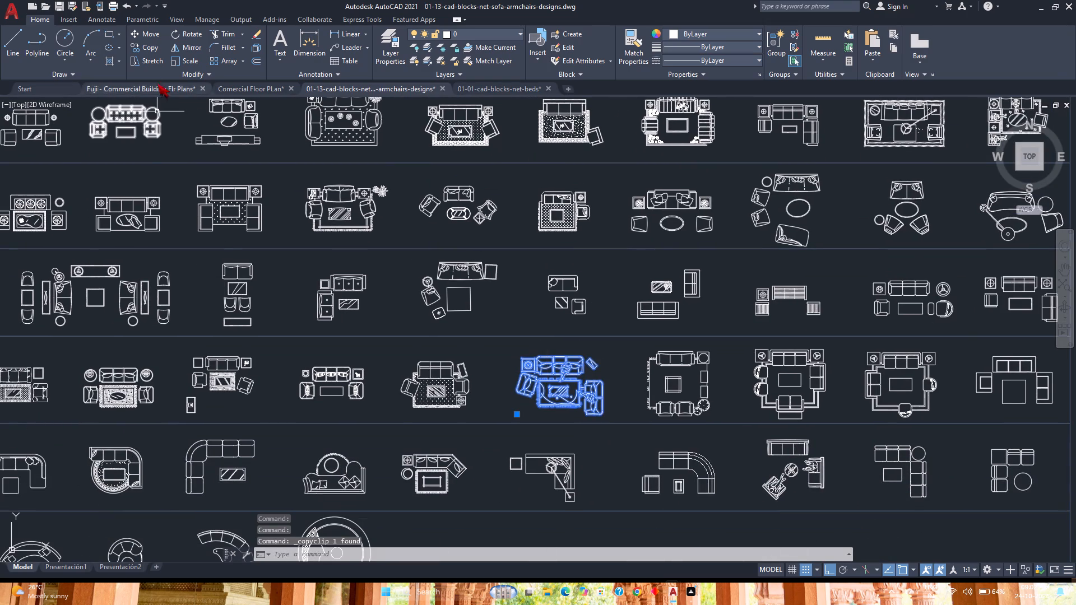
pyautogui.click(167, 91)
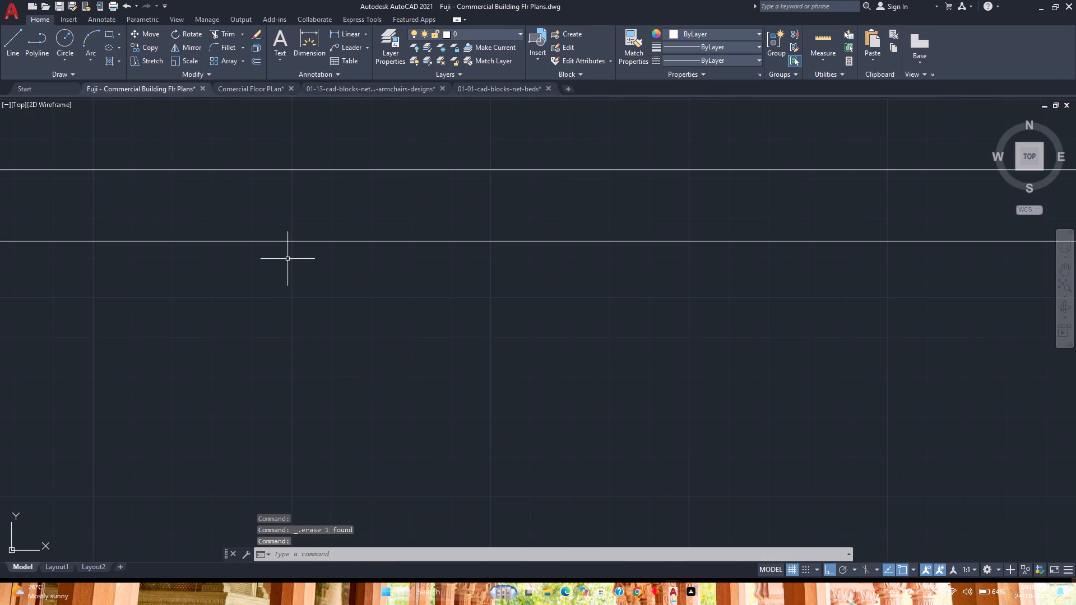
pyautogui.hotkey('ctrl', 'v')
pyautogui.scroll(-5, 316, 280)
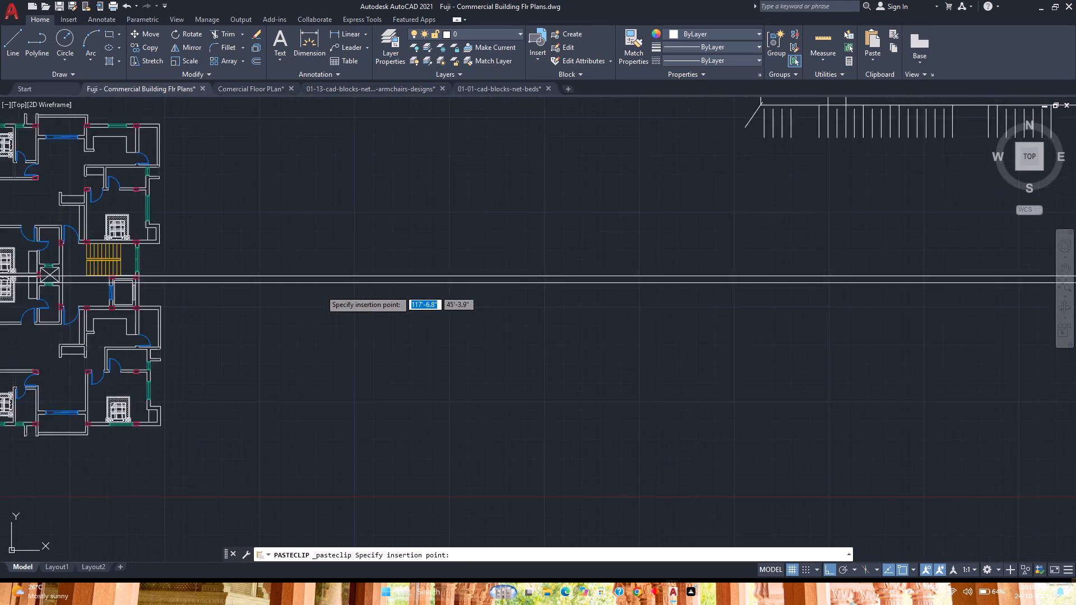
pyautogui.scroll(-2, 321, 290)
pyautogui.scroll(-3, 262, 327)
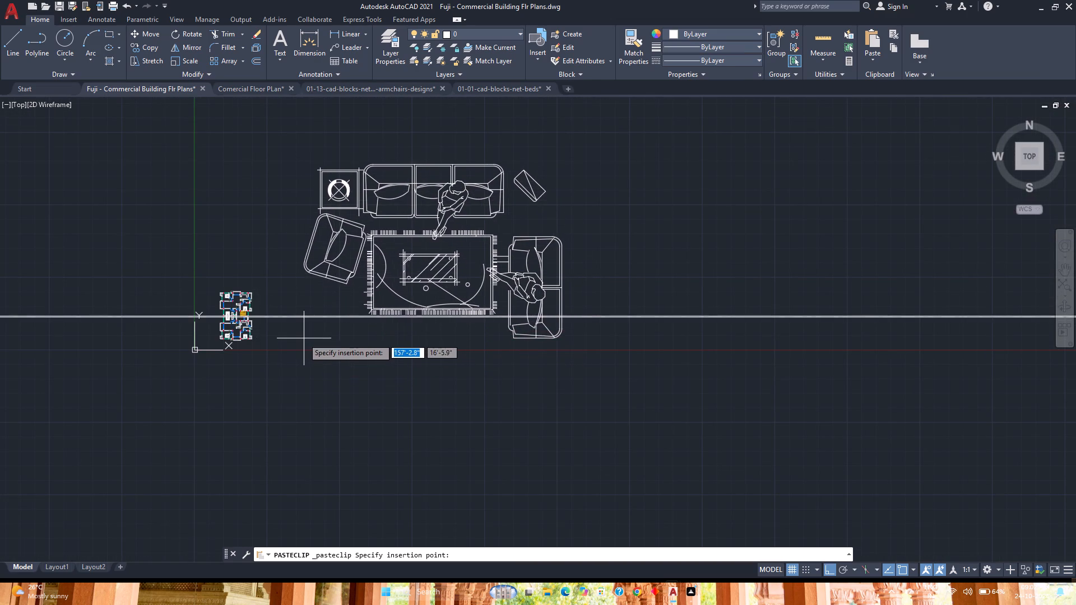
pyautogui.scroll(2, 303, 337)
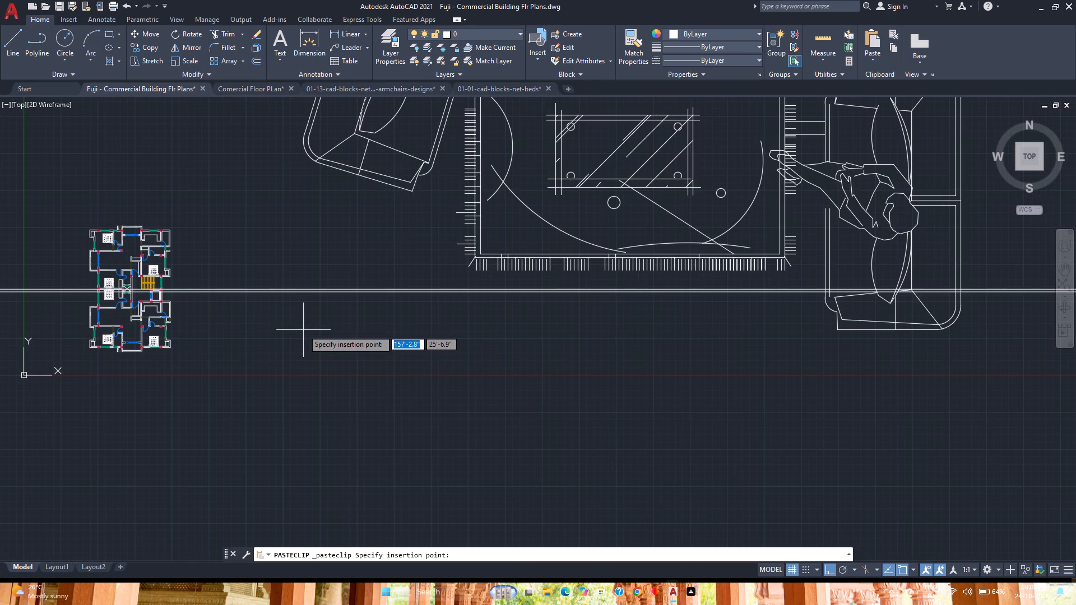
pyautogui.click(303, 330)
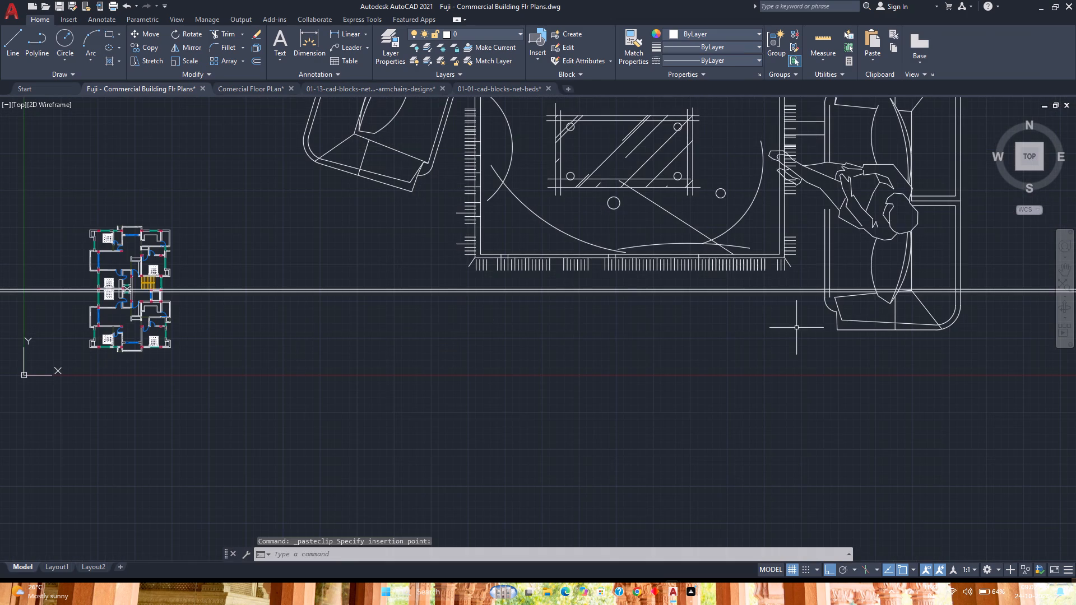
# Move the pasted sofa set by the inner corner of its side sofa's lower armrest onto the lower horizontal construction line.
pyautogui.moveTo(797, 328); pyautogui.dragTo(382, 398, button='middle')
pyautogui.middleClick(382, 398)
pyautogui.scroll(4, 484, 374)
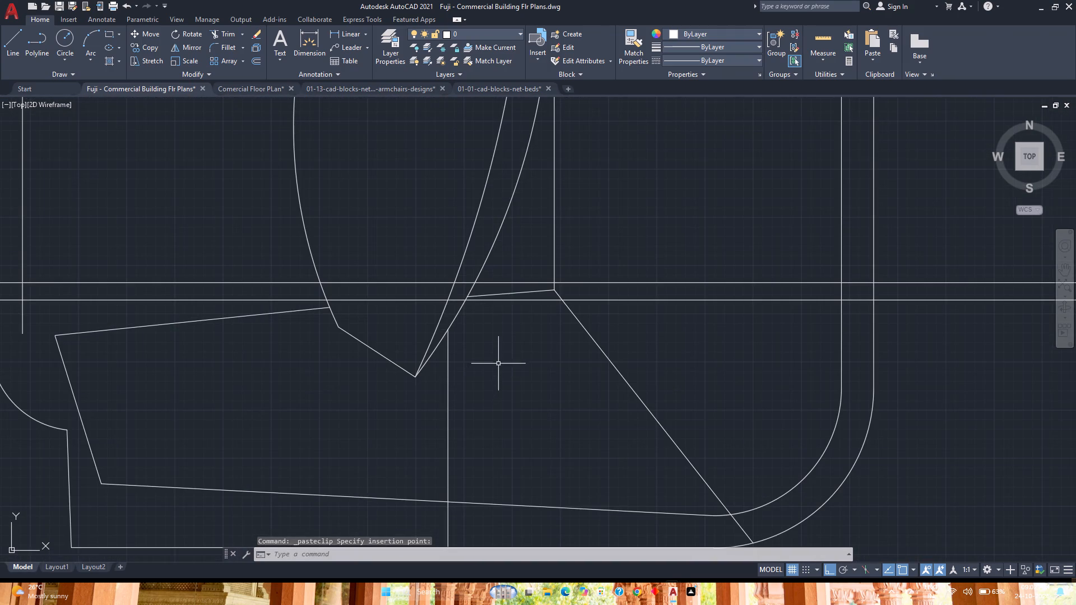
pyautogui.scroll(-2, 588, 302)
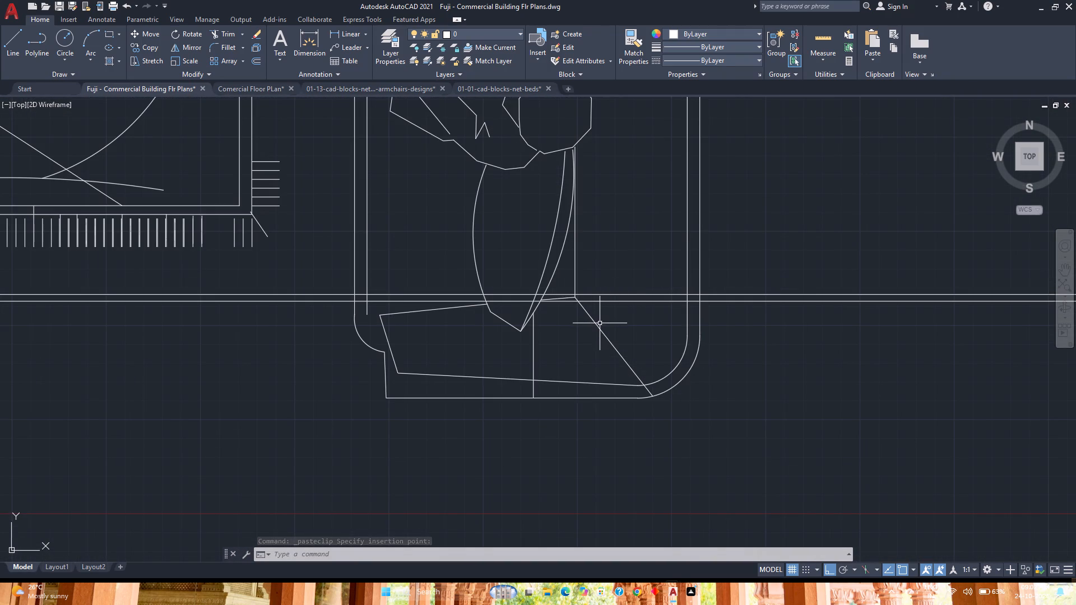
pyautogui.click(597, 326)
pyautogui.press('m')
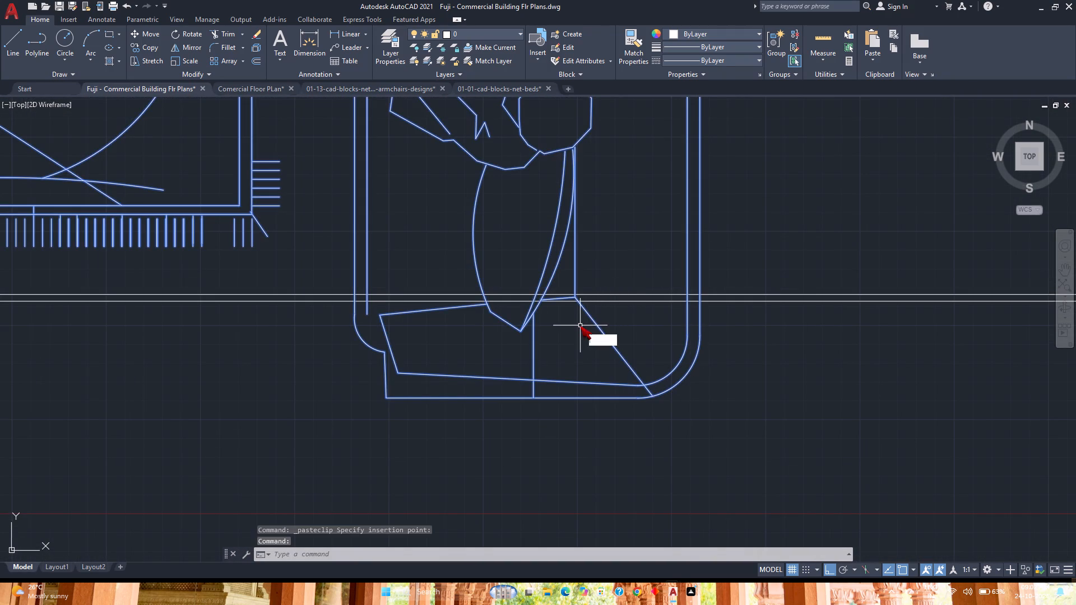
pyautogui.press('Return')
pyautogui.scroll(3, 567, 300)
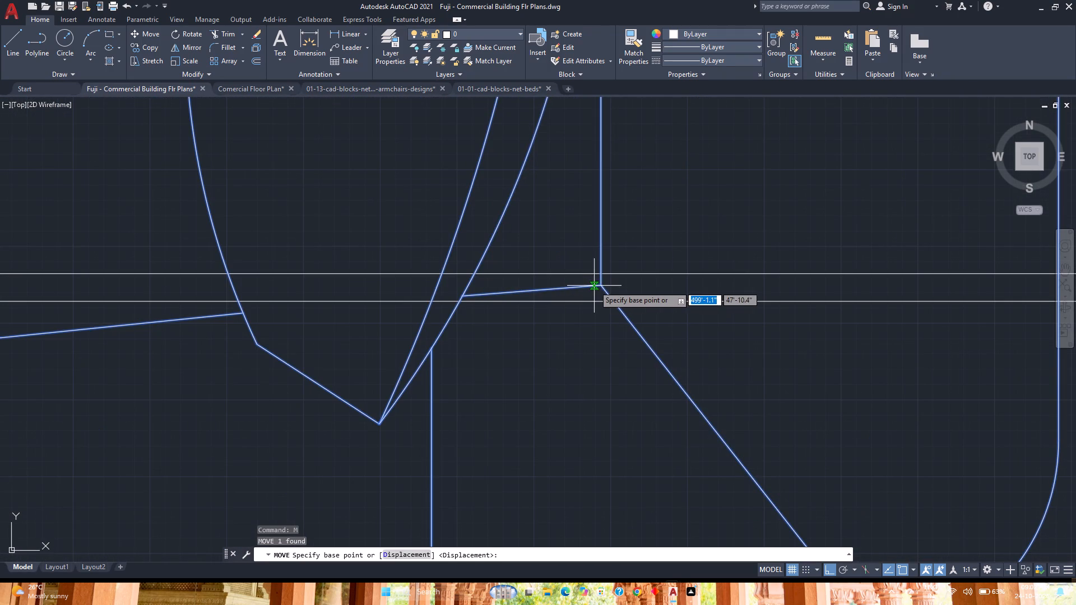
pyautogui.click(601, 286)
pyautogui.click(604, 299)
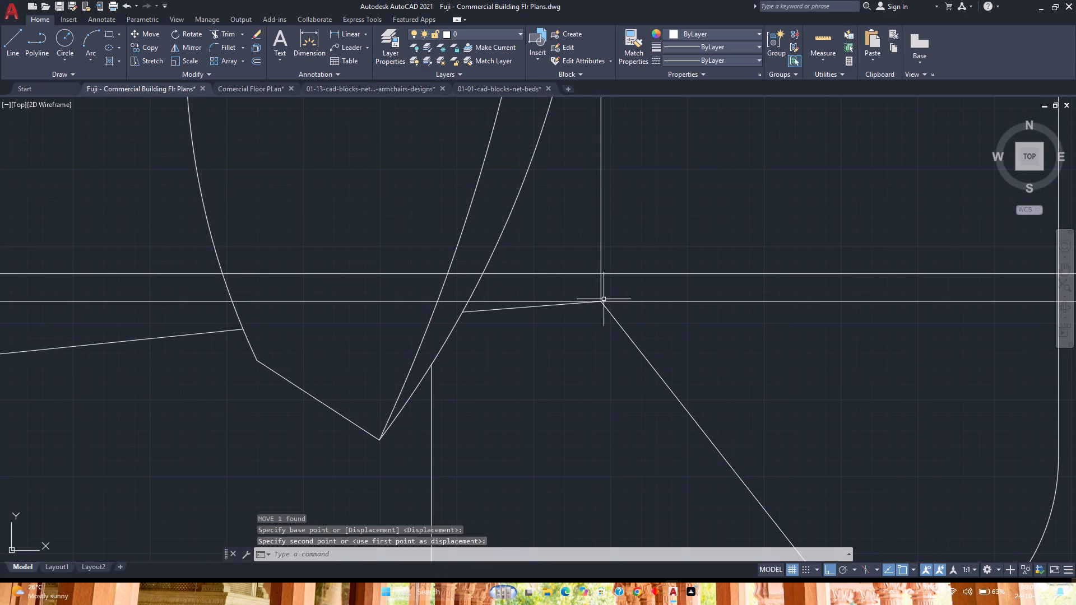
pyautogui.scroll(-4, 604, 299)
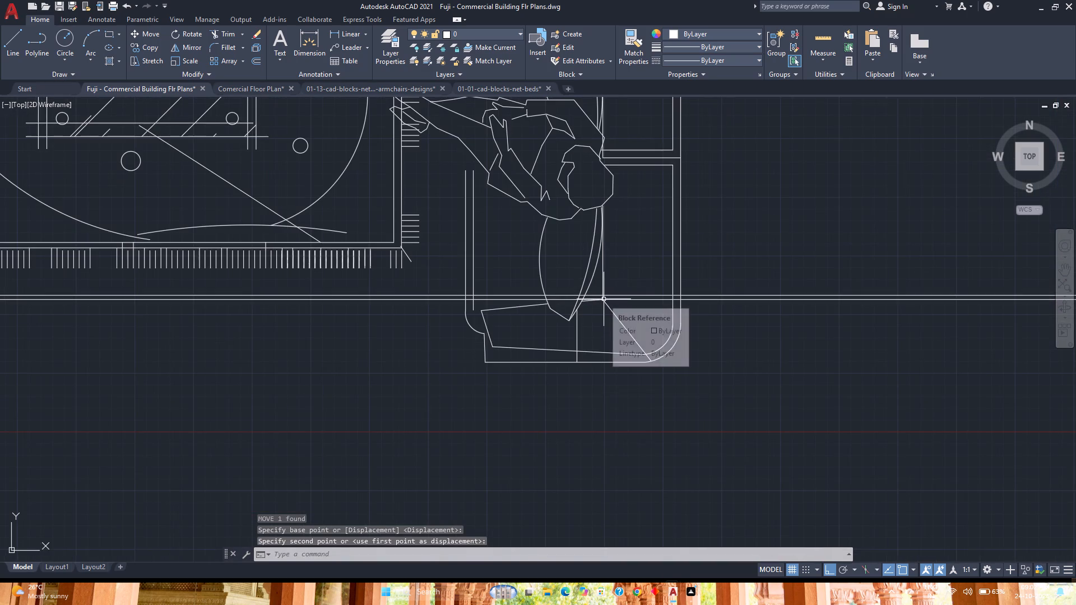
pyautogui.scroll(-1, 604, 299)
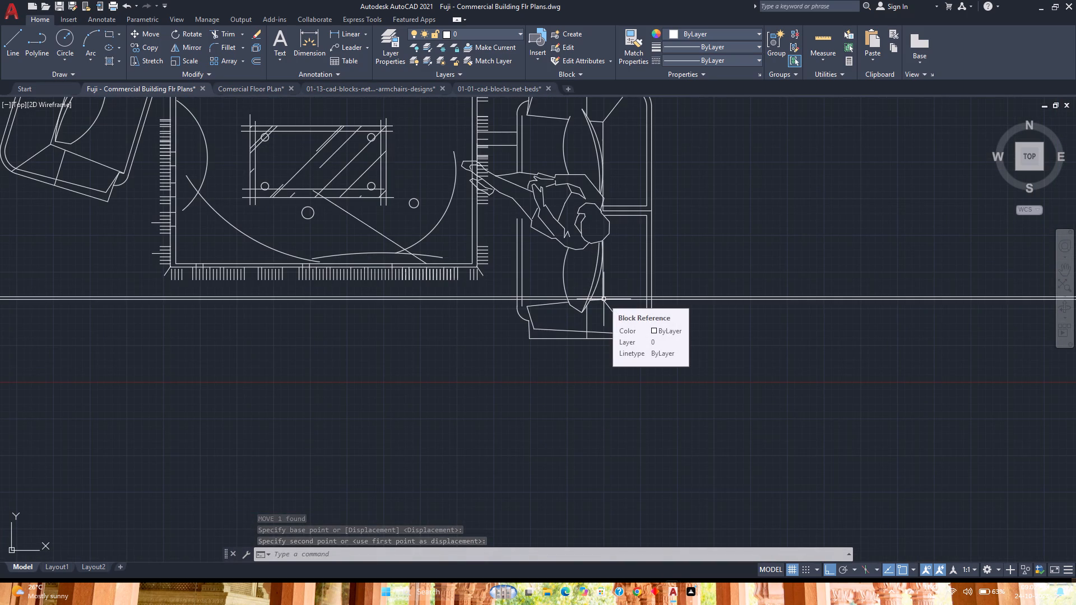
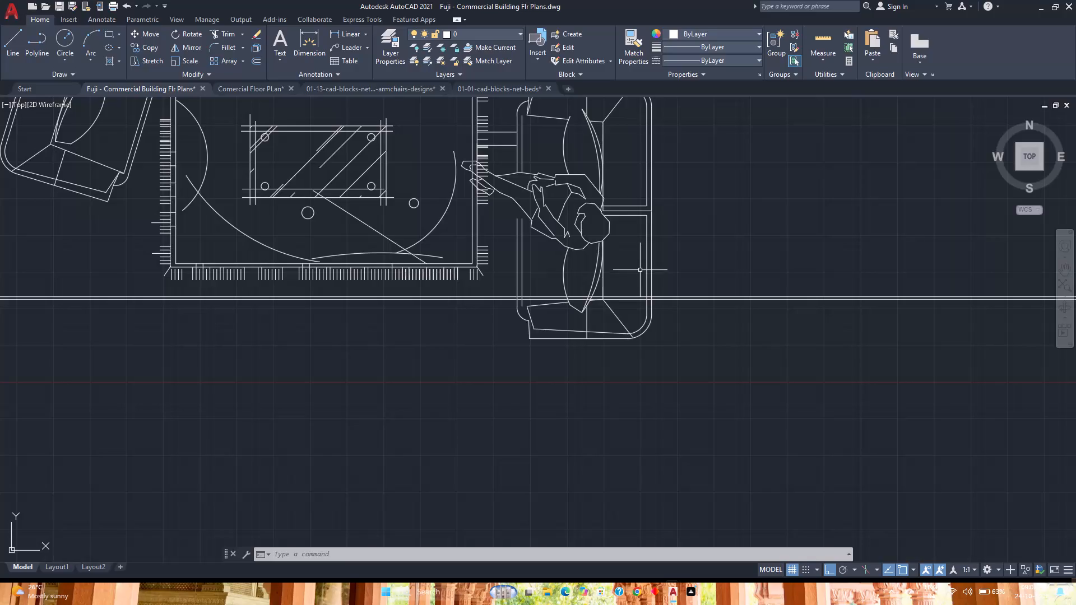
# Scale the sofa set by reference from its armrest inner corner, fitting one side-sofa seat, including the divider, between the two construction lines.
pyautogui.scroll(-5, 637, 285)
pyautogui.scroll(11, 637, 285)
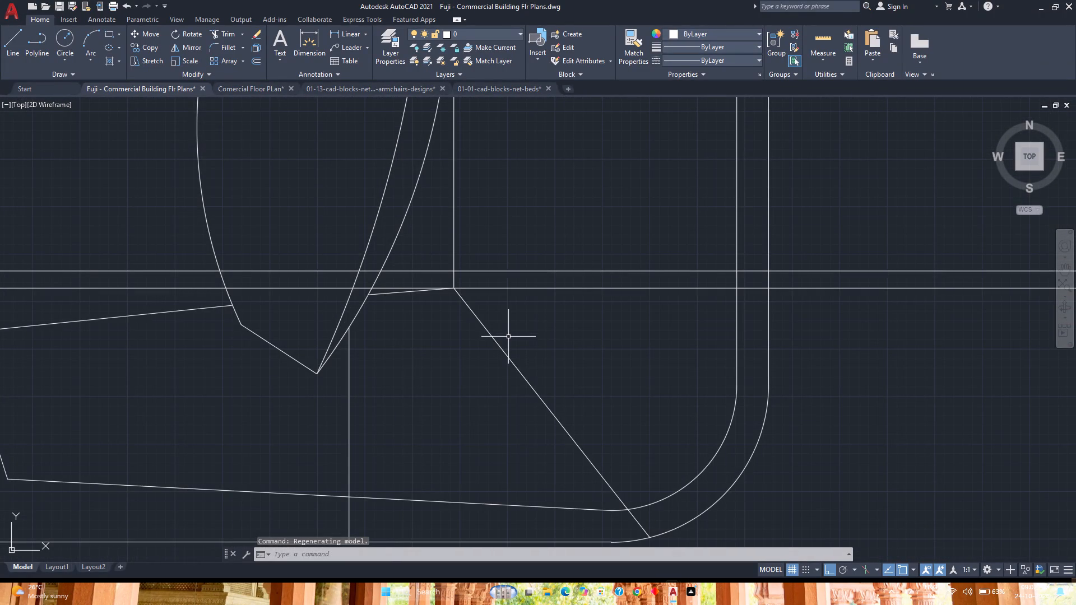
pyautogui.click(490, 334)
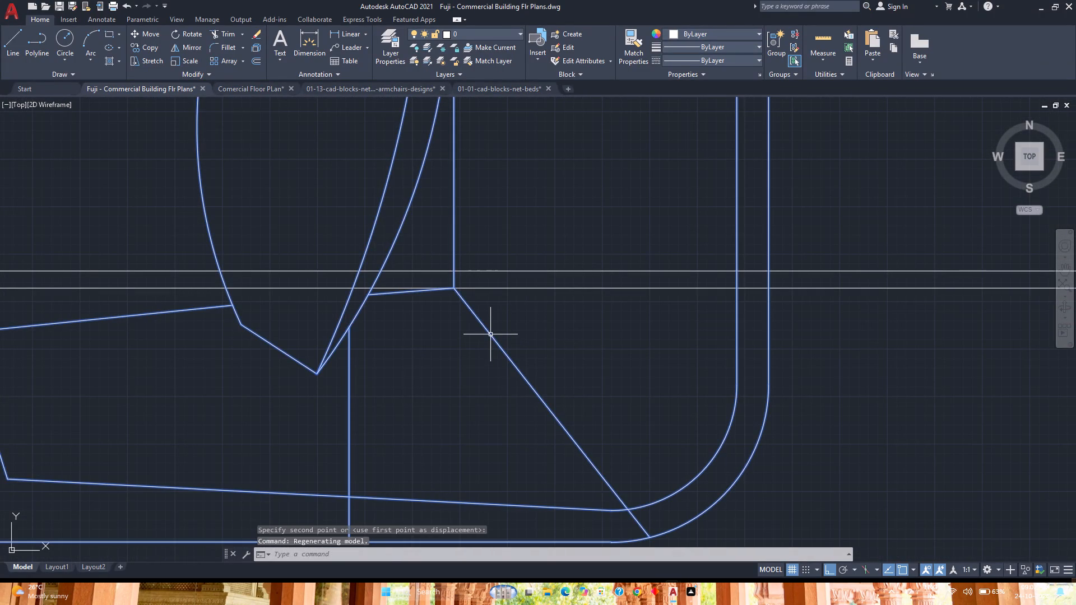
pyautogui.write('sc')
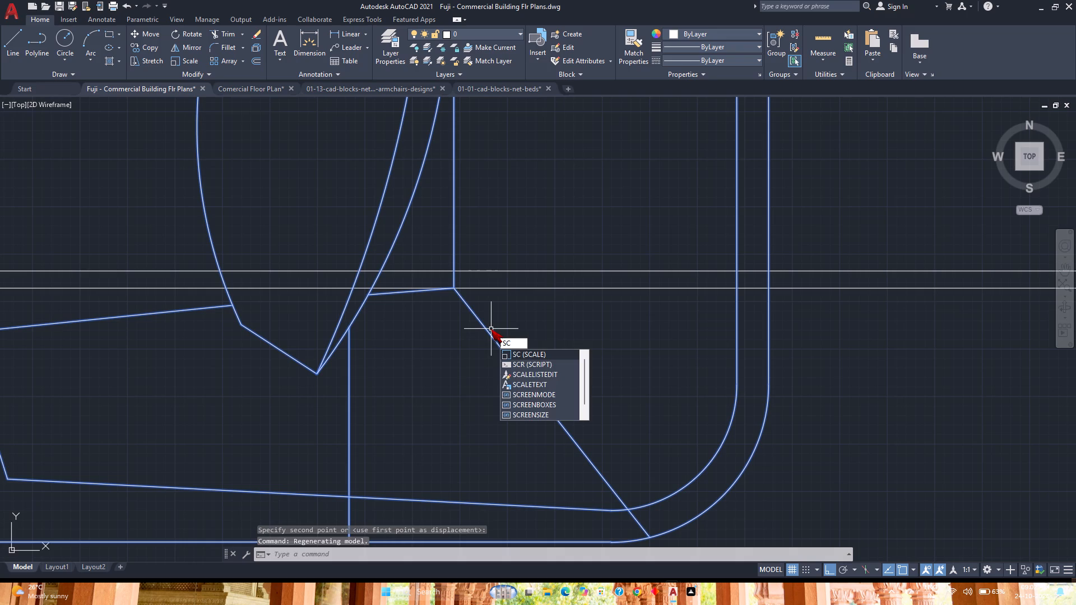
pyautogui.press('Return')
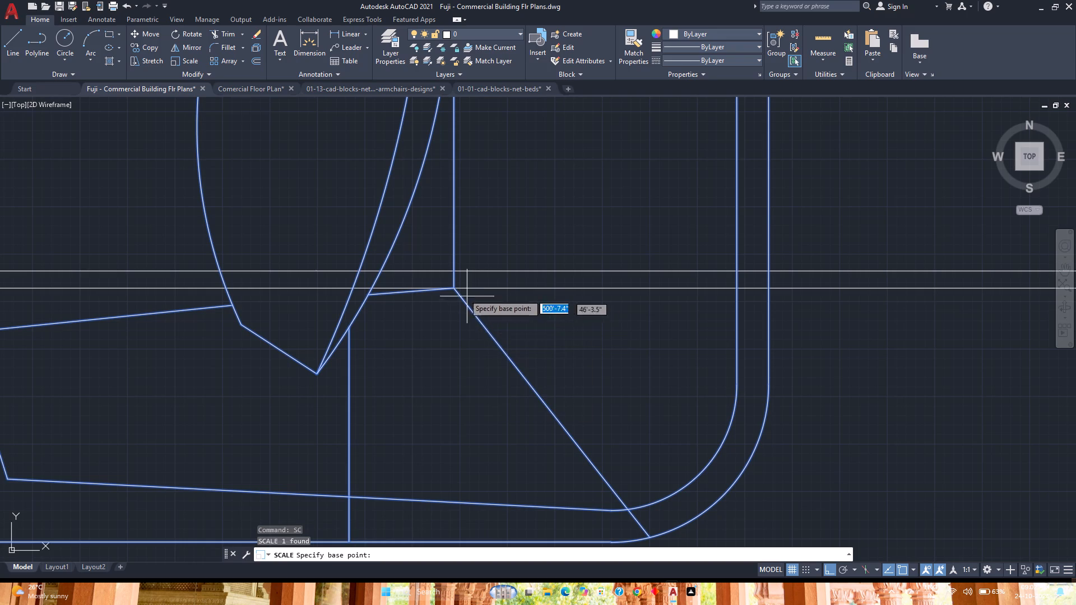
pyautogui.click(456, 288)
pyautogui.press('r')
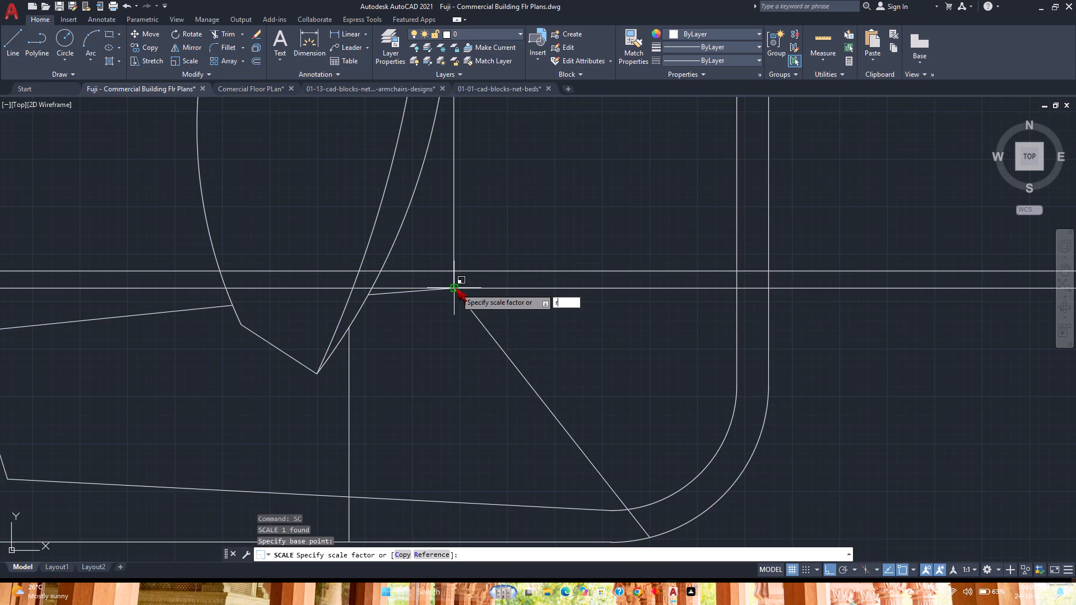
pyautogui.press('Return')
pyautogui.click(456, 288)
pyautogui.scroll(-6, 456, 288)
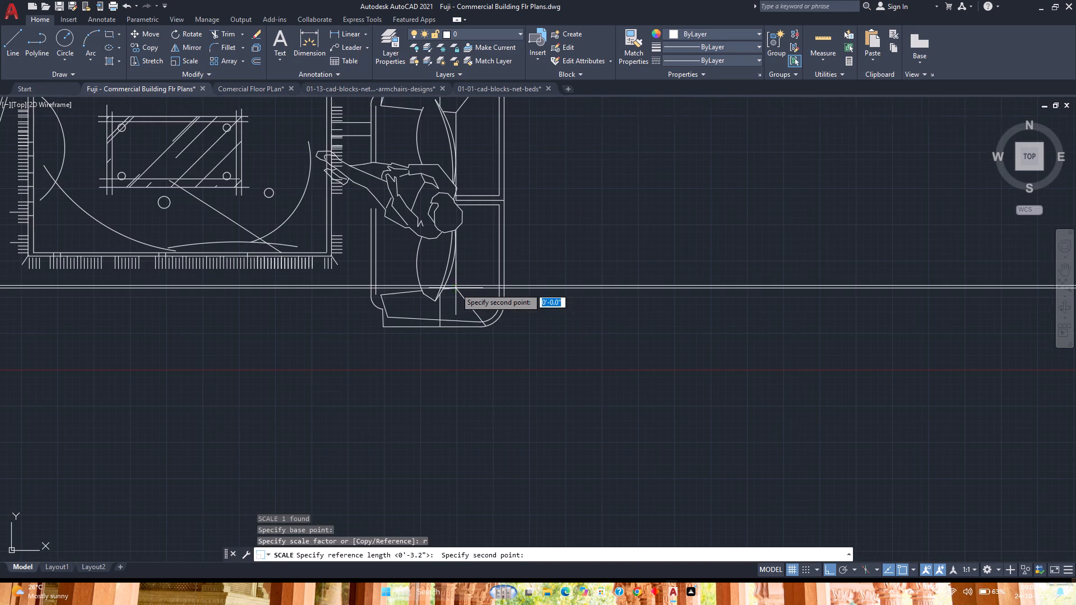
pyautogui.scroll(6, 450, 202)
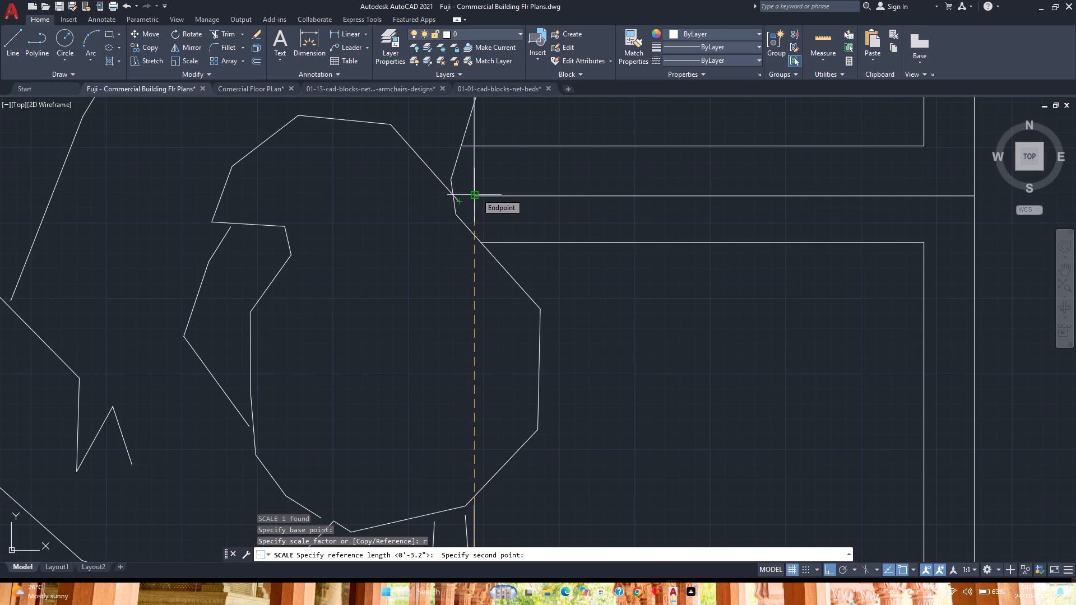
pyautogui.click(471, 143)
pyautogui.scroll(-3, 472, 178)
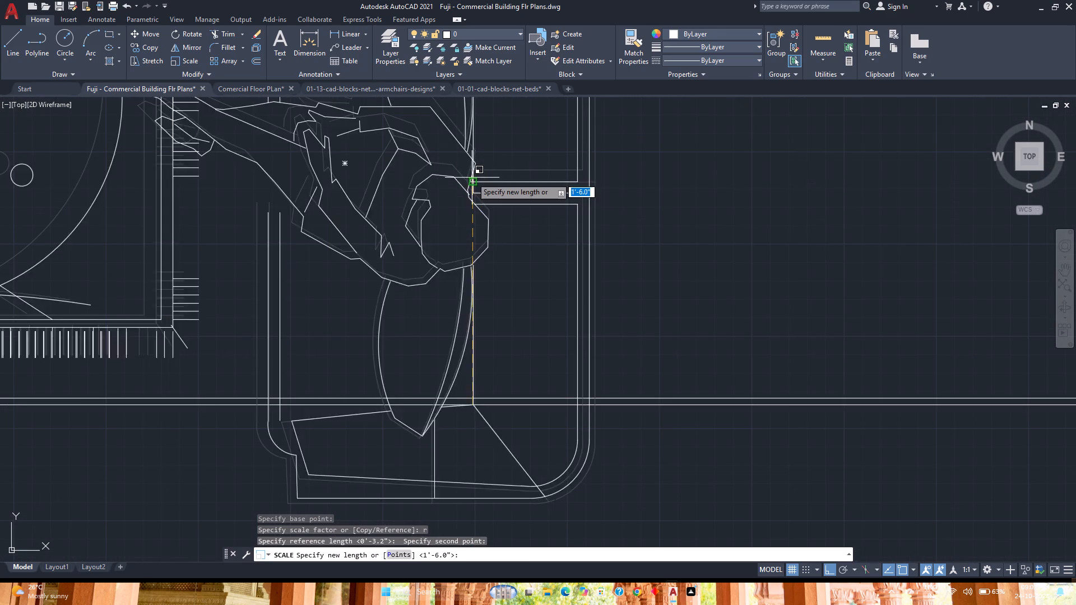
pyautogui.scroll(3, 476, 391)
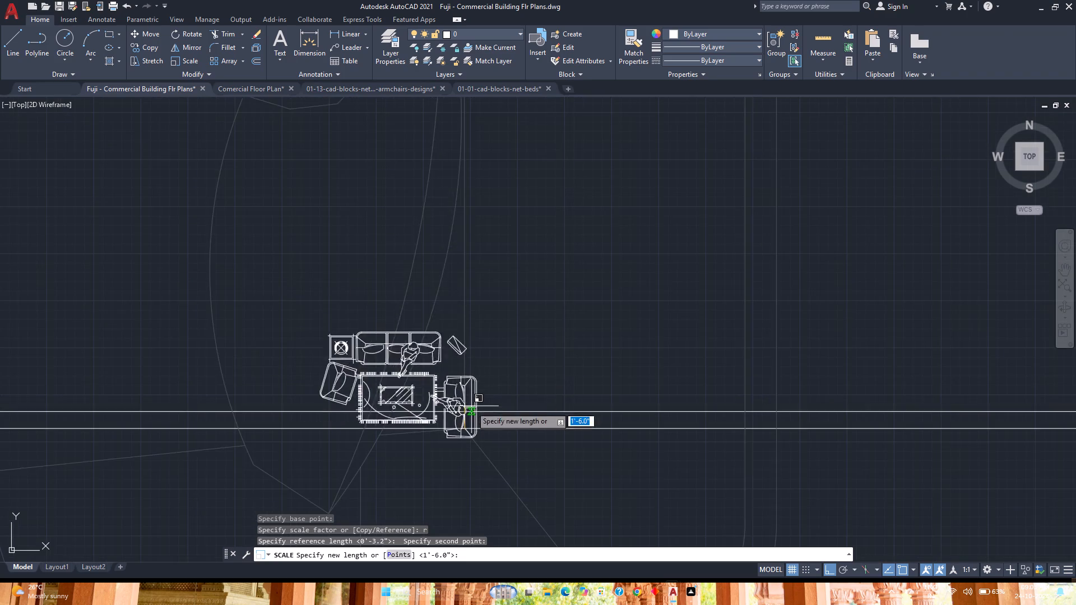
pyautogui.scroll(1, 471, 407)
pyautogui.moveTo(472, 407); pyautogui.dragTo(469, 342, button='middle')
pyautogui.scroll(4, 462, 350)
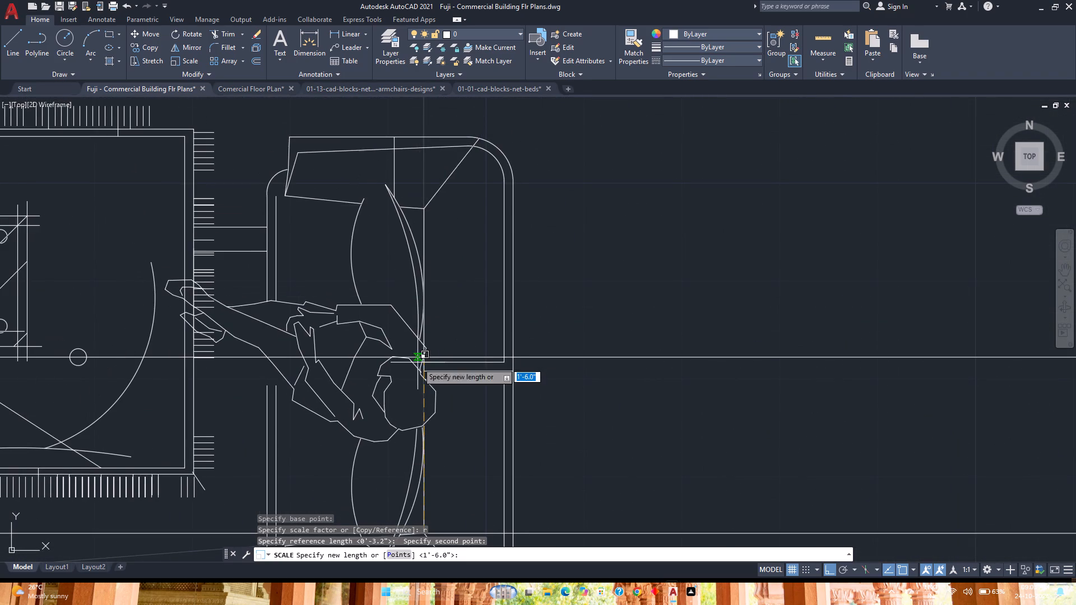
pyautogui.click(425, 360)
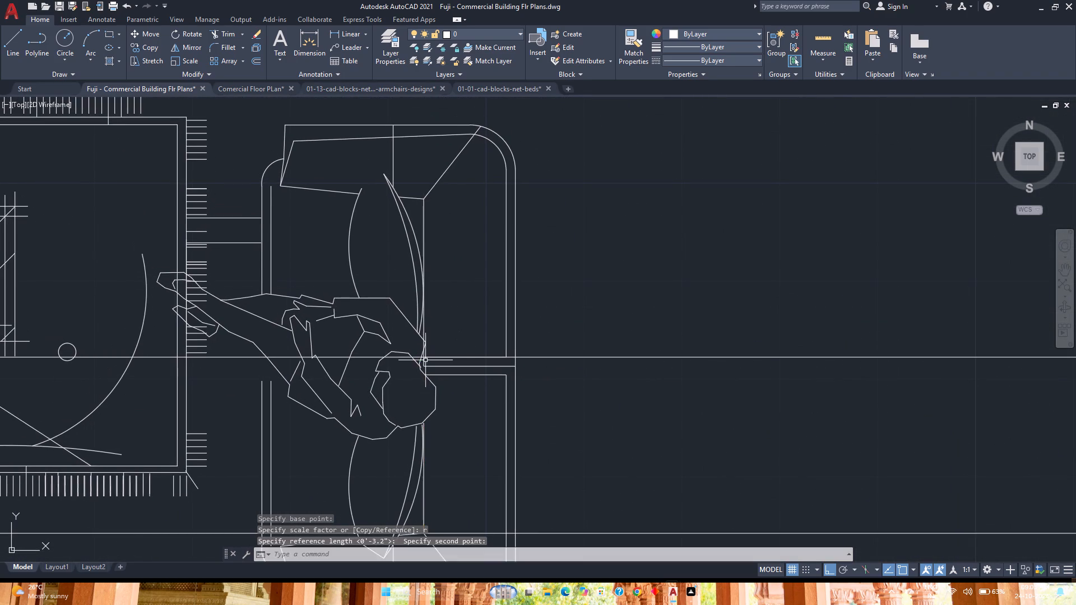
# Erase the two horizontal construction lines running through the sofa set.
pyautogui.scroll(-7, 437, 352)
pyautogui.moveTo(405, 375); pyautogui.dragTo(638, 365, button='middle')
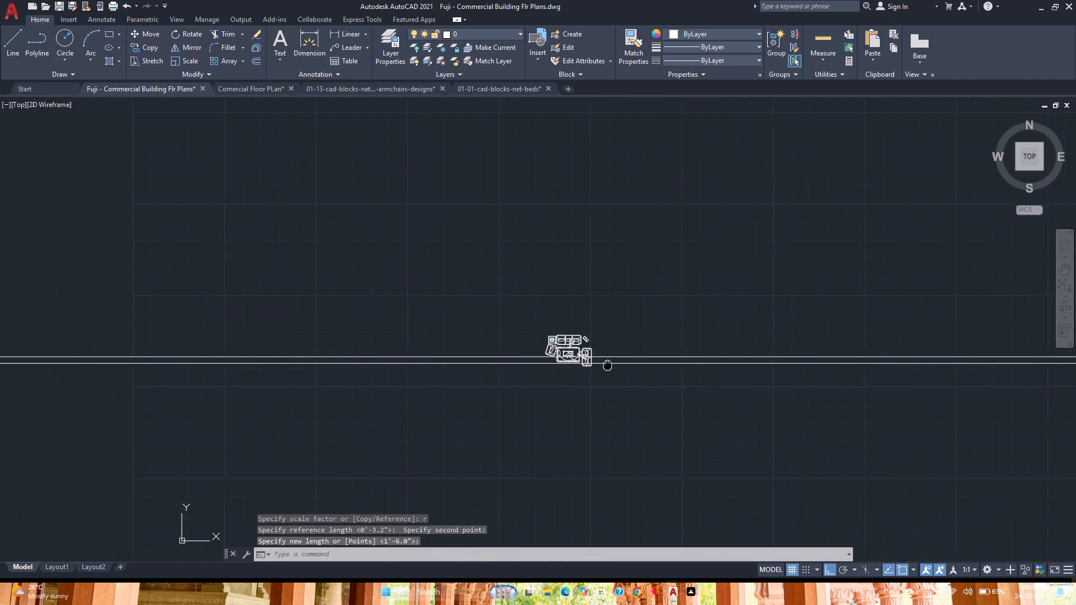
pyautogui.moveTo(638, 365); pyautogui.dragTo(741, 363, button='middle')
pyautogui.click(667, 389)
pyautogui.click(625, 326)
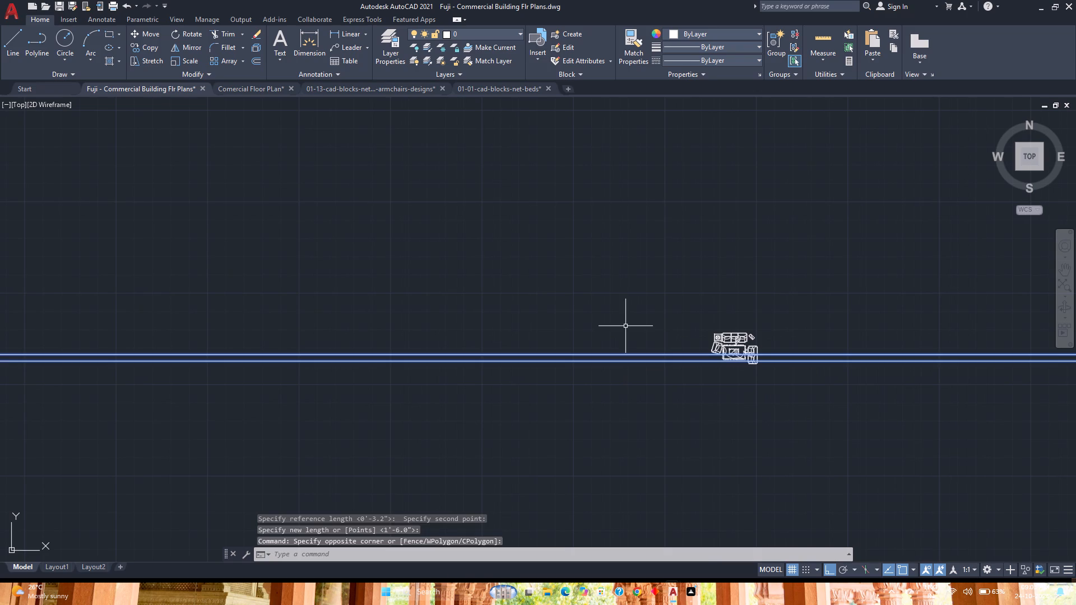
pyautogui.press('Delete')
# Move the sofa set by the midpoint of its three-seat sofa's back to the midpoint between the columns on the upper-left living room's top wall.
pyautogui.click(751, 351)
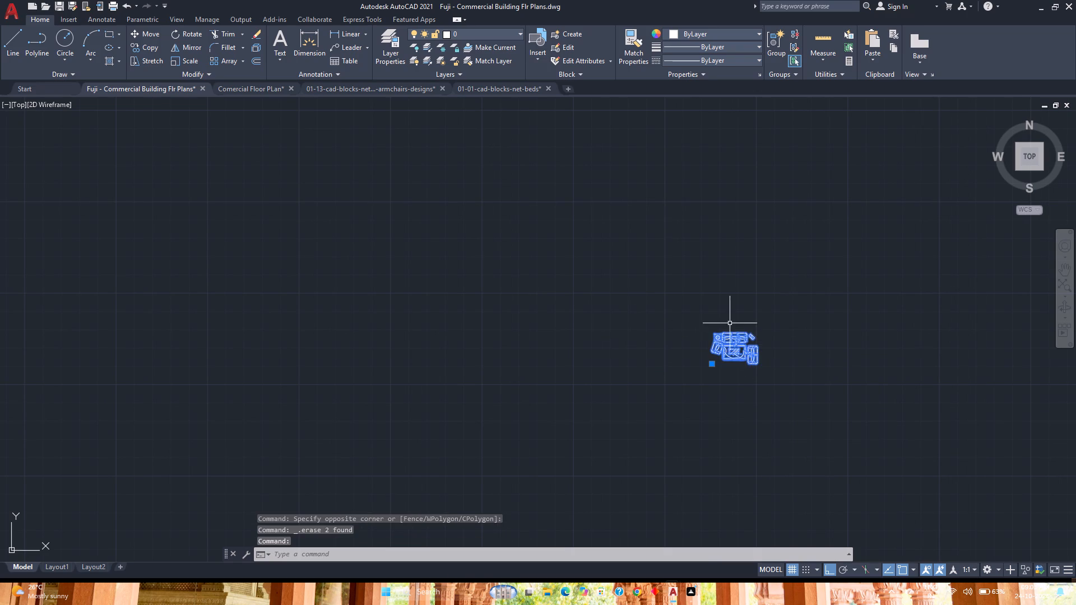
pyautogui.scroll(-4, 729, 319)
pyautogui.click(157, 35)
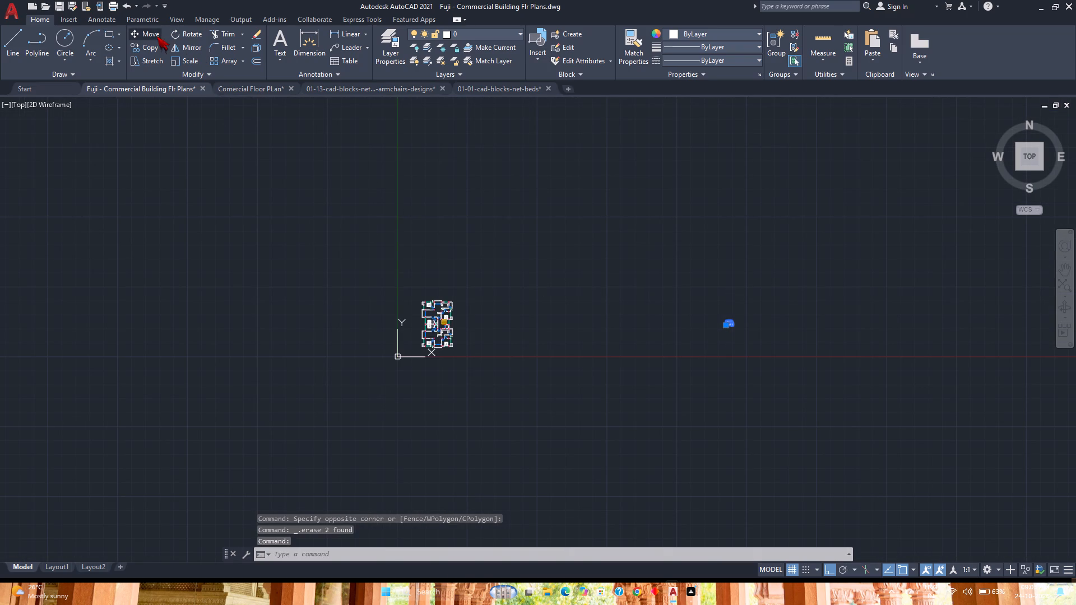
pyautogui.scroll(8, 725, 338)
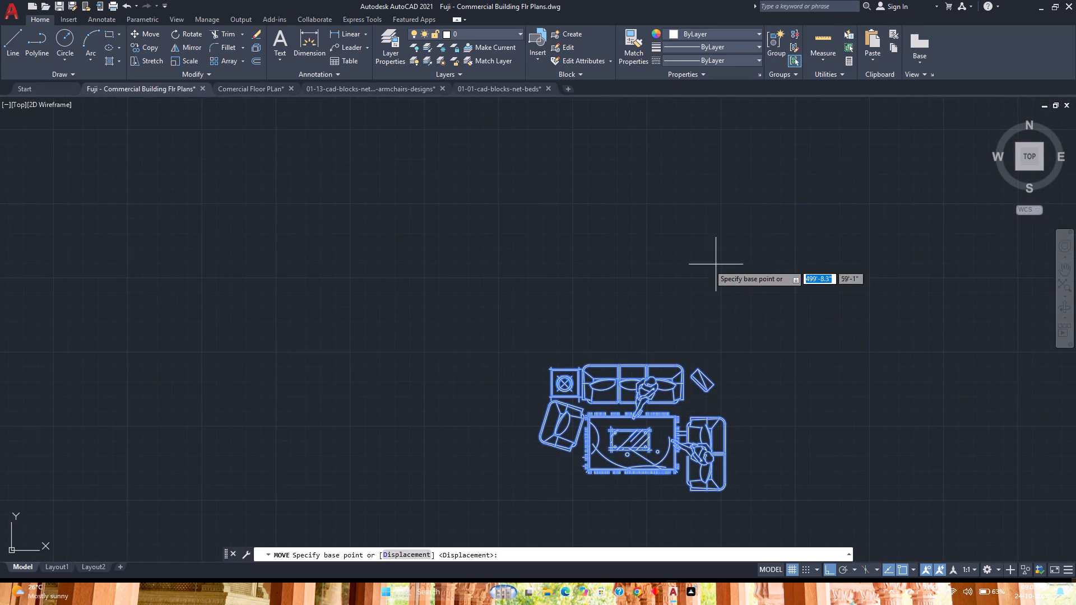
pyautogui.scroll(4, 627, 361)
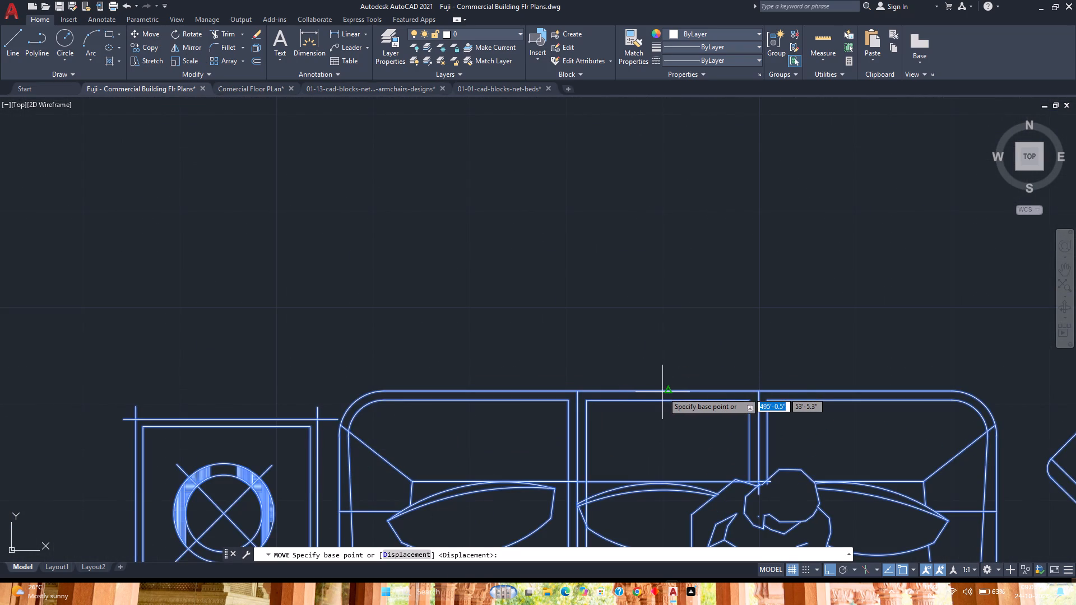
pyautogui.click(667, 392)
pyautogui.scroll(-8, 669, 392)
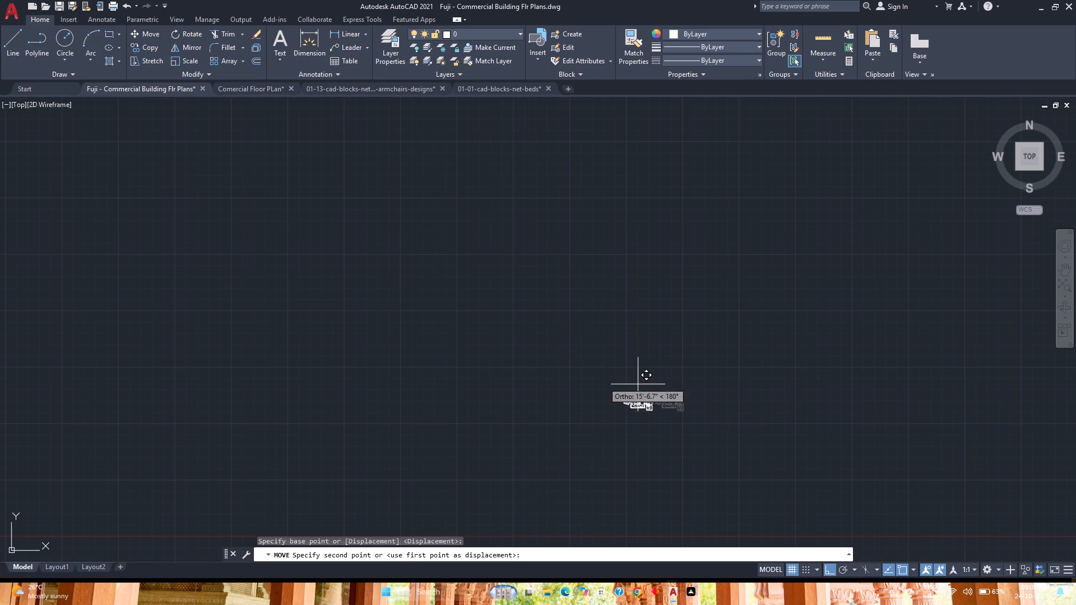
pyautogui.scroll(-7, 501, 382)
pyautogui.scroll(7, 407, 383)
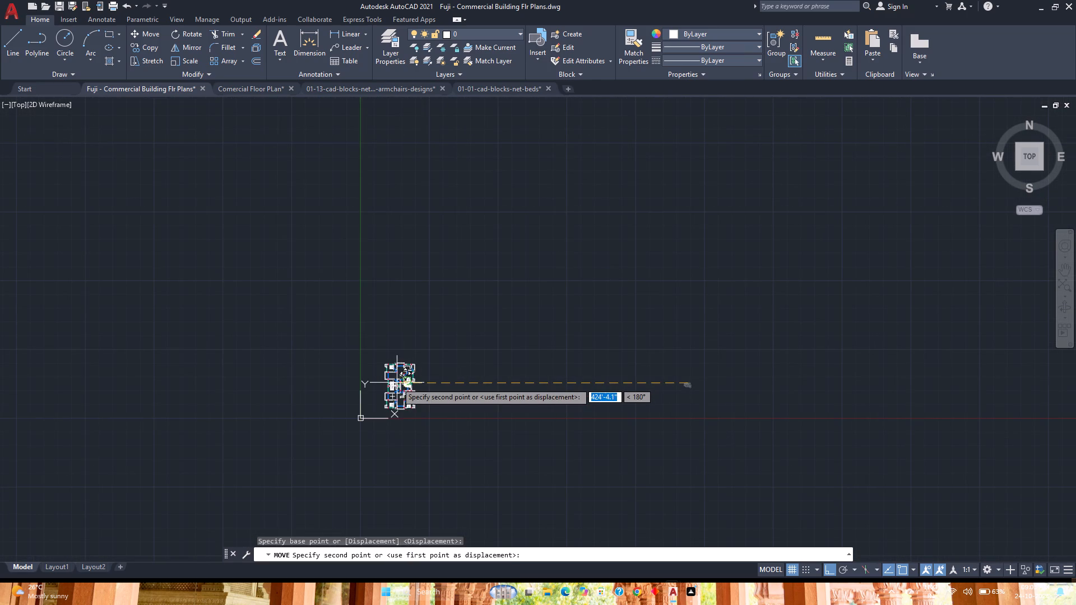
pyautogui.scroll(11, 397, 383)
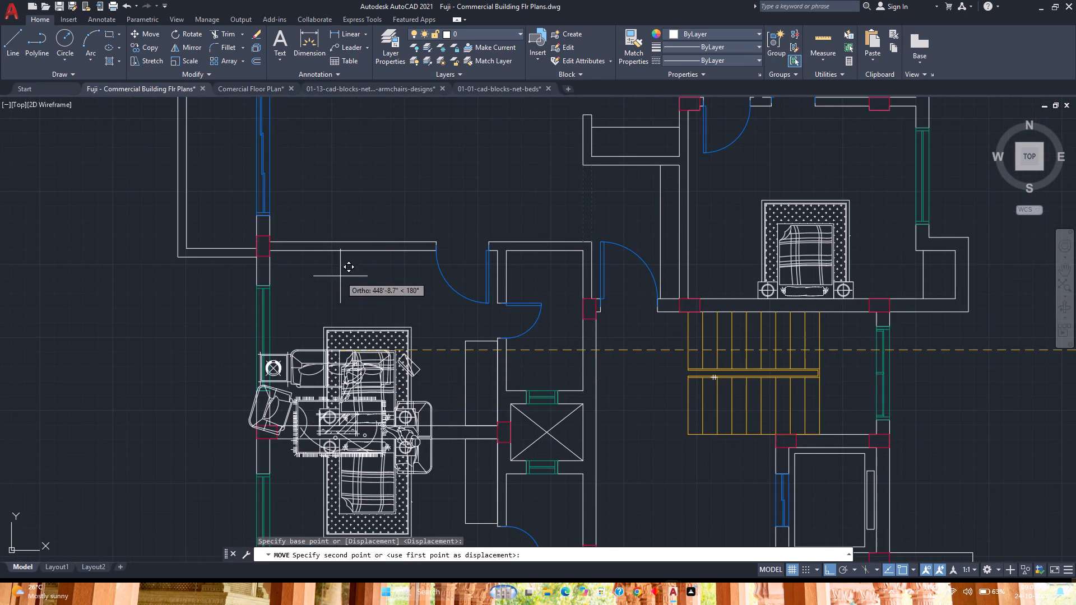
pyautogui.moveTo(340, 276); pyautogui.dragTo(364, 477, button='middle')
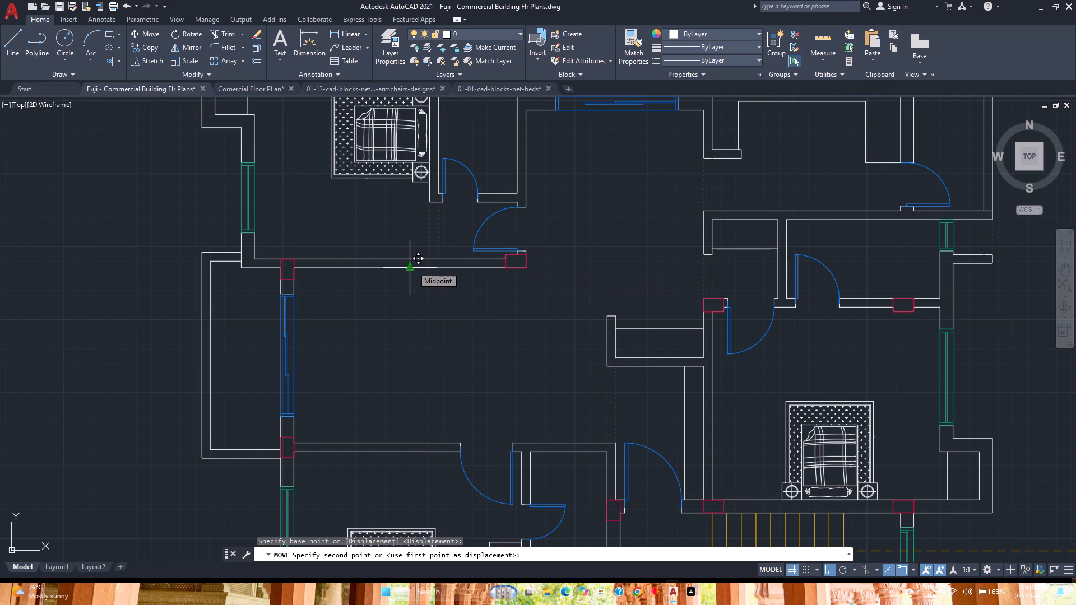
pyautogui.write('m2')
pyautogui.press('p')
pyautogui.press('Return')
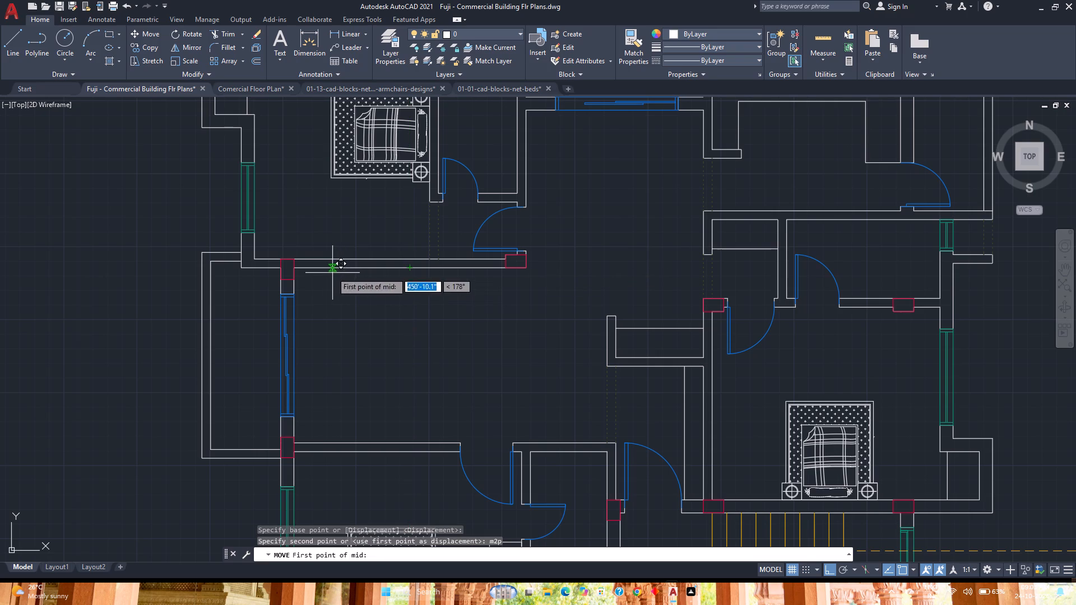
pyautogui.click(296, 267)
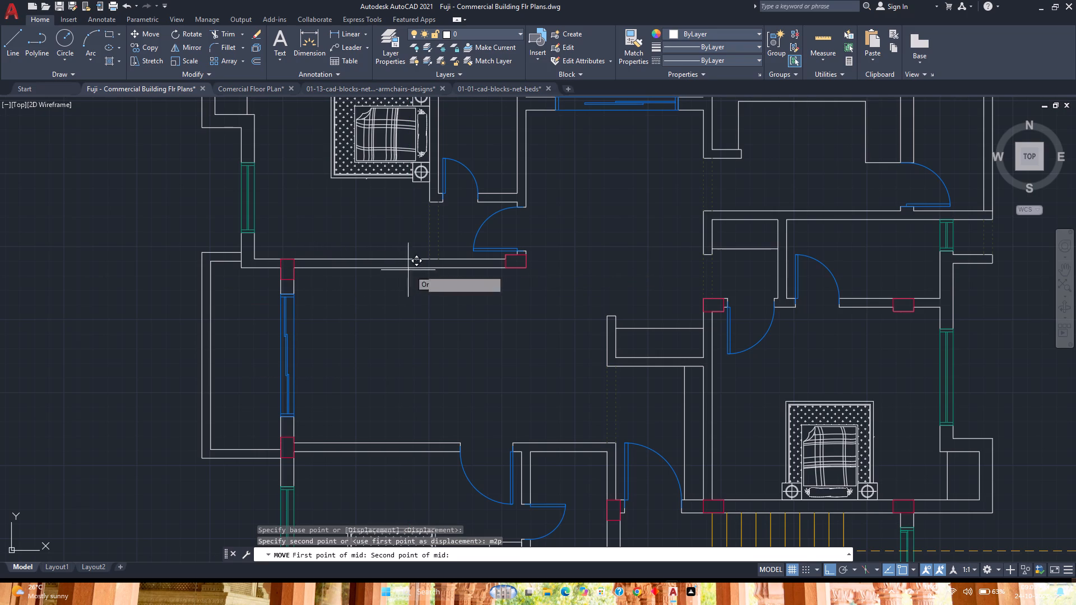
pyautogui.click(507, 267)
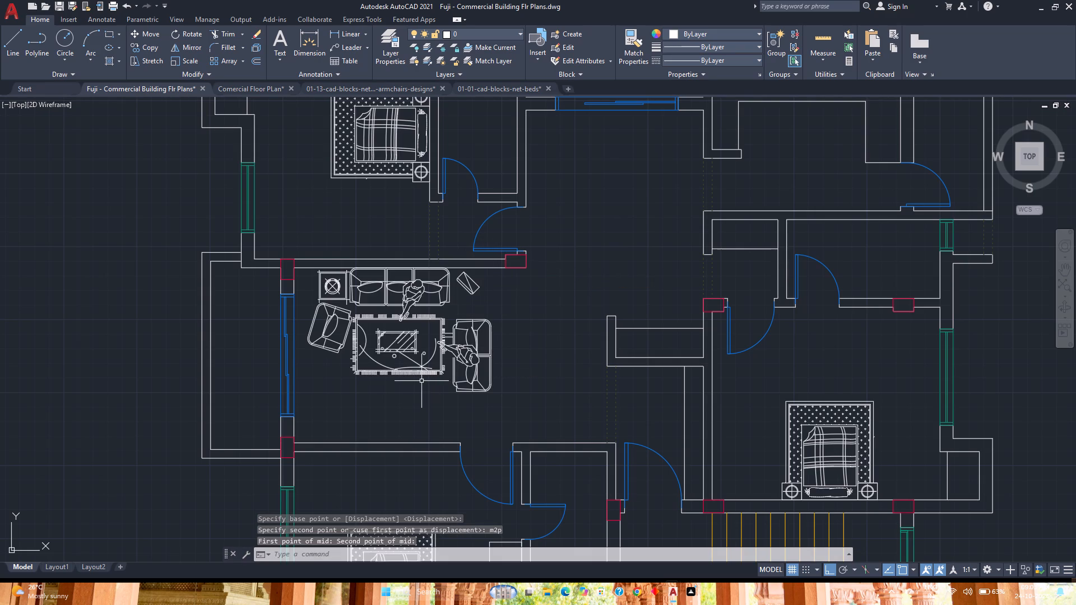
# Copy the sofa set from the upper-left living room's top wall corner at the column to the matching corner of the lower-left living room.
pyautogui.scroll(-2, 421, 379)
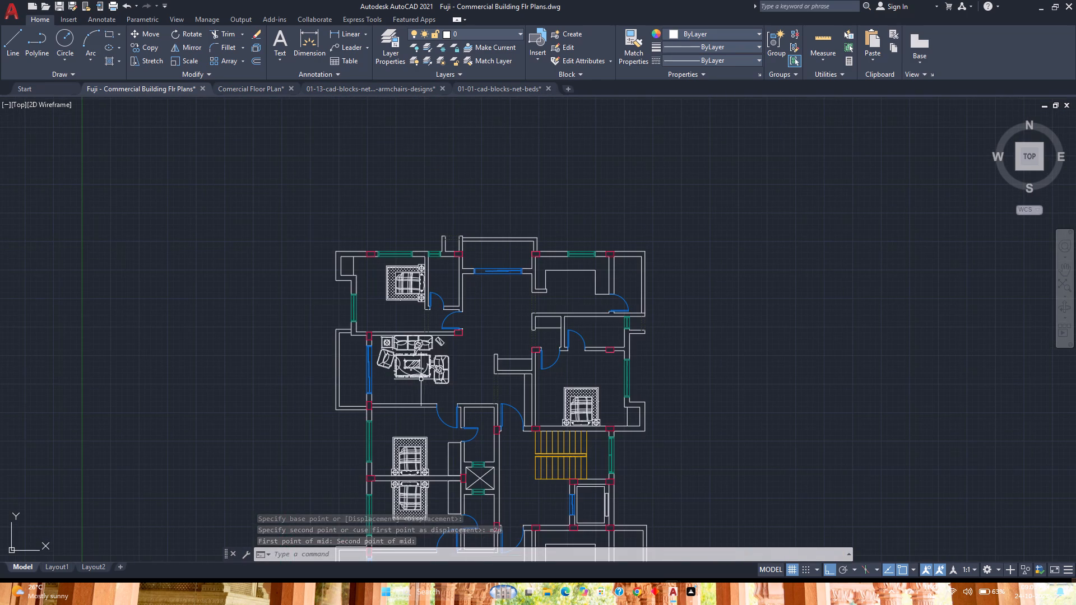
pyautogui.click(420, 374)
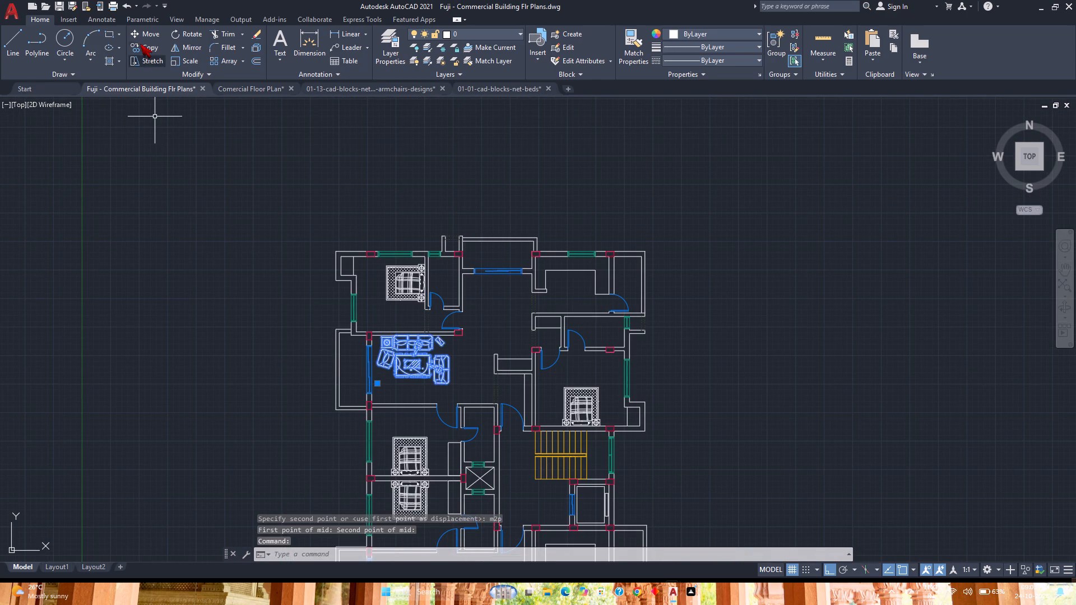
pyautogui.click(140, 44)
pyautogui.scroll(5, 380, 357)
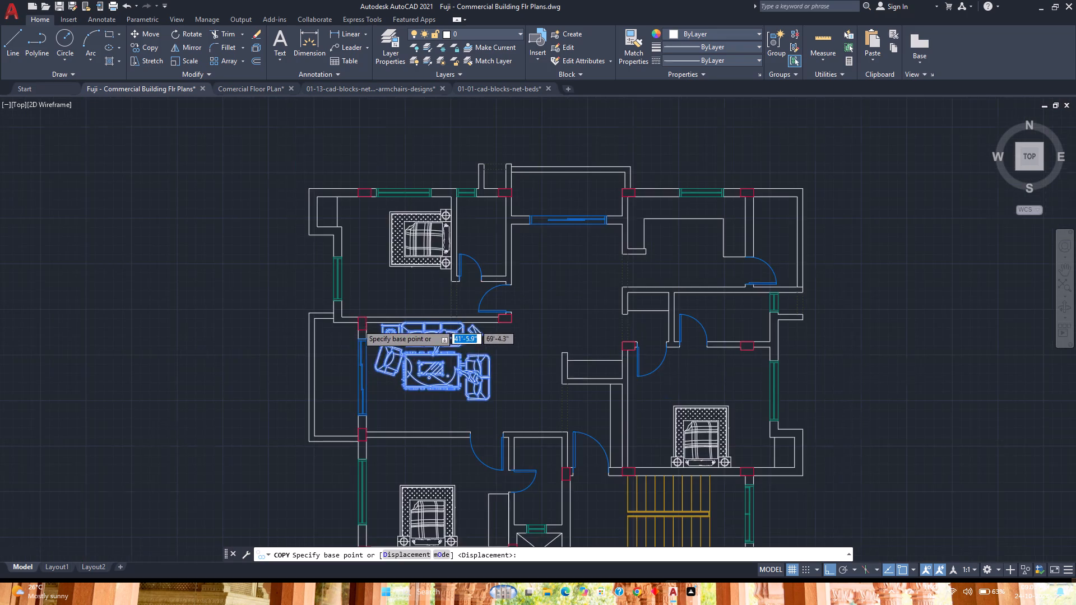
pyautogui.scroll(1, 358, 324)
pyautogui.click(395, 315)
pyautogui.scroll(-3, 398, 315)
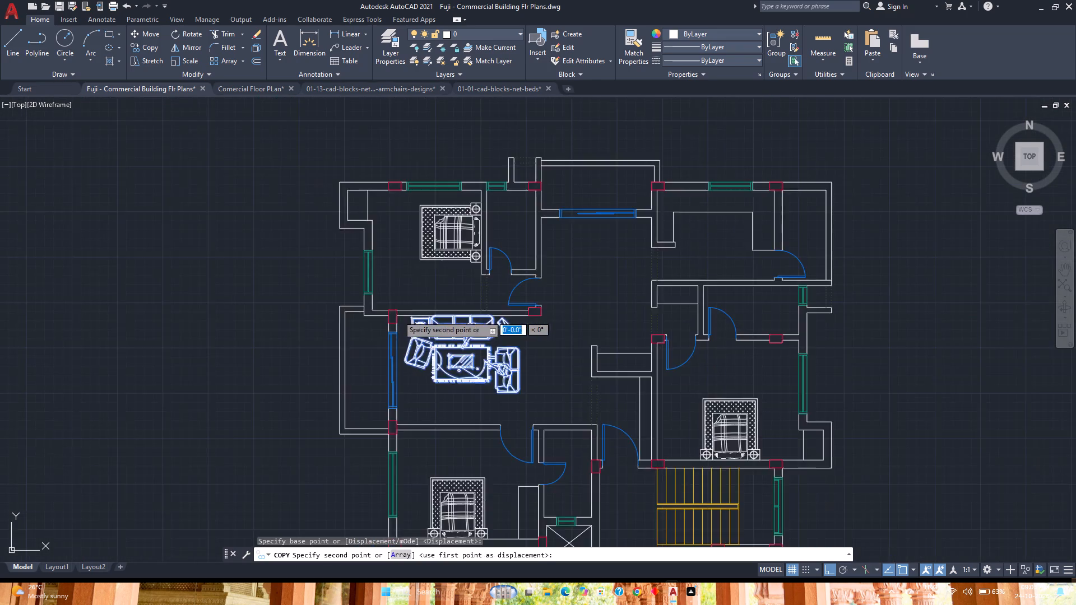
pyautogui.scroll(-4, 398, 315)
pyautogui.scroll(1, 393, 420)
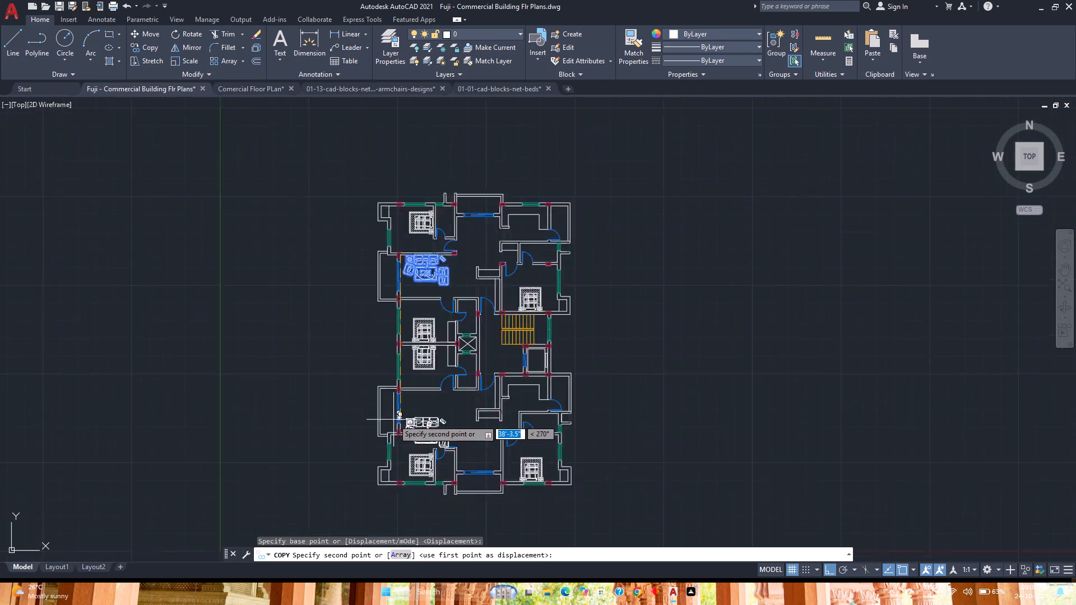
pyautogui.scroll(3, 393, 420)
pyautogui.scroll(3, 421, 348)
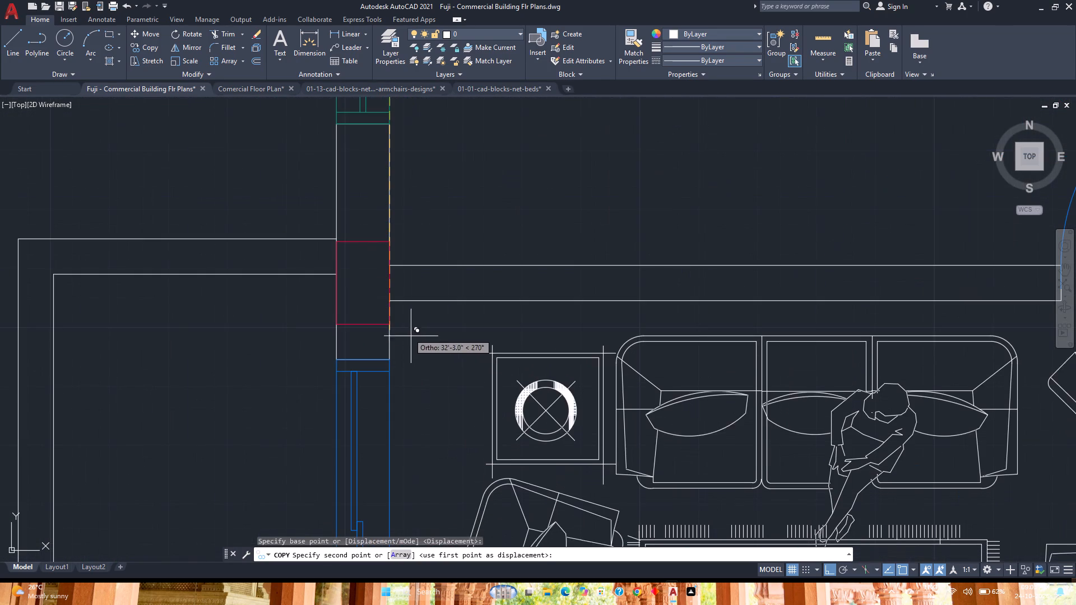
pyautogui.click(391, 299)
pyautogui.scroll(-2, 391, 299)
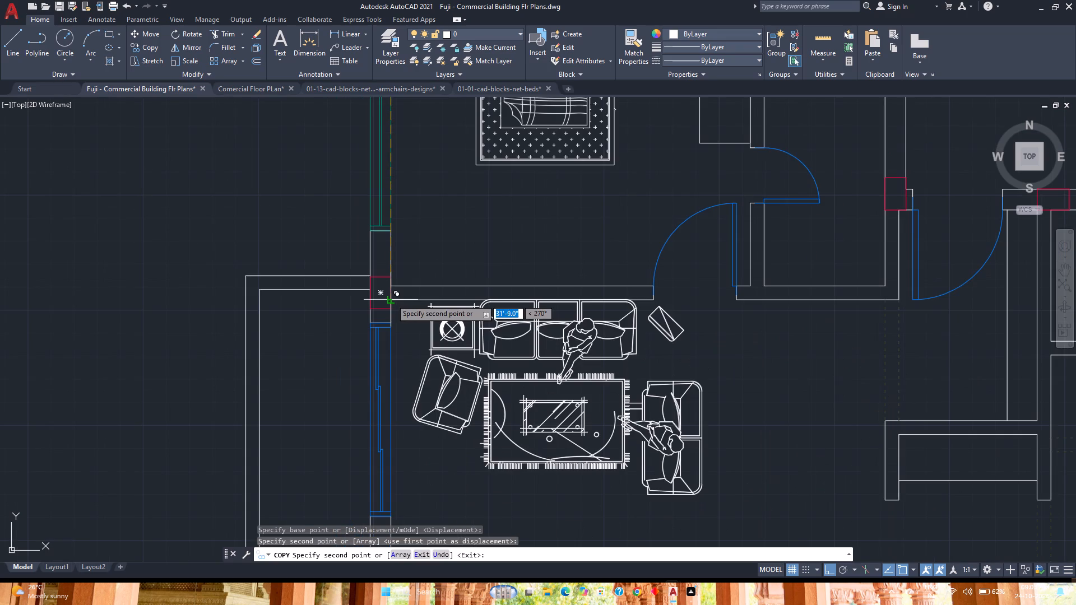
pyautogui.press('Escape')
# Save the floor plan drawing.
pyautogui.hotkey('ctrl', 's')
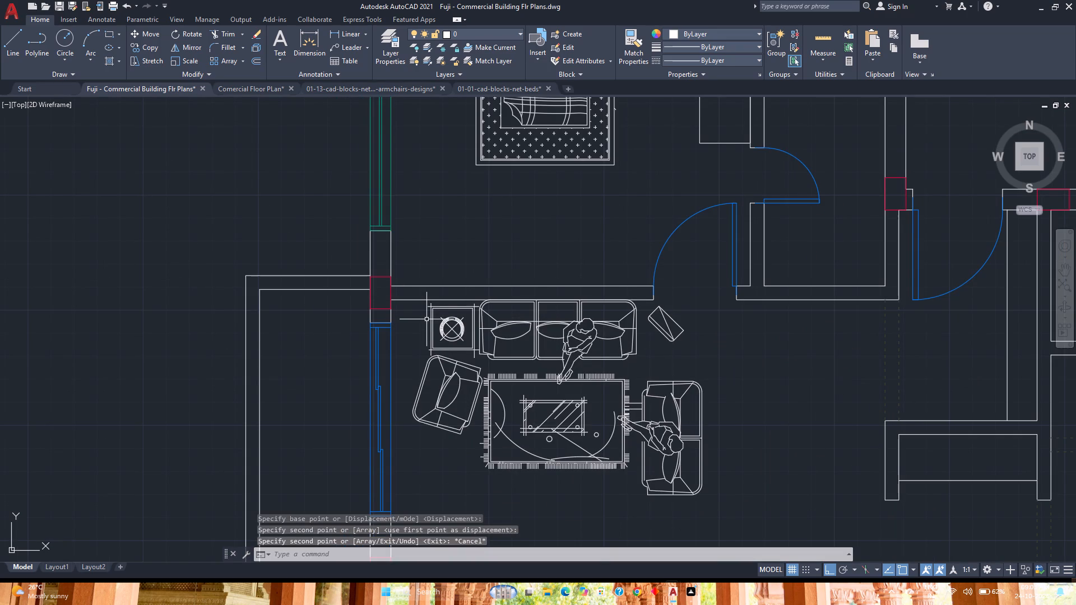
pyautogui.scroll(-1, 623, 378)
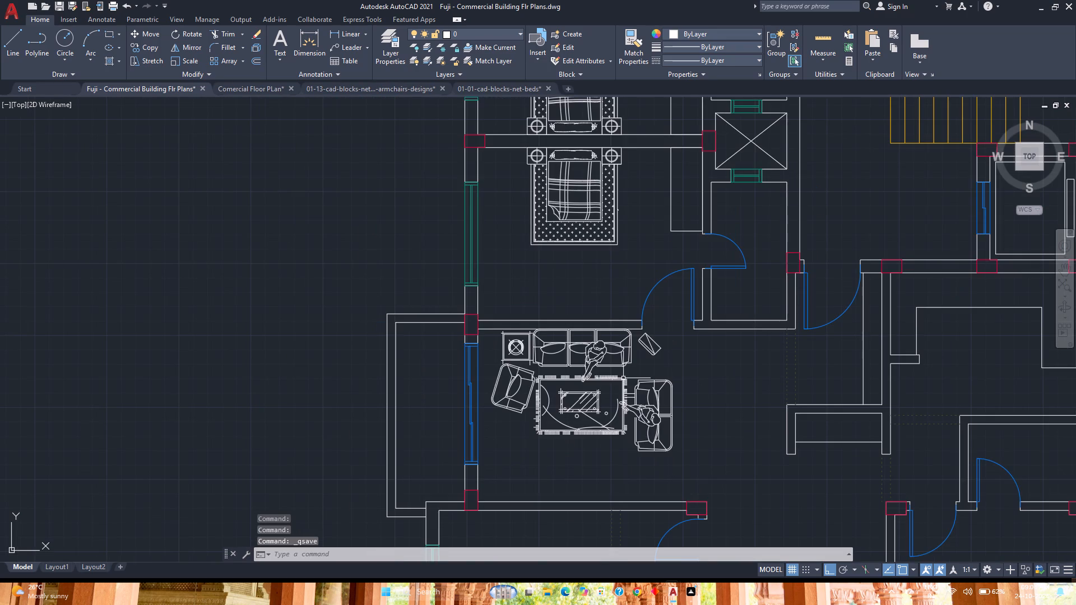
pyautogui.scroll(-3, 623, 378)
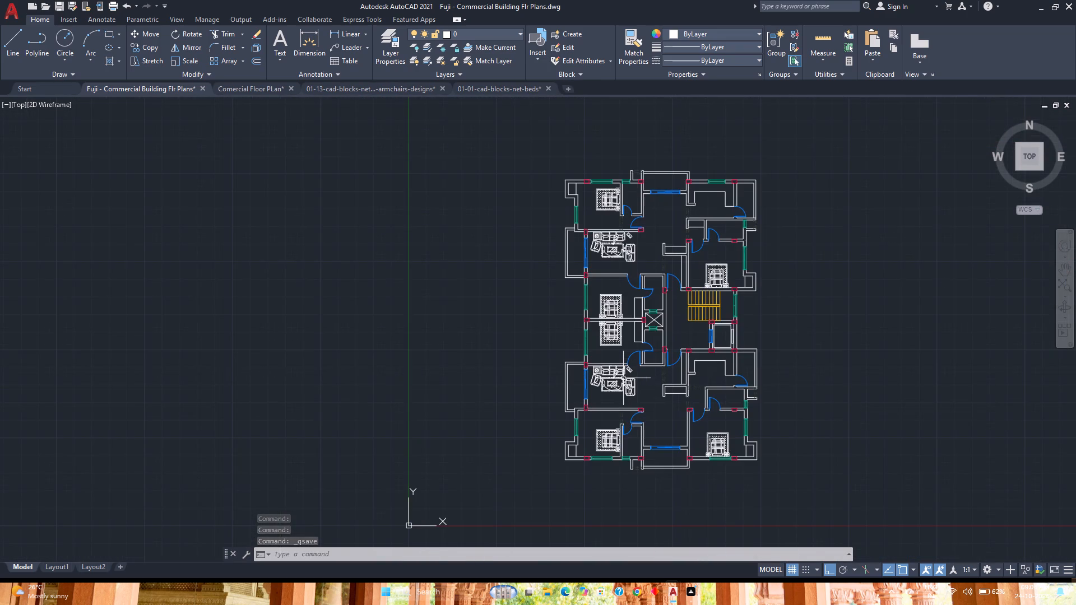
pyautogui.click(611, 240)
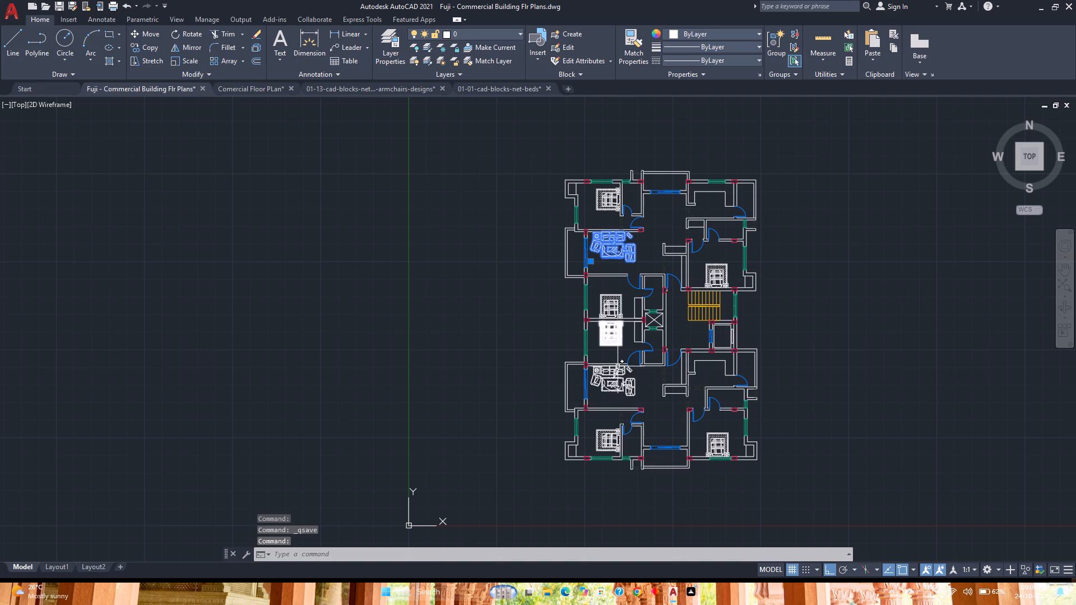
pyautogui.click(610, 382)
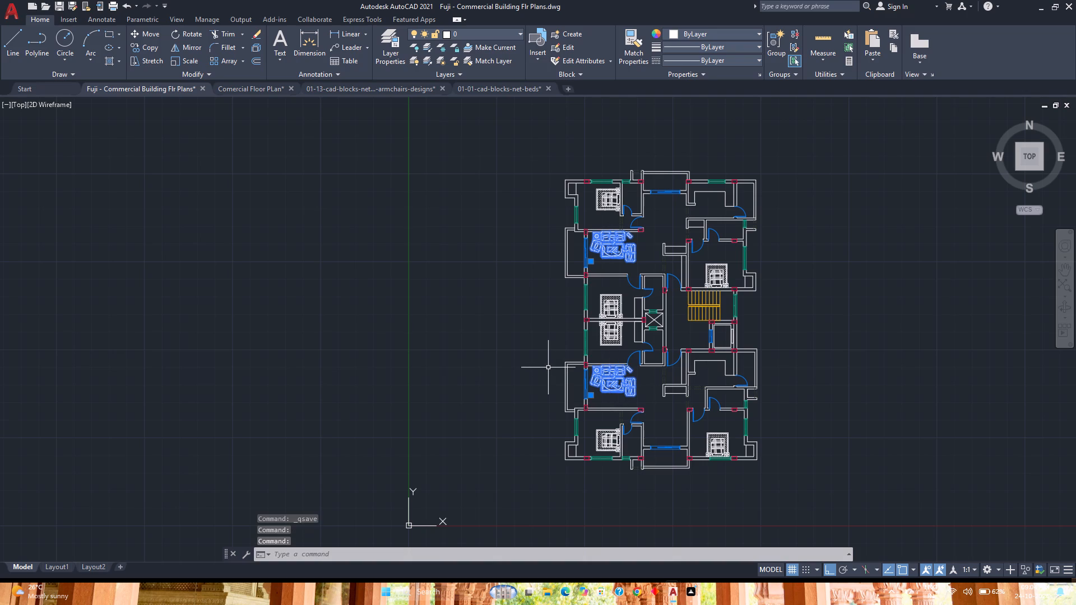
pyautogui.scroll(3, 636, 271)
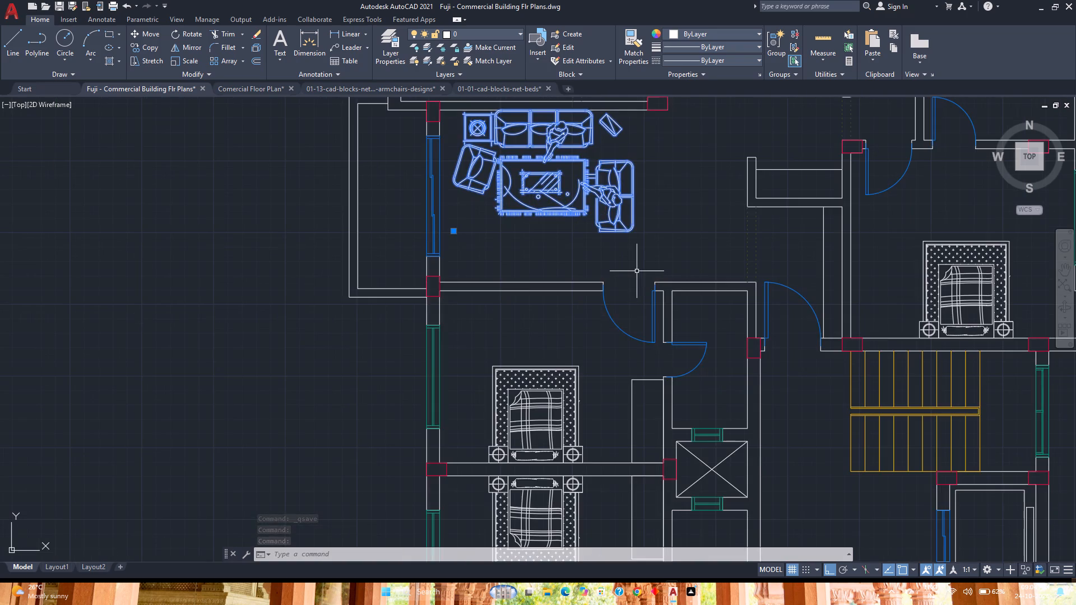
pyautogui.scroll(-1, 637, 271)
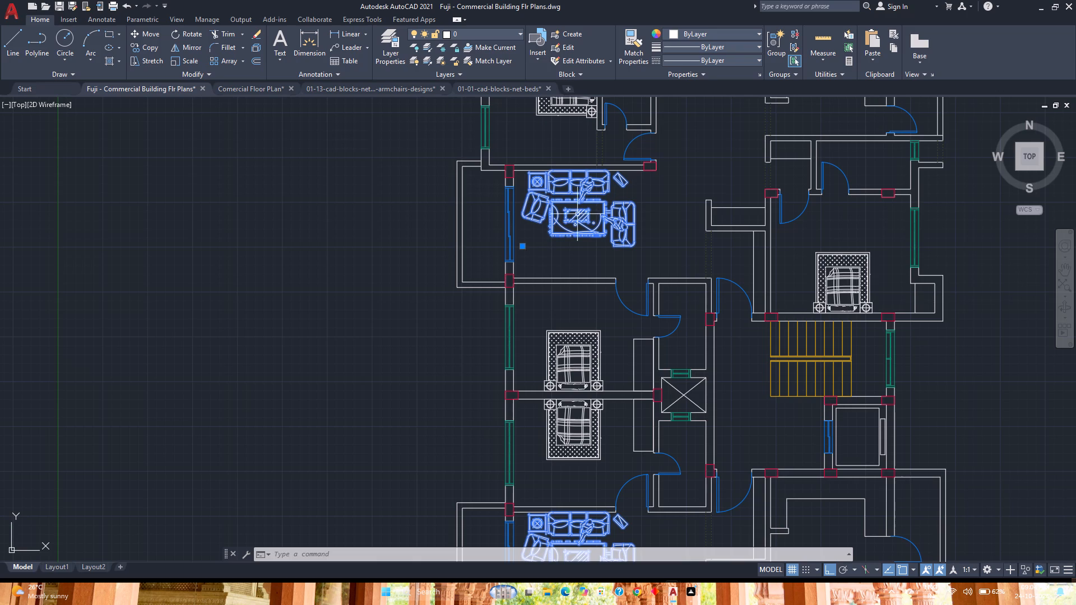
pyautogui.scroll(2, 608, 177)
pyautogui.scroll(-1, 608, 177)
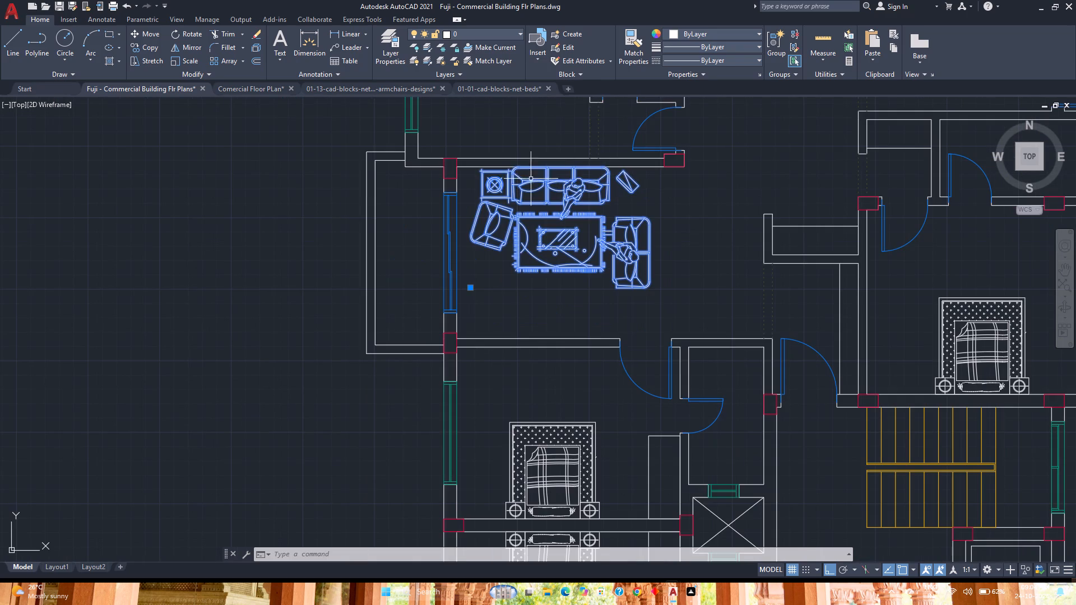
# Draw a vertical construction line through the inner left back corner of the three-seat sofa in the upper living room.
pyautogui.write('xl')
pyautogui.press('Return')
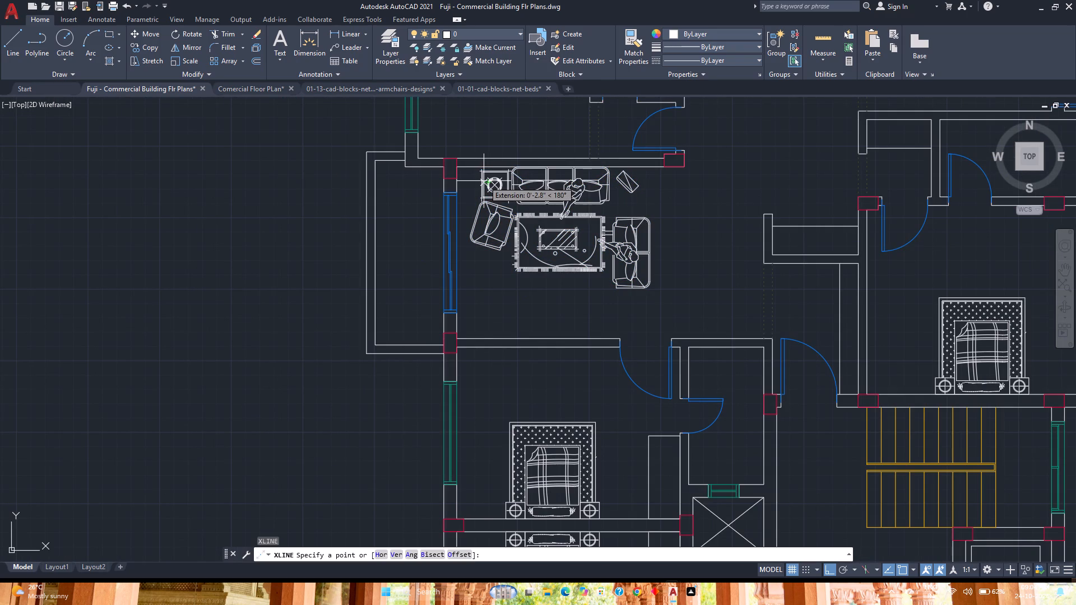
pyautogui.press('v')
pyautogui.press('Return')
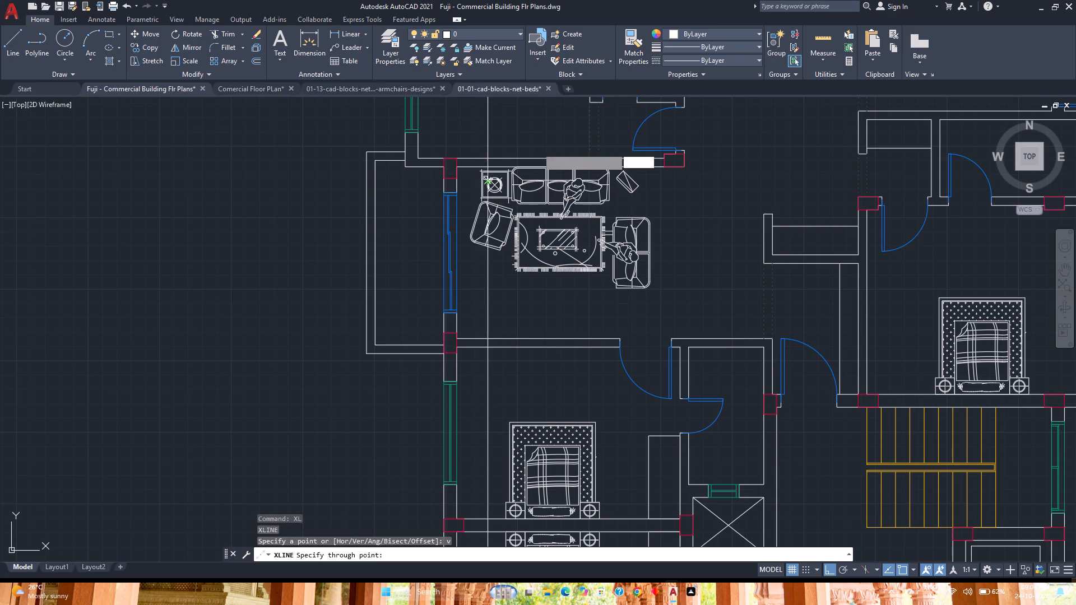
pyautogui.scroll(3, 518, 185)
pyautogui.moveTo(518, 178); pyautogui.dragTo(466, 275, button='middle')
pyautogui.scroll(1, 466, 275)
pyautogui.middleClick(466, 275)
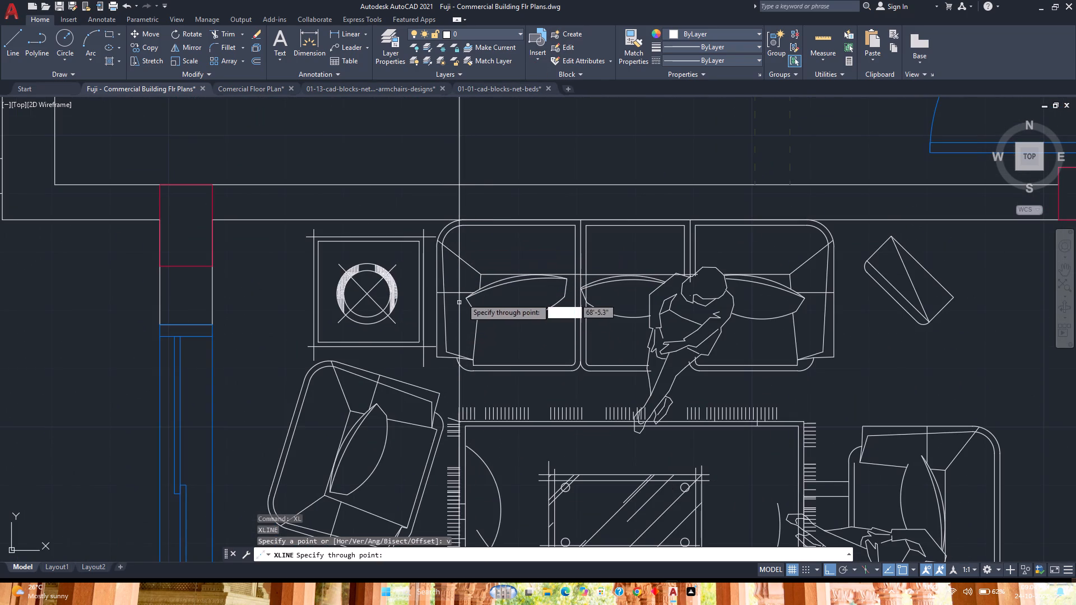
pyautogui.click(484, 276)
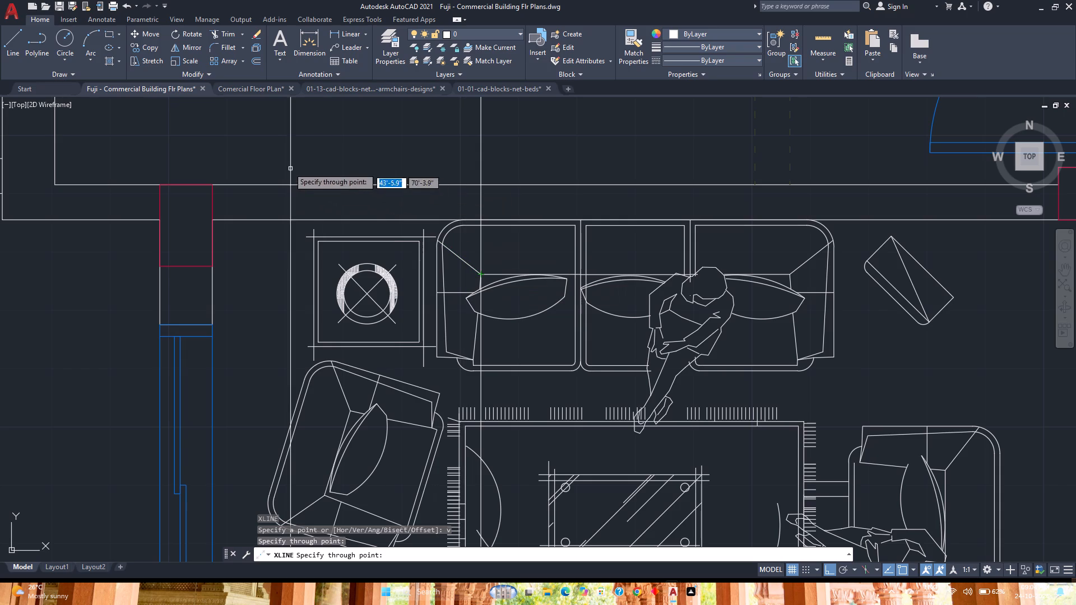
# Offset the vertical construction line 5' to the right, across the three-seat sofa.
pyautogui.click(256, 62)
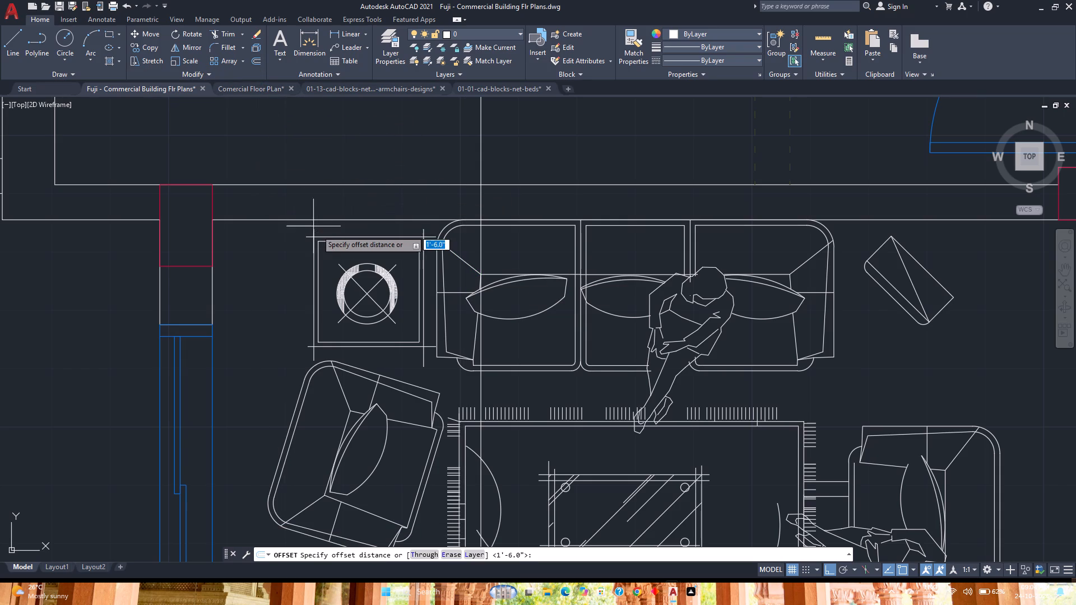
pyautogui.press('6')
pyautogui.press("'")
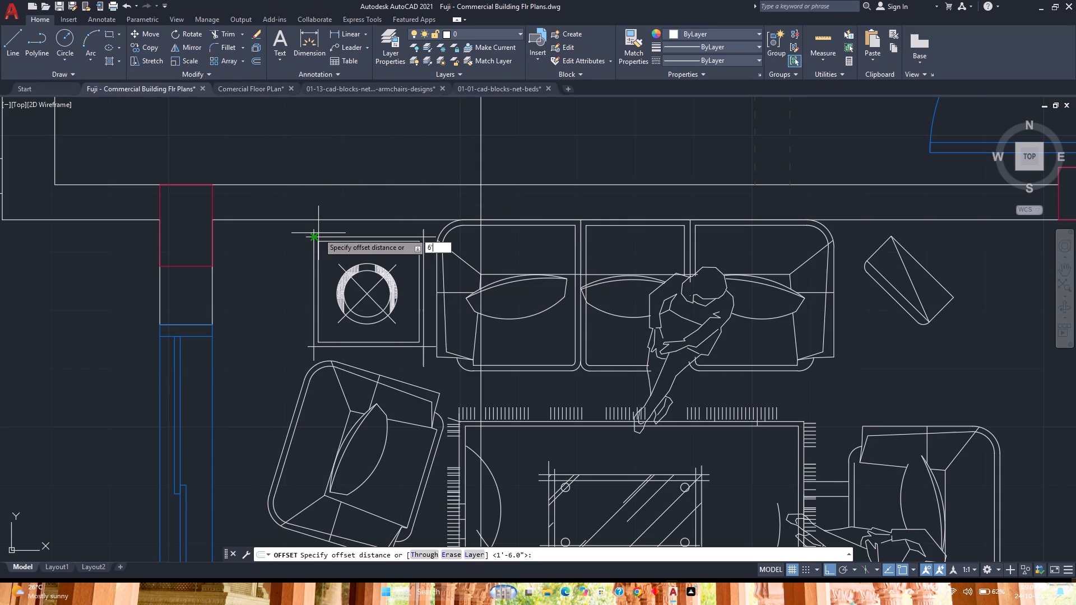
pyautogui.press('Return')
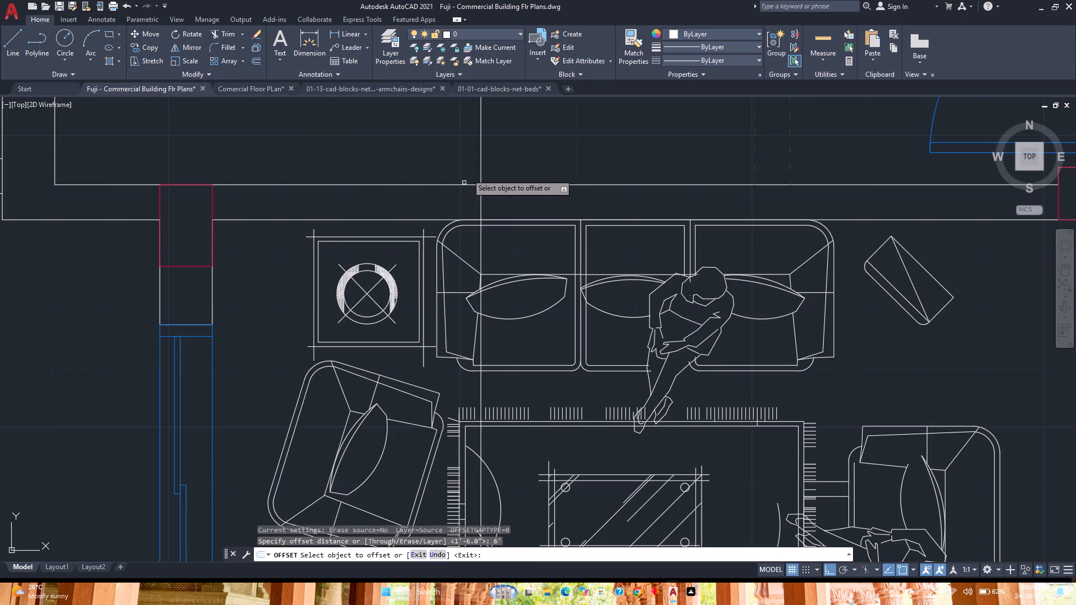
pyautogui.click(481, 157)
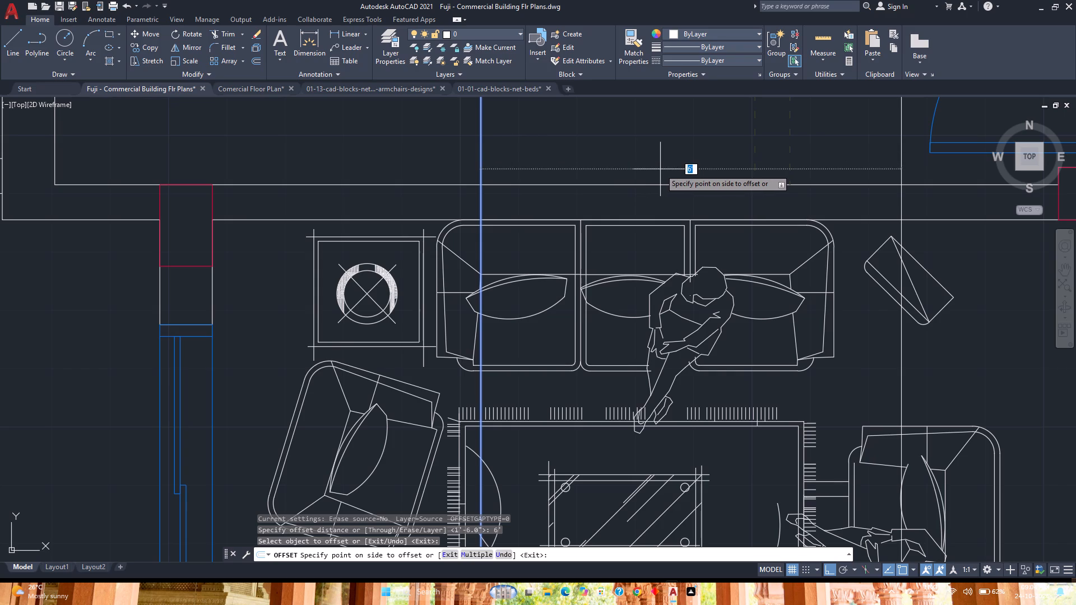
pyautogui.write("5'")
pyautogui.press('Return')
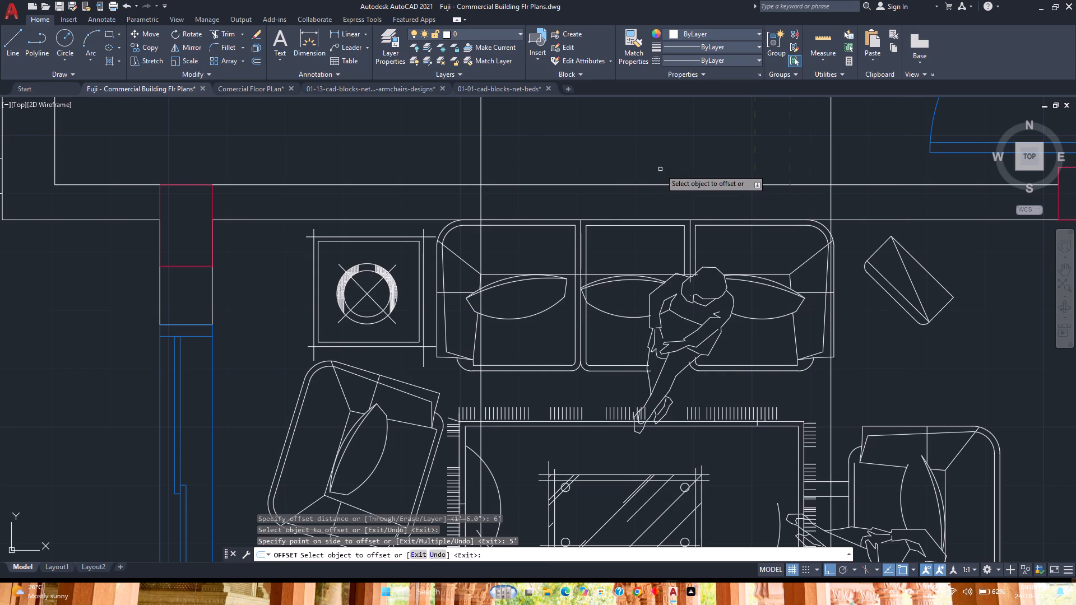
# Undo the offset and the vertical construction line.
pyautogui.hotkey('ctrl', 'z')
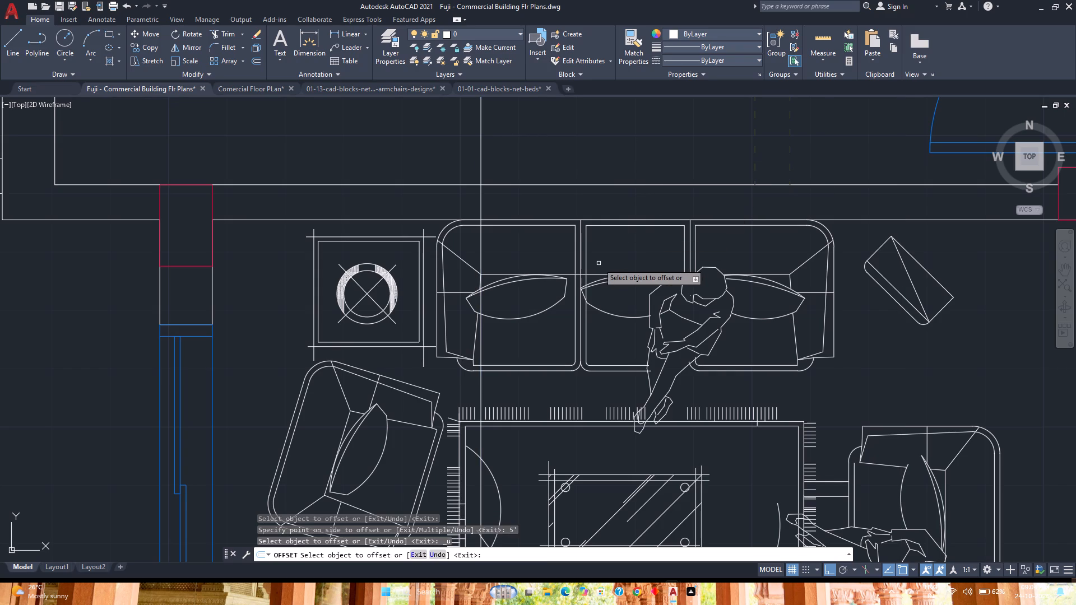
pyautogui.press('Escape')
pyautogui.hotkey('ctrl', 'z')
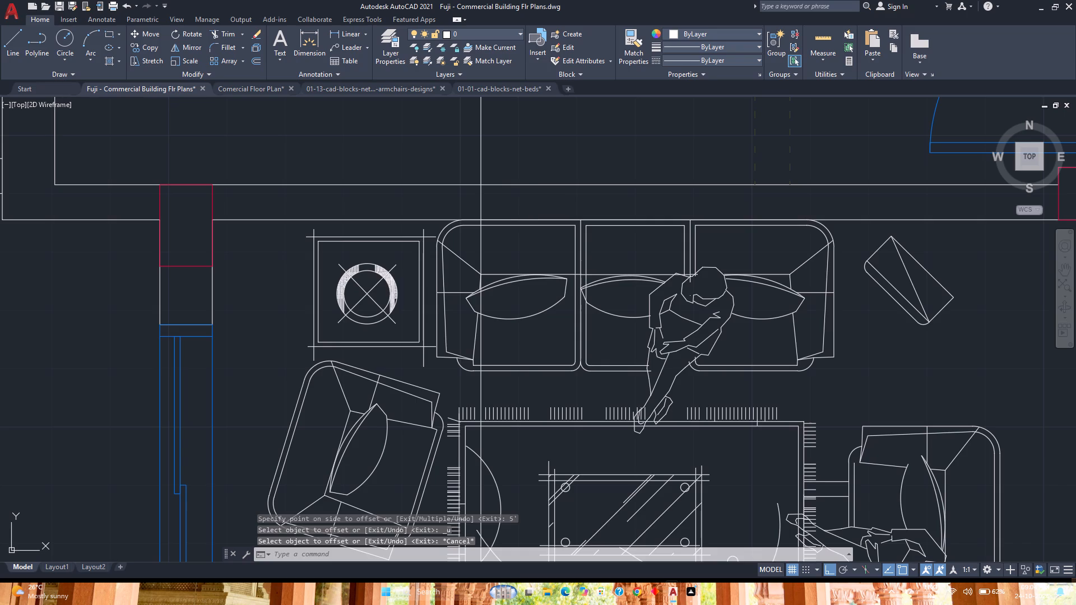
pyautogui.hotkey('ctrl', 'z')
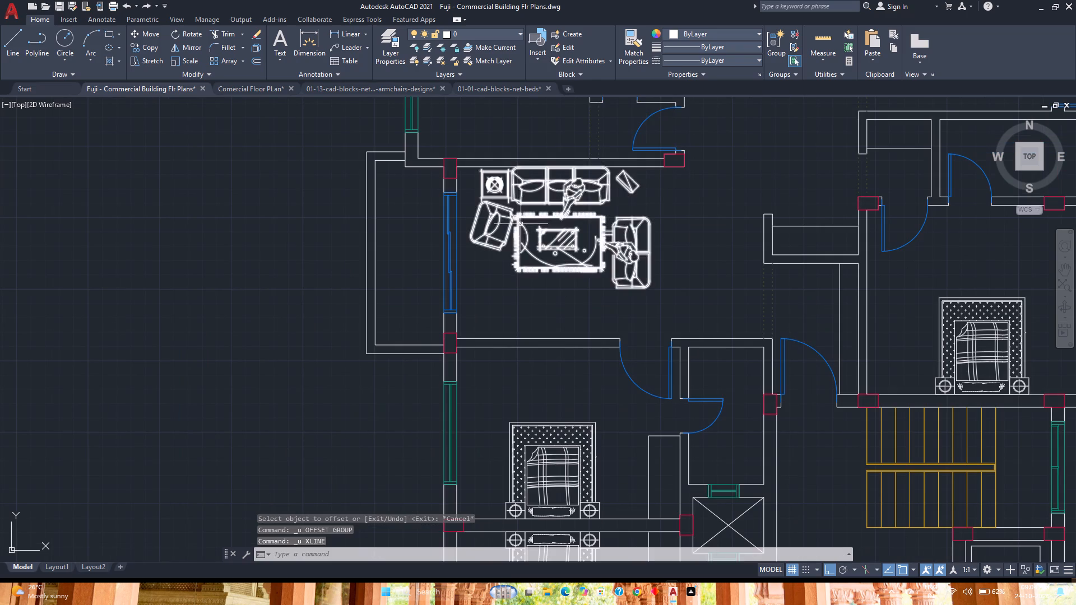
# Select all matching sofa sets with Select Similar and move them about 4.4" horizontally toward the left window wall.
pyautogui.click(521, 224)
pyautogui.rightClick(521, 224)
pyautogui.click(556, 459)
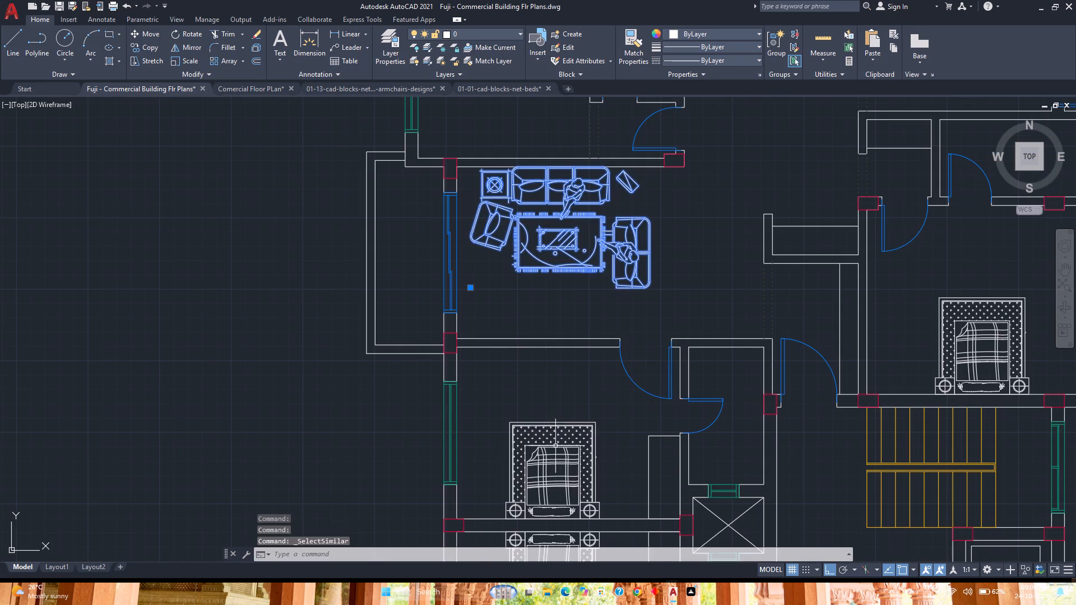
pyautogui.scroll(-4, 555, 430)
pyautogui.scroll(2, 564, 434)
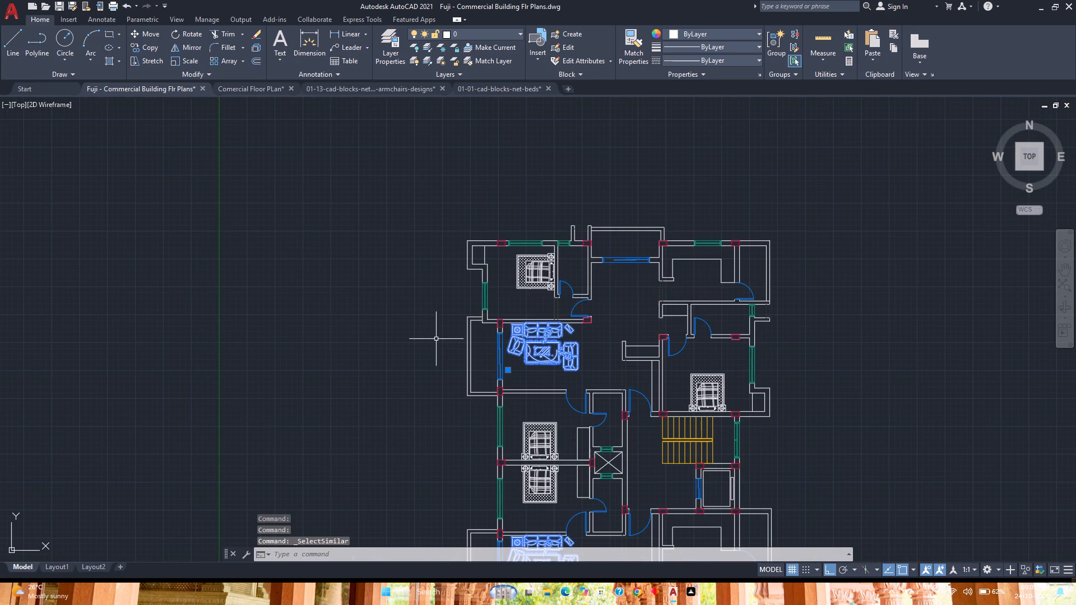
pyautogui.click(147, 38)
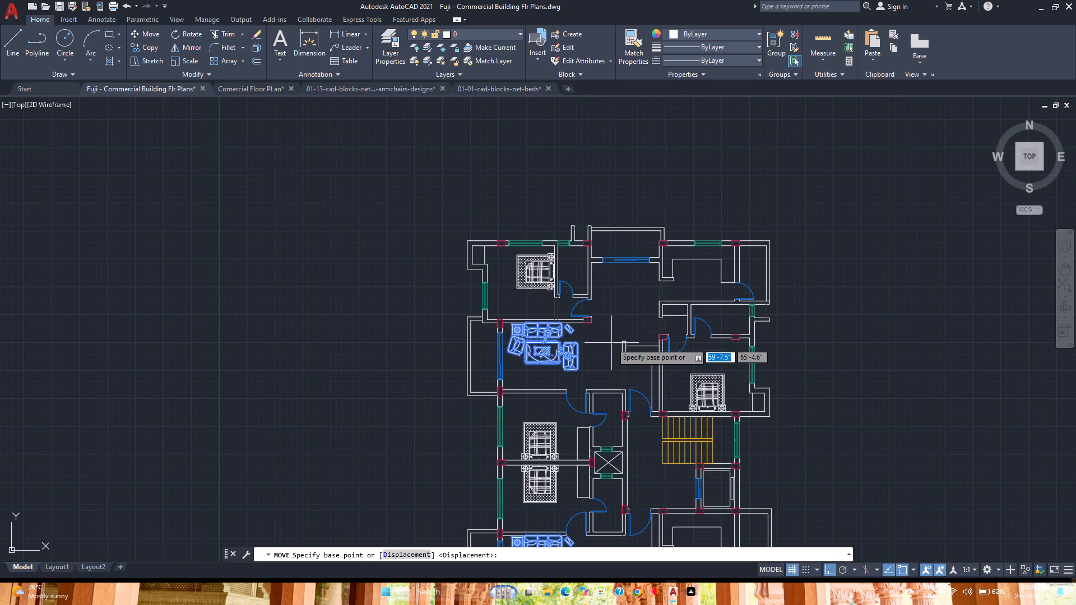
pyautogui.scroll(8, 506, 328)
pyautogui.scroll(-1, 565, 276)
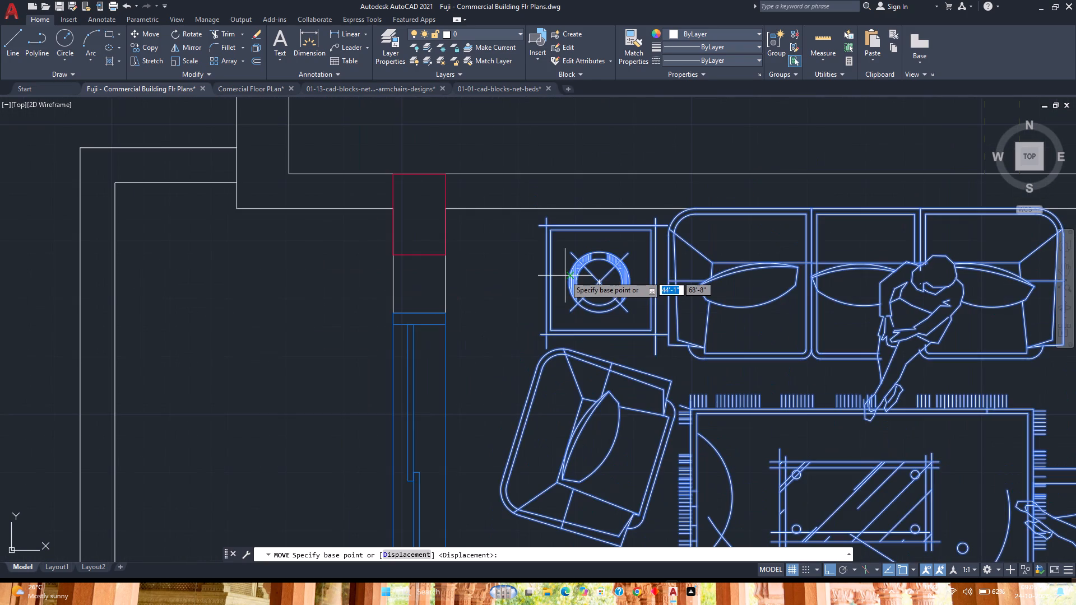
pyautogui.click(547, 226)
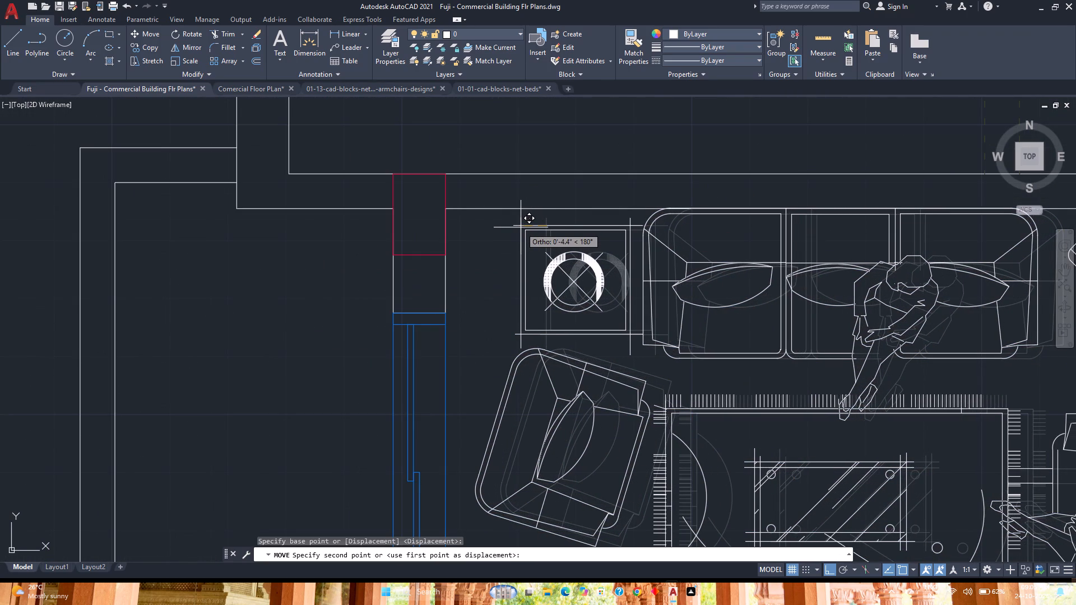
pyautogui.click(521, 227)
# Examine the placement of the sofa sets and beds across the upper and lower units of the floor plan.
pyautogui.scroll(-4, 521, 227)
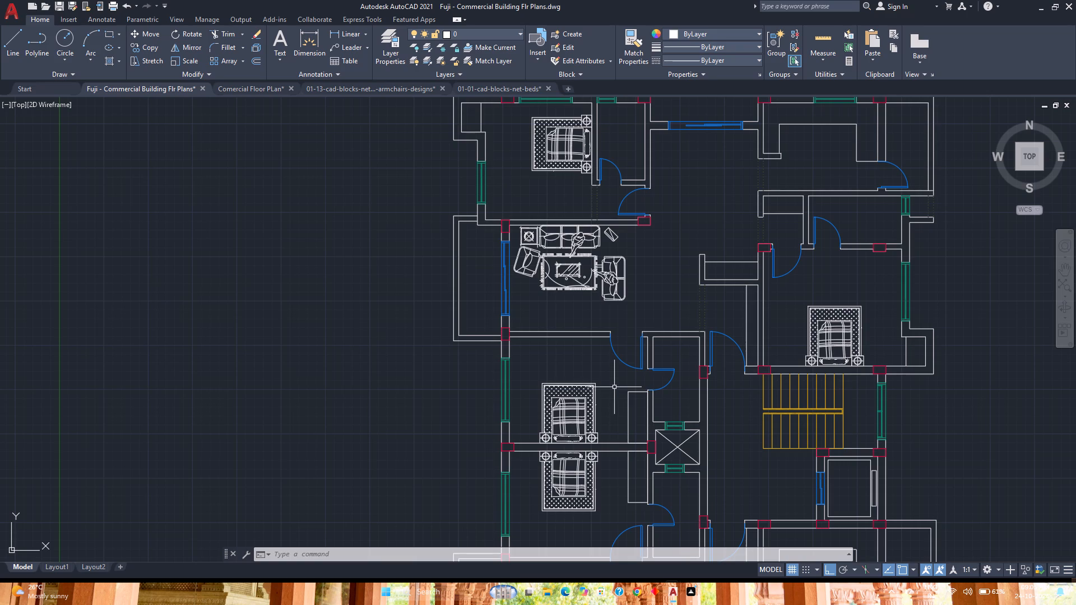
pyautogui.scroll(-1, 614, 387)
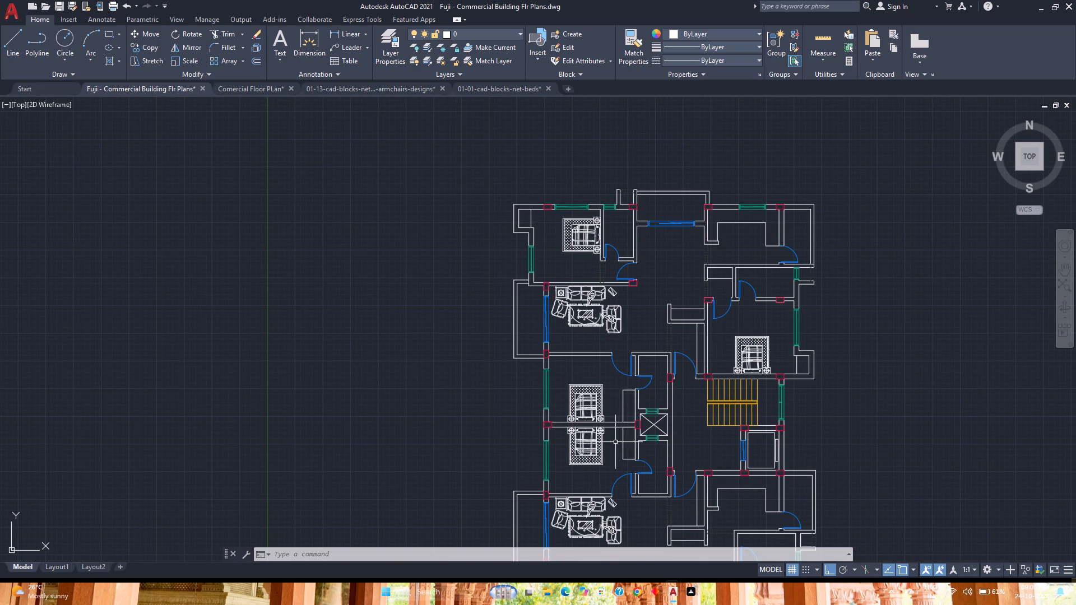
pyautogui.moveTo(616, 473); pyautogui.dragTo(617, 418, button='middle')
pyautogui.middleClick(617, 418)
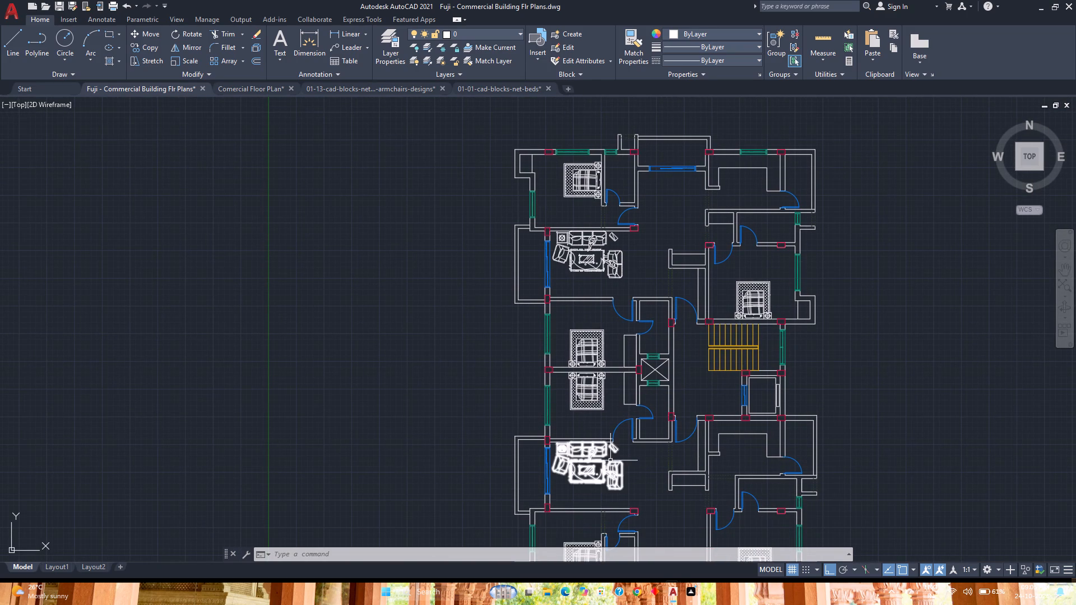
pyautogui.scroll(1, 610, 460)
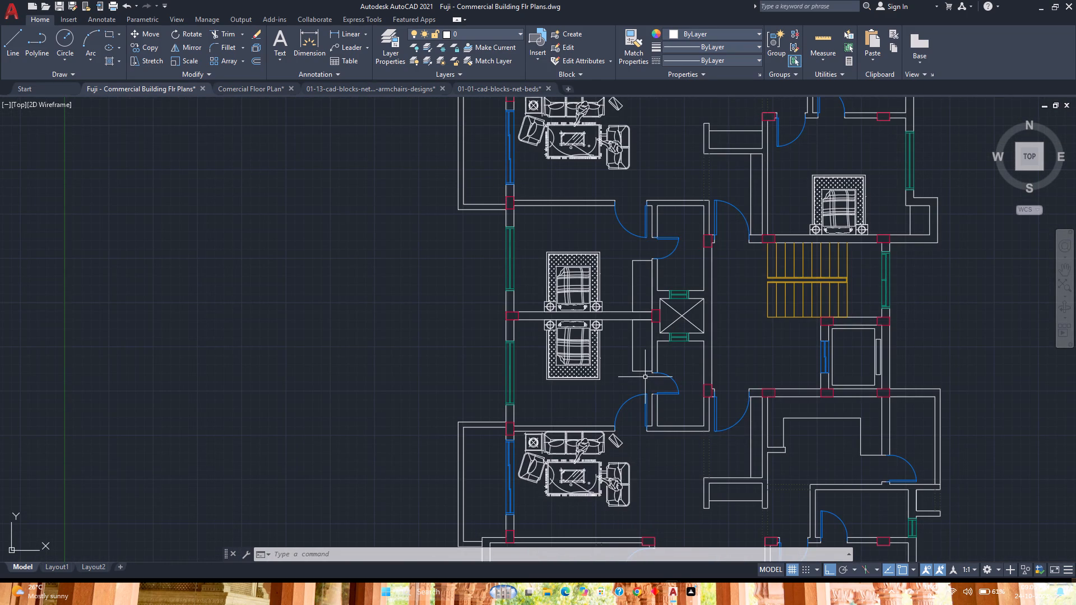
pyautogui.scroll(-1, 645, 377)
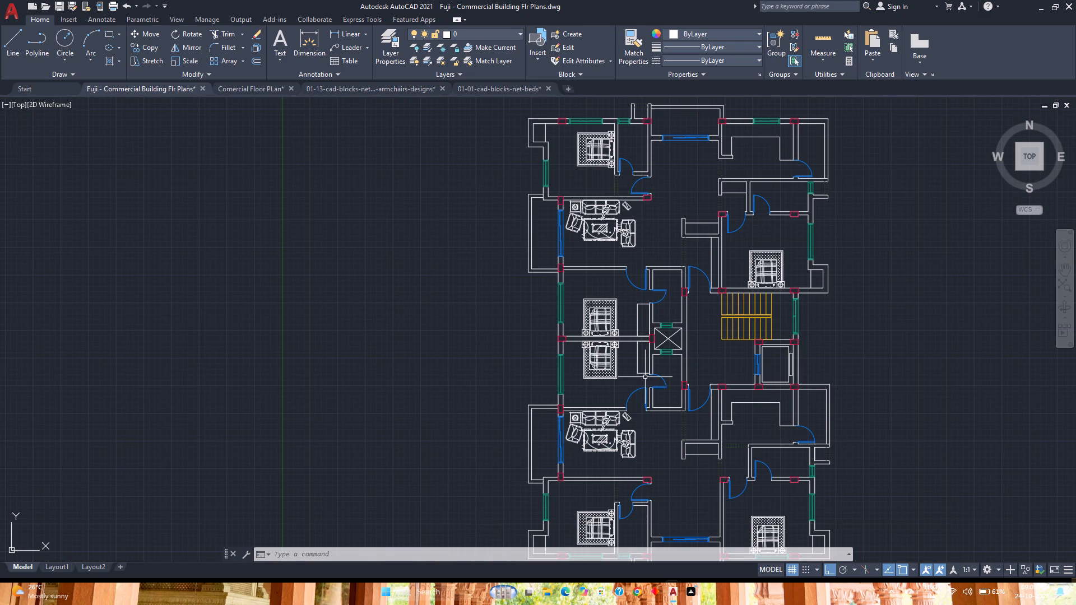
pyautogui.scroll(-1, 645, 377)
pyautogui.scroll(2, 645, 377)
pyautogui.scroll(-2, 645, 377)
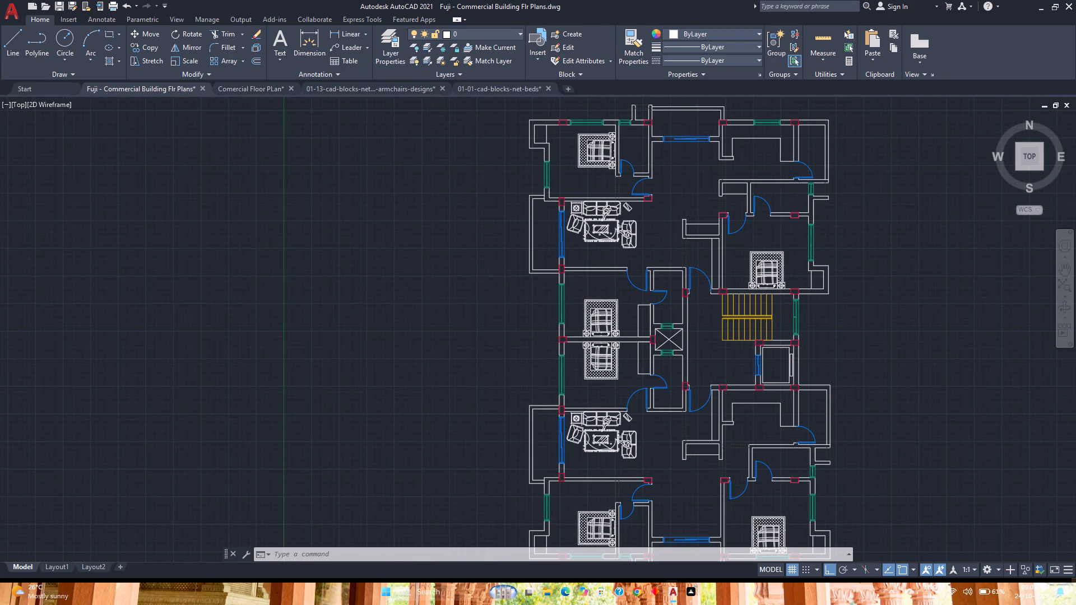
pyautogui.moveTo(645, 377); pyautogui.dragTo(549, 387, button='middle')
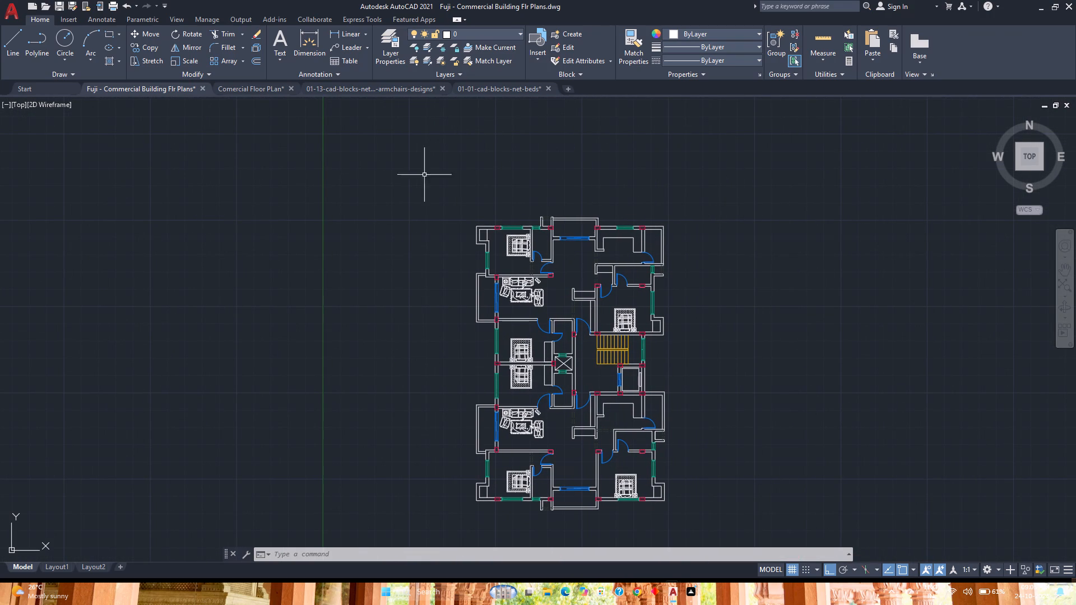
# Examine the full sheet of sofa and armchair designs in the 01-13-cad-blocks-net-sofa-armchairs-designs drawing.
pyautogui.click(519, 92)
pyautogui.click(399, 90)
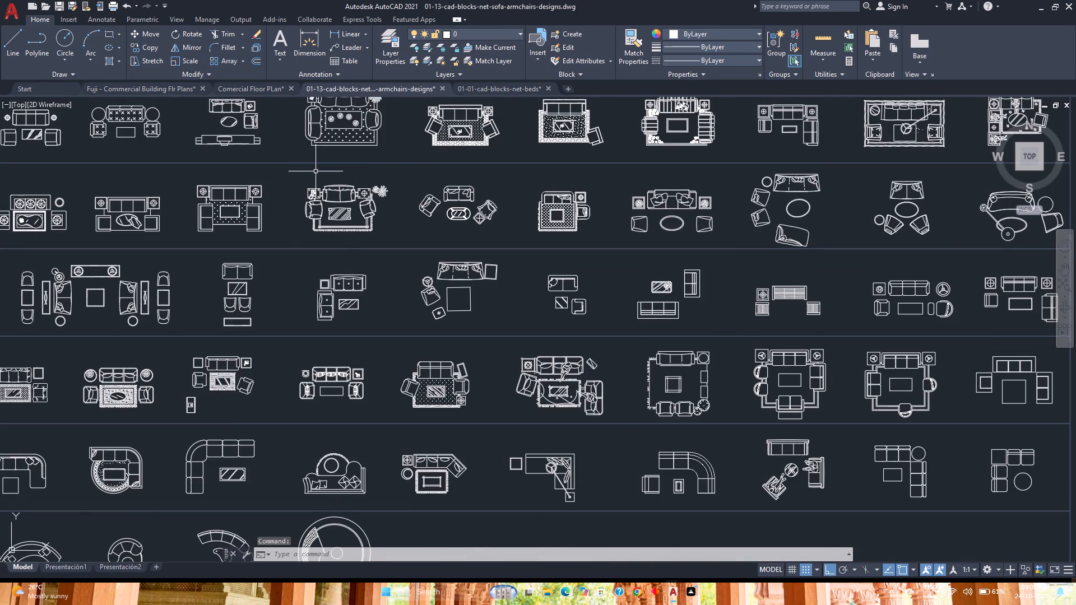
pyautogui.scroll(-1, 328, 232)
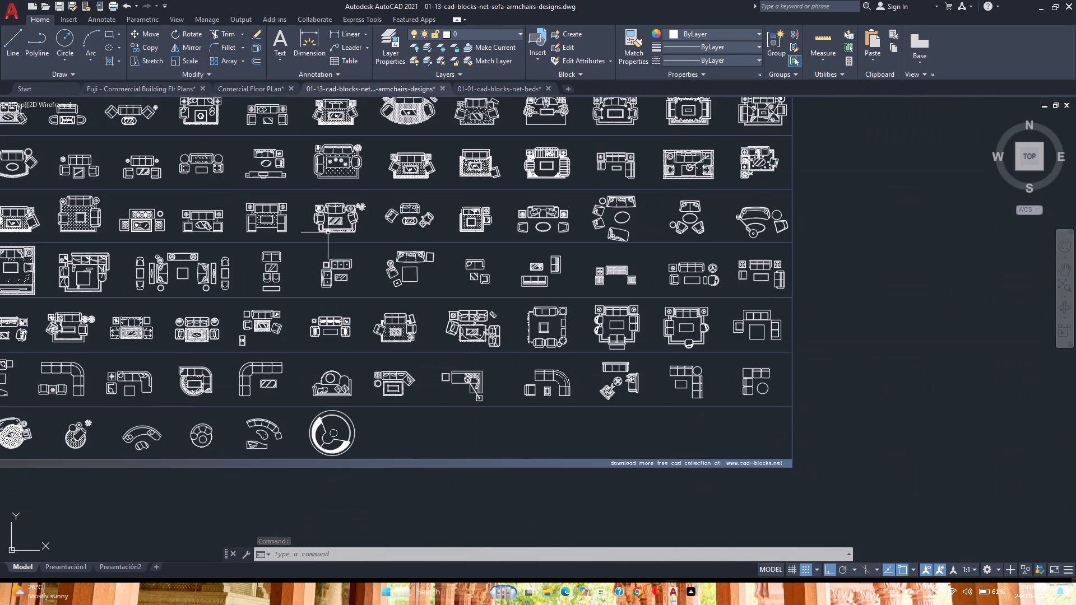
pyautogui.moveTo(329, 232); pyautogui.dragTo(405, 364, button='middle')
pyautogui.middleClick(405, 364)
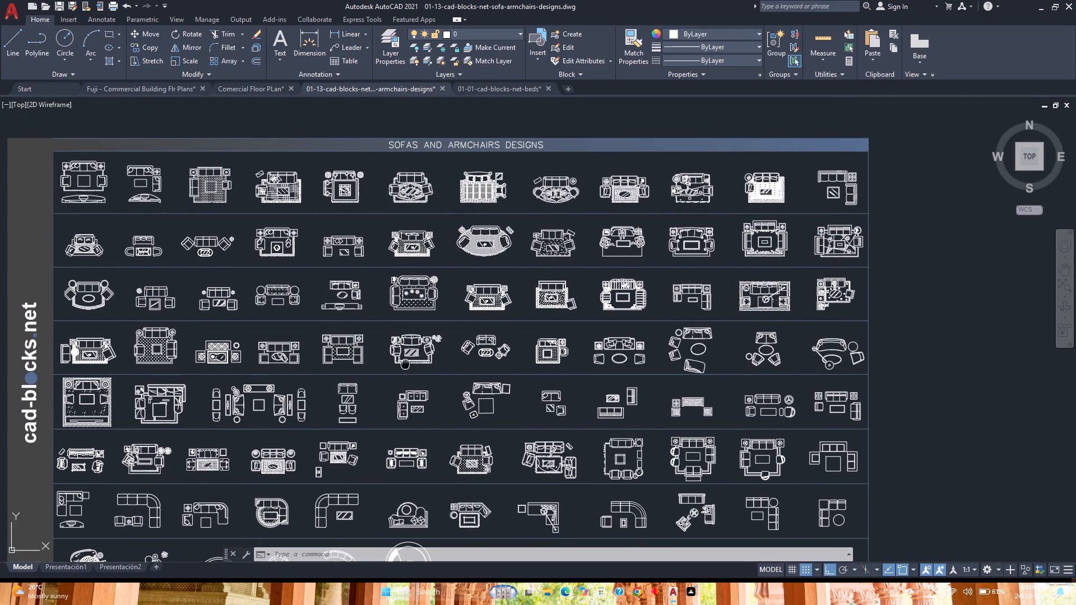
pyautogui.middleClick(405, 364)
# Look through the previews of the furniture, kitchen and plant block drawings in the AutoCAD folder for a suitable library.
pyautogui.click(42, 95)
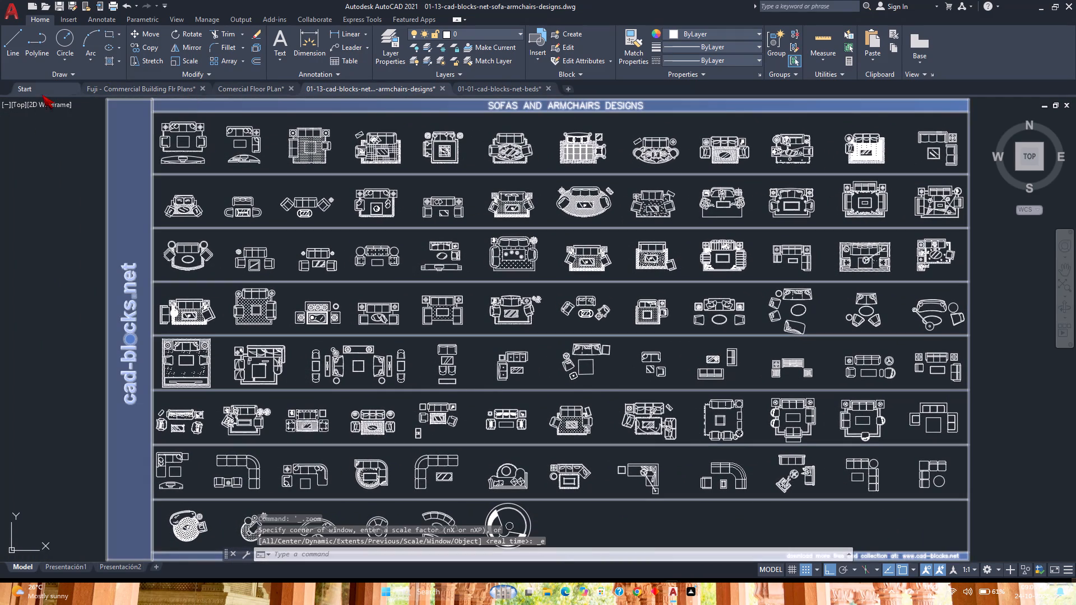
pyautogui.click(262, 308)
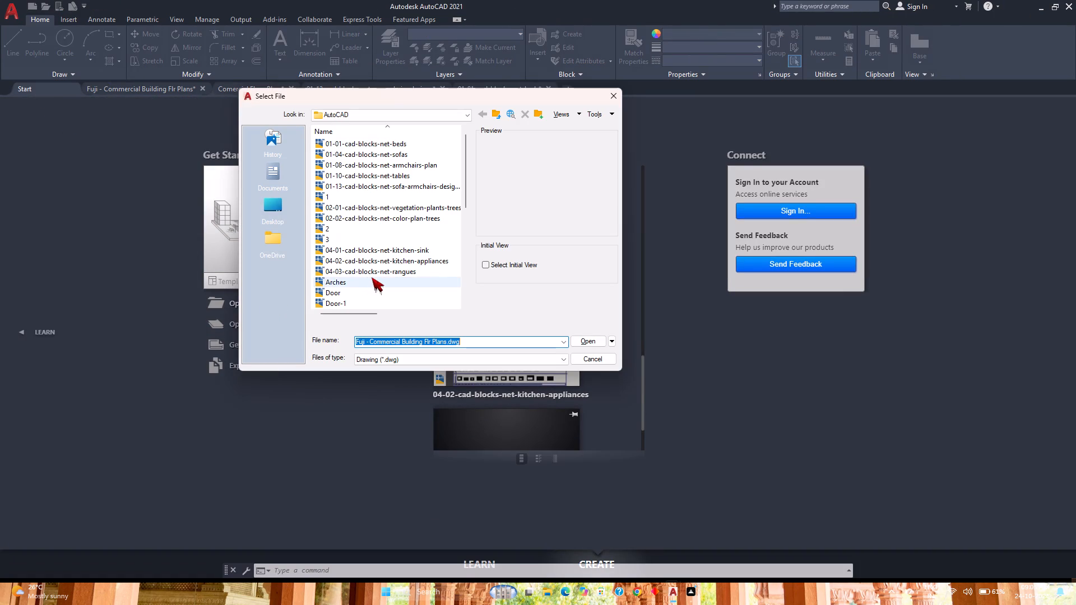
pyautogui.click(381, 261)
pyautogui.click(383, 253)
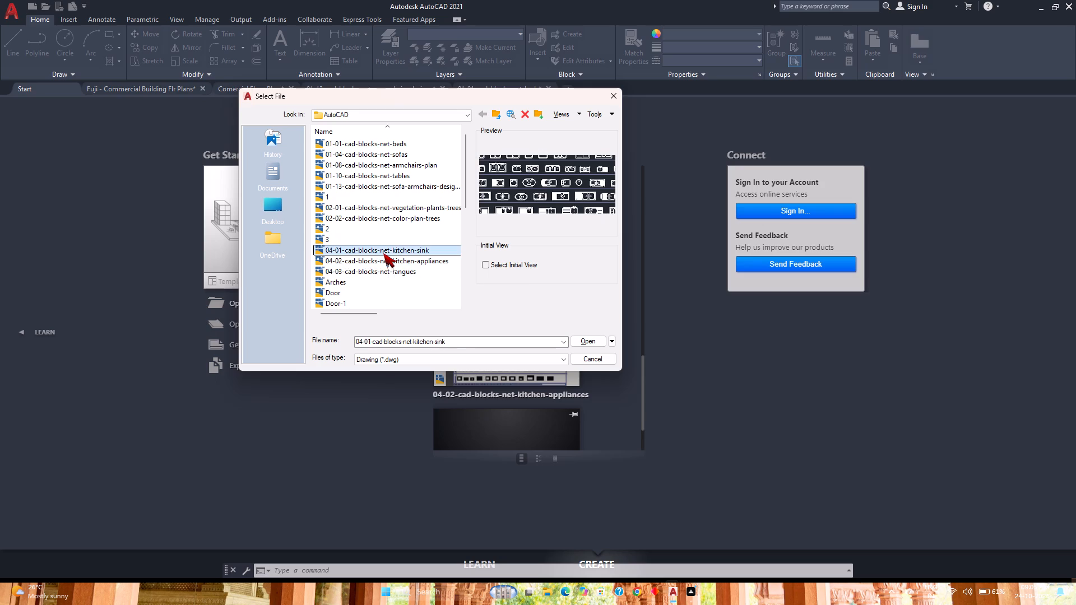
pyautogui.click(387, 258)
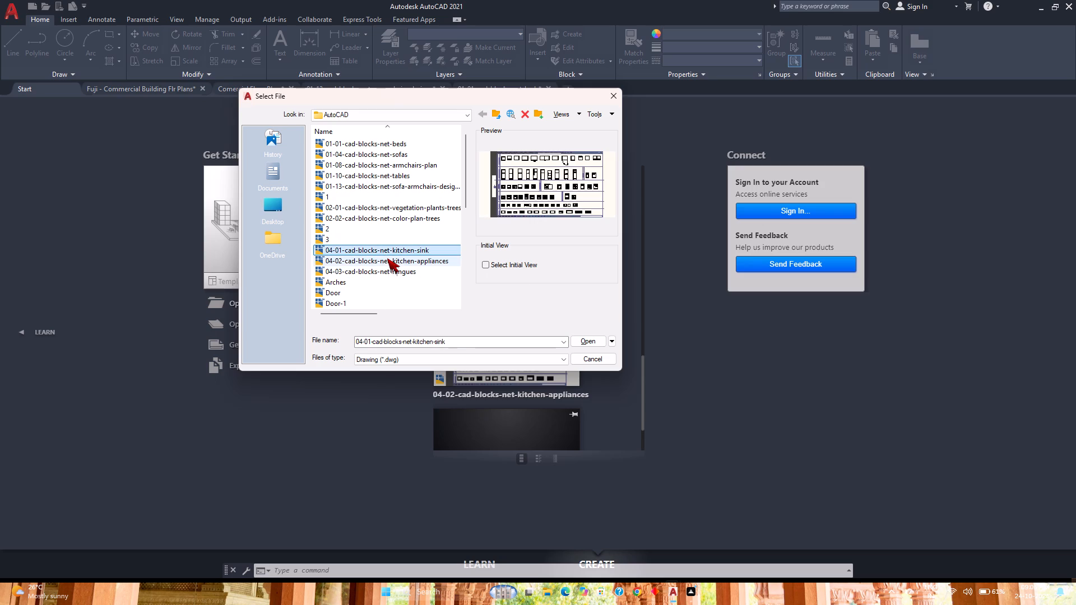
pyautogui.click(388, 188)
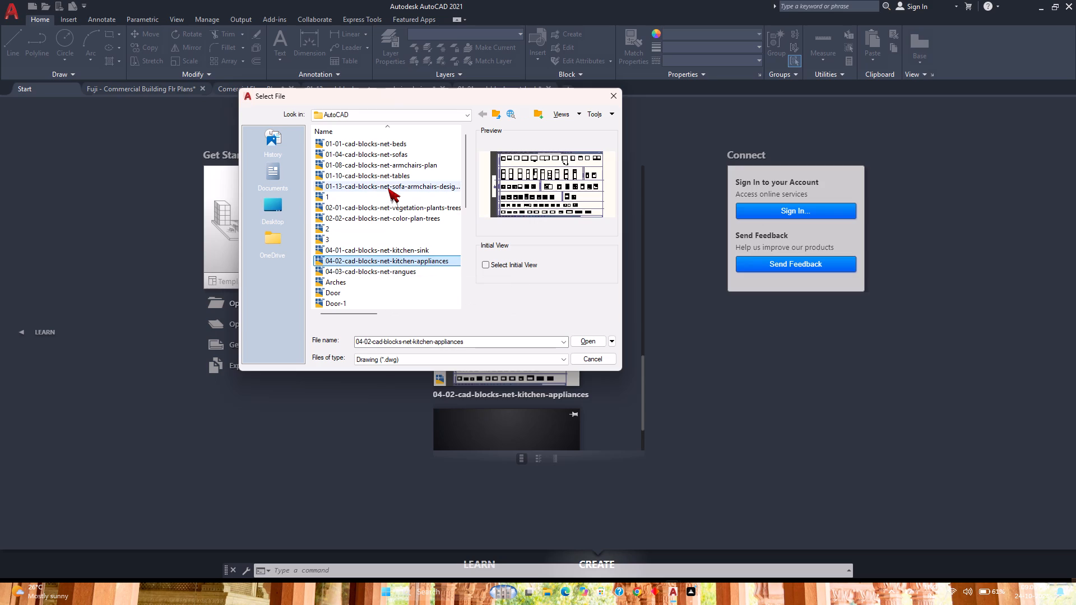
pyautogui.click(411, 161)
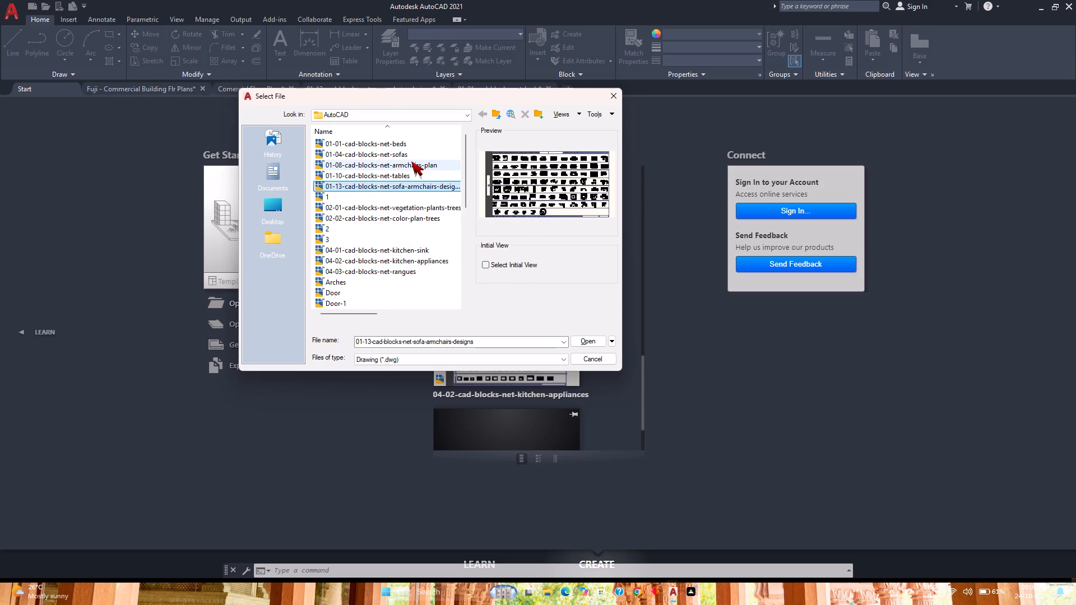
pyautogui.scroll(3, 540, 194)
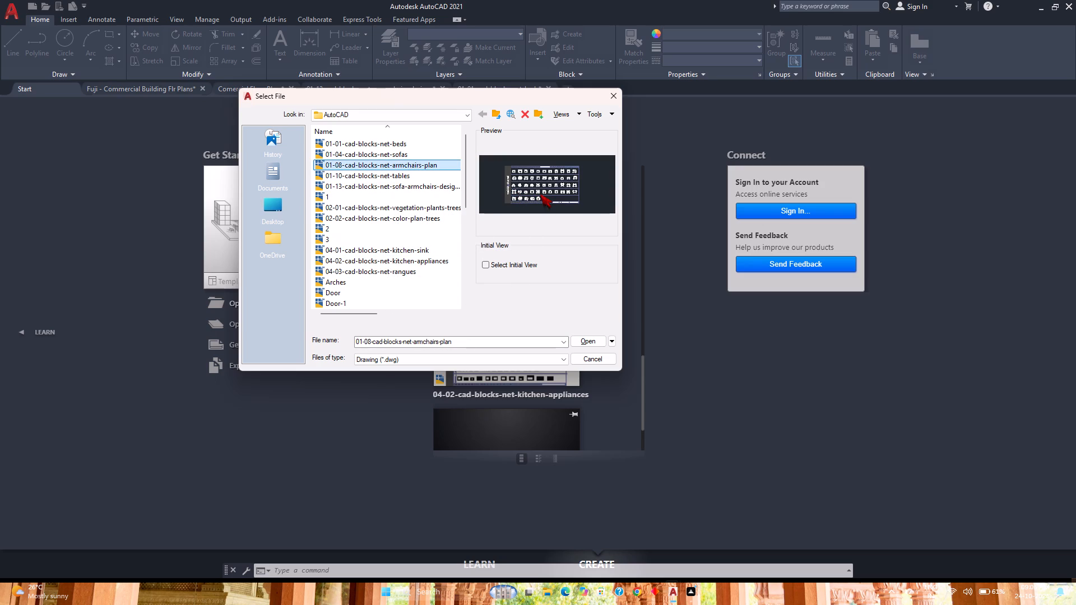
pyautogui.click(384, 152)
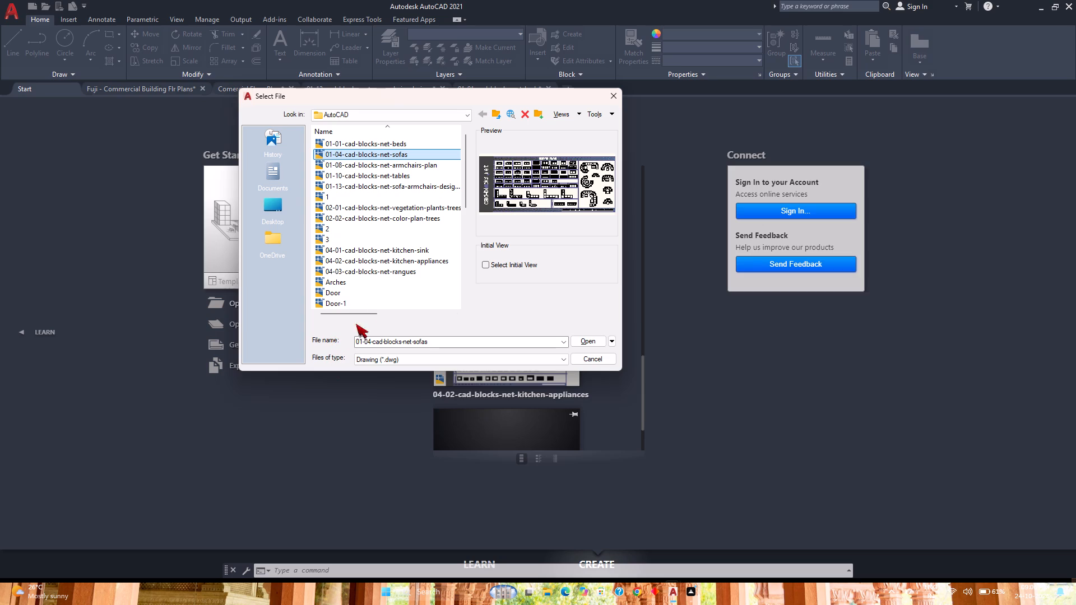
pyautogui.scroll(-7, 367, 299)
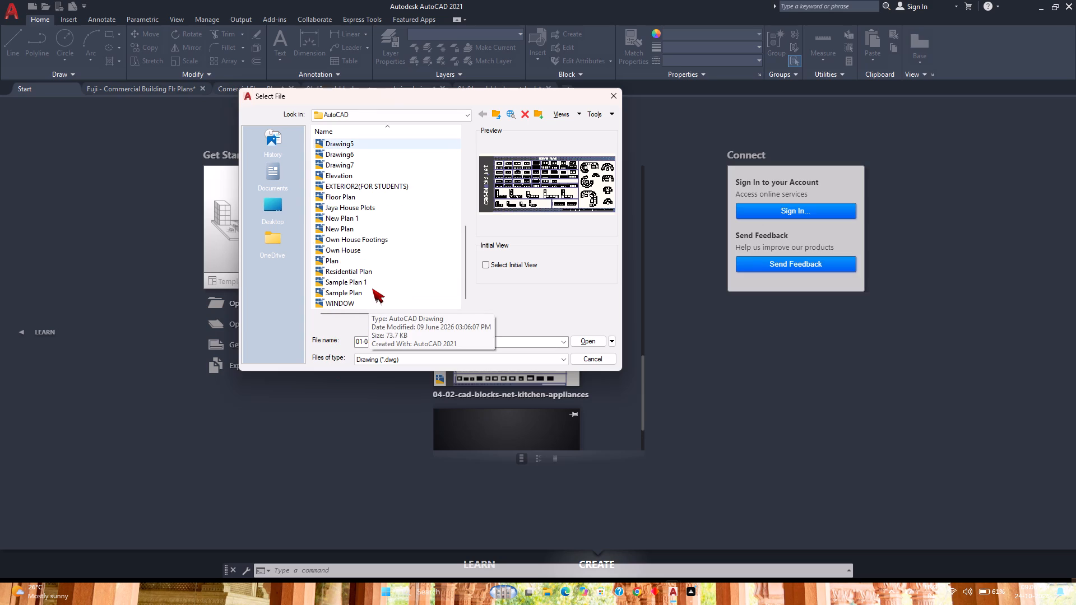
pyautogui.scroll(-2, 372, 288)
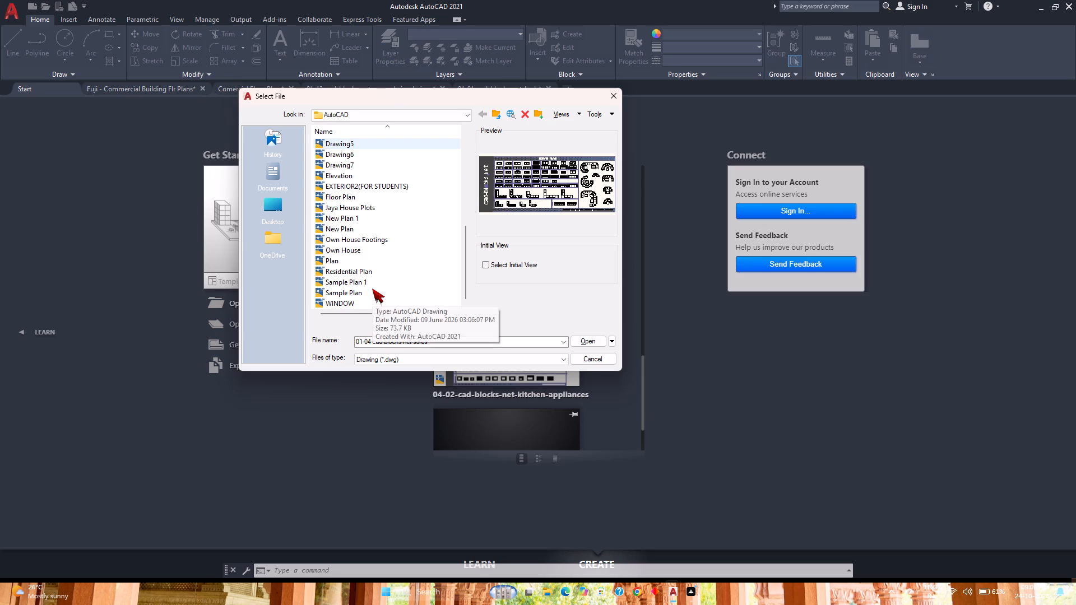
pyautogui.scroll(2, 372, 288)
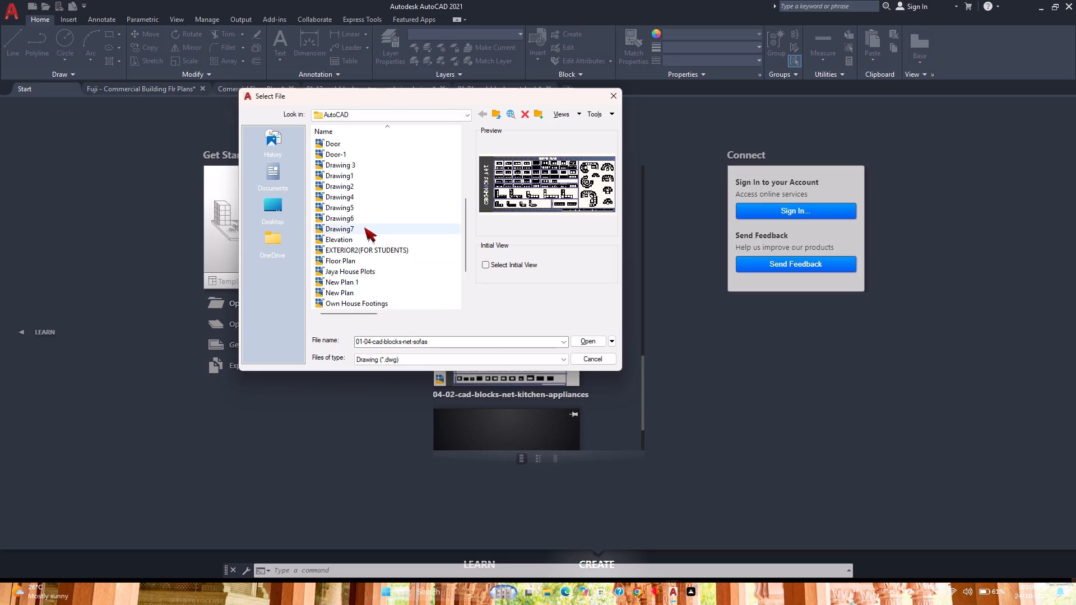
pyautogui.scroll(4, 364, 227)
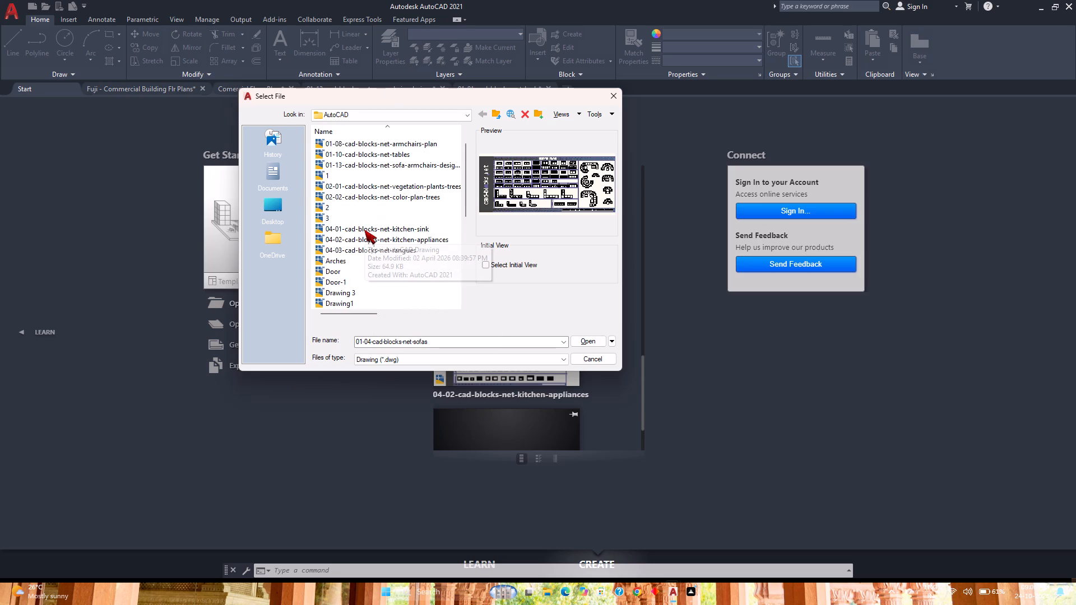
pyautogui.scroll(2, 364, 230)
pyautogui.click(379, 221)
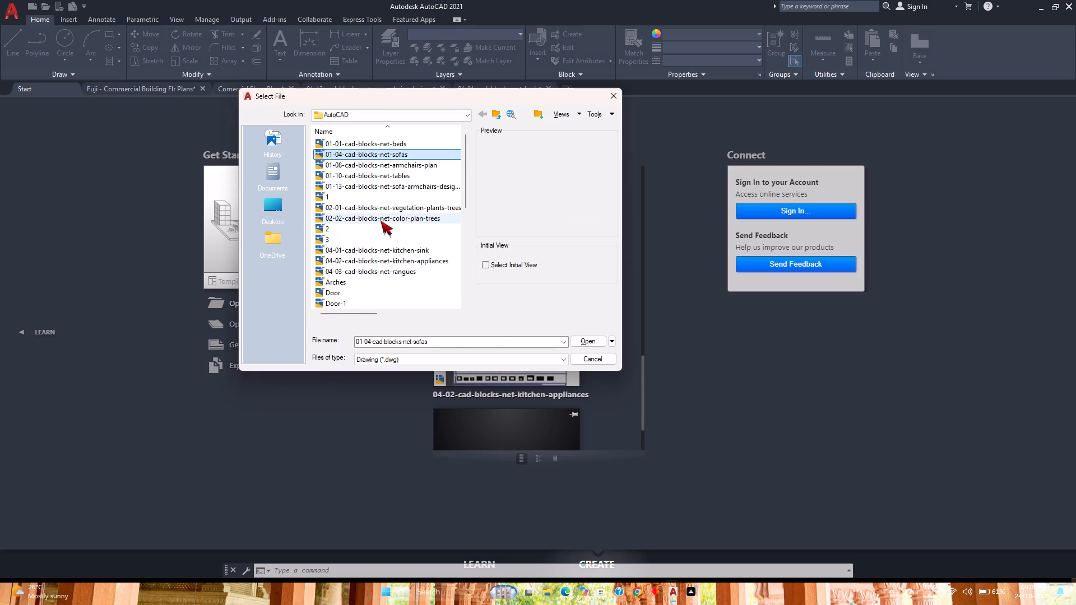
pyautogui.click(396, 209)
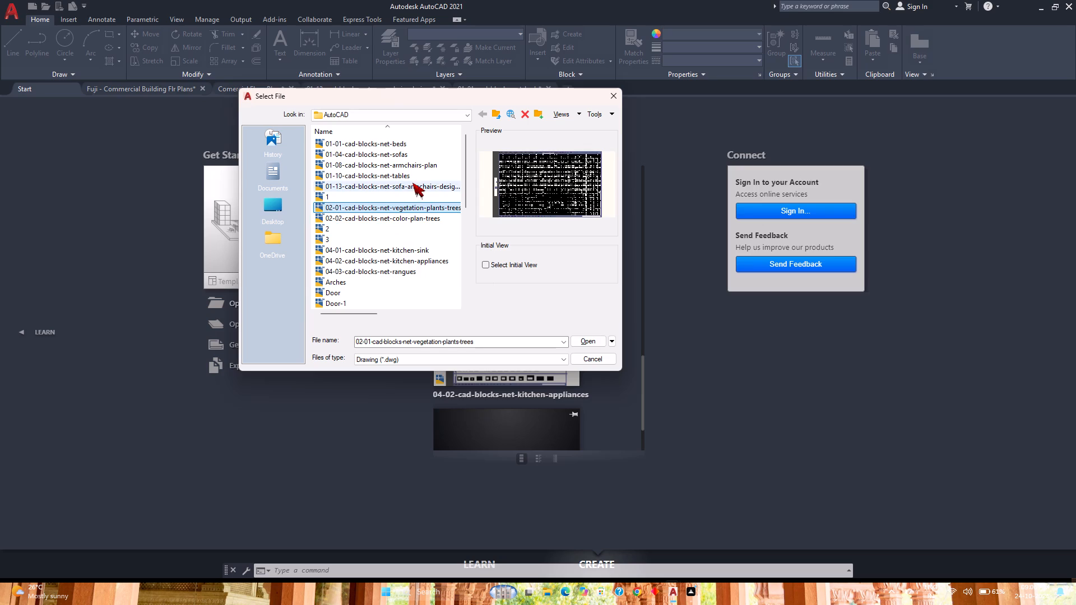
pyautogui.click(412, 183)
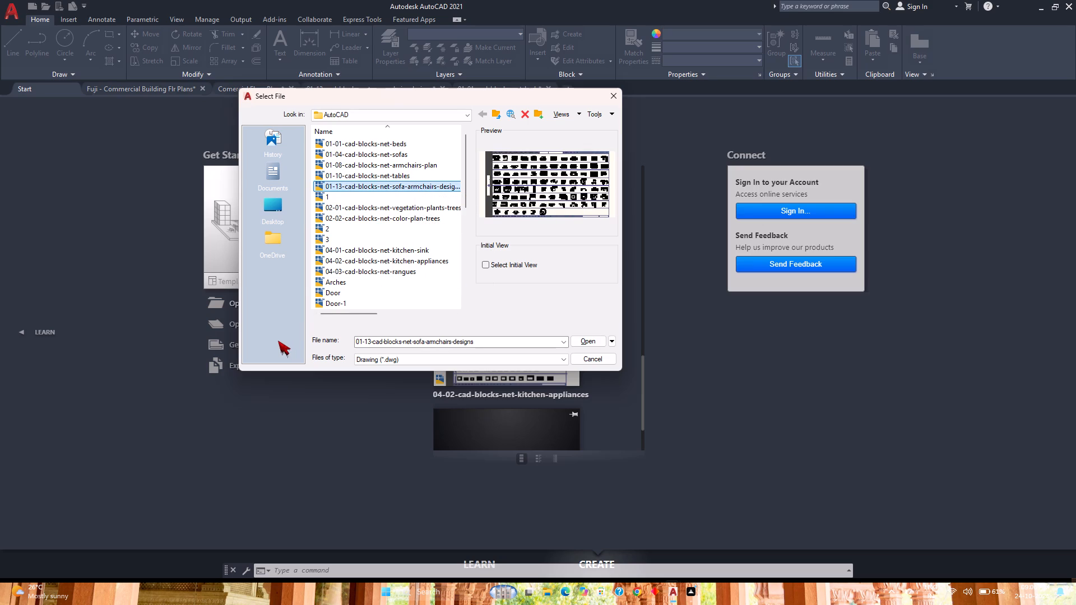
# Open the 01-10-cad-blocks-net-tables drawing from the AutoCAD folder.
pyautogui.click(406, 176)
pyautogui.scroll(1, 410, 175)
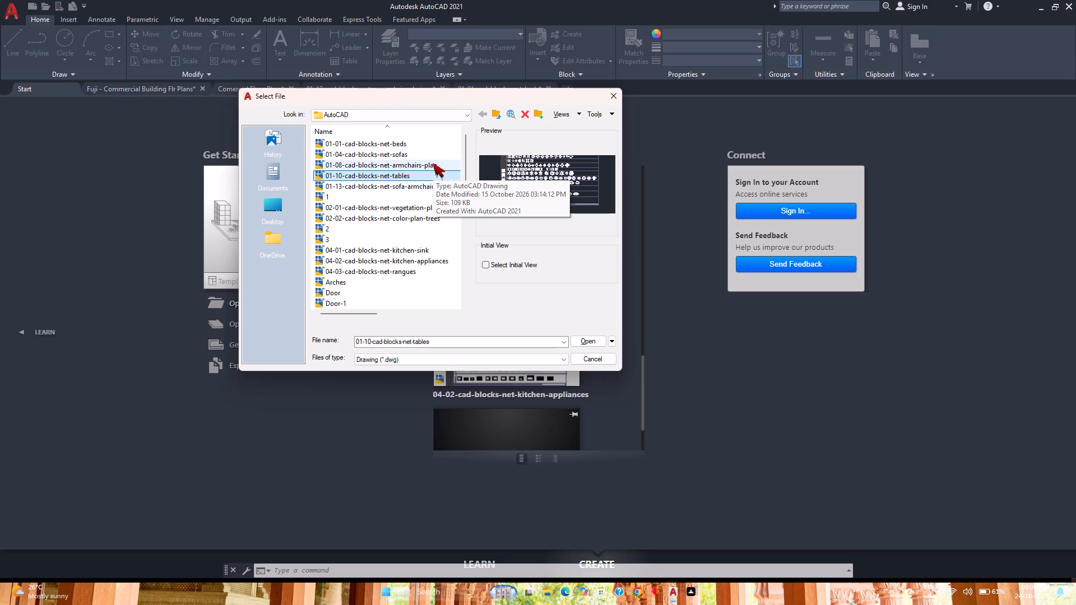
pyautogui.click(592, 337)
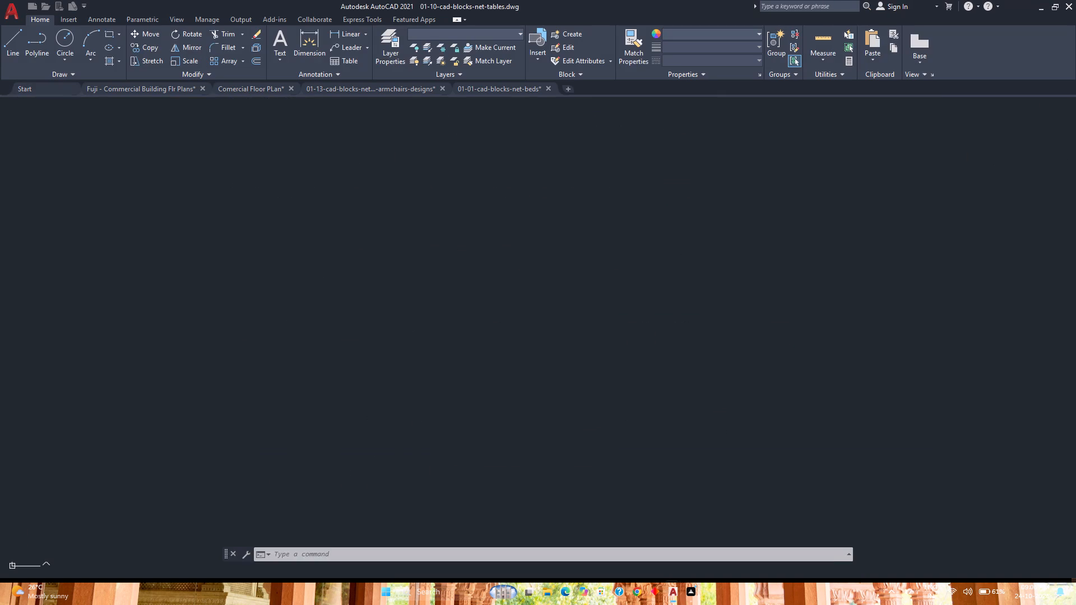
# Examine the sheet of table blocks, comparing the rows grouped by number of chairs.
pyautogui.scroll(3, 449, 282)
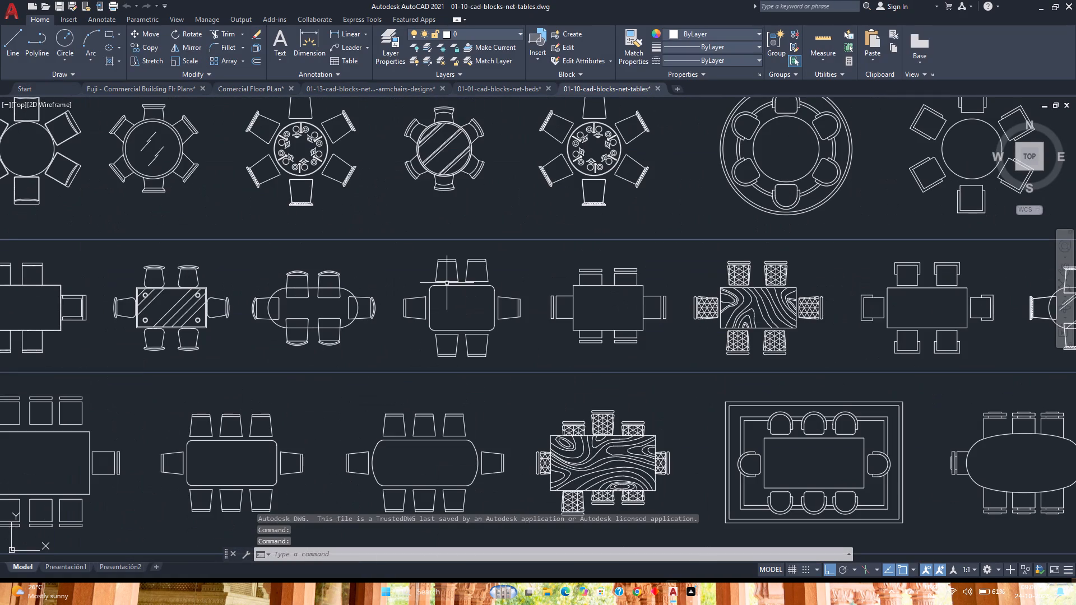
pyautogui.scroll(-1, 447, 283)
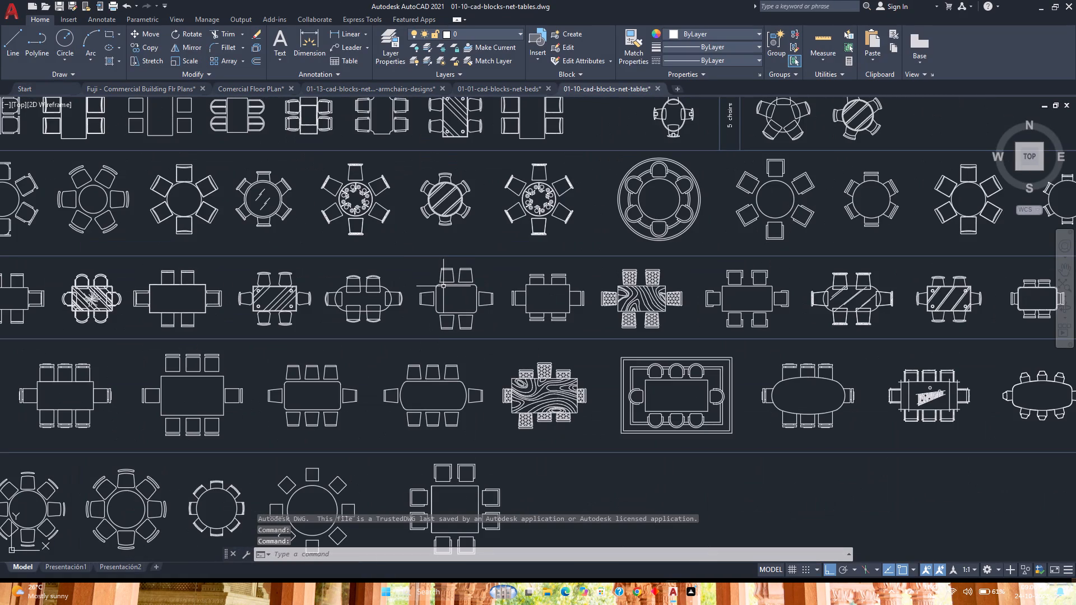
pyautogui.scroll(-1, 438, 291)
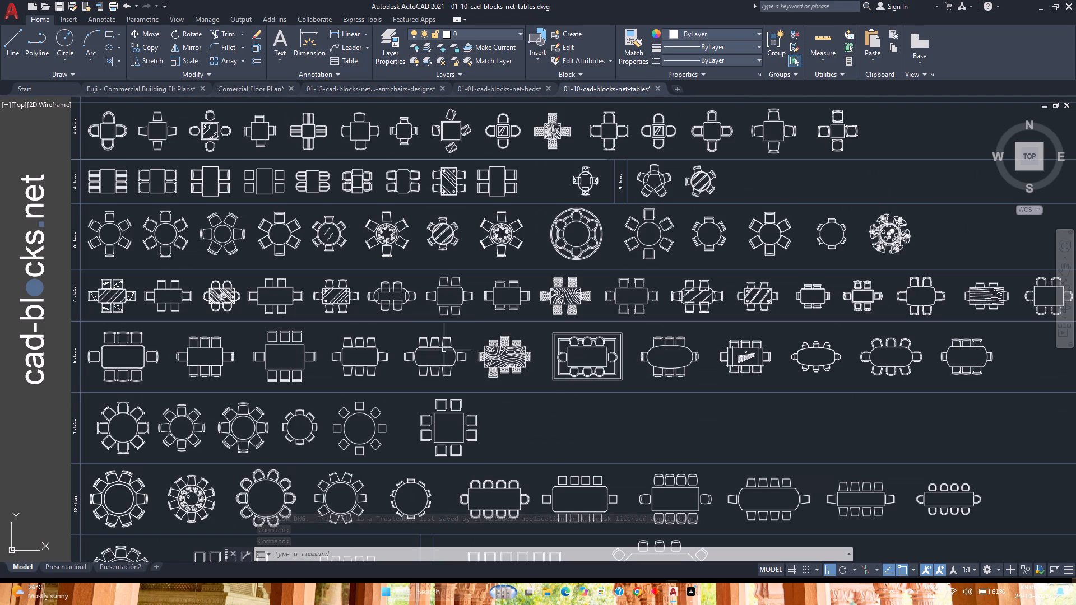
pyautogui.scroll(-1, 442, 350)
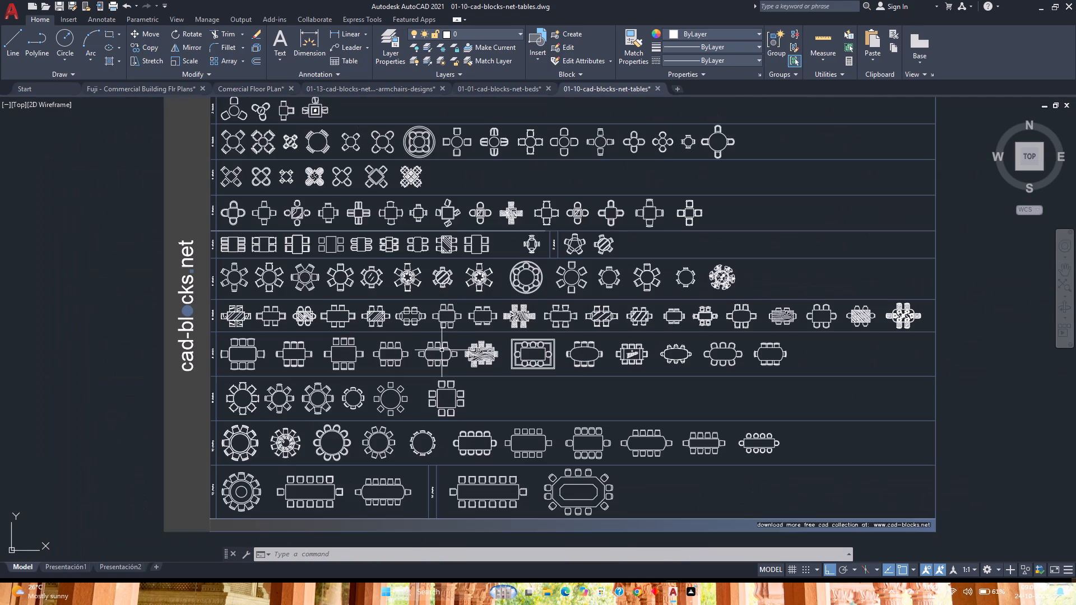
pyautogui.scroll(3, 214, 309)
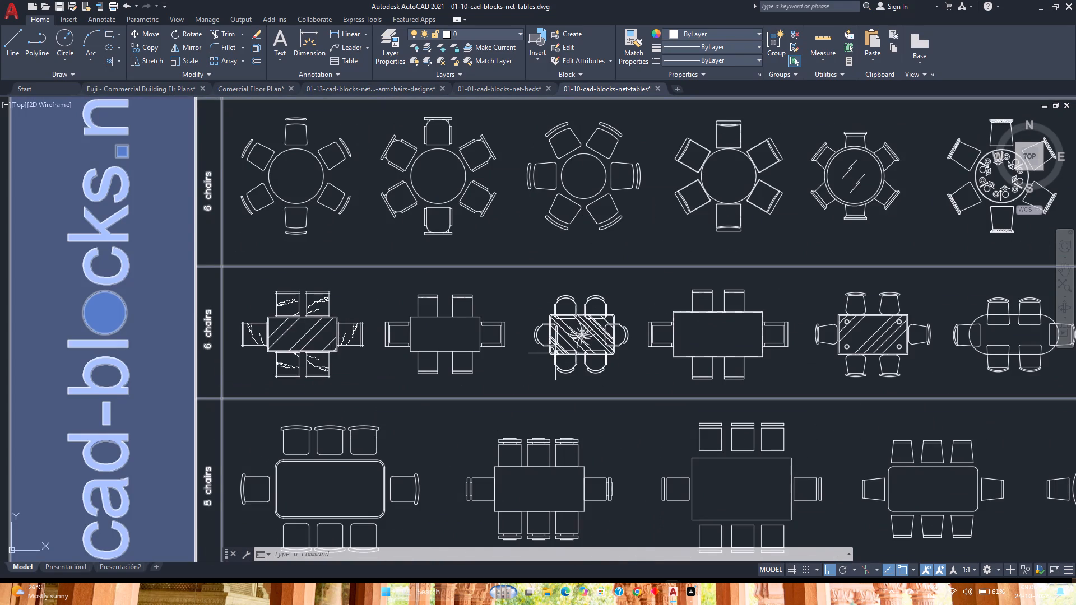
pyautogui.scroll(-1, 555, 353)
pyautogui.moveTo(680, 352); pyautogui.dragTo(364, 364, button='middle')
pyautogui.middleClick(364, 364)
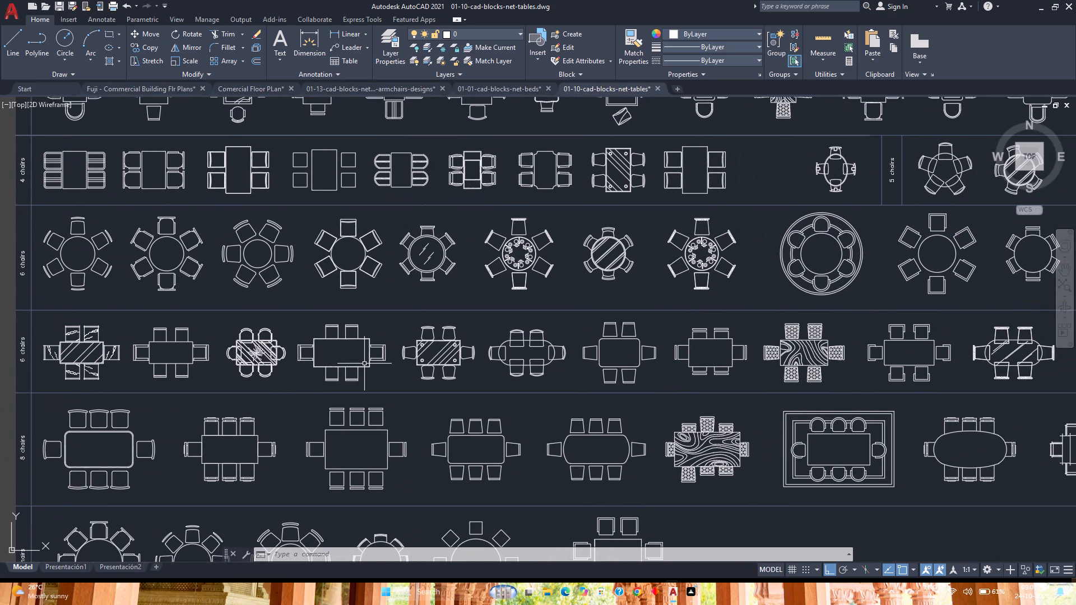
pyautogui.scroll(-1, 364, 364)
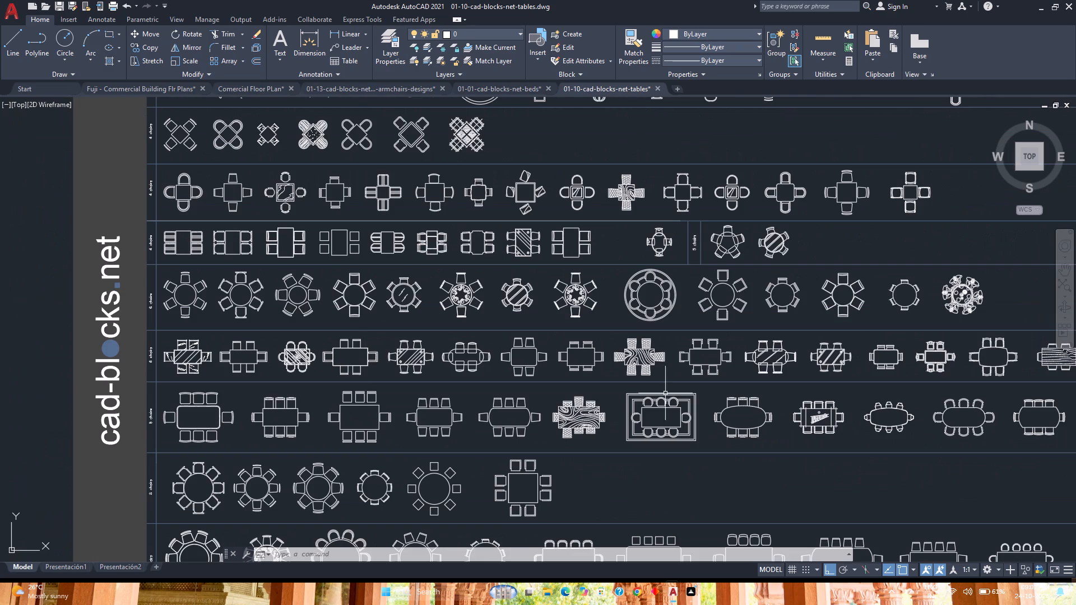
pyautogui.moveTo(913, 388); pyautogui.dragTo(618, 389, button='middle')
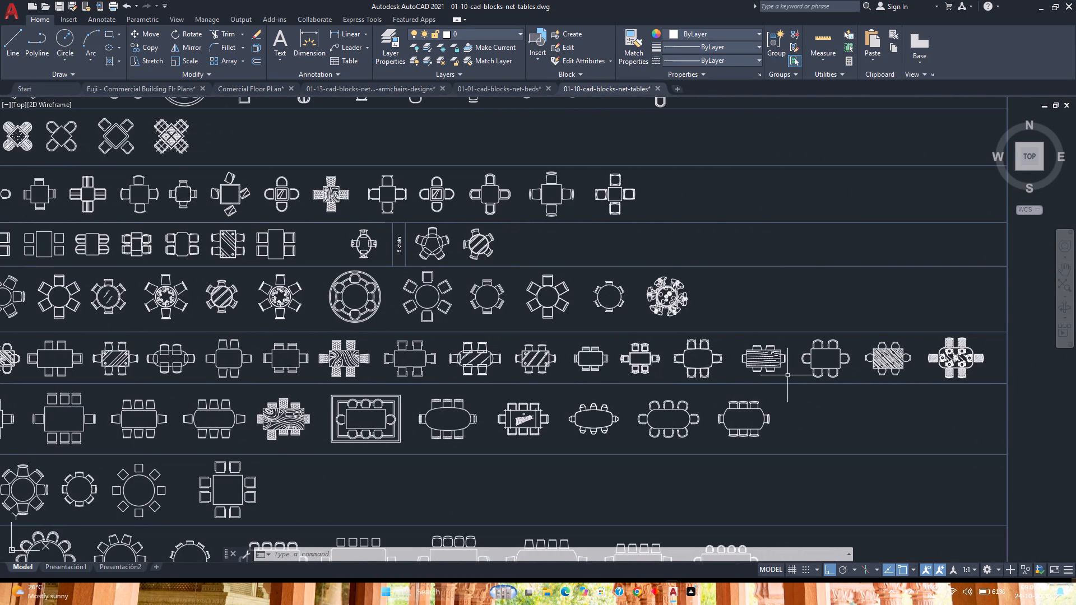
# Examine the rectangular table blocks in the six-chair row up close, comparing their tabletop and chair designs along the row.
pyautogui.scroll(3, 938, 378)
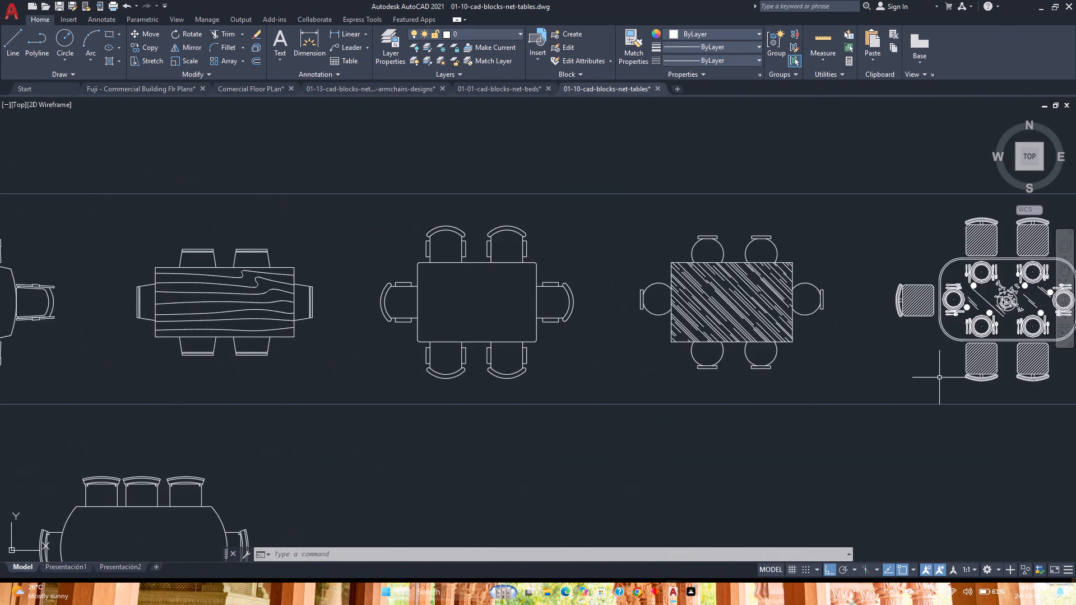
pyautogui.scroll(1, 939, 378)
pyautogui.scroll(-2, 939, 378)
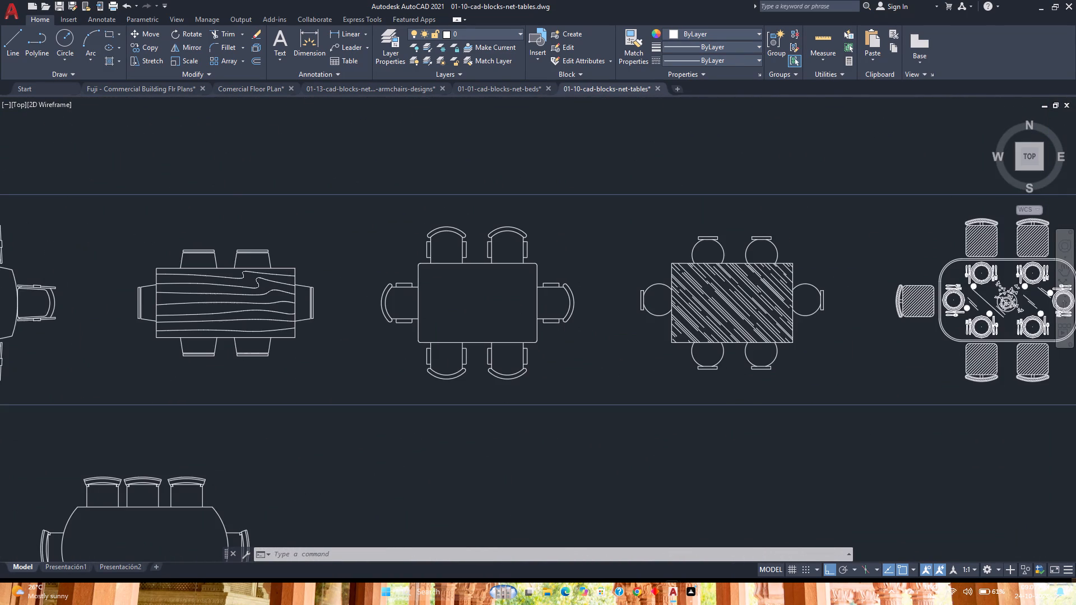
pyautogui.scroll(-1, 939, 378)
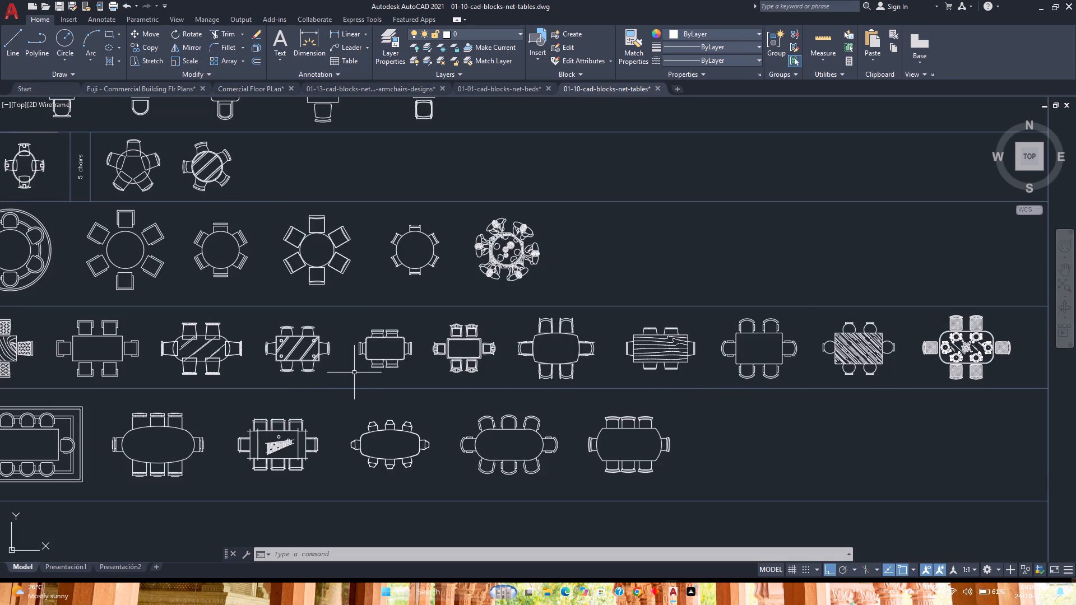
pyautogui.scroll(4, 388, 347)
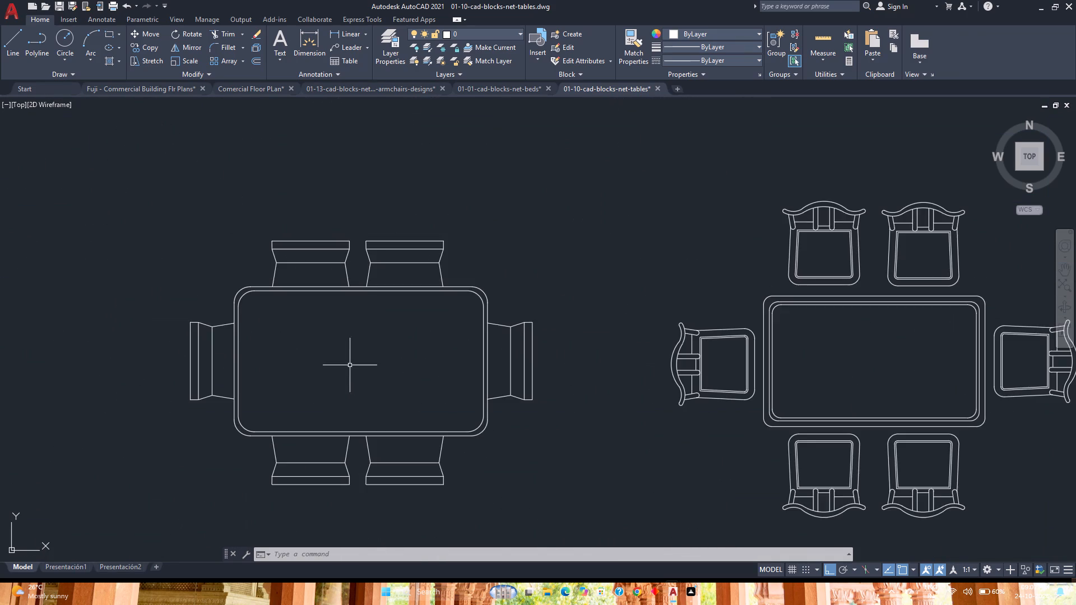
pyautogui.scroll(-3, 350, 365)
pyautogui.moveTo(273, 384); pyautogui.dragTo(499, 364, button='middle')
pyautogui.moveTo(508, 364); pyautogui.dragTo(525, 364, button='middle')
pyautogui.moveTo(531, 363); pyautogui.dragTo(538, 363, button='middle')
pyautogui.moveTo(554, 361); pyautogui.dragTo(568, 360, button='middle')
pyautogui.middleClick(581, 360)
pyautogui.middleClick(585, 359)
pyautogui.middleClick(585, 359)
pyautogui.middleClick(585, 359)
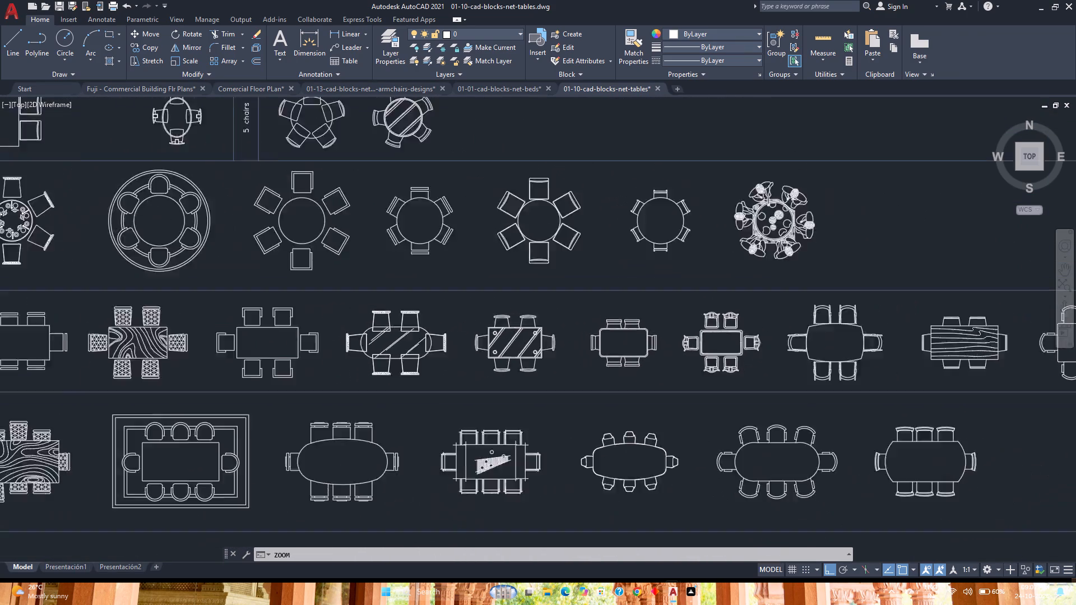
pyautogui.scroll(3, 472, 363)
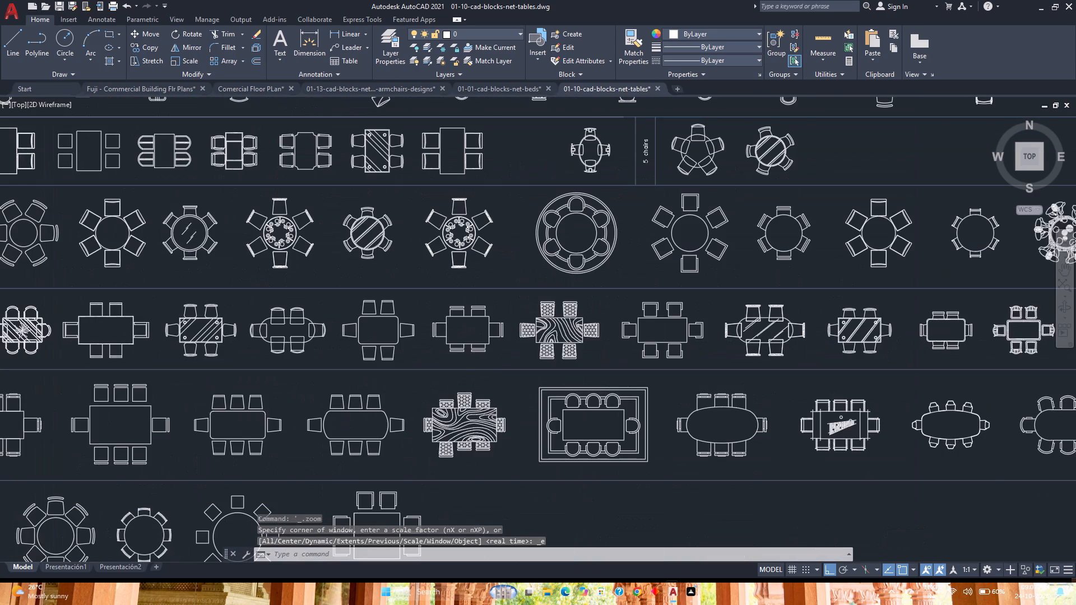
pyautogui.scroll(-1, 475, 360)
pyautogui.moveTo(296, 355); pyautogui.dragTo(298, 355, button='middle')
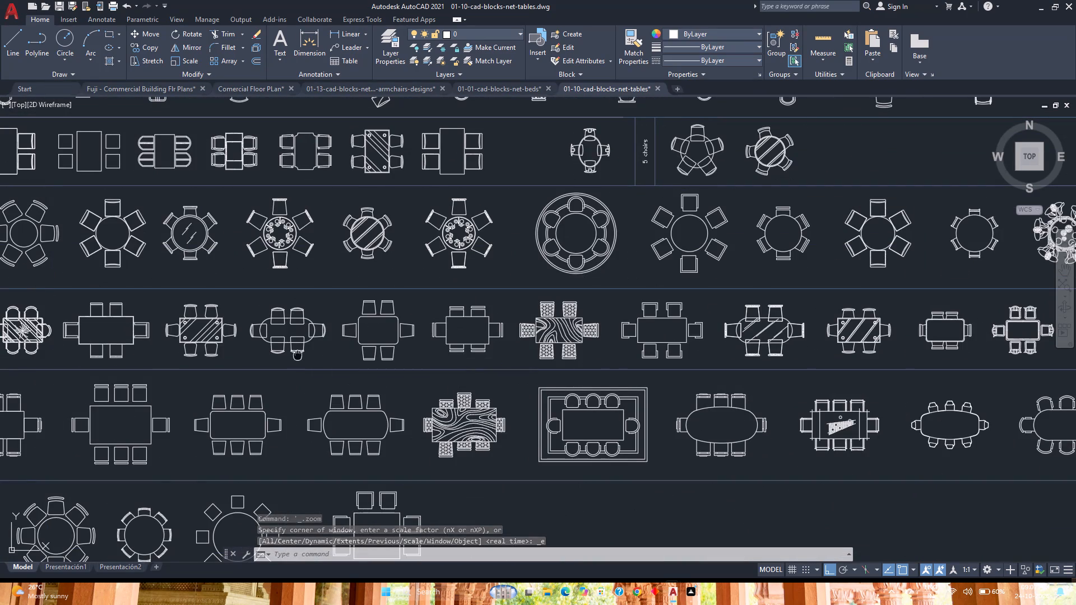
pyautogui.moveTo(298, 355); pyautogui.dragTo(453, 359, button='middle')
pyautogui.scroll(2, 268, 350)
pyautogui.scroll(-1, 268, 350)
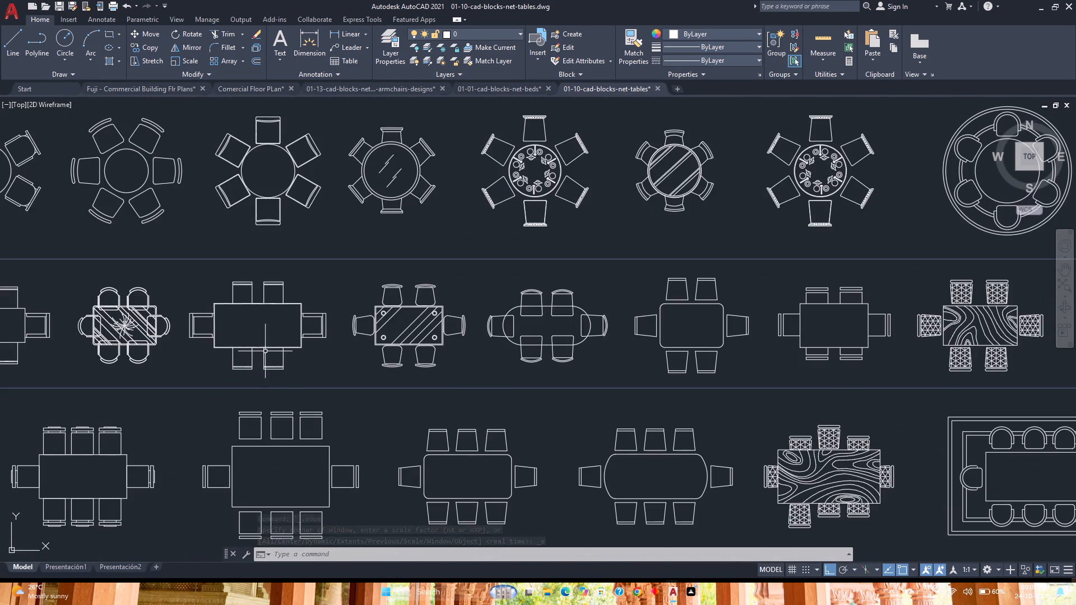
pyautogui.moveTo(228, 363); pyautogui.dragTo(562, 350, button='middle')
pyautogui.middleClick(562, 350)
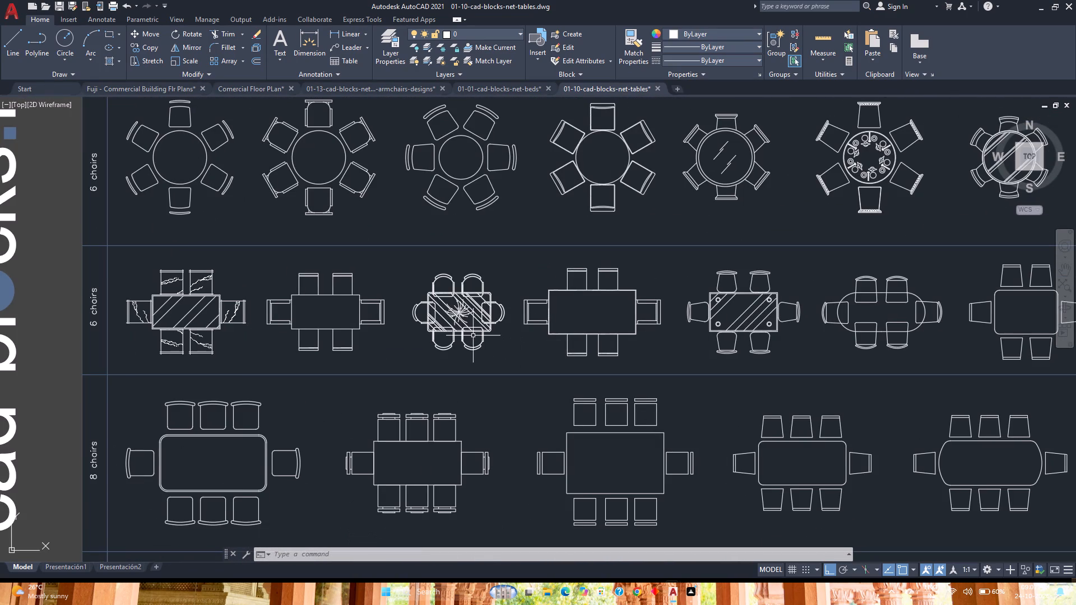
# Select the hatched rectangular table block with rounded chairs, third in the rectangular six-chair row.
pyautogui.click(469, 325)
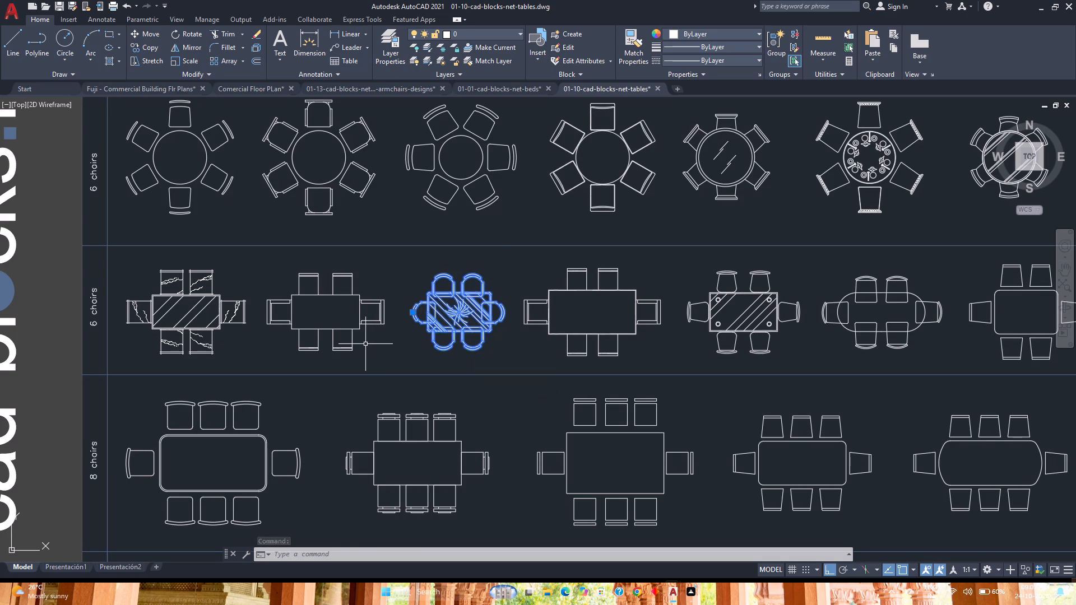
pyautogui.scroll(-2, 372, 351)
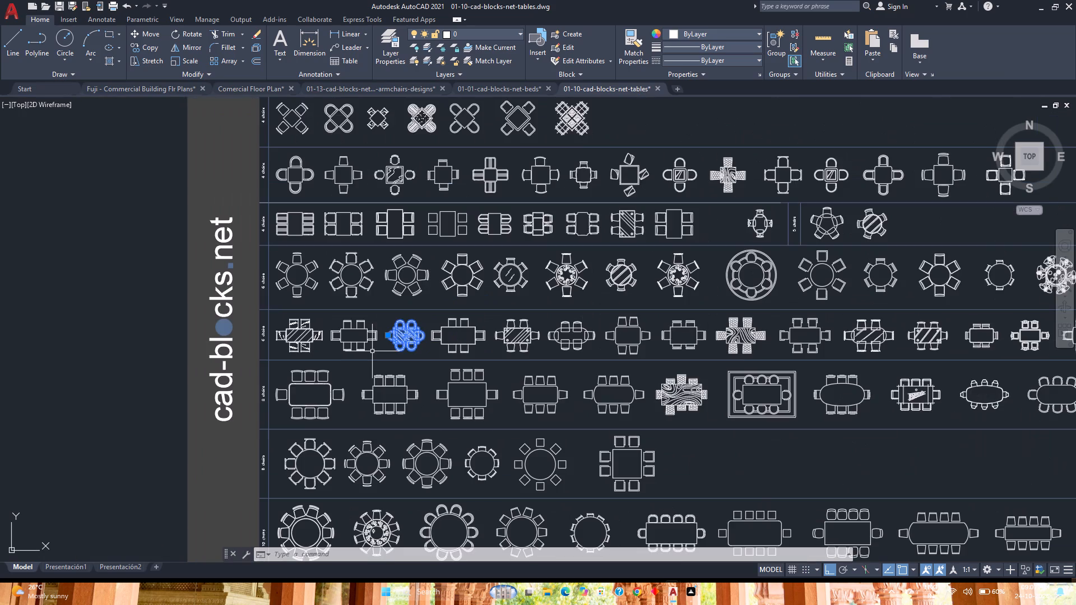
pyautogui.scroll(2, 502, 361)
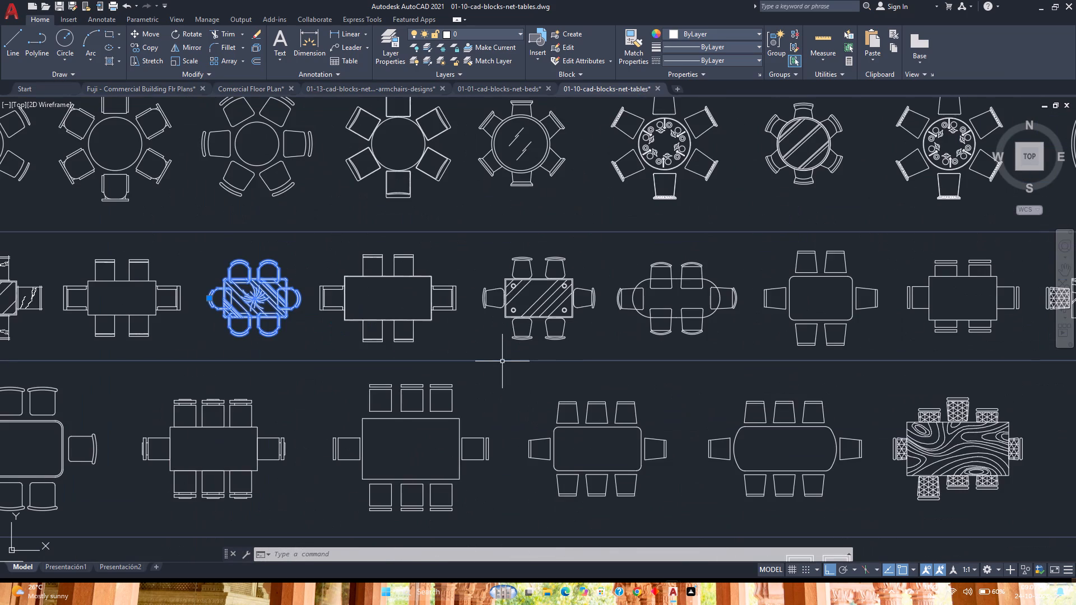
pyautogui.scroll(-1, 502, 361)
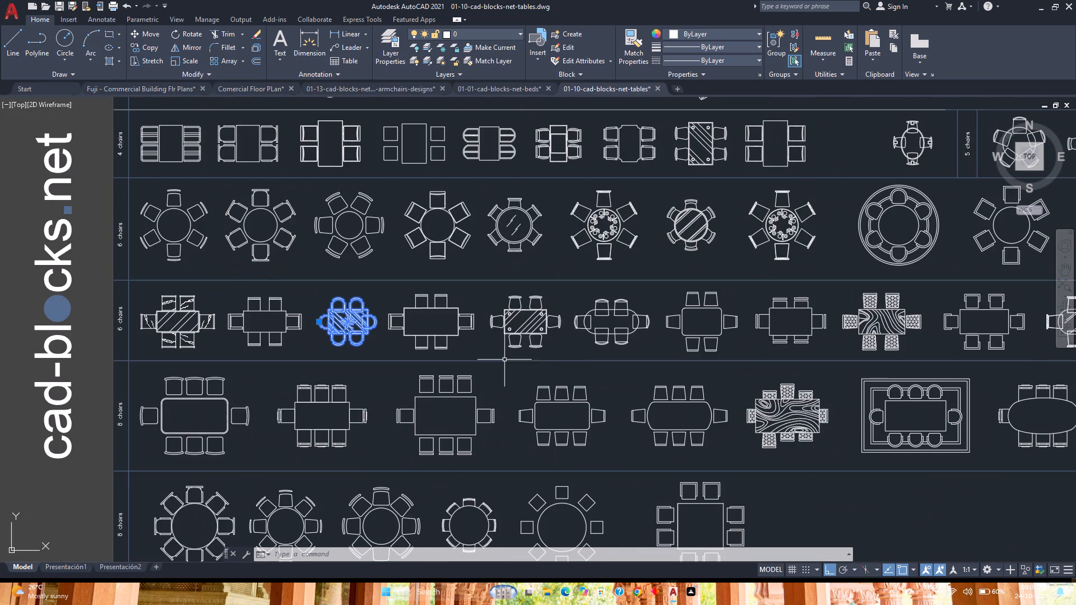
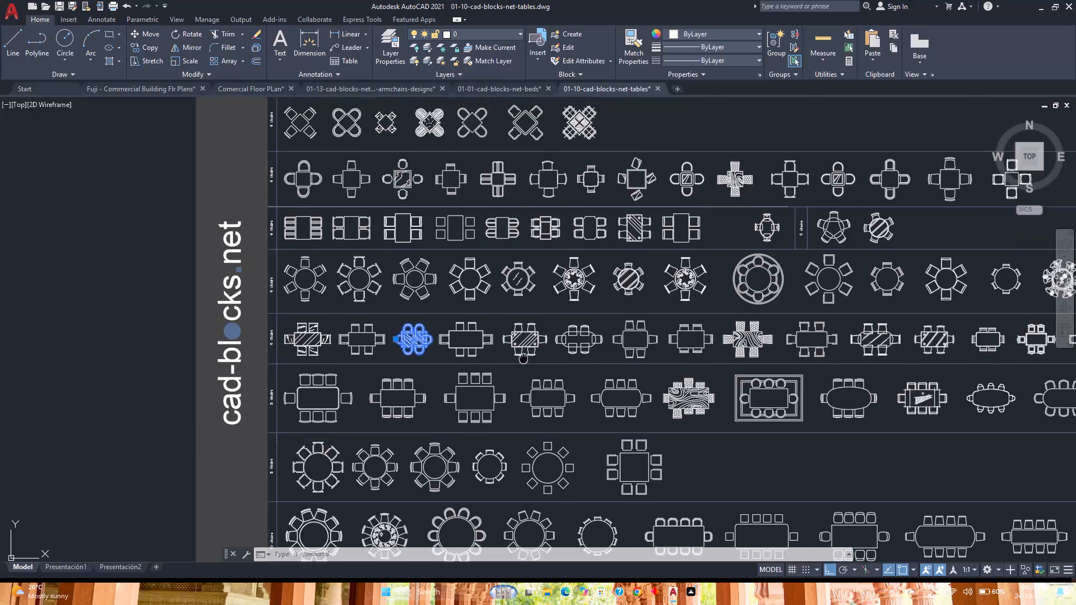
# Examine the rectangular table blocks through the middle of the six-chair row, comparing their tabletops and chair styles.
pyautogui.middleClick(413, 449)
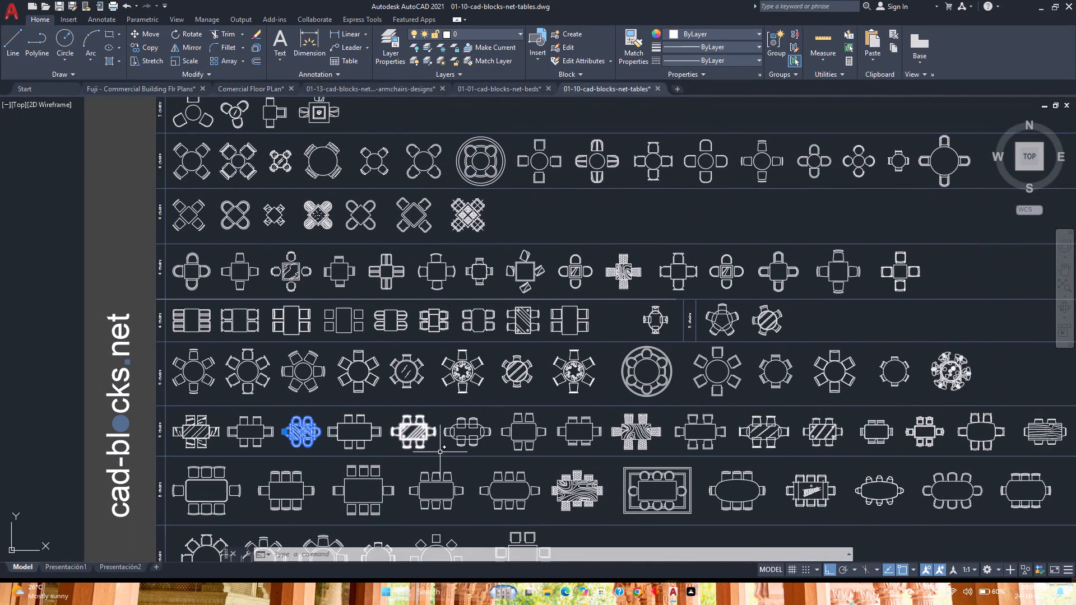
pyautogui.scroll(2, 450, 456)
pyautogui.scroll(-1, 459, 455)
pyautogui.moveTo(662, 446); pyautogui.dragTo(508, 378, button='middle')
pyautogui.middleClick(508, 378)
pyautogui.middleClick(508, 378)
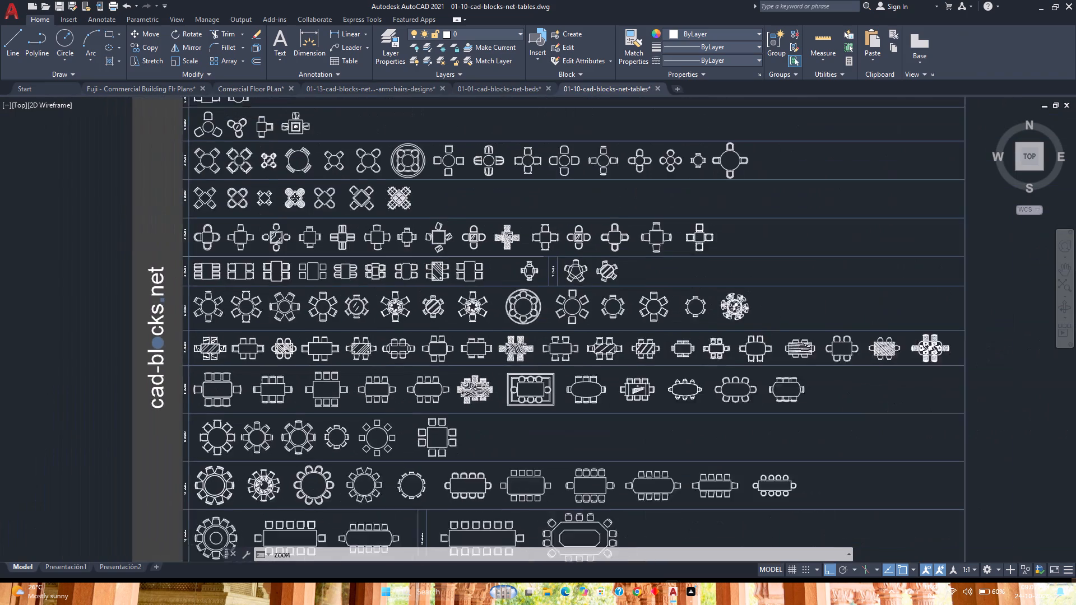
pyautogui.scroll(1, 519, 334)
pyautogui.scroll(2, 465, 391)
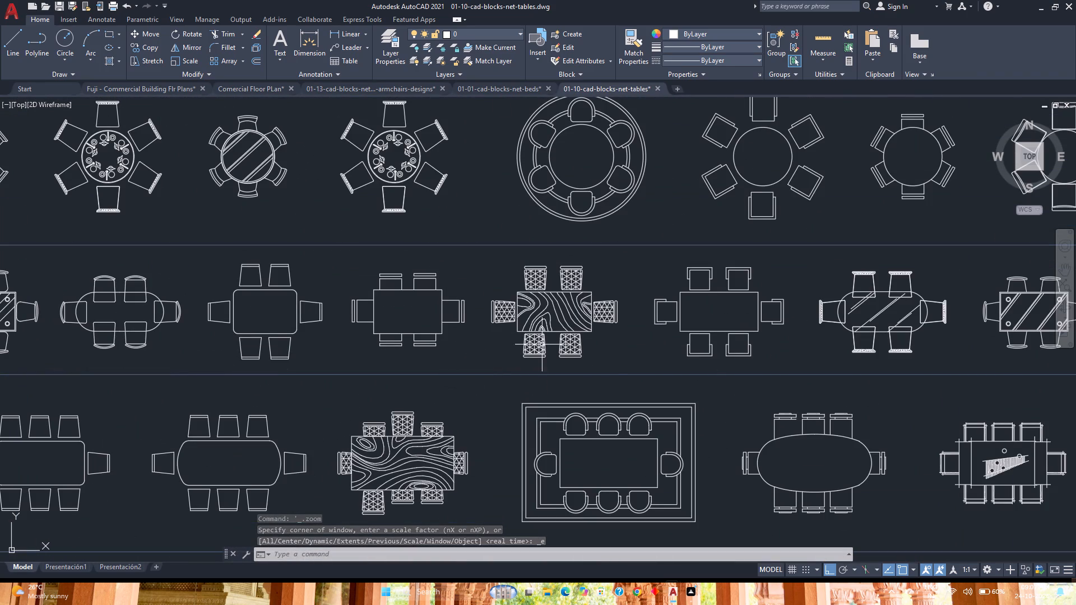
pyautogui.moveTo(702, 347); pyautogui.dragTo(513, 362, button='middle')
pyautogui.middleClick(513, 362)
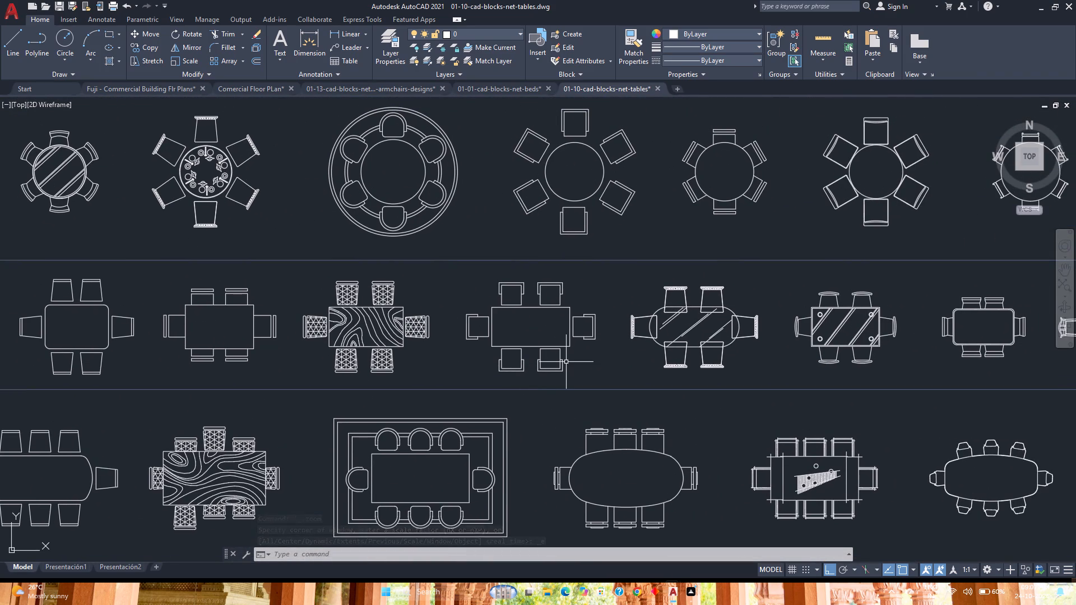
pyautogui.scroll(-1, 566, 361)
pyautogui.scroll(1, 850, 364)
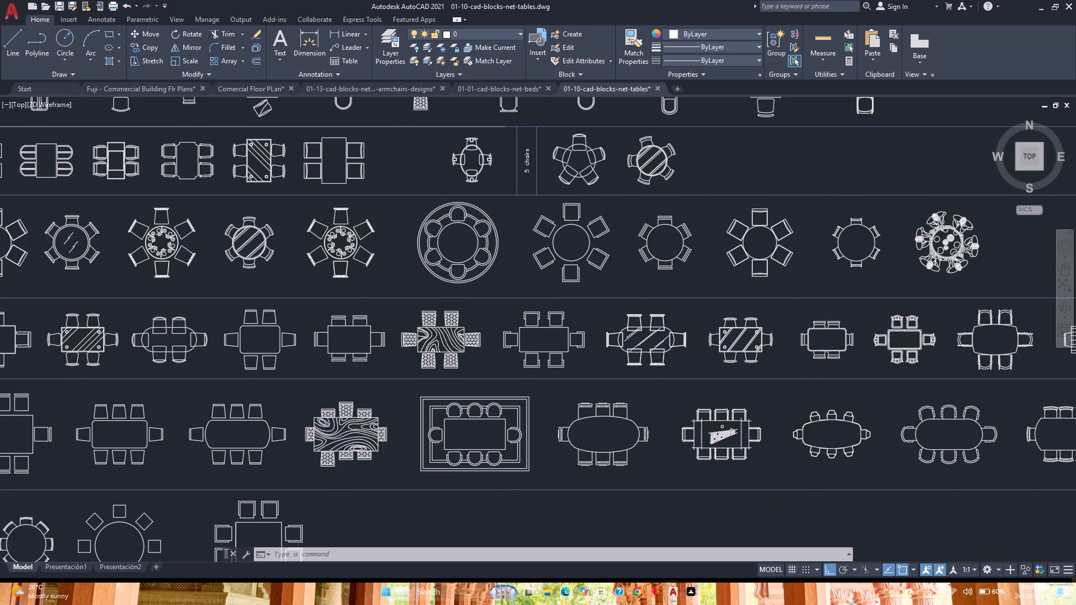
pyautogui.scroll(1, 850, 364)
pyautogui.moveTo(850, 364); pyautogui.dragTo(333, 408, button='middle')
pyautogui.middleClick(333, 408)
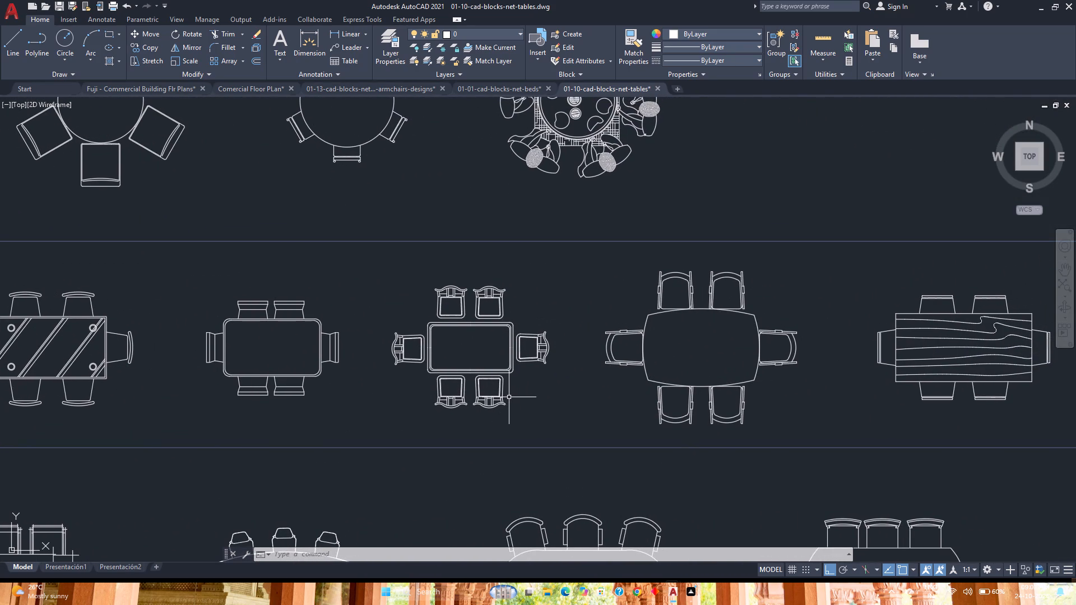
# Examine the last part of the rectangular six-chair row, including the curved-edge table block with armchairs up close.
pyautogui.scroll(-1, 511, 396)
pyautogui.moveTo(781, 402); pyautogui.dragTo(465, 393, button='middle')
pyautogui.middleClick(465, 393)
pyautogui.middleClick(465, 393)
pyautogui.middleClick(465, 393)
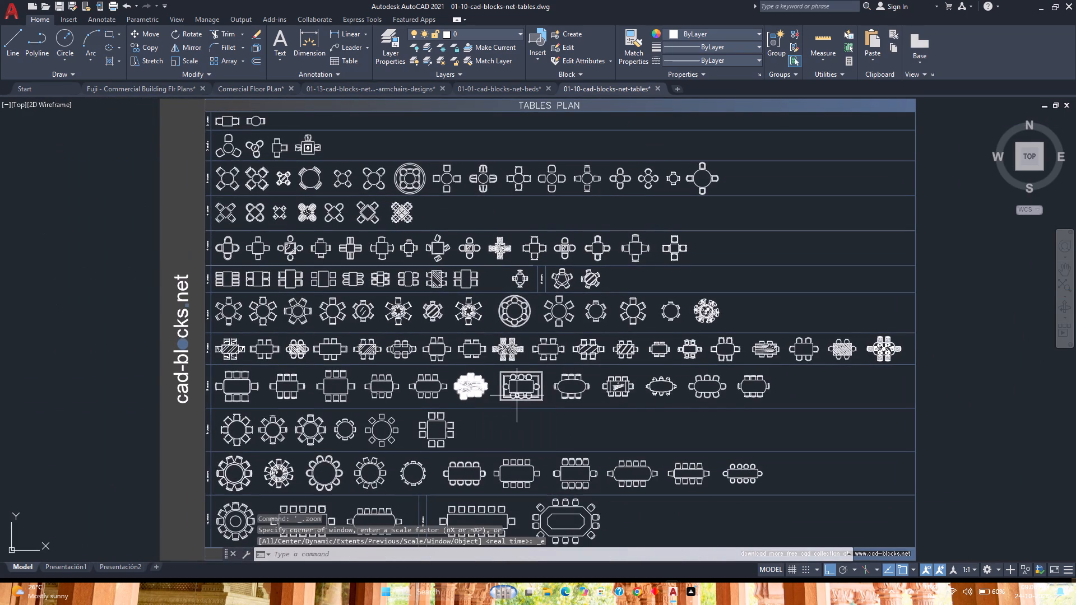
pyautogui.scroll(3, 741, 351)
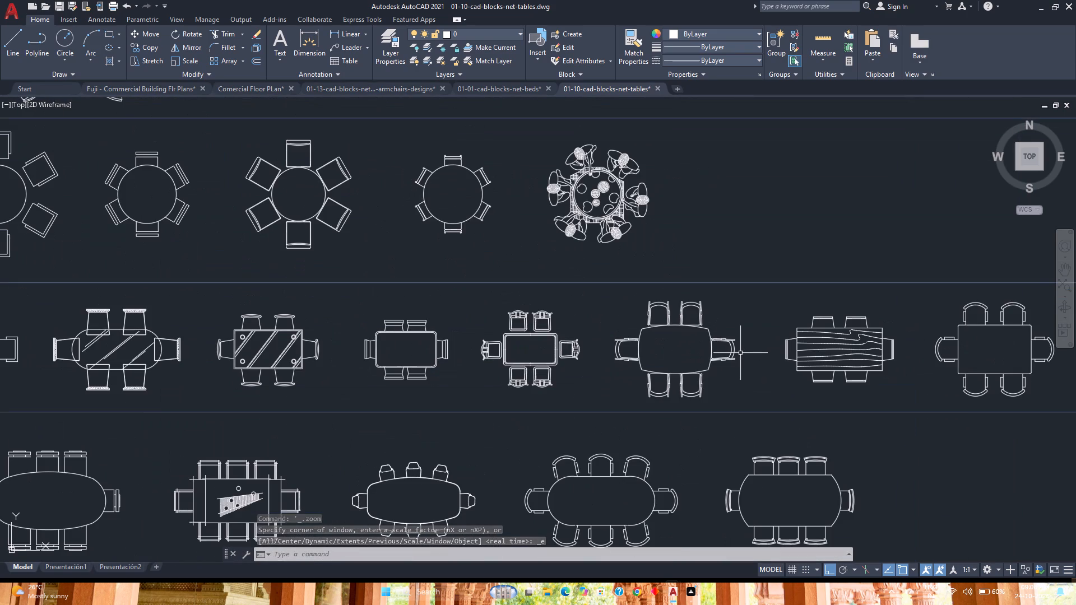
pyautogui.scroll(3, 730, 353)
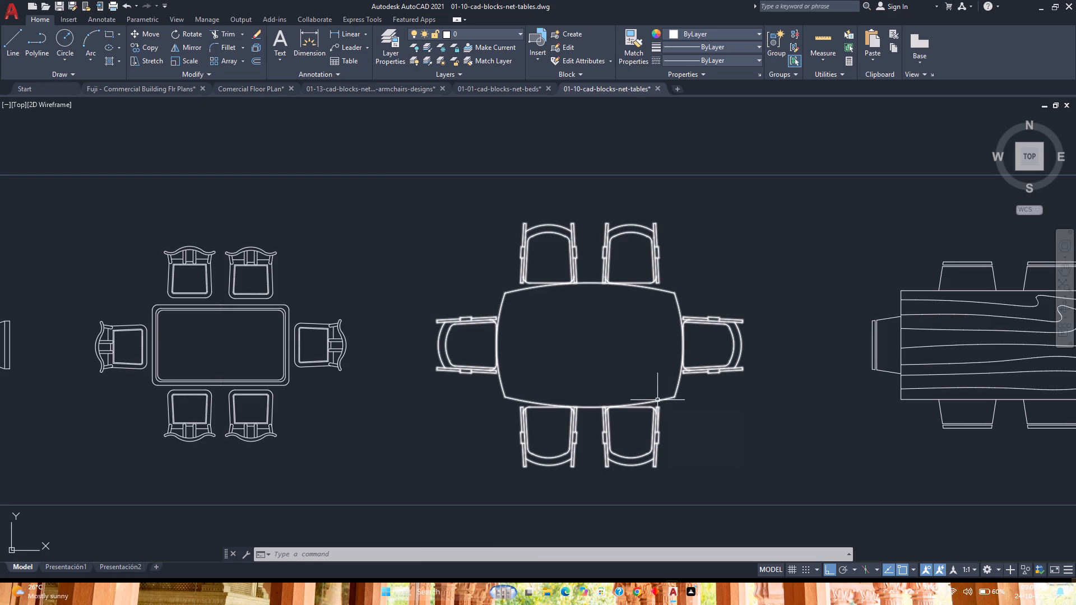
pyautogui.scroll(-2, 657, 400)
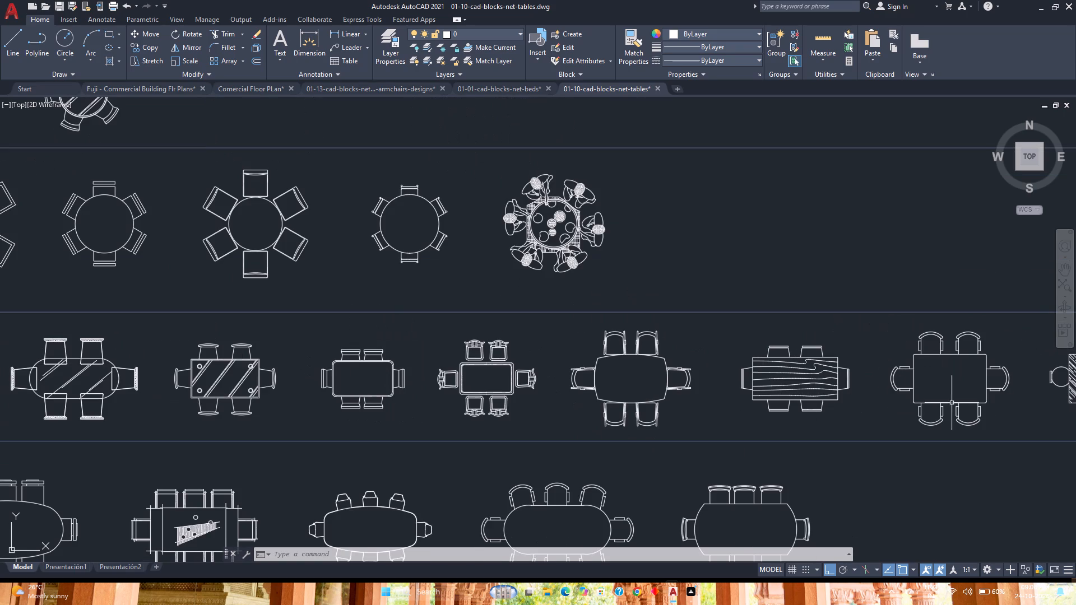
# Copy the rounded rectangular six-chair table block with place settings from the row's end into the Fuji floor plan drawing, placing it beside the plan.
pyautogui.moveTo(992, 403); pyautogui.dragTo(555, 406, button='middle')
pyautogui.middleClick(555, 406)
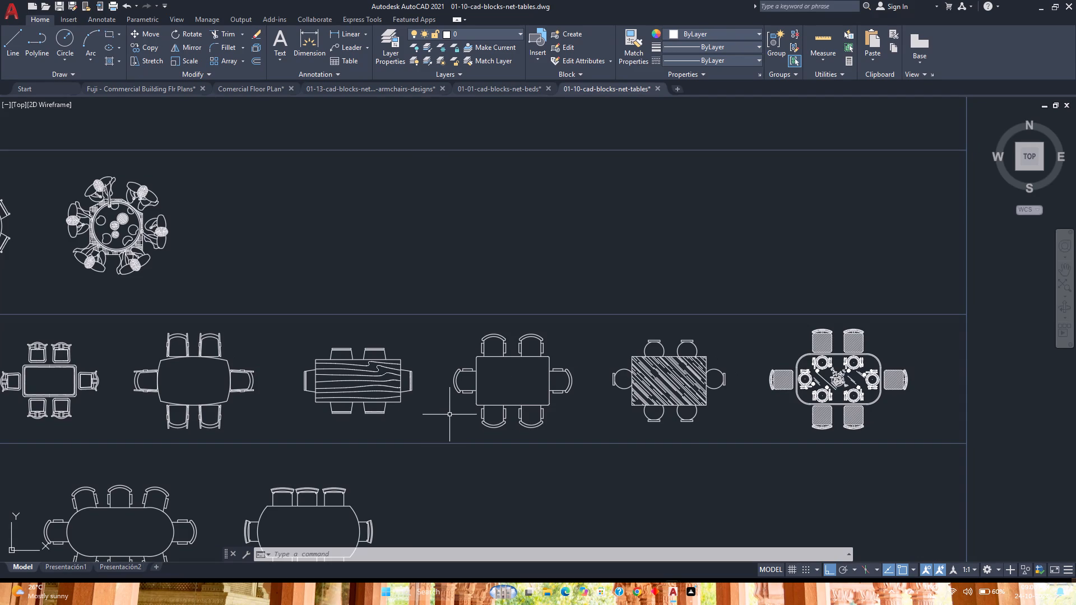
pyautogui.click(847, 391)
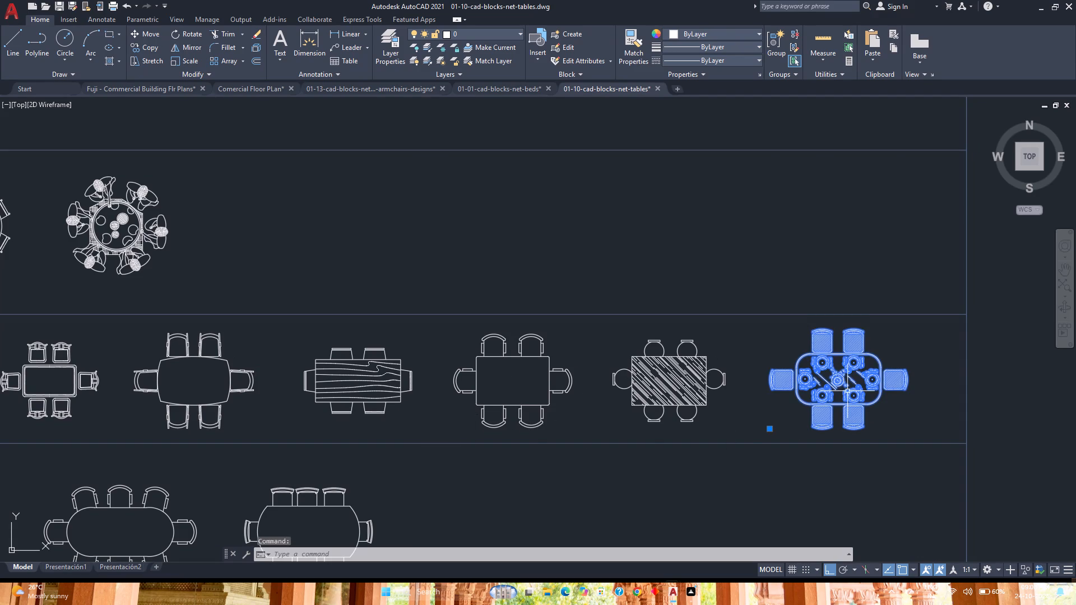
pyautogui.hotkey('ctrl', 'c')
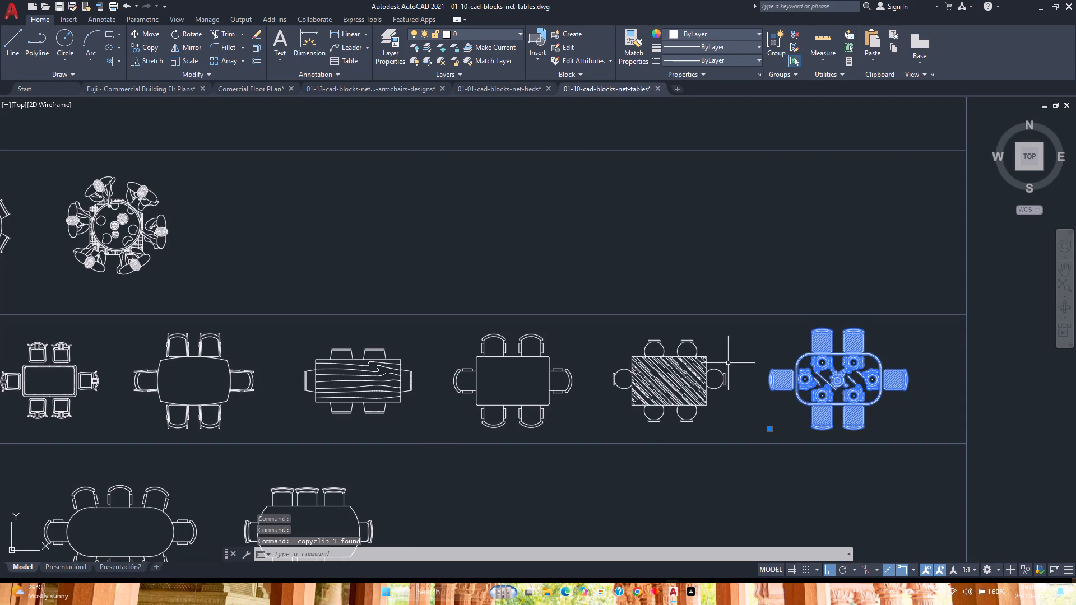
pyautogui.click(168, 91)
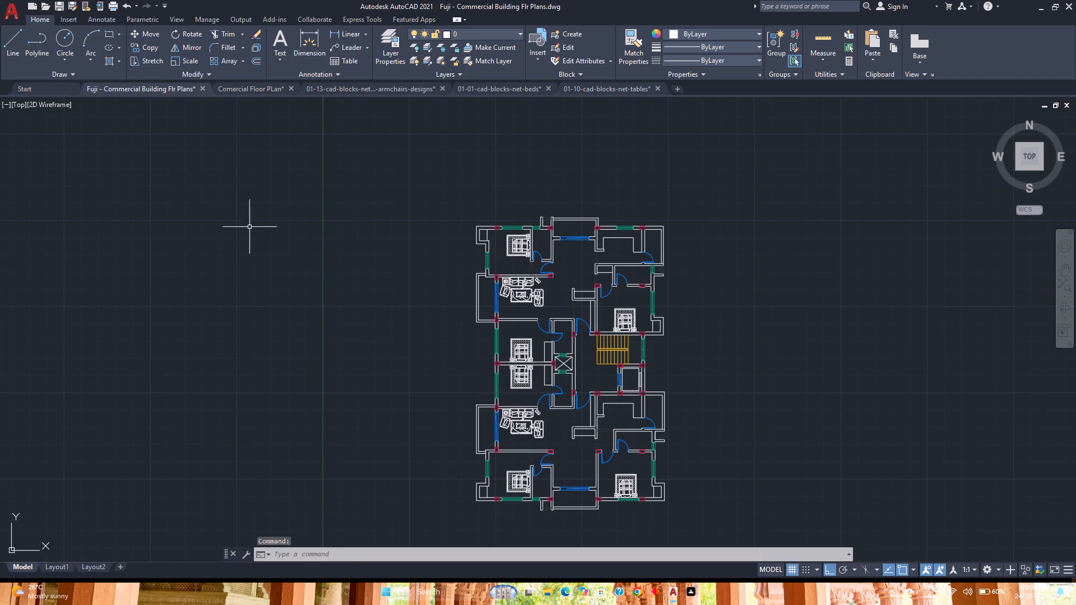
pyautogui.scroll(3, 569, 303)
pyautogui.scroll(-1, 572, 303)
pyautogui.moveTo(572, 303); pyautogui.dragTo(153, 328, button='middle')
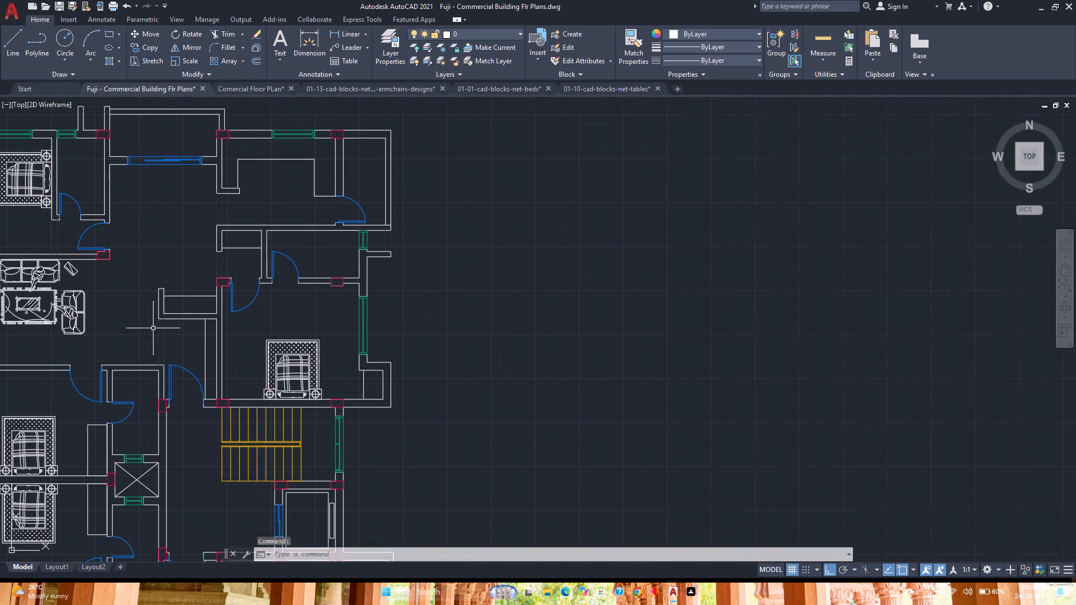
pyautogui.scroll(-1, 153, 328)
pyautogui.hotkey('ctrl', 'v')
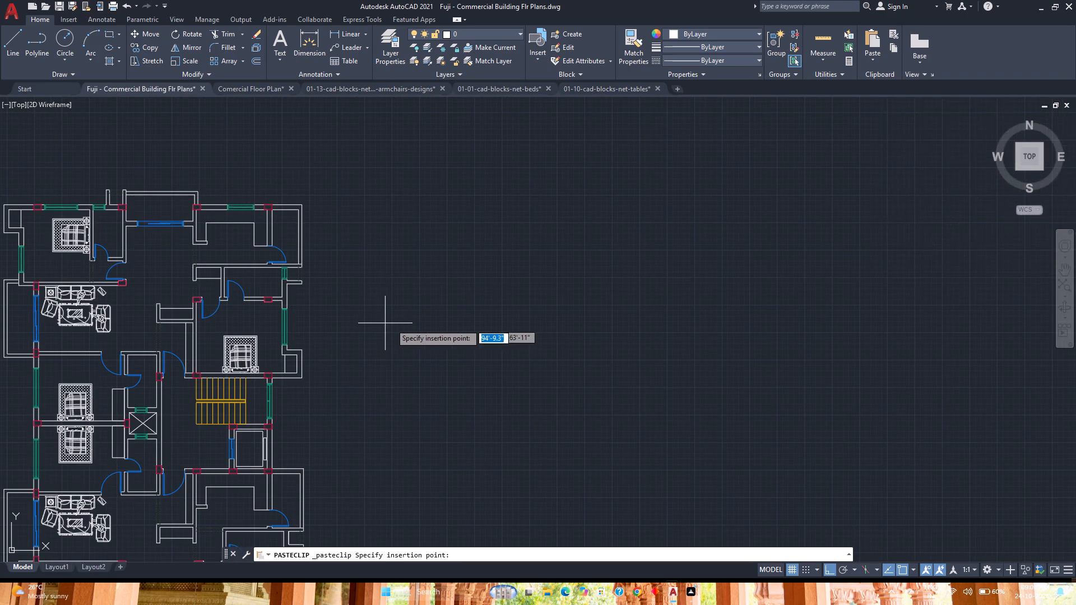
pyautogui.scroll(-5, 375, 356)
pyautogui.scroll(4, 434, 376)
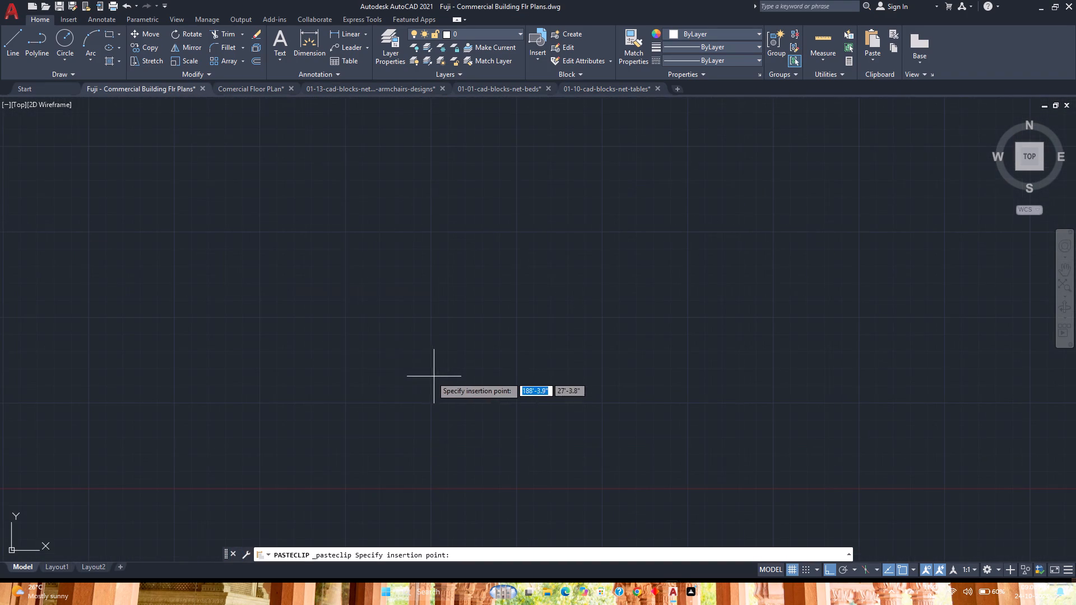
pyautogui.click(347, 375)
# Draw a vertical construction line through the left edge of the pasted table's lower-left chair seat.
pyautogui.scroll(-2, 343, 371)
pyautogui.scroll(2, 519, 327)
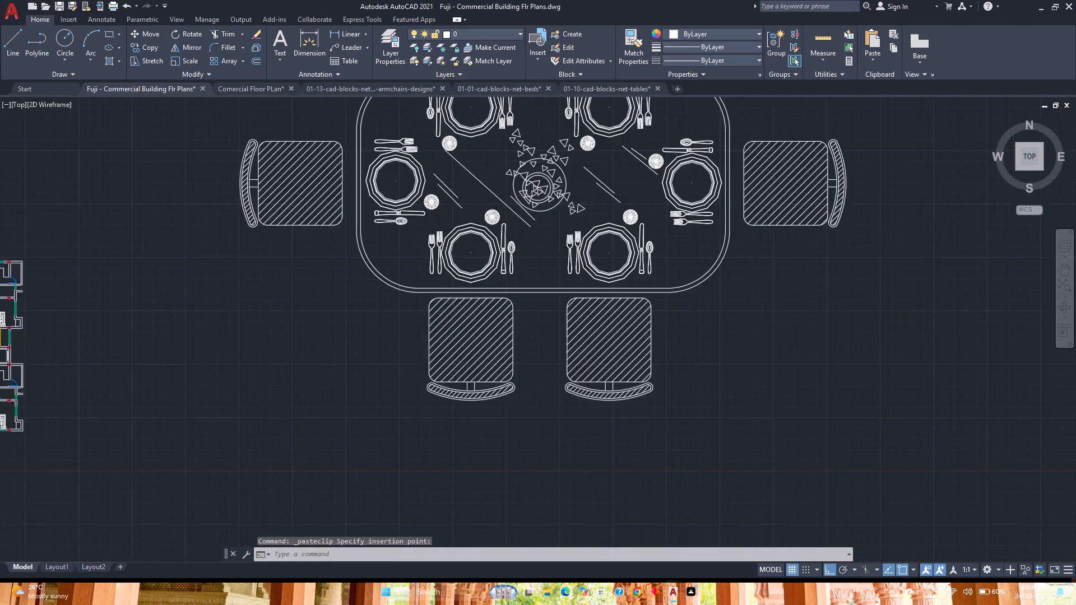
pyautogui.scroll(1, 519, 327)
pyautogui.scroll(-1, 519, 327)
pyautogui.write('xl')
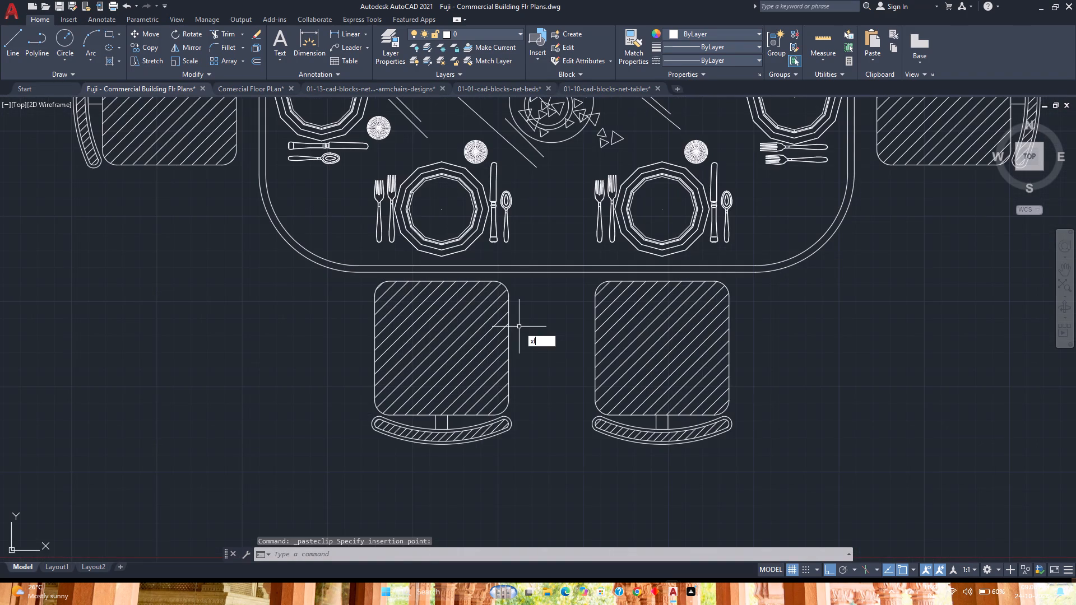
pyautogui.press('Return')
pyautogui.press('v')
pyautogui.press('Return')
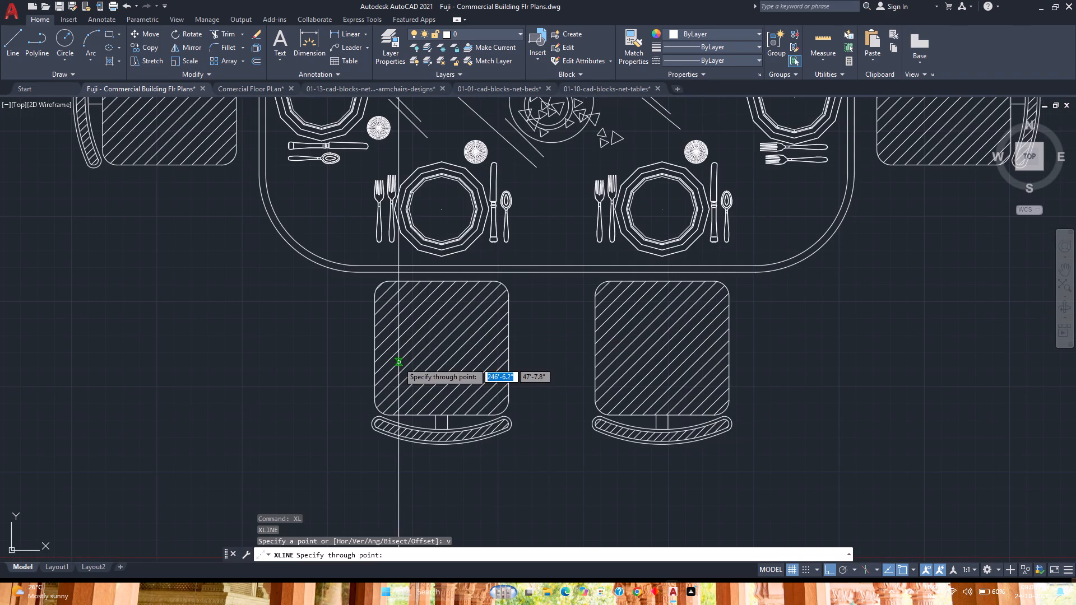
pyautogui.click(375, 336)
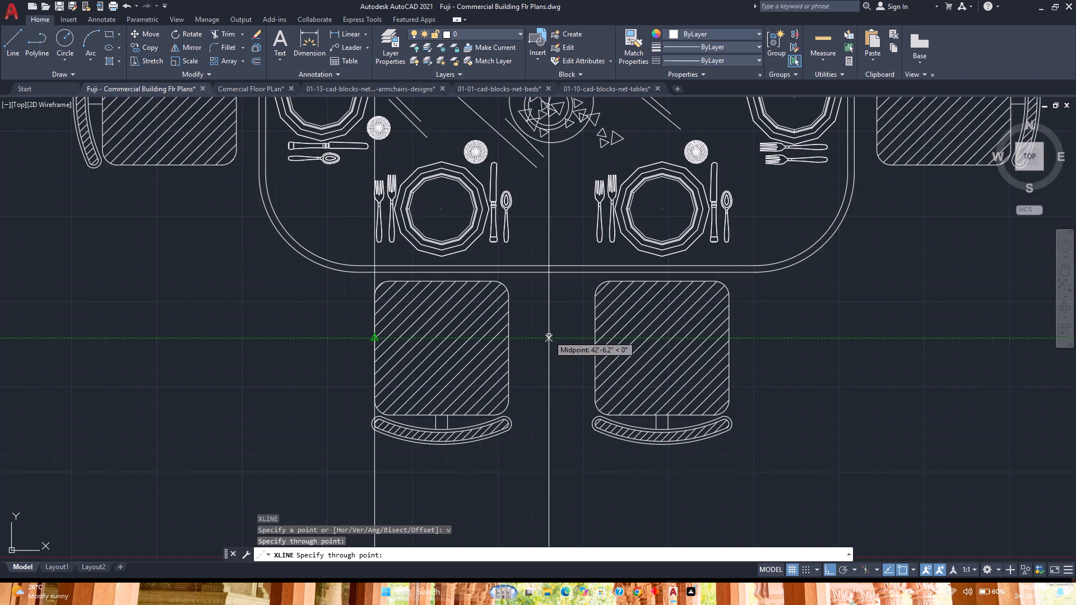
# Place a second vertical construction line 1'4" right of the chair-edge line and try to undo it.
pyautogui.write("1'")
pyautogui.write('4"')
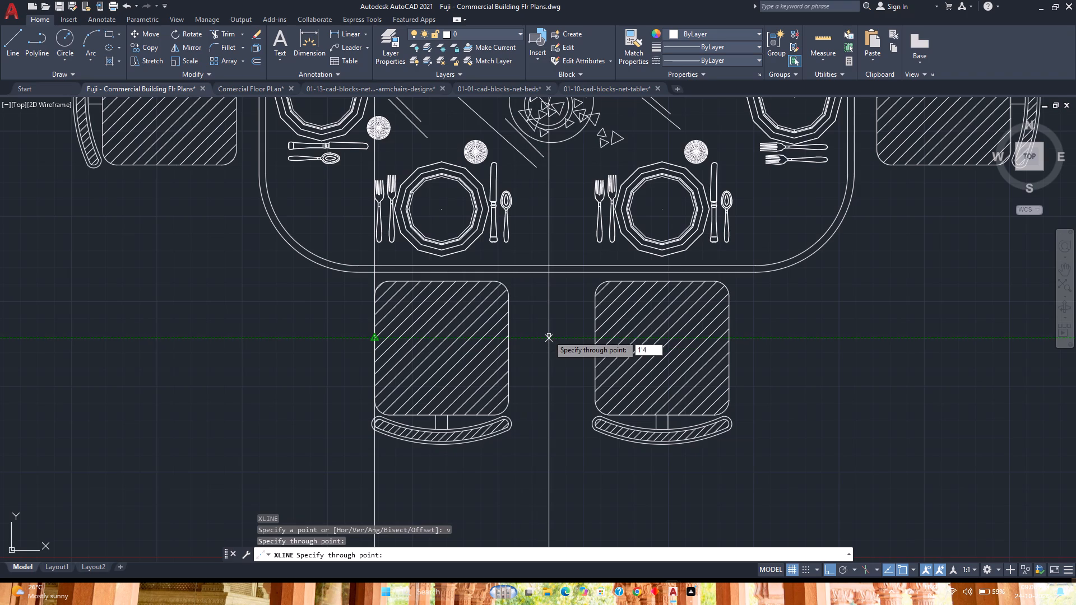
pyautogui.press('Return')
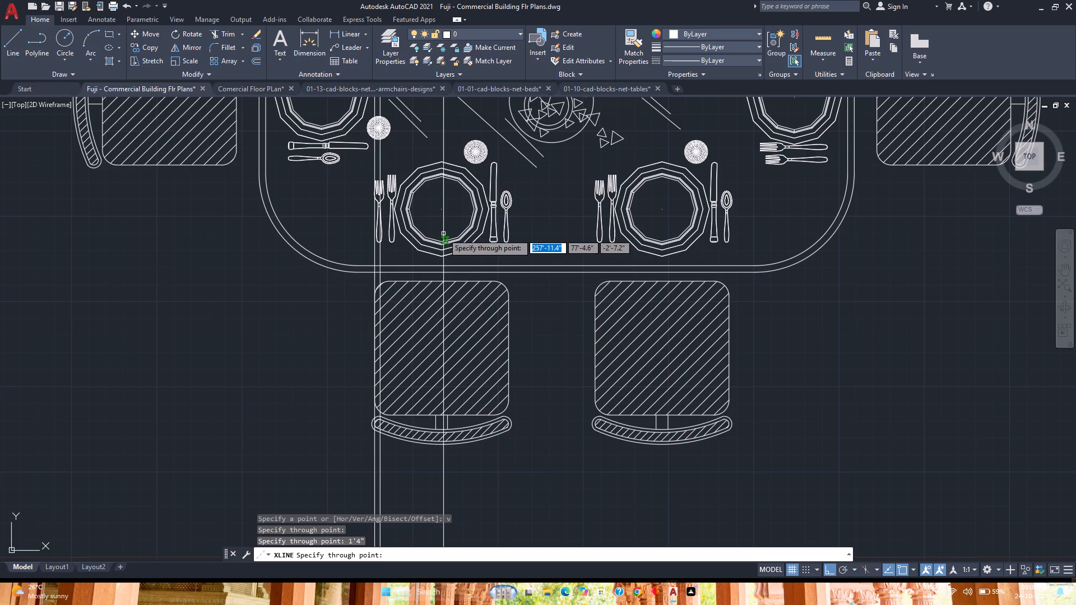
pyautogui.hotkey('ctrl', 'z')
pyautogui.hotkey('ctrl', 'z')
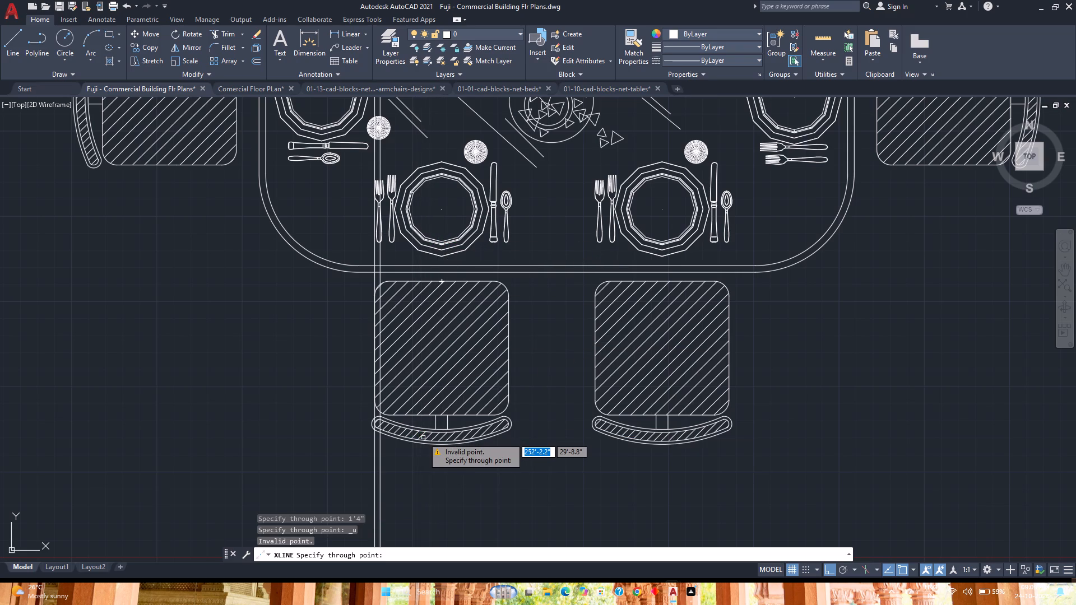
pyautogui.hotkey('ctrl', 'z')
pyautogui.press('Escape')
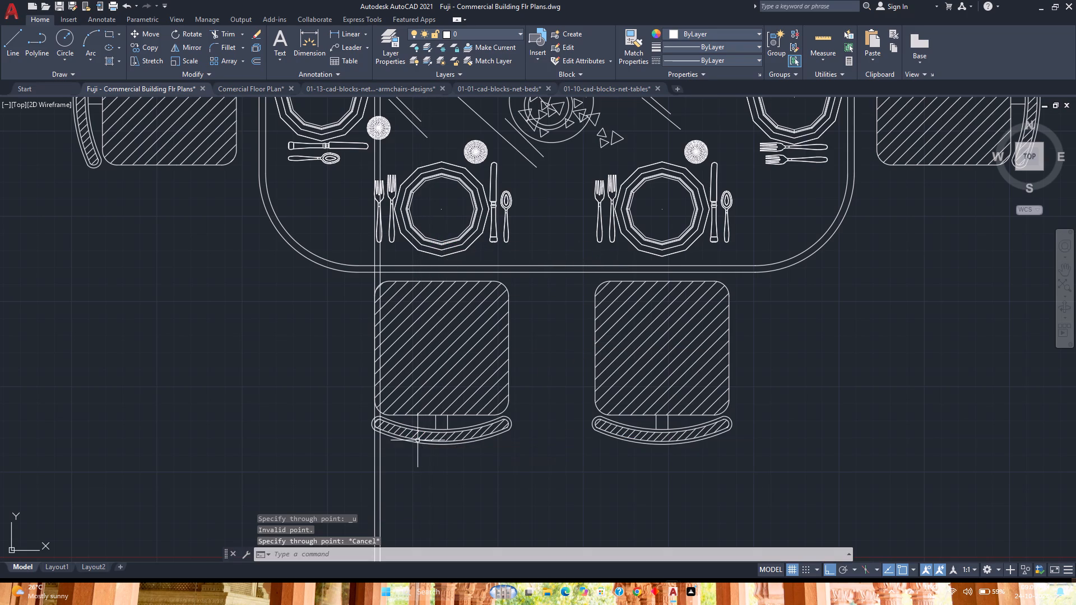
# Offset the chair-edge construction line 1'6" to the right, across the chair.
pyautogui.scroll(4, 365, 465)
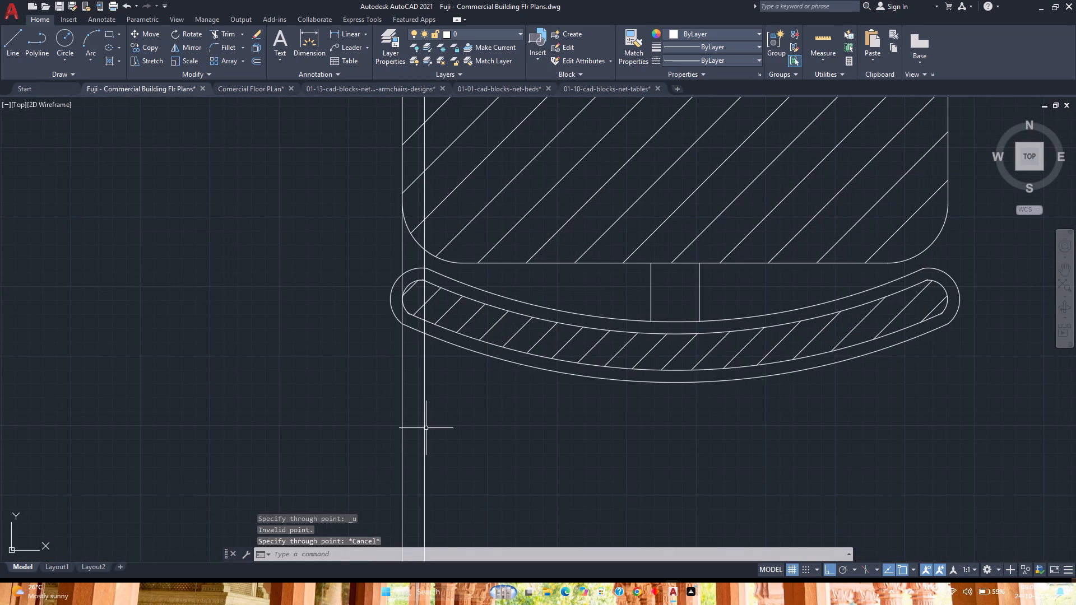
pyautogui.click(258, 58)
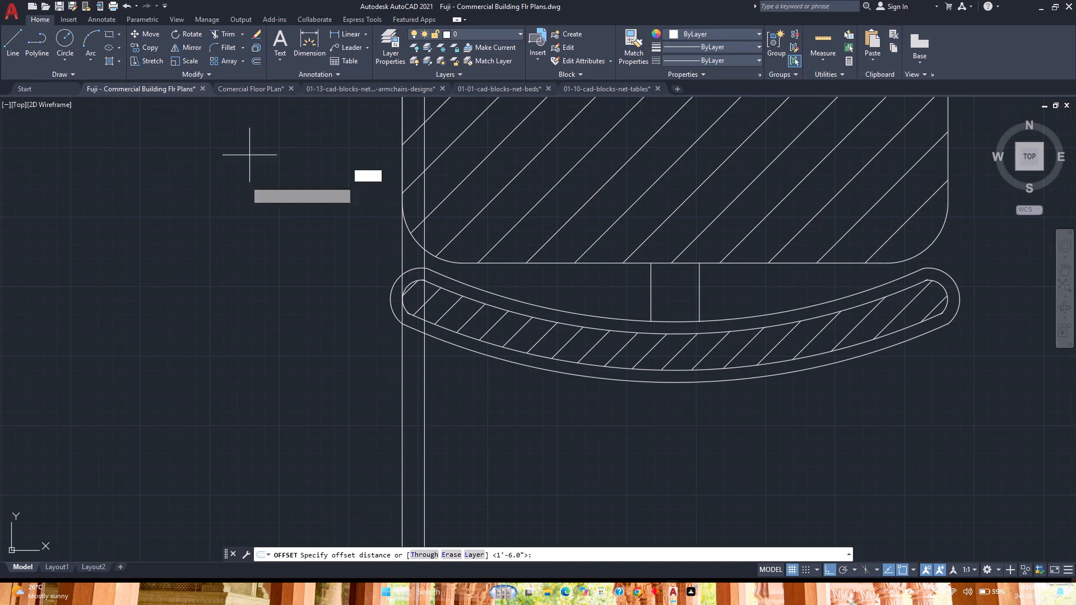
pyautogui.write('1\'6"')
pyautogui.press('Return')
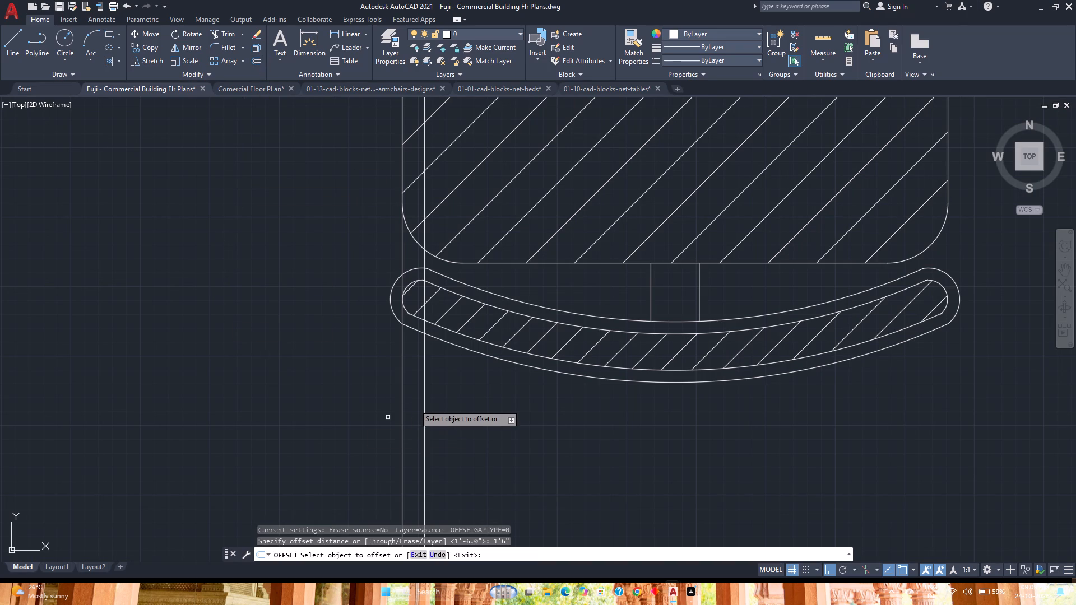
pyautogui.click(402, 389)
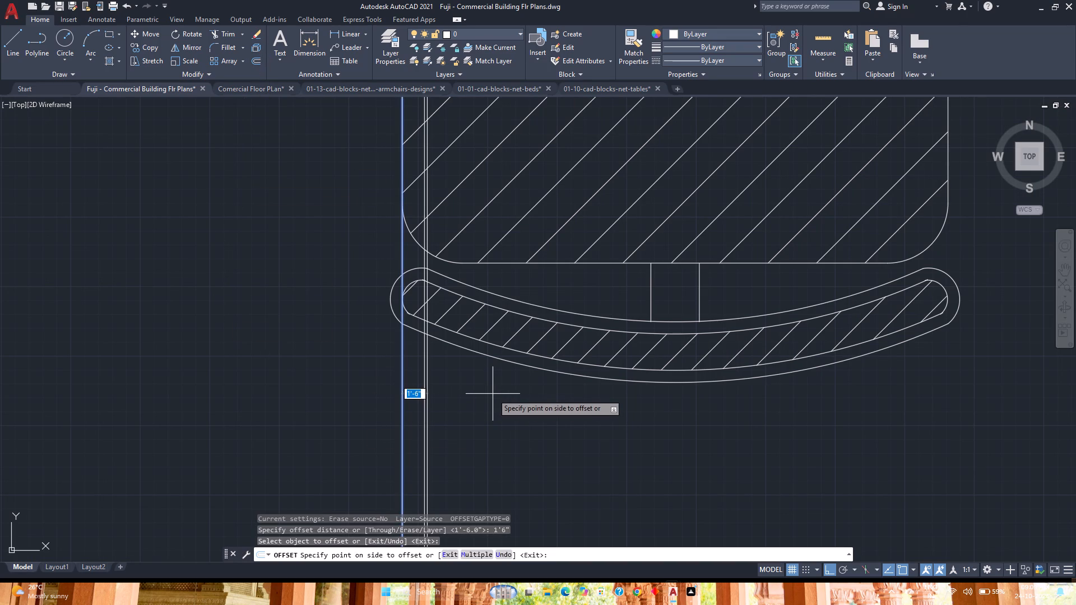
pyautogui.click(493, 394)
pyautogui.press('Escape')
# Delete the construction line at 1'4", leaving the chair-edge line and its 1'6" offset.
pyautogui.scroll(2, 438, 385)
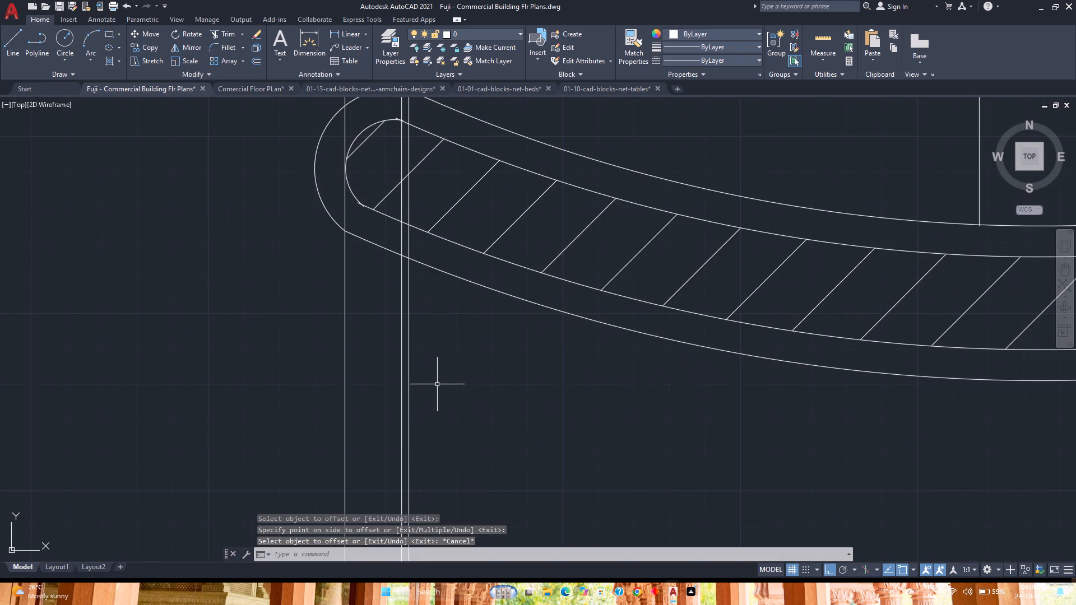
pyautogui.click(402, 353)
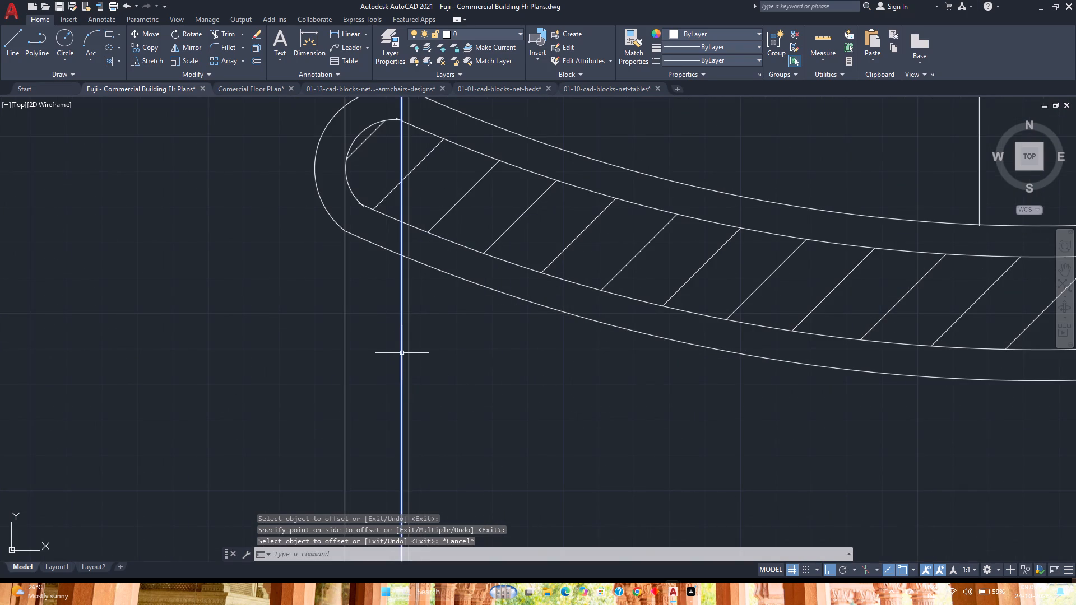
pyautogui.press('Delete')
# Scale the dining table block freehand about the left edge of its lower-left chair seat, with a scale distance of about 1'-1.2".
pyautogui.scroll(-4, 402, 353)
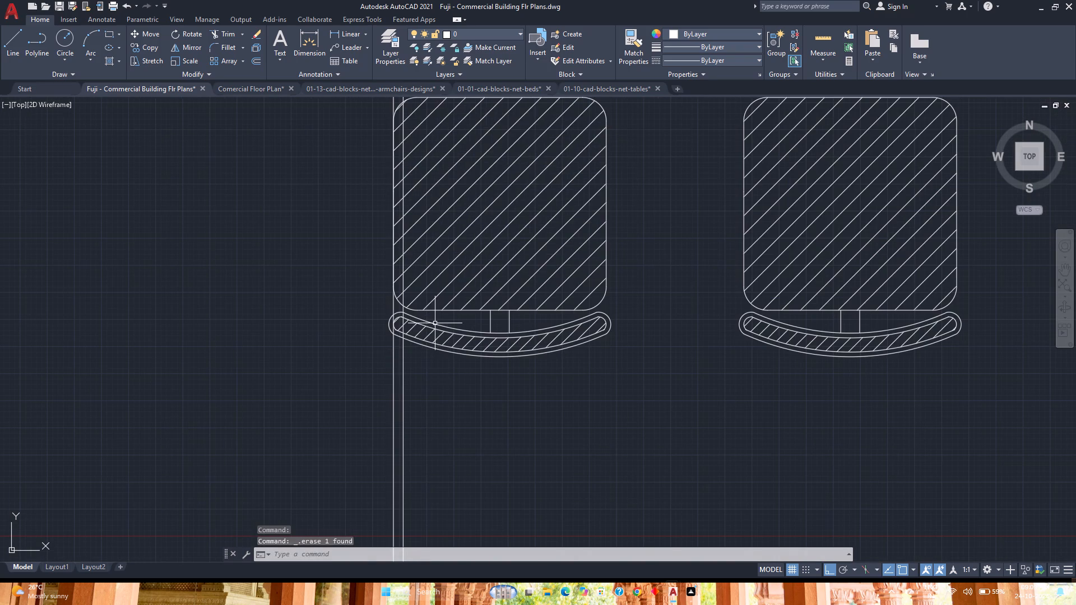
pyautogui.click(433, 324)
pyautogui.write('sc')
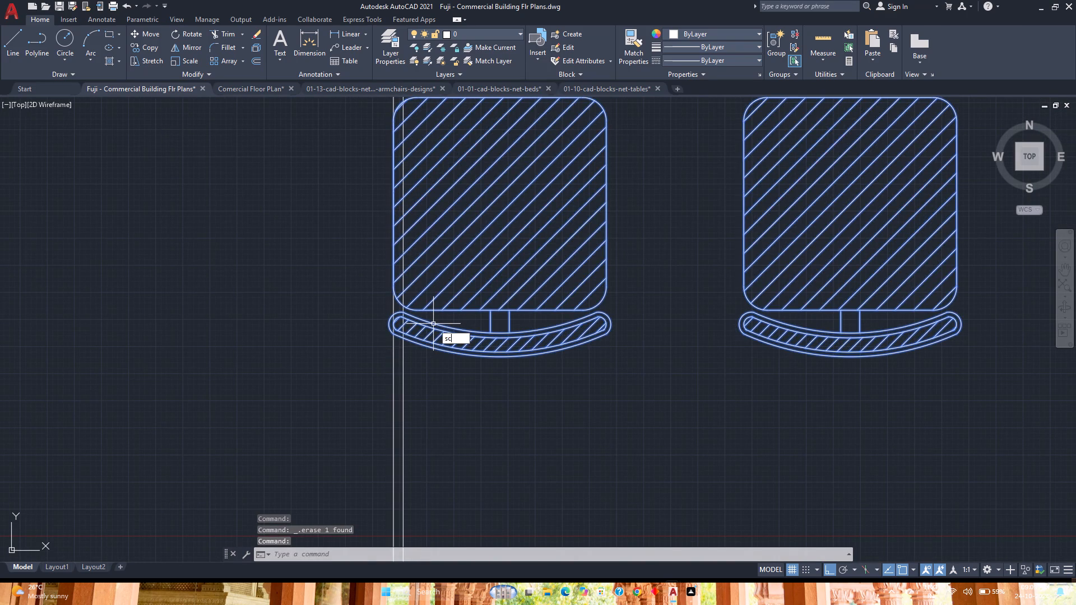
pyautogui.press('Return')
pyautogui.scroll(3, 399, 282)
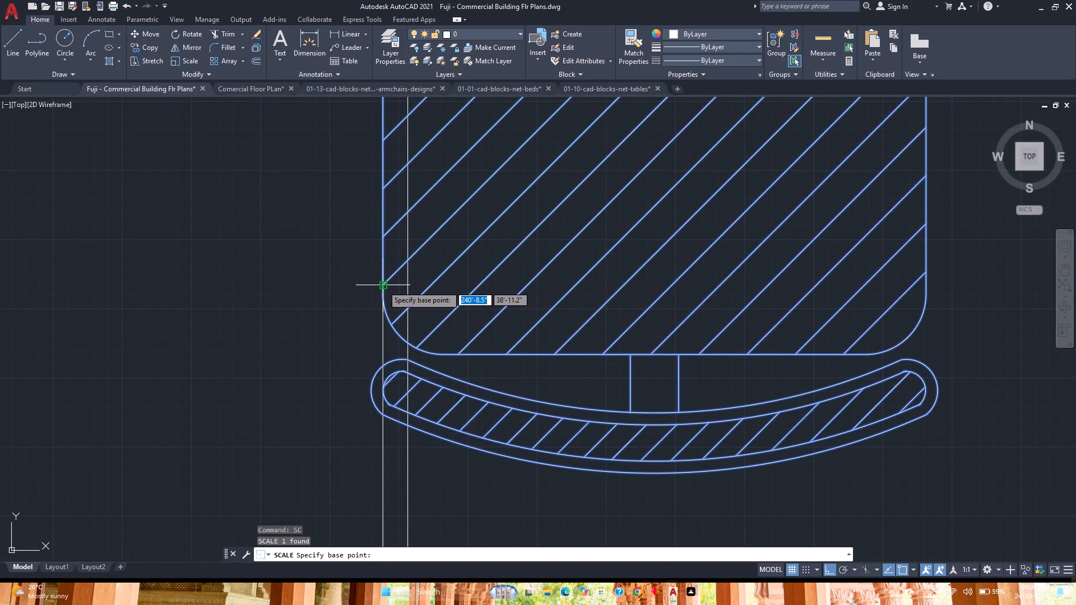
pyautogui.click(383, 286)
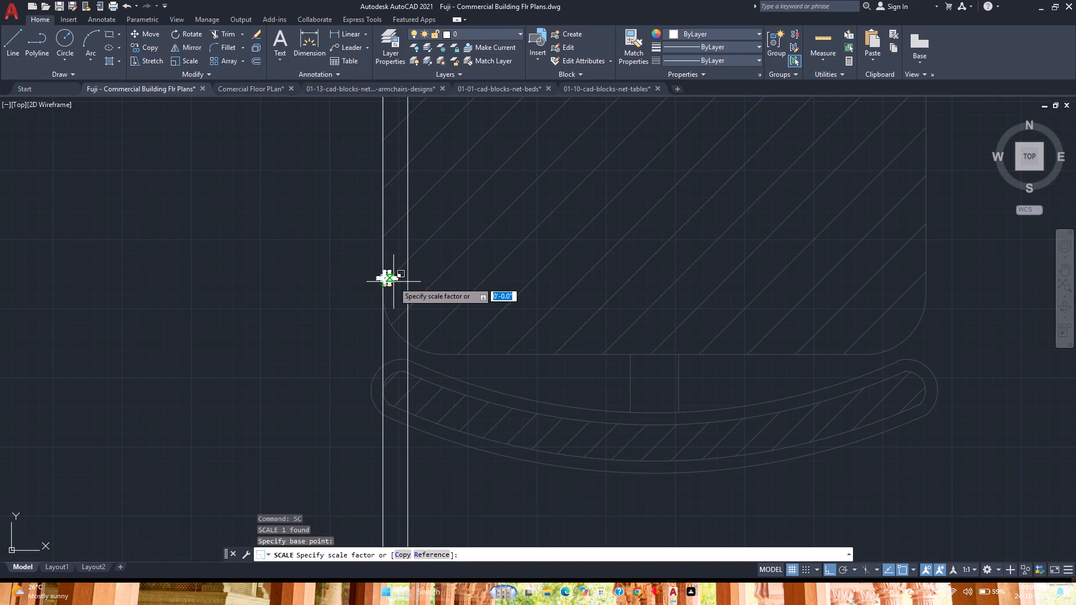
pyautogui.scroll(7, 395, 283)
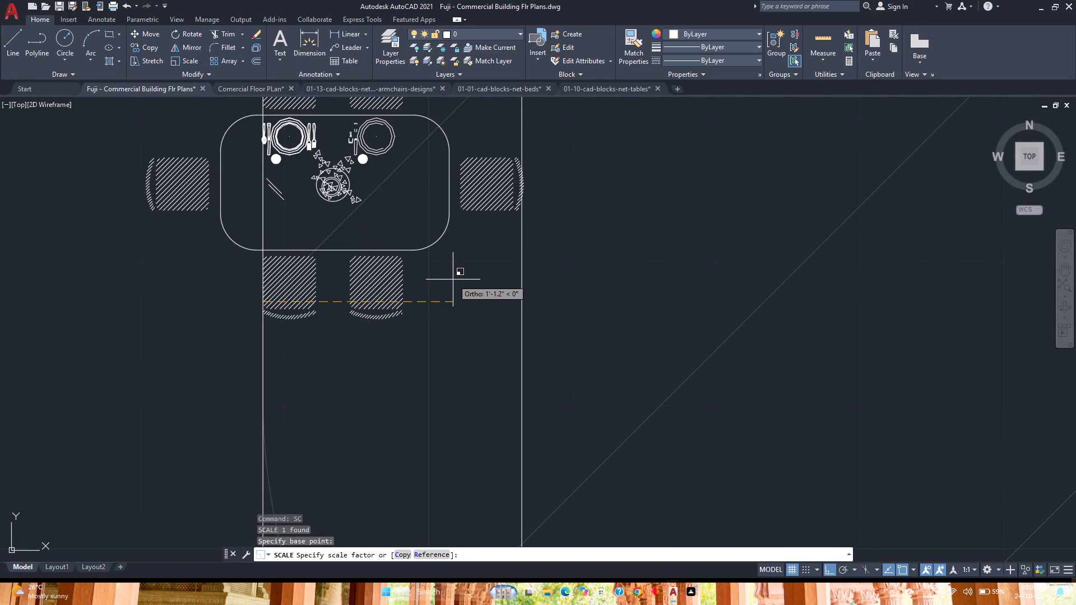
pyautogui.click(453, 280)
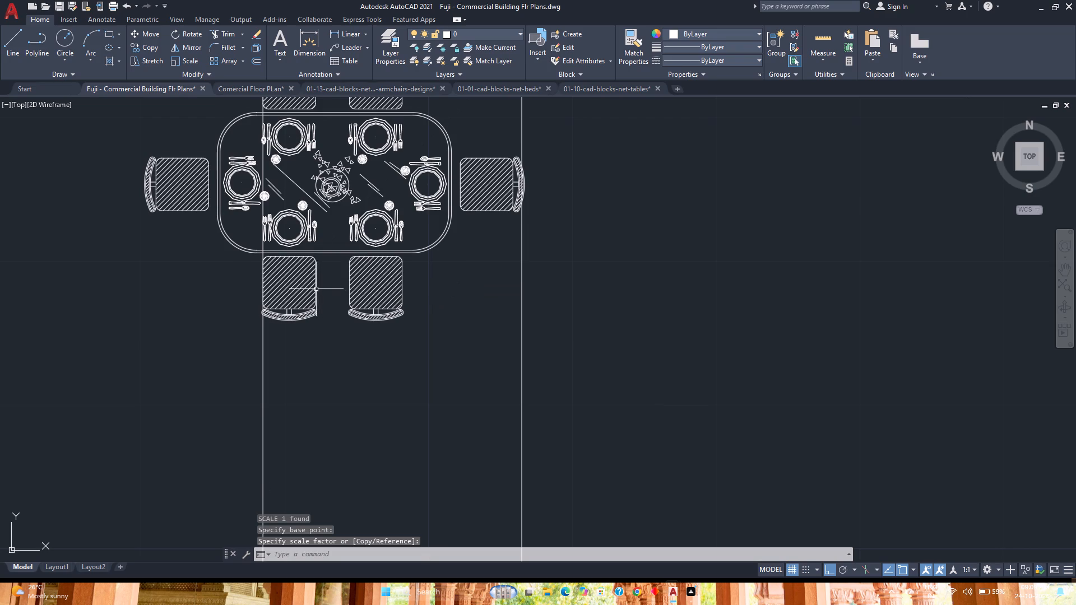
# Scale the dining table block by reference, from the lower-left chair seat's width to the 1'6" spacing between the two construction lines.
pyautogui.click(316, 289)
pyautogui.press('s')
pyautogui.press('c')
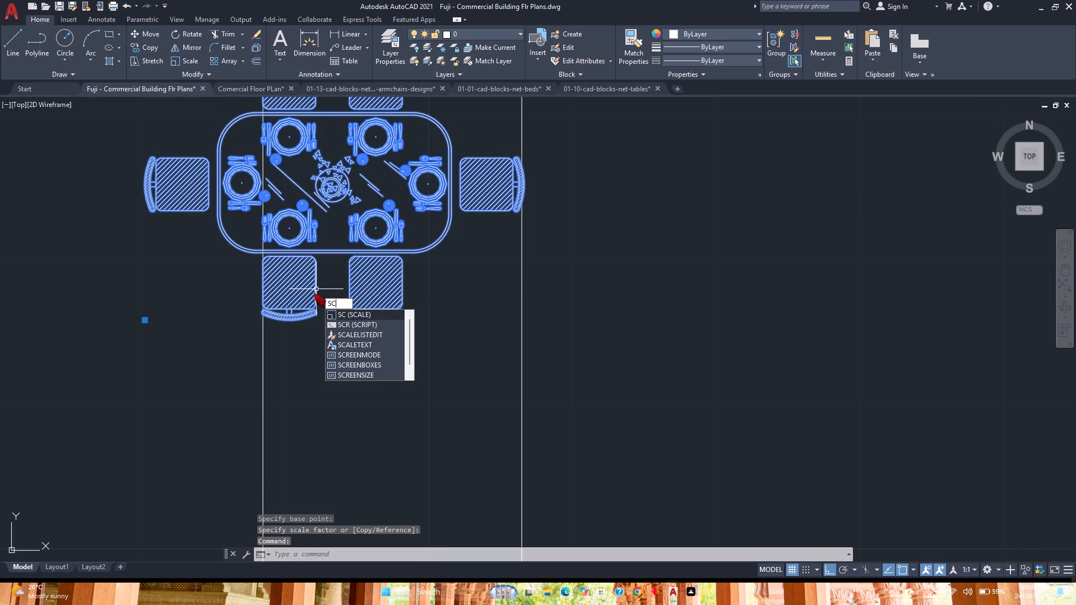
pyautogui.press('Return')
pyautogui.scroll(8, 267, 292)
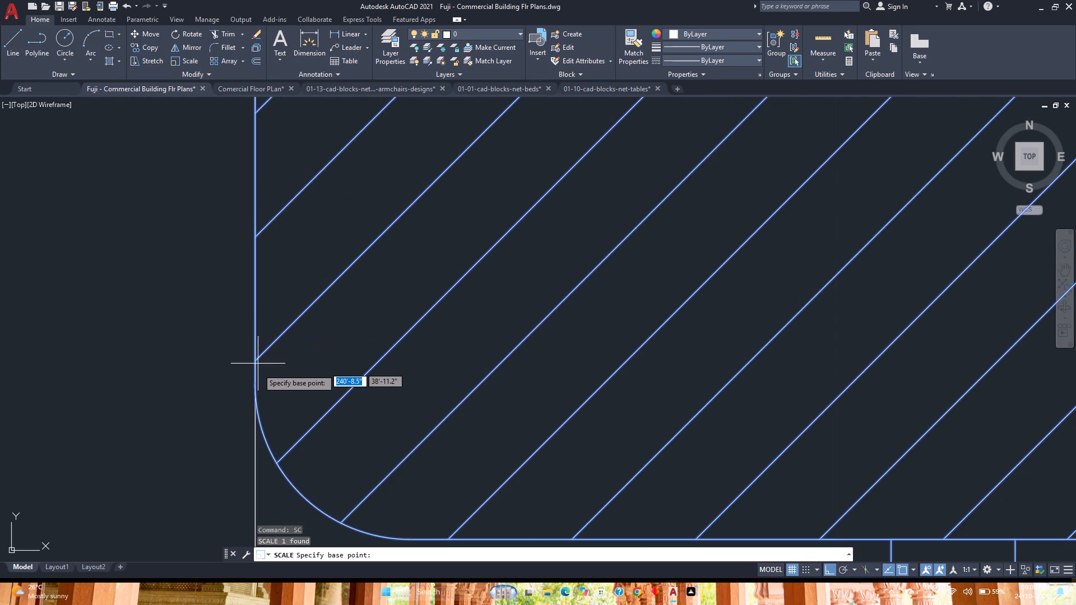
pyautogui.click(256, 361)
pyautogui.scroll(-2, 256, 361)
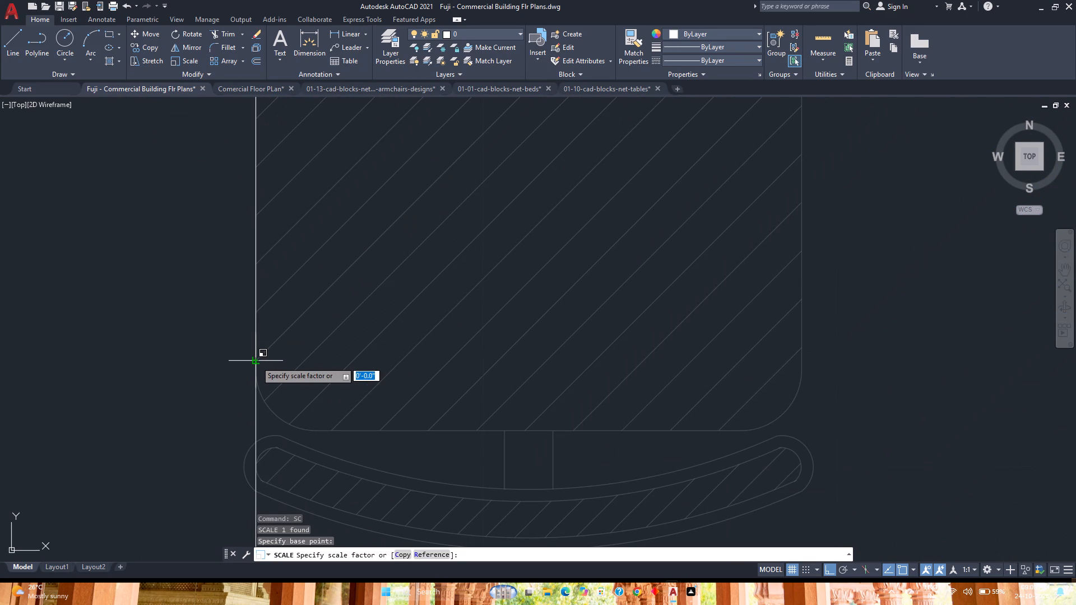
pyautogui.press('r')
pyautogui.press('Return')
pyautogui.click(256, 361)
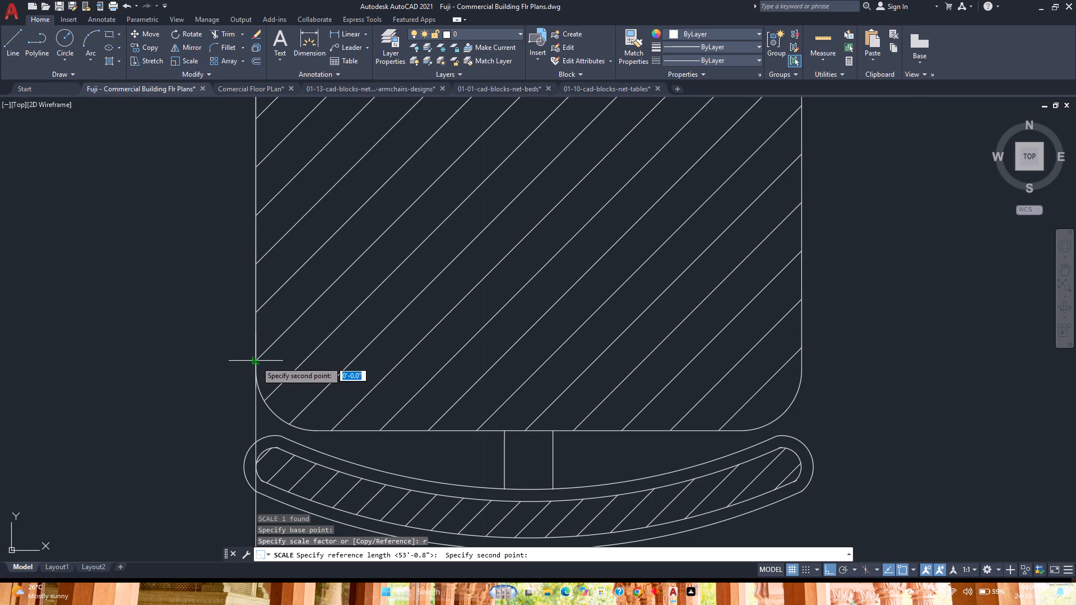
pyautogui.scroll(-3, 256, 361)
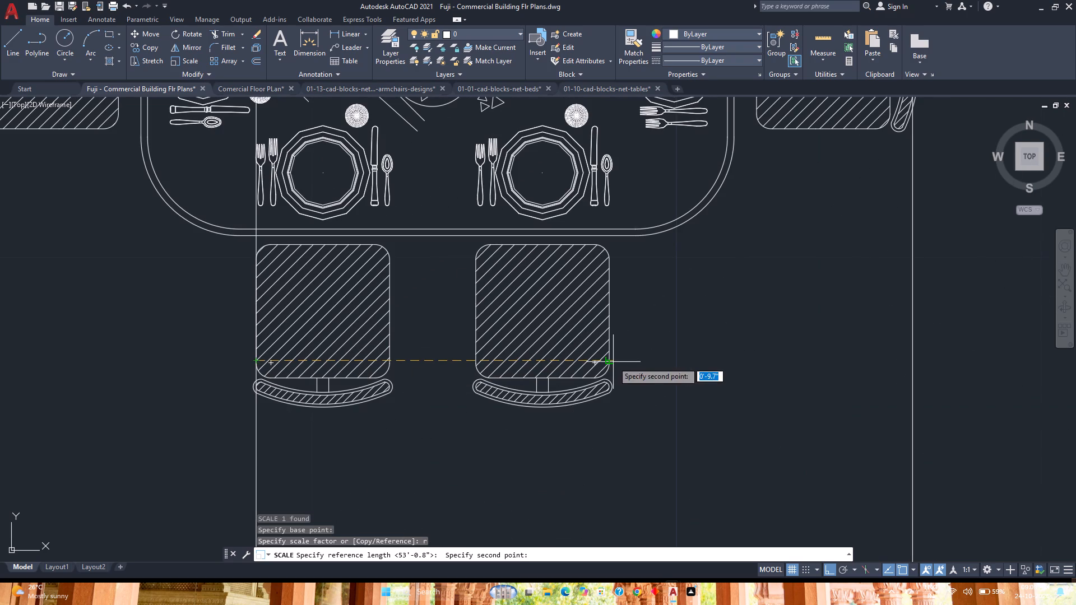
pyautogui.scroll(3, 396, 357)
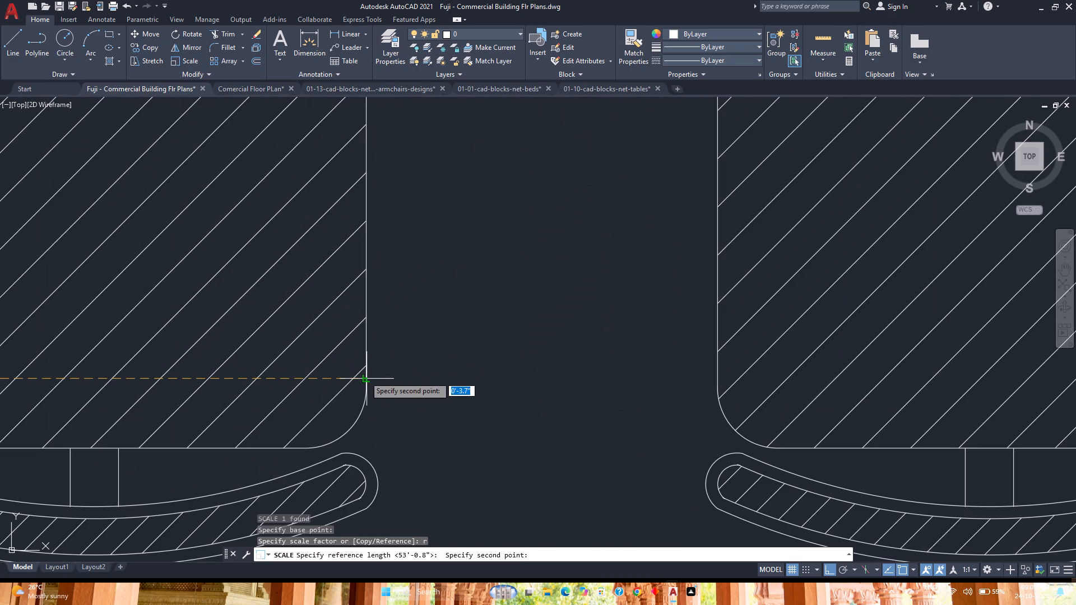
pyautogui.click(365, 376)
pyautogui.scroll(-3, 403, 376)
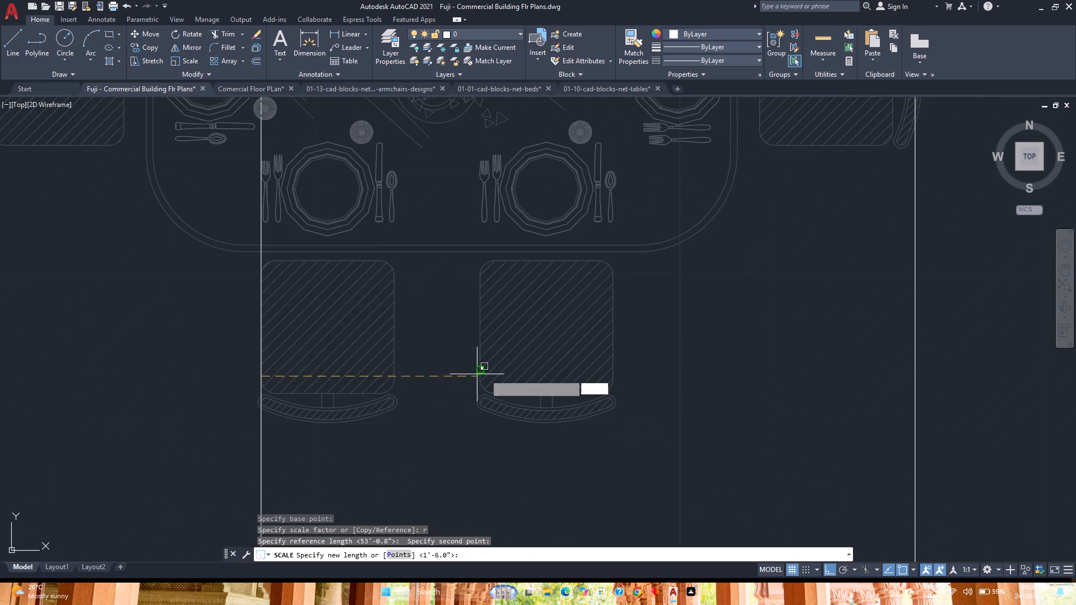
pyautogui.click(913, 374)
# Delete the two vertical construction lines crossing the dining table block.
pyautogui.scroll(-7, 913, 374)
pyautogui.moveTo(913, 374); pyautogui.dragTo(746, 339, button='middle')
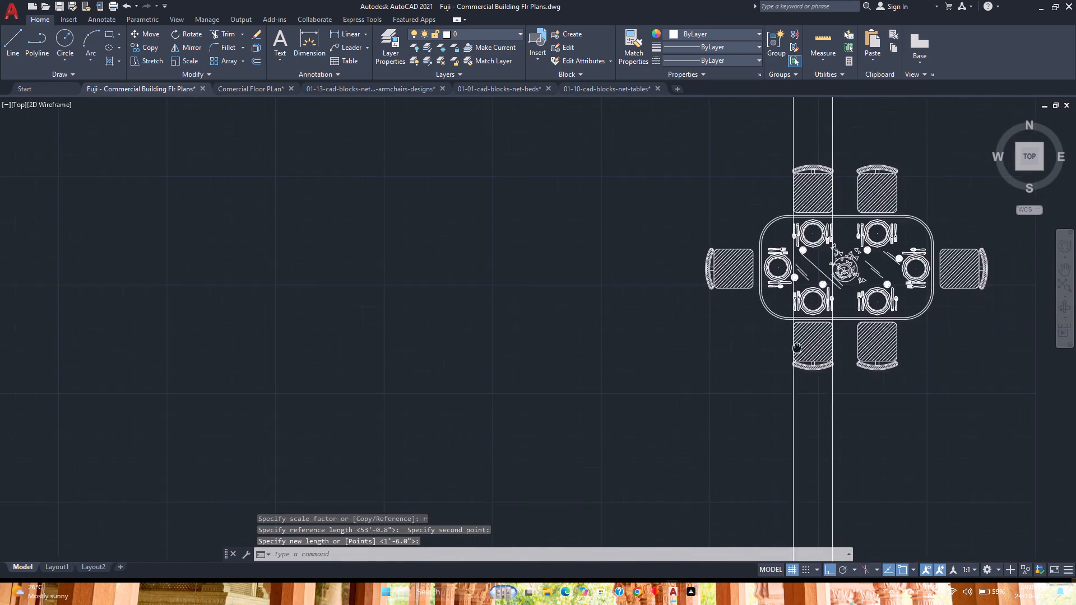
pyautogui.moveTo(746, 339); pyautogui.dragTo(650, 329, button='middle')
pyautogui.click(665, 391)
pyautogui.moveTo(470, 384); pyautogui.dragTo(463, 384)
pyautogui.press('Delete')
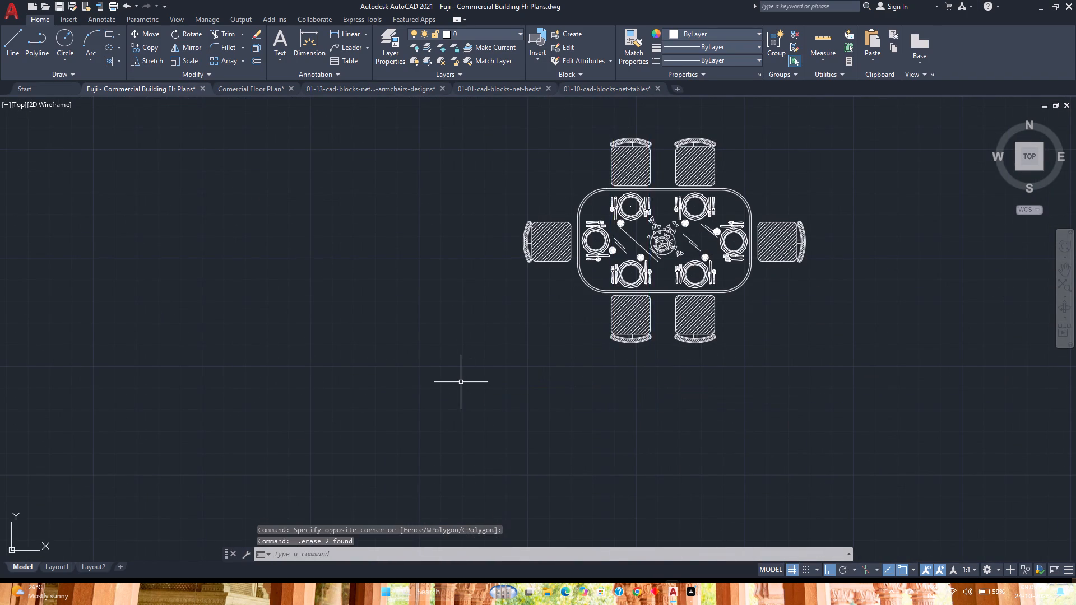
# Rotate the dining table block 270° about a point near its centre, so that its long side runs vertically.
pyautogui.scroll(-5, 461, 382)
pyautogui.moveTo(462, 381); pyautogui.dragTo(519, 383, button='middle')
pyautogui.click(546, 369)
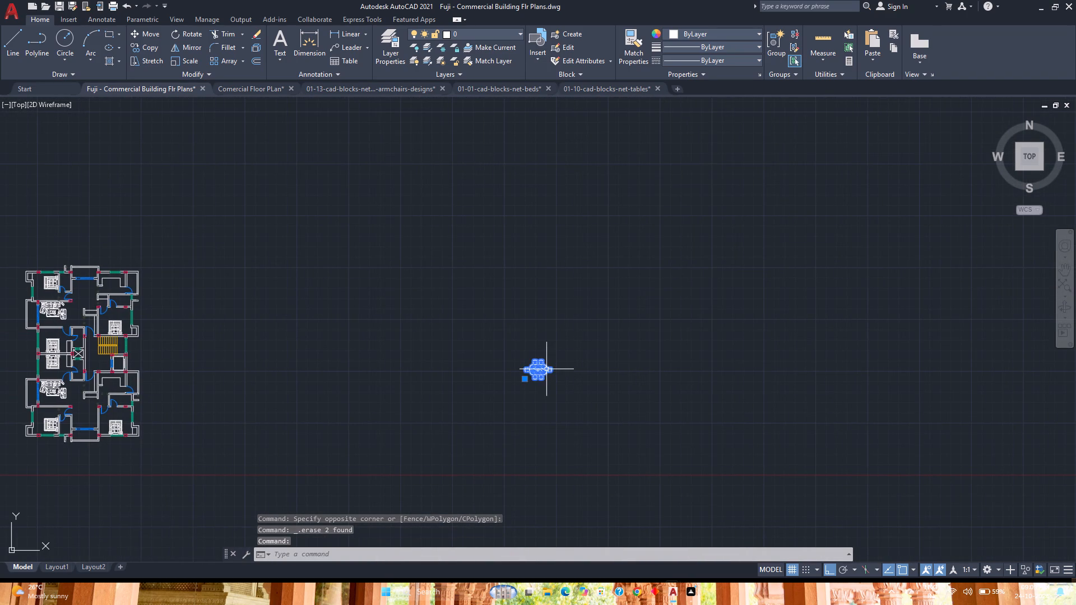
pyautogui.click(185, 34)
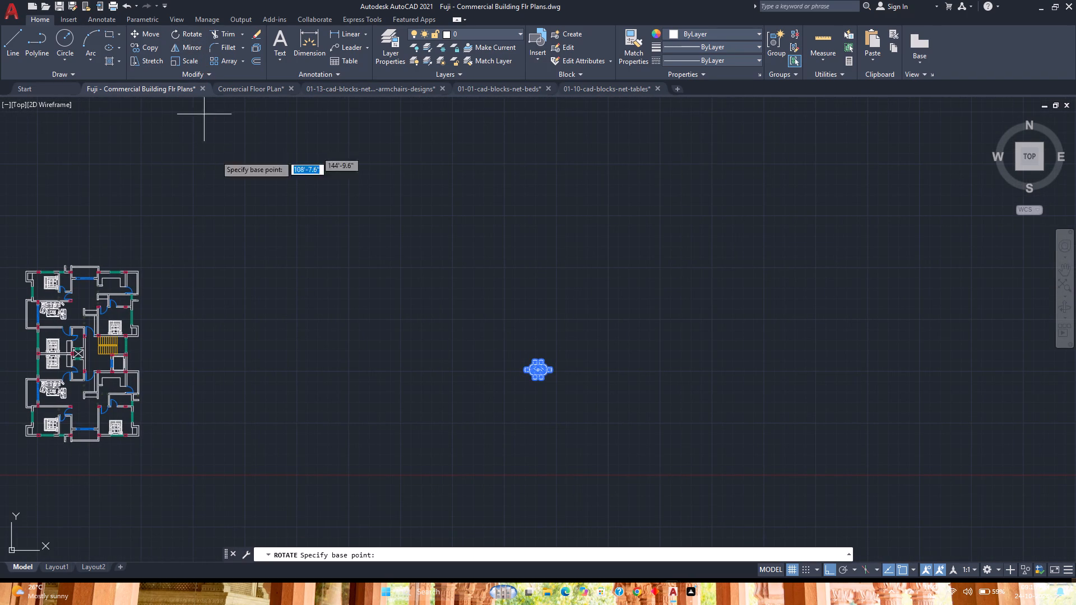
pyautogui.scroll(3, 510, 412)
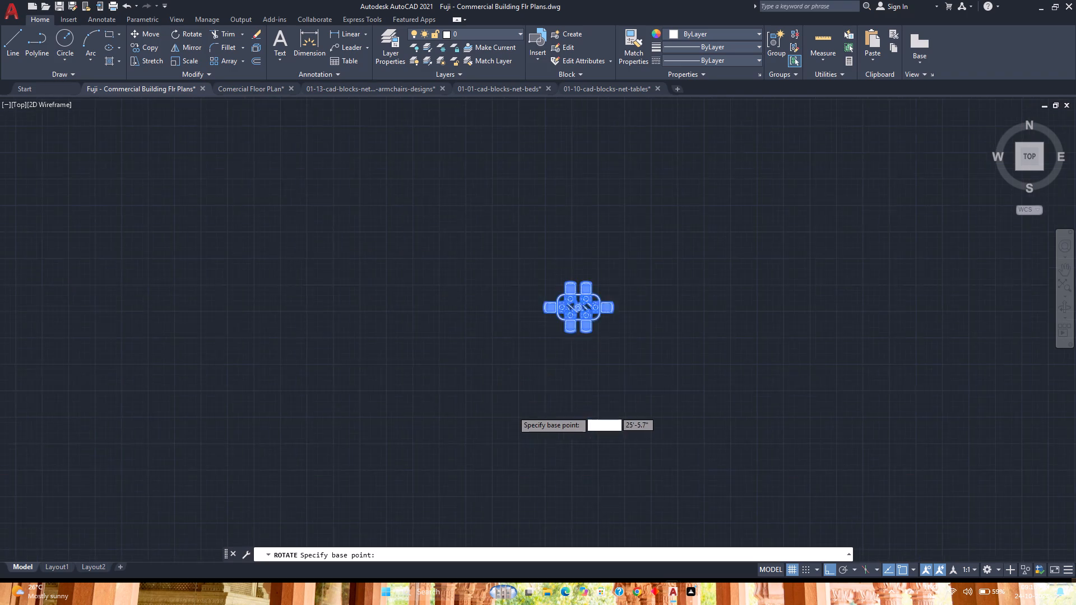
pyautogui.scroll(4, 620, 250)
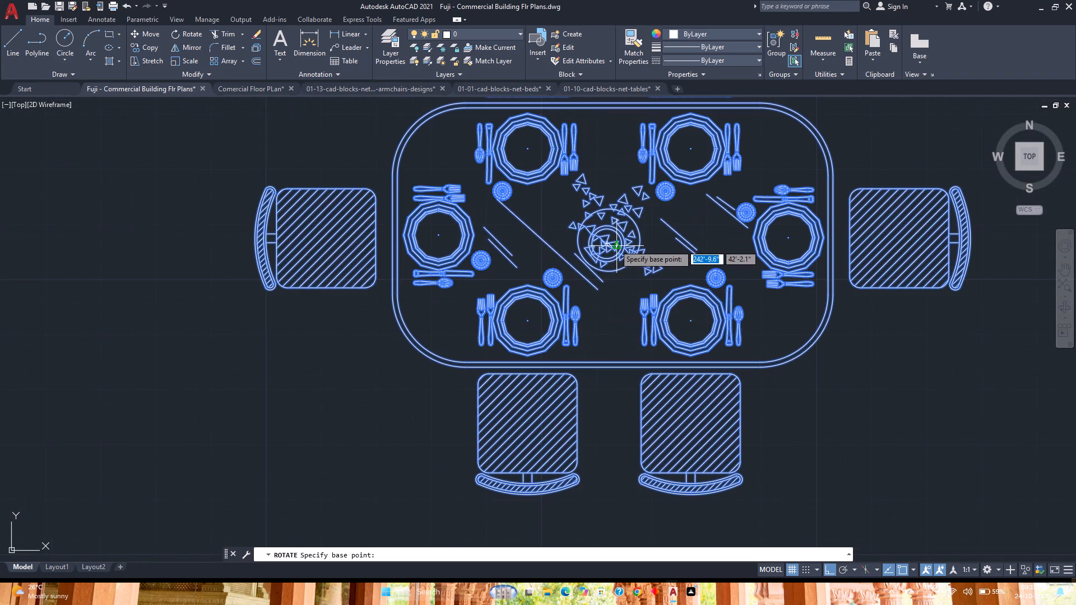
pyautogui.click(541, 215)
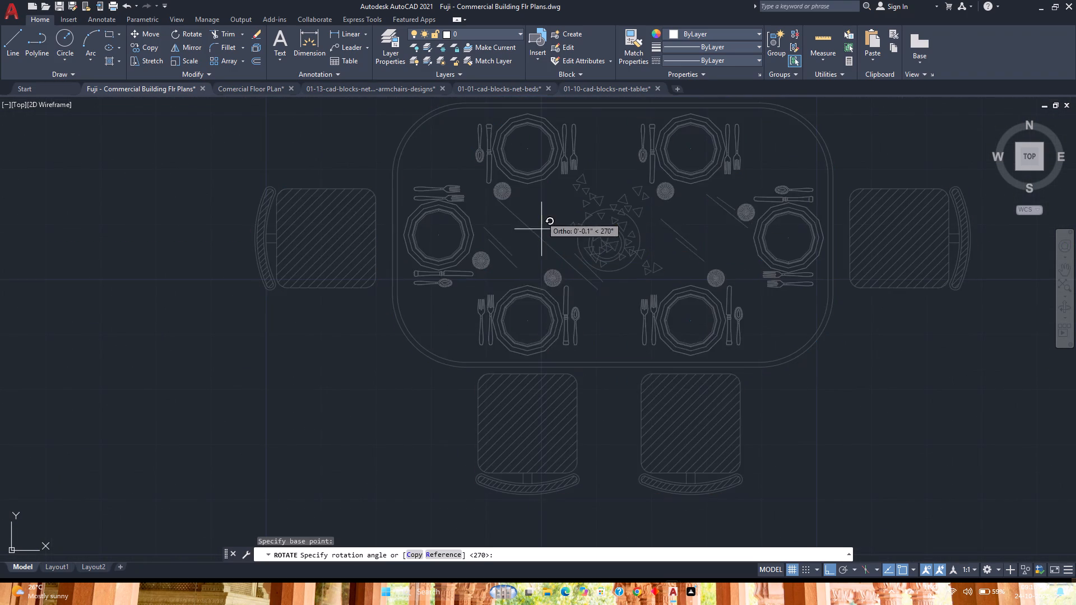
pyautogui.scroll(-5, 528, 341)
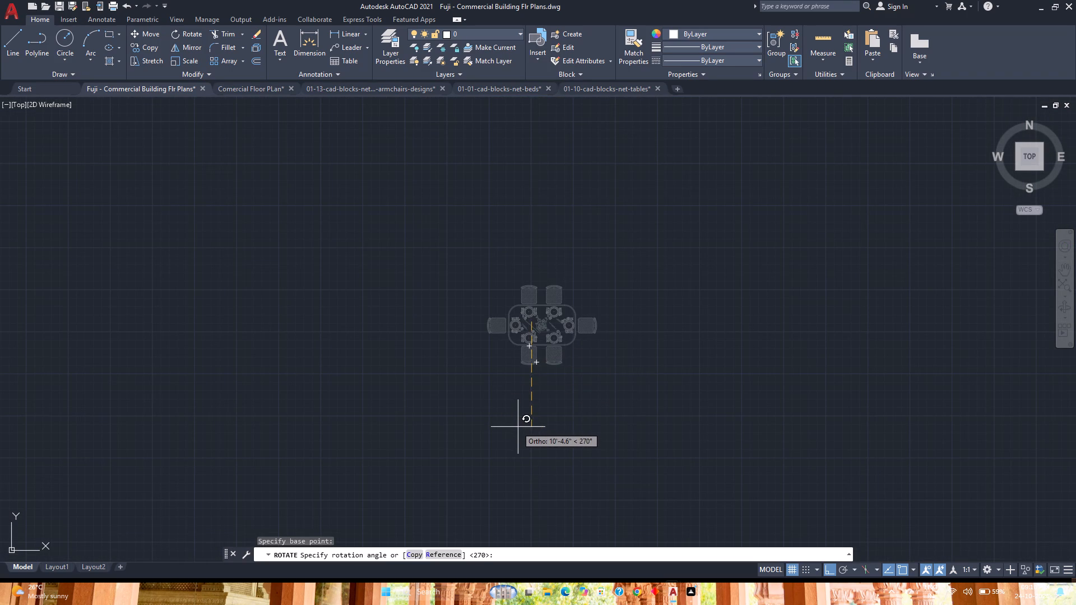
pyautogui.click(529, 427)
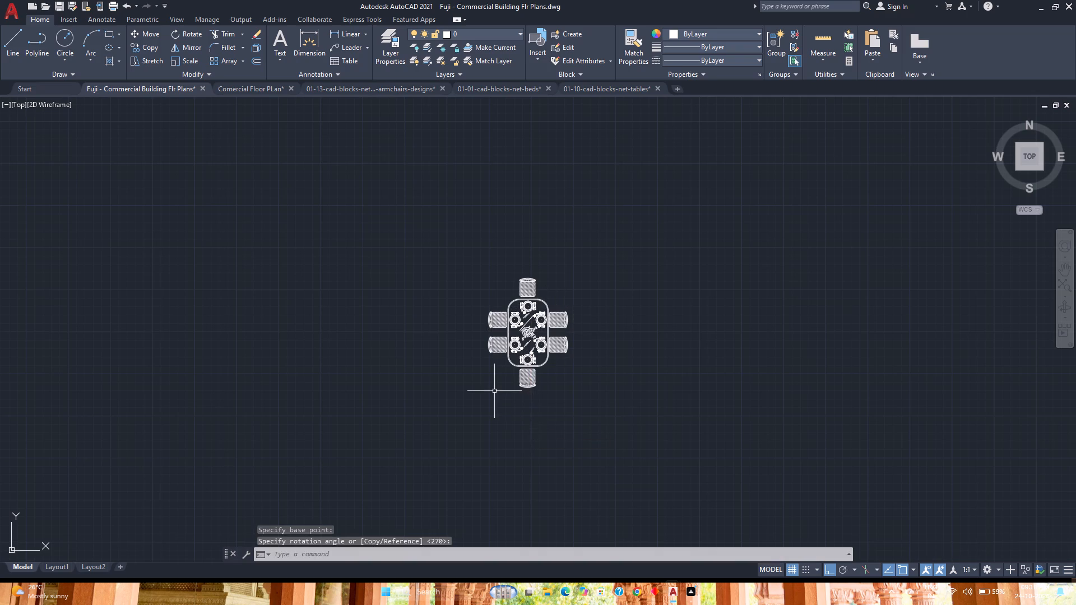
# Move the dining table block by its centrepiece, with Ortho off, to the empty space just east of the building's upper apartment.
pyautogui.scroll(-2, 494, 391)
pyautogui.click(516, 360)
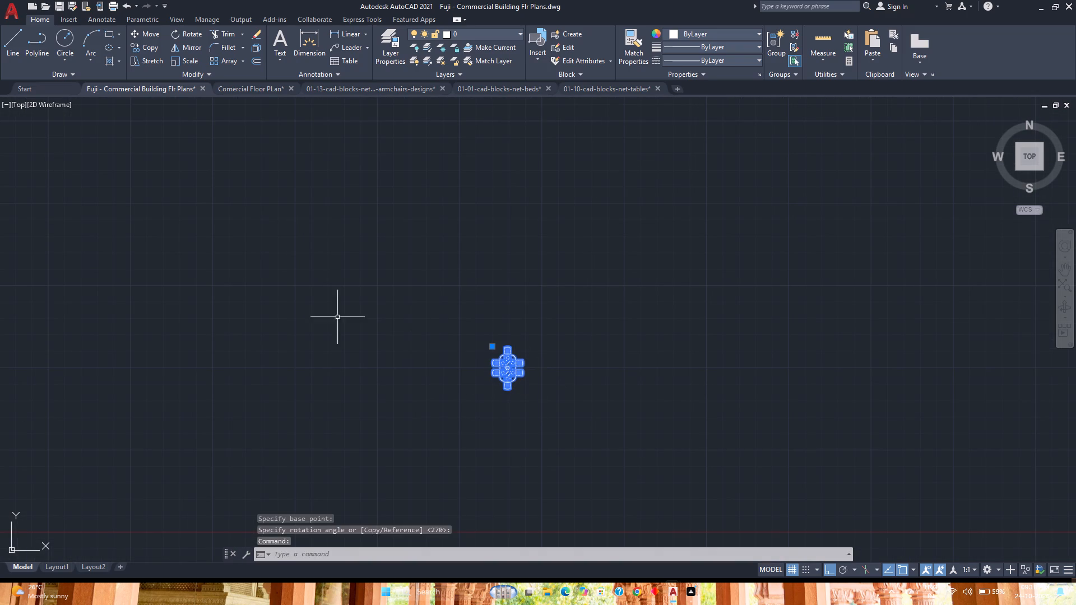
pyautogui.click(142, 30)
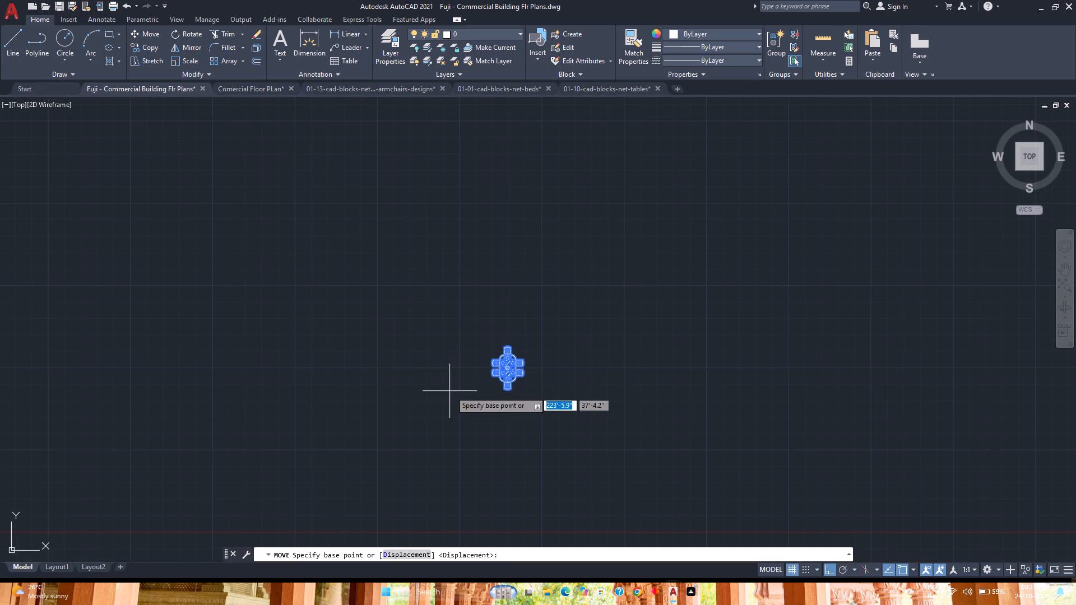
pyautogui.scroll(6, 521, 371)
pyautogui.scroll(4, 461, 362)
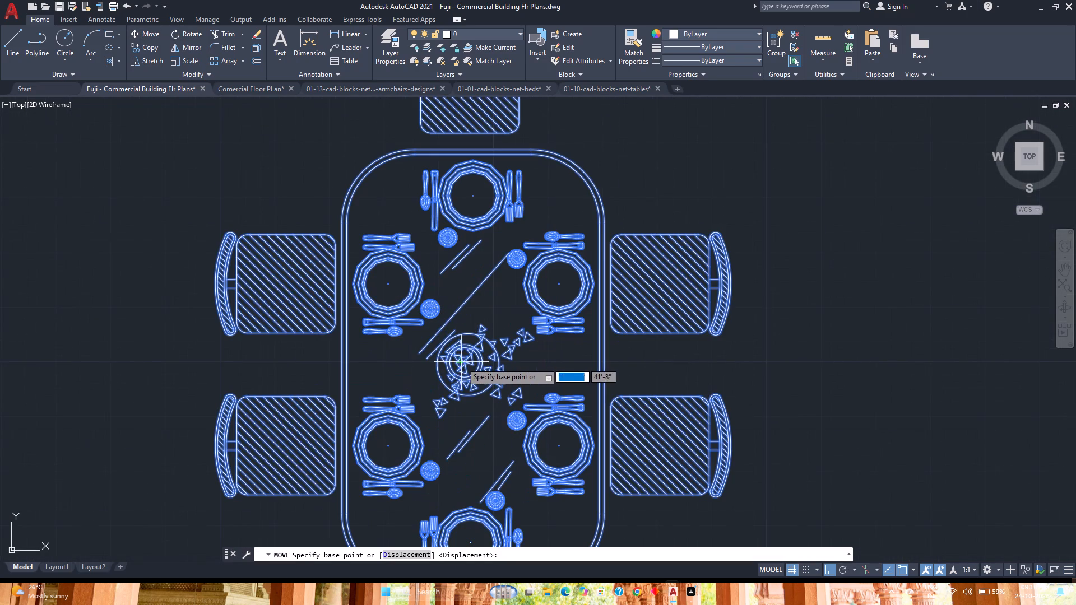
pyautogui.click(462, 362)
pyautogui.scroll(-11, 462, 362)
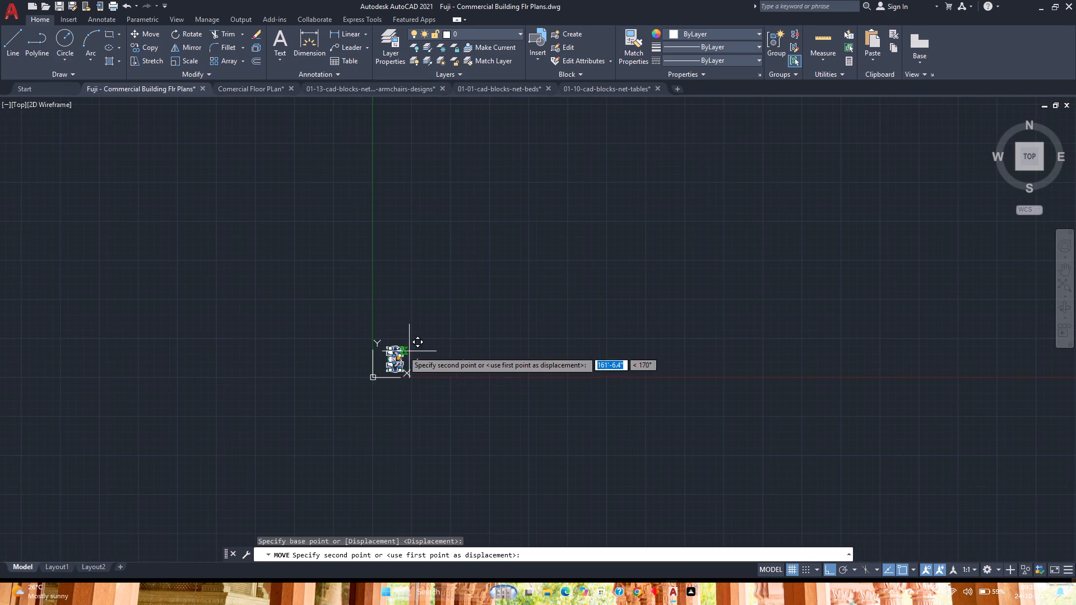
pyautogui.scroll(5, 387, 353)
pyautogui.scroll(4, 466, 325)
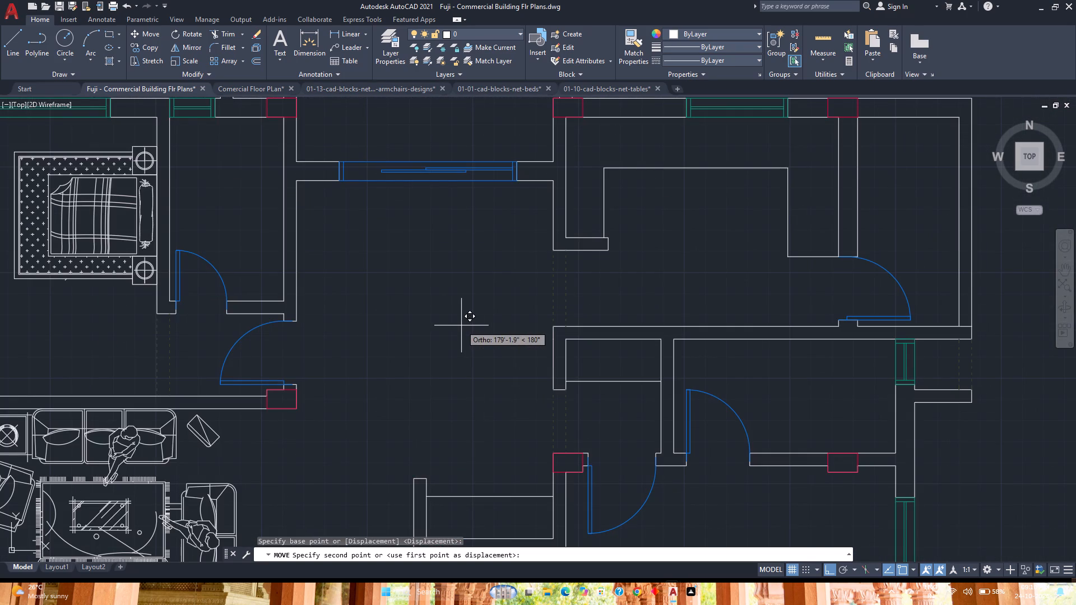
pyautogui.press('F8')
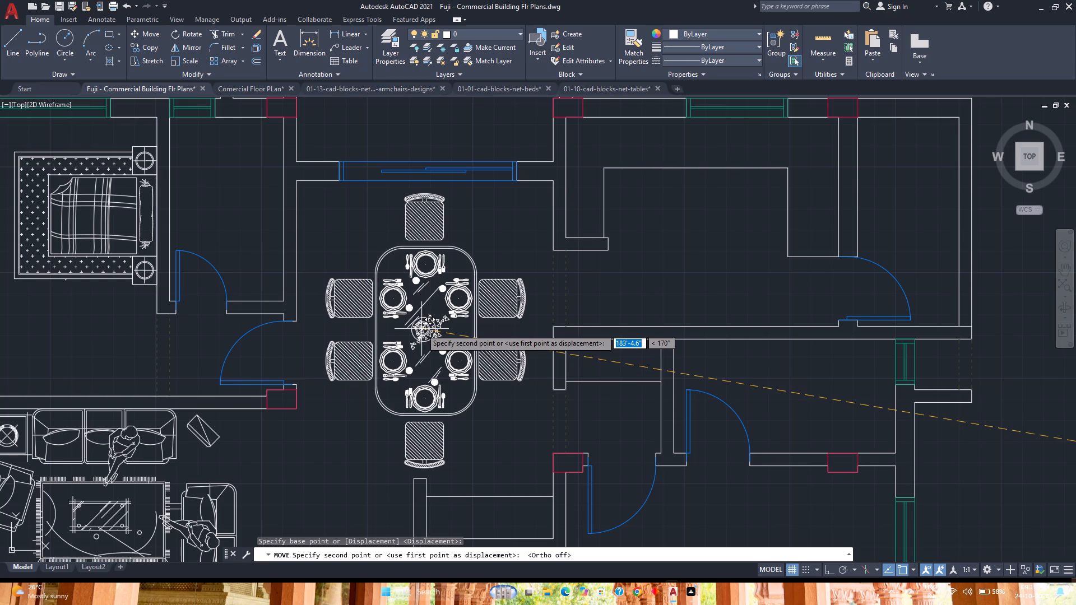
pyautogui.scroll(-2, 502, 332)
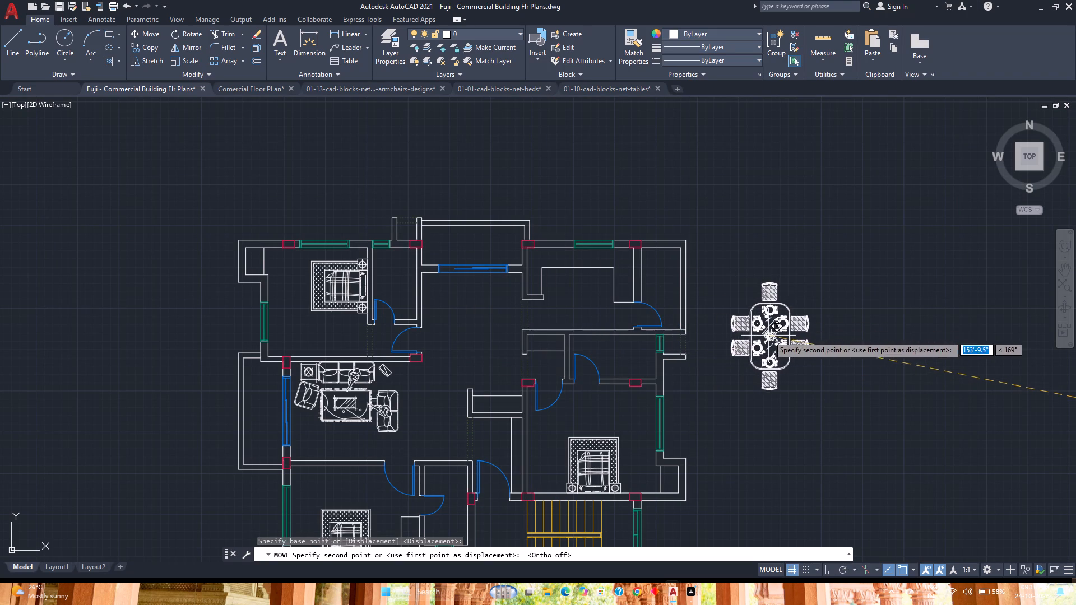
pyautogui.click(768, 336)
# Measure the clear width and depth of the empty dining space below the upper apartment's sliding door.
pyautogui.scroll(2, 431, 327)
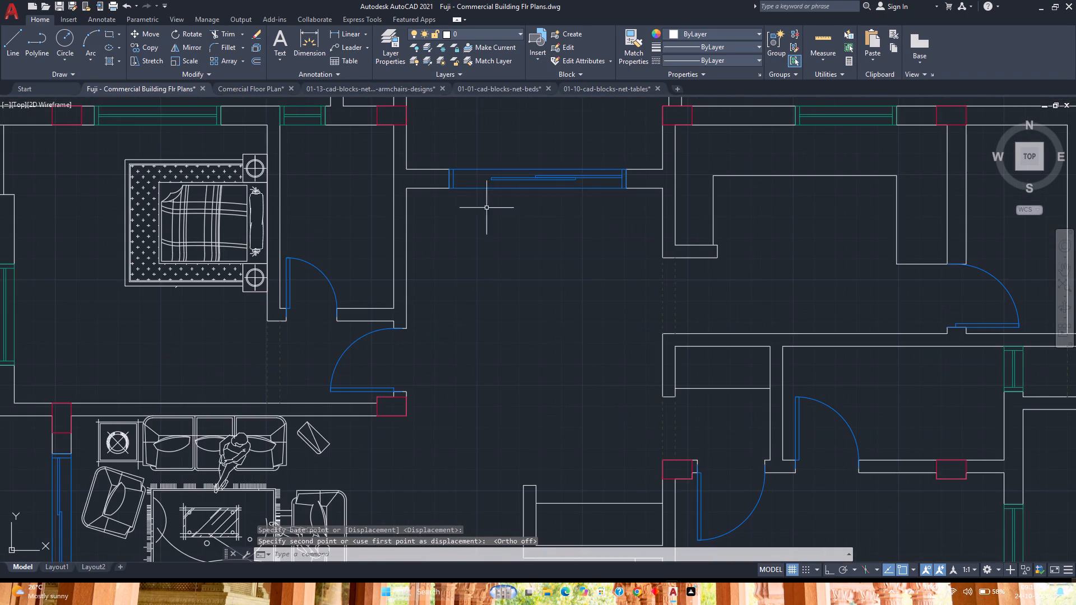
pyautogui.click(817, 39)
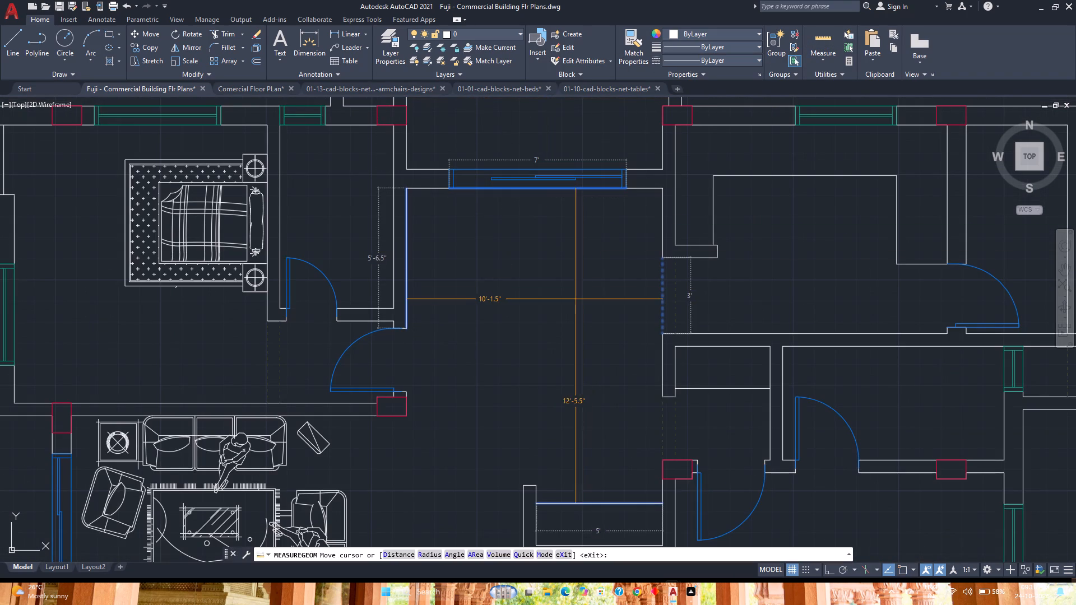
pyautogui.click(528, 240)
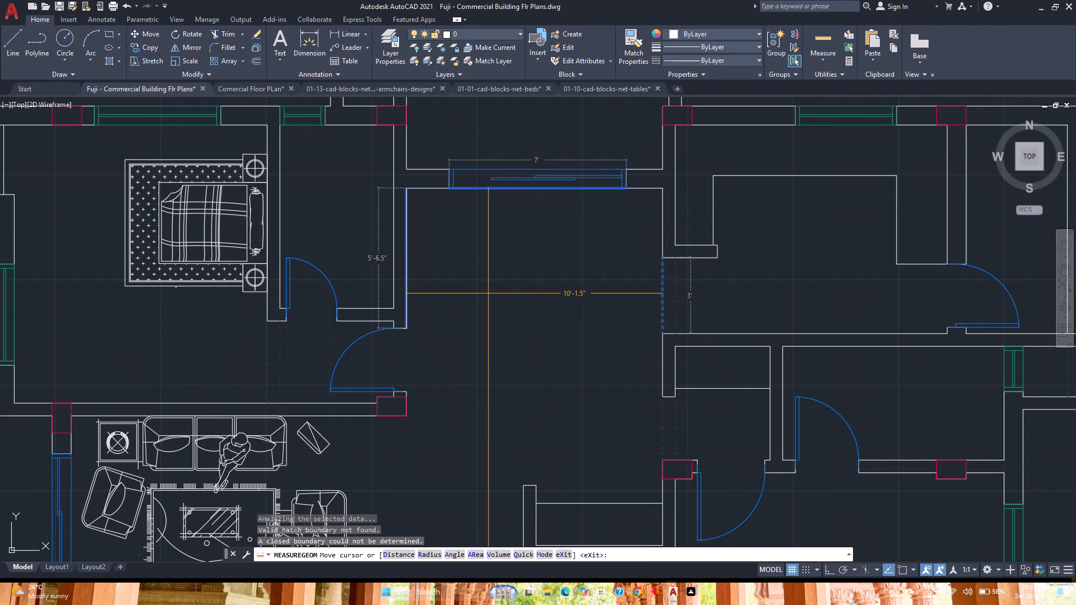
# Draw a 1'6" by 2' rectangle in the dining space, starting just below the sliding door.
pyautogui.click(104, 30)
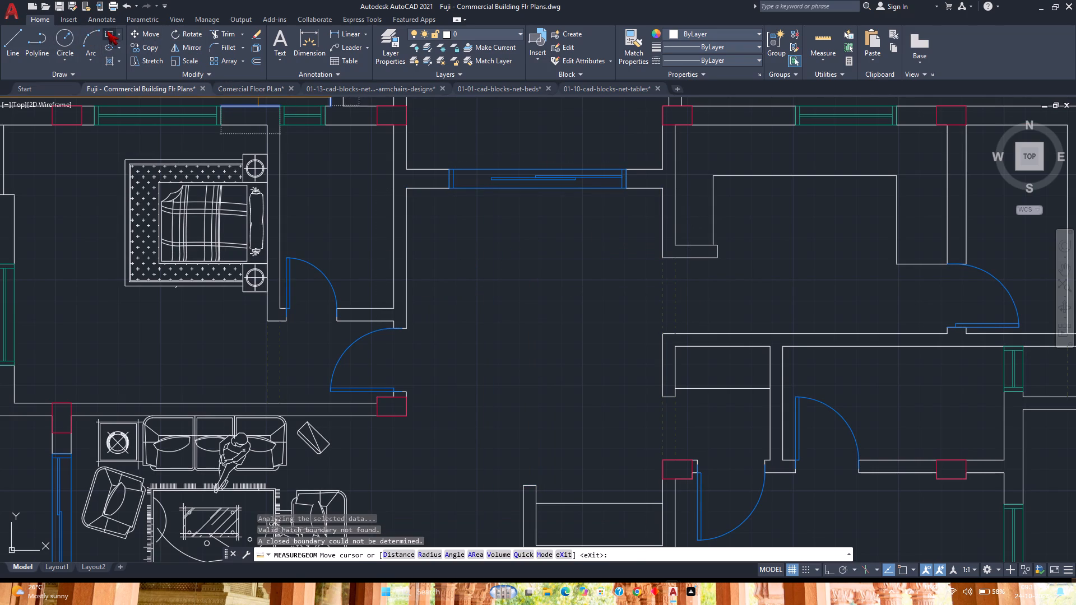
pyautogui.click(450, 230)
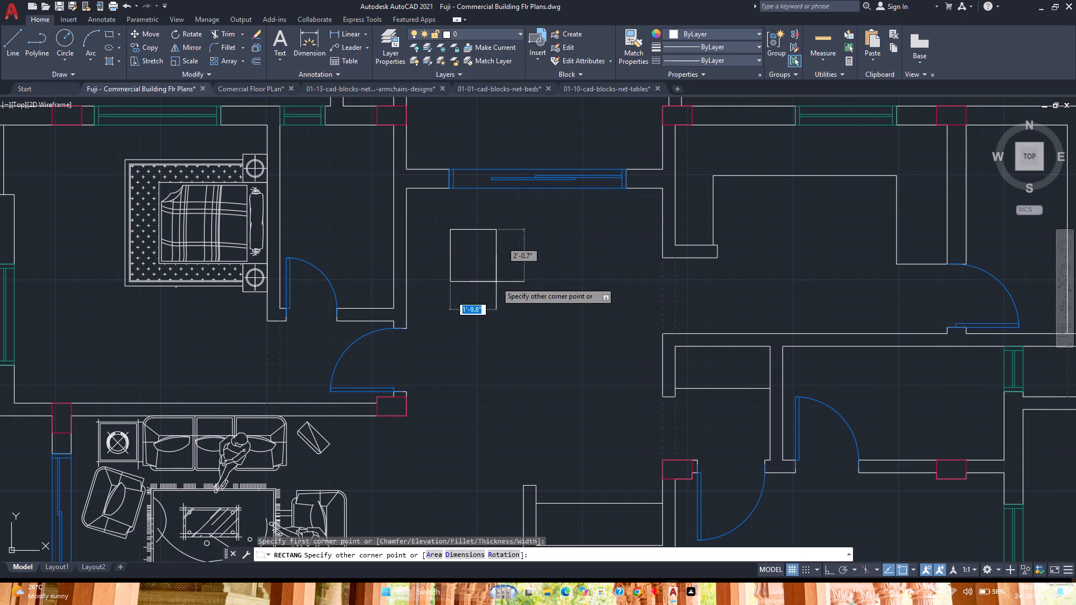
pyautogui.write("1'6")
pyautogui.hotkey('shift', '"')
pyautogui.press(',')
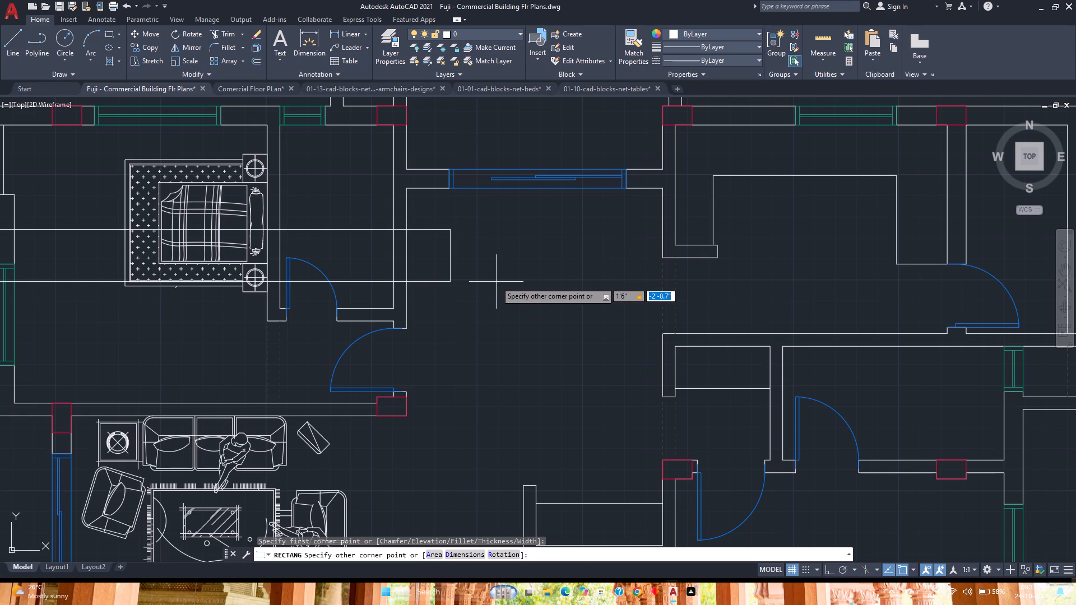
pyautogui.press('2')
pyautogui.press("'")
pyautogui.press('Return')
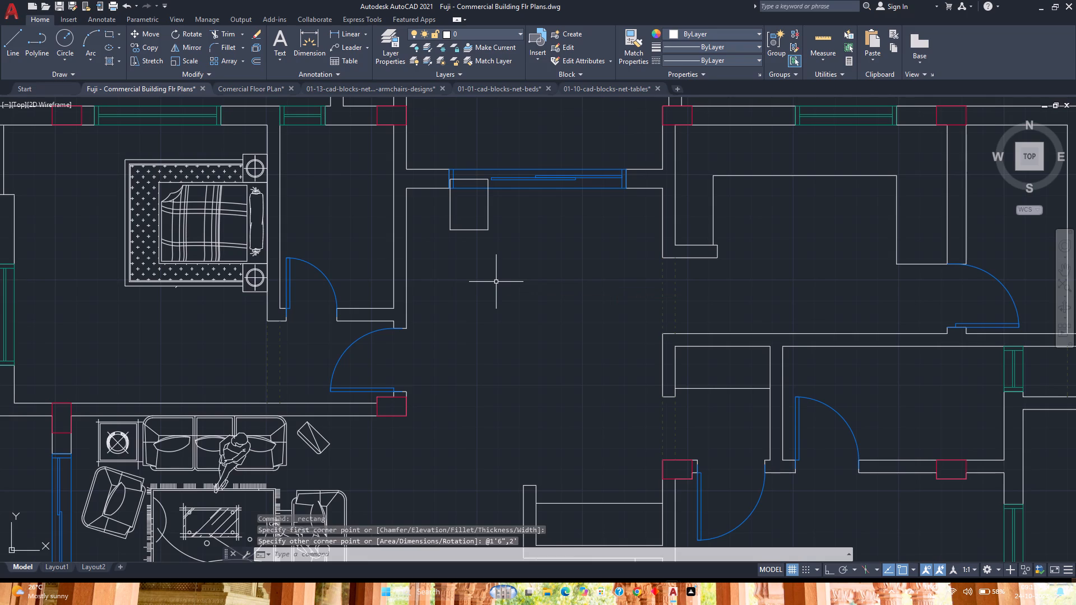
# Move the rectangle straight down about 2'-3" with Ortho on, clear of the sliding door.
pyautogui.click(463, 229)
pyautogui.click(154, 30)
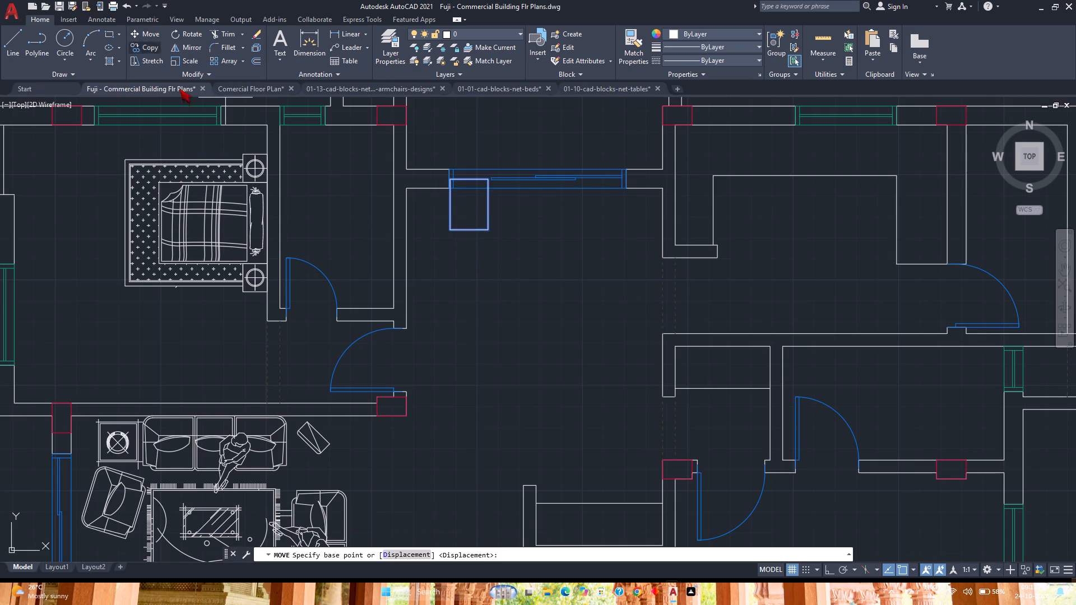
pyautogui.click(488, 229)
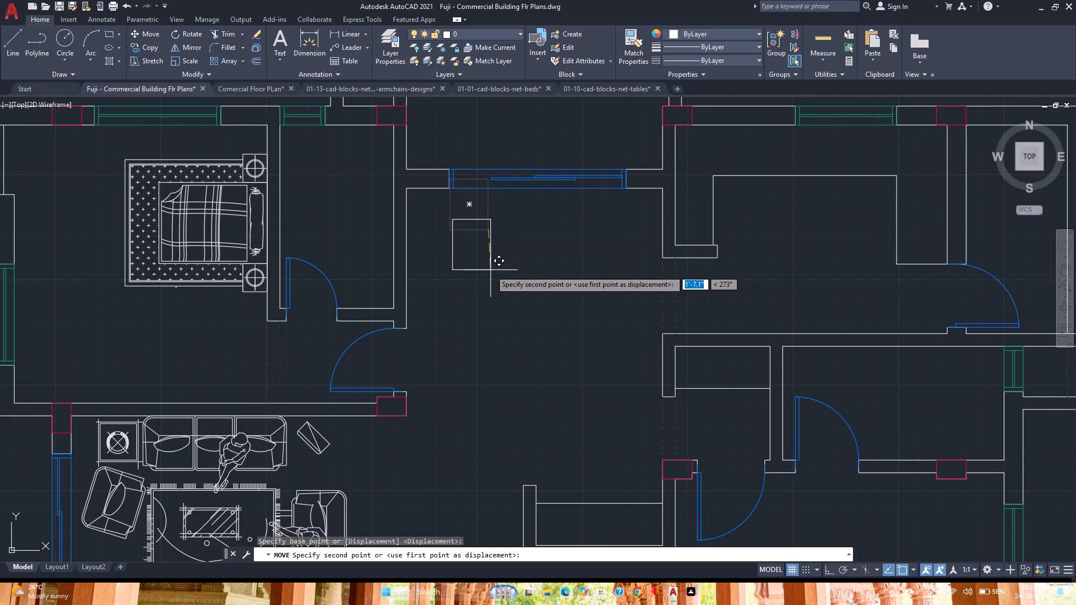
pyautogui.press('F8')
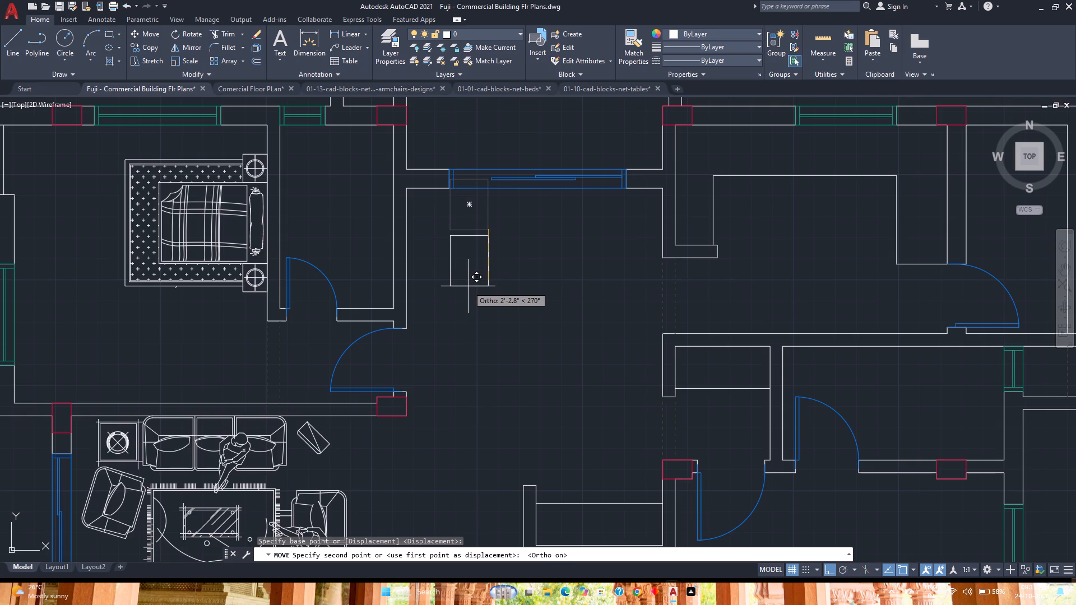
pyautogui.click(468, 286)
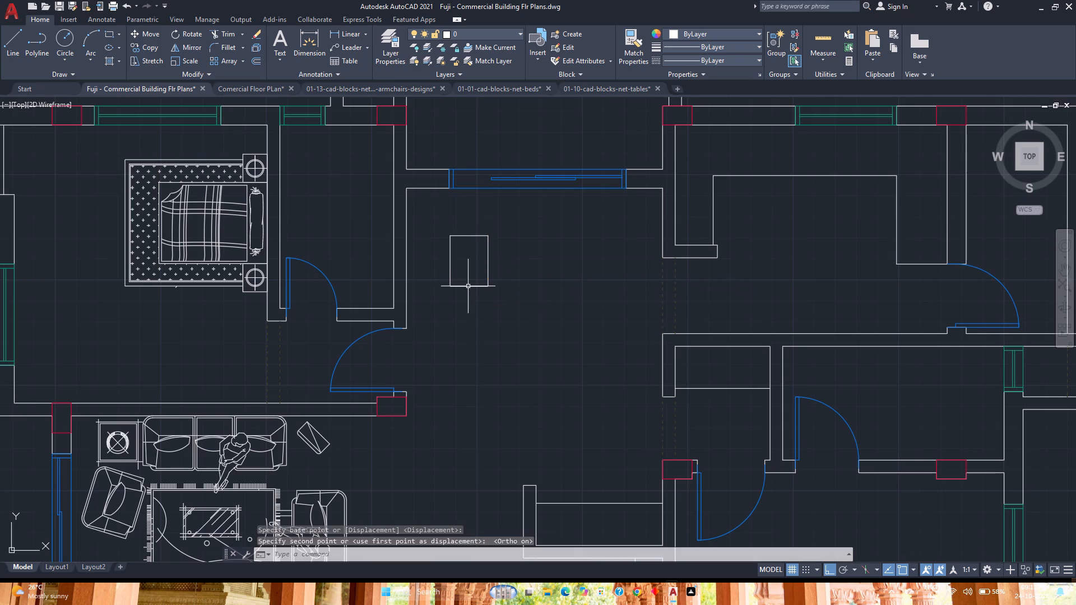
# Measure the rectangle's width and height in the dining space.
pyautogui.click(822, 43)
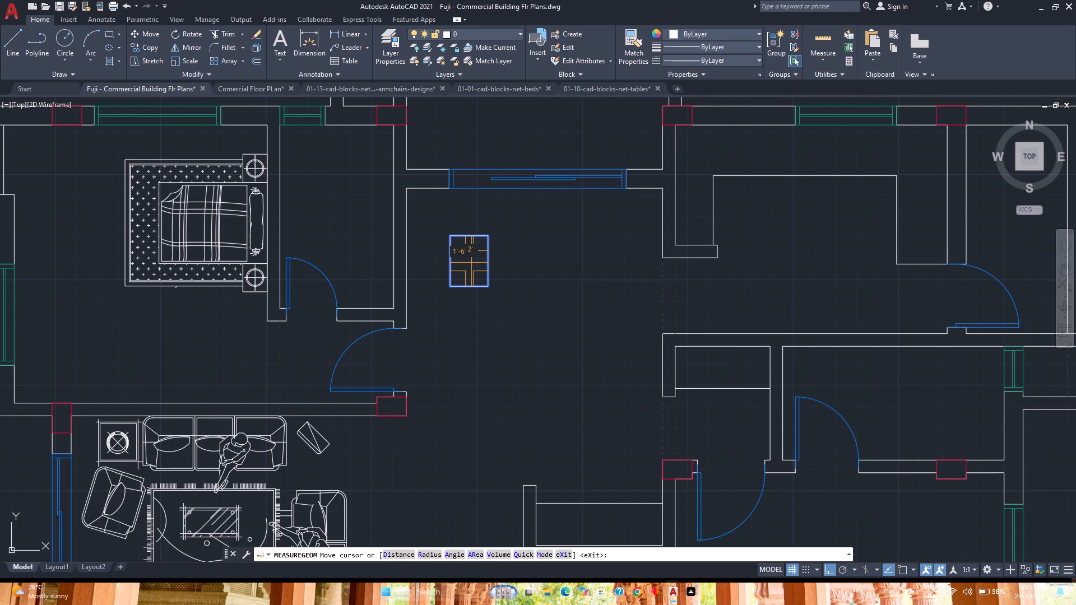
pyautogui.scroll(4, 476, 268)
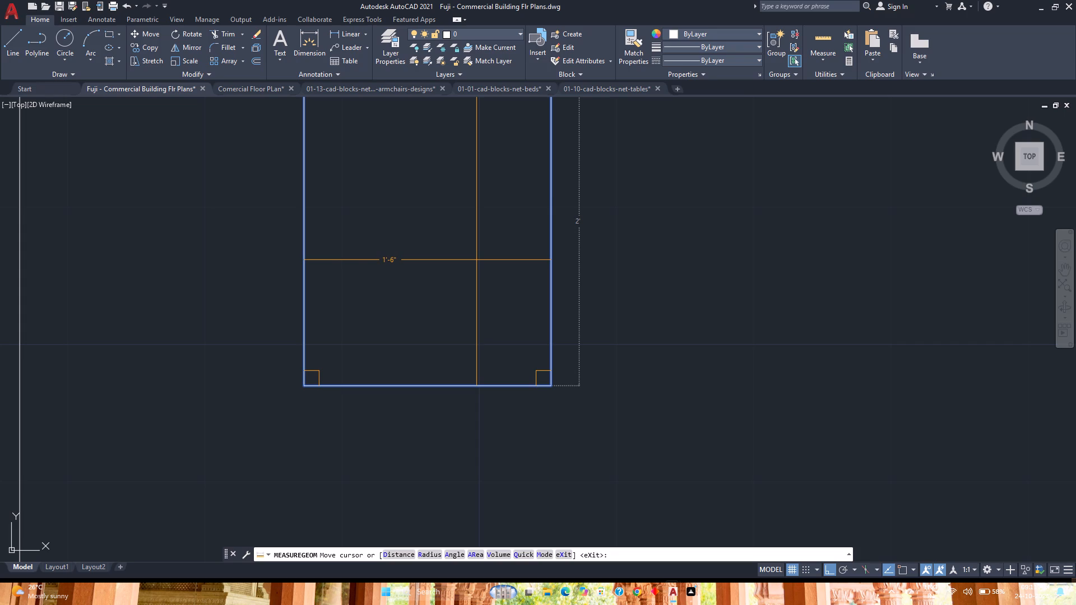
pyautogui.scroll(-1, 471, 234)
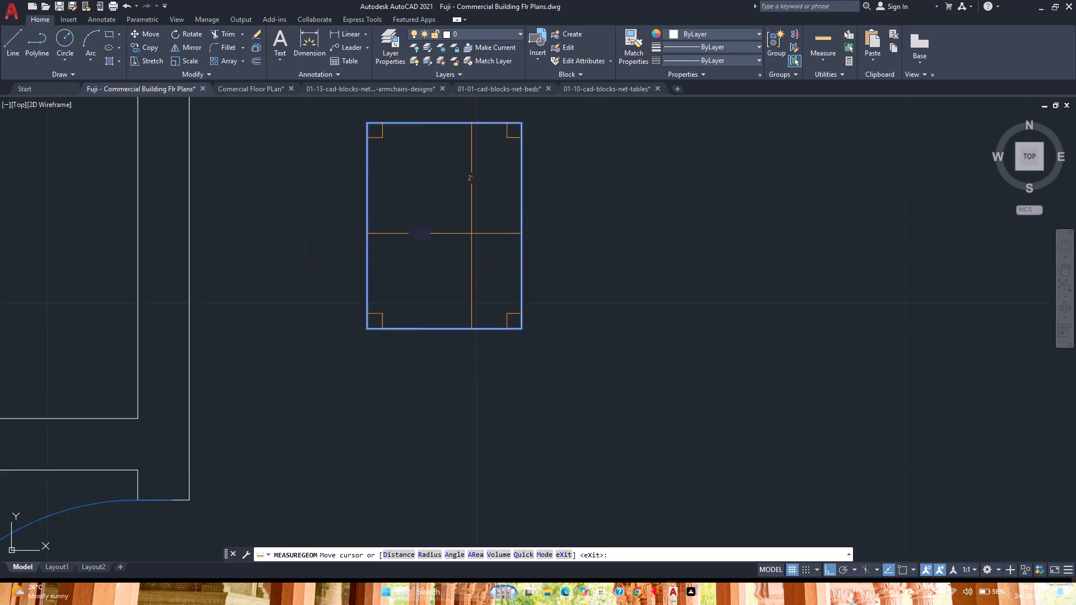
pyautogui.scroll(-1, 471, 234)
pyautogui.press('Escape')
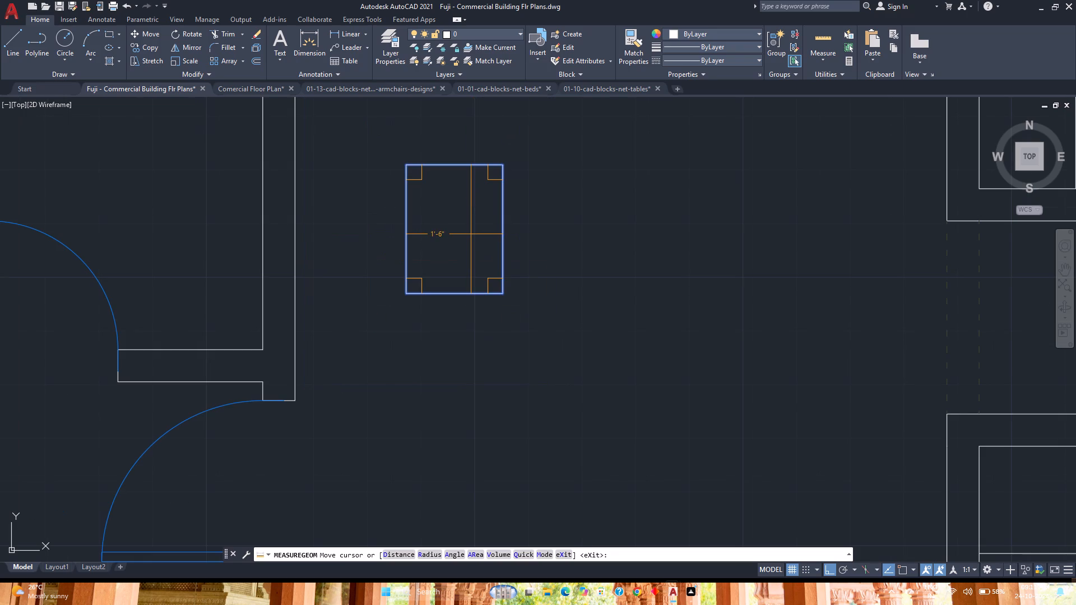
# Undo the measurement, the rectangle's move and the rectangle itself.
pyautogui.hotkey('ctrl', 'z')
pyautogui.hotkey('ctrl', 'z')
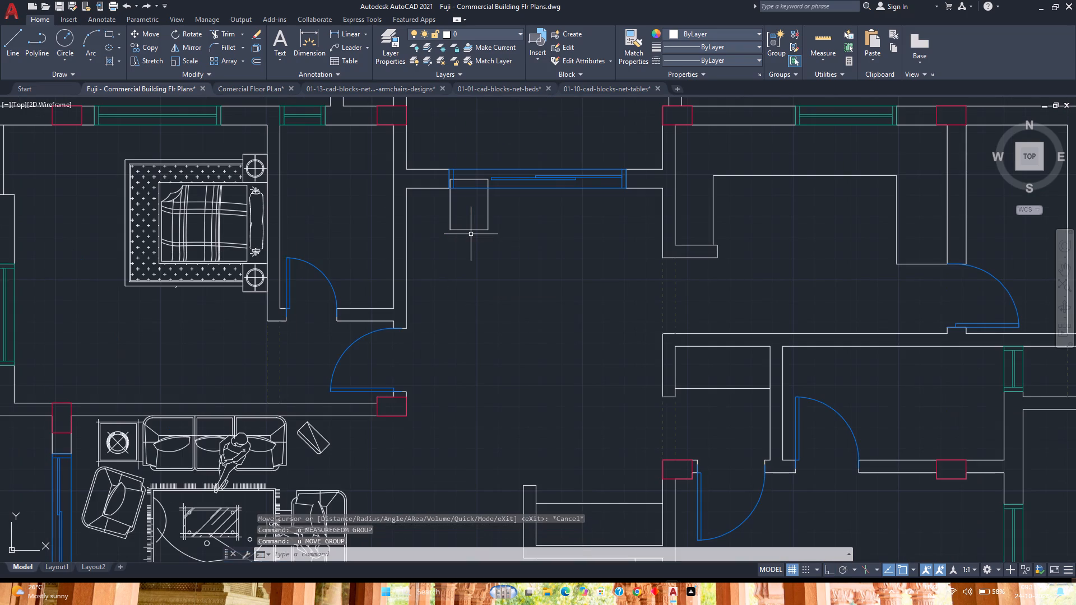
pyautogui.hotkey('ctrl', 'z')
# Place a vertical construction line along the west edge of the dining table block's southern chair seat.
pyautogui.scroll(-2, 488, 222)
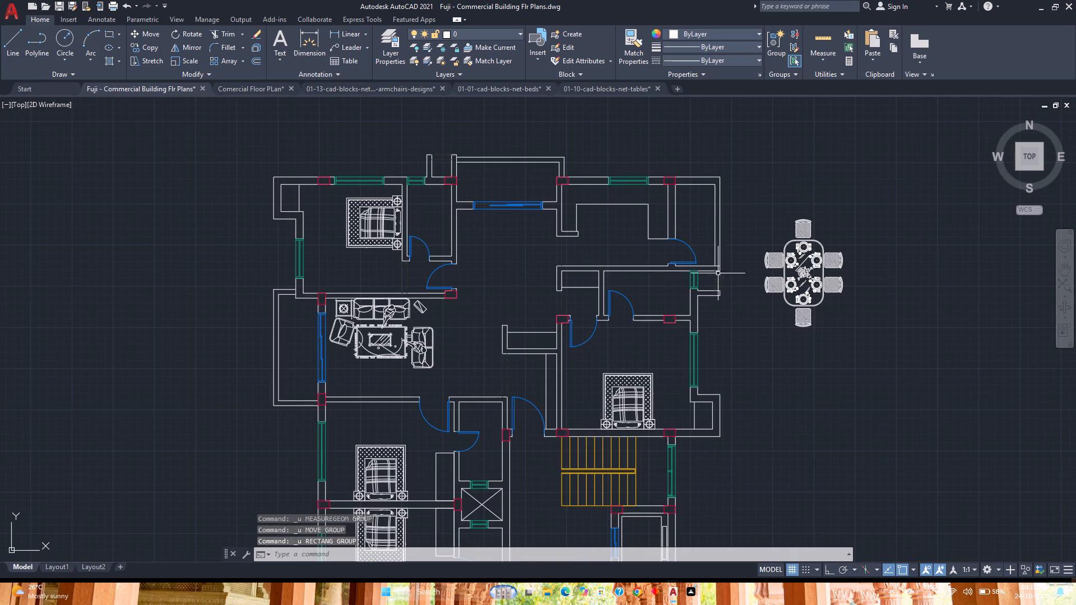
pyautogui.scroll(3, 825, 301)
pyautogui.scroll(2, 643, 271)
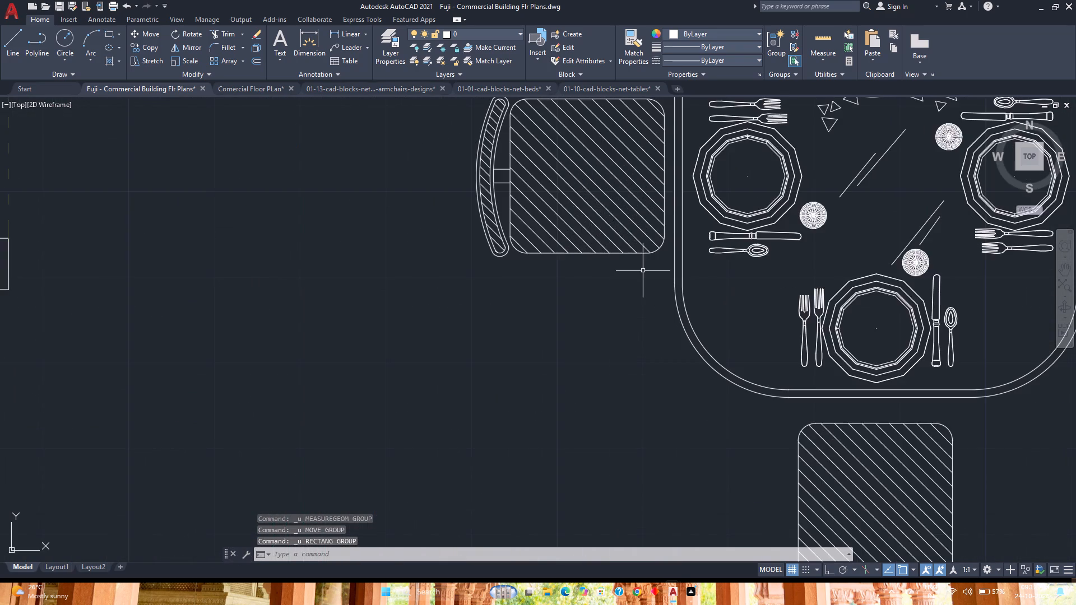
pyautogui.scroll(-3, 643, 270)
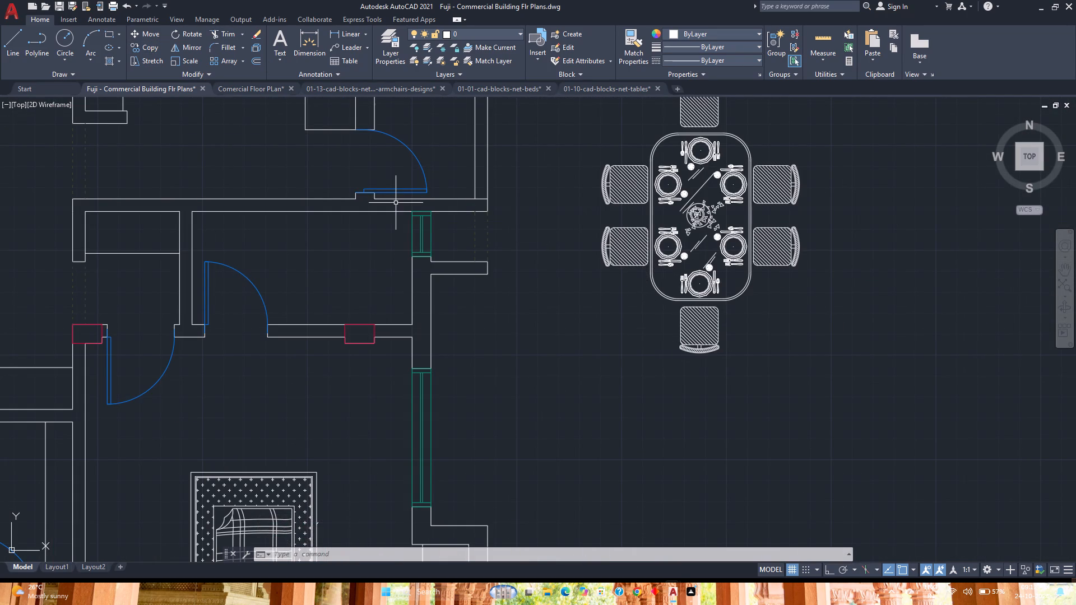
pyautogui.write('xl')
pyautogui.press('Return')
pyautogui.press('v')
pyautogui.press('Return')
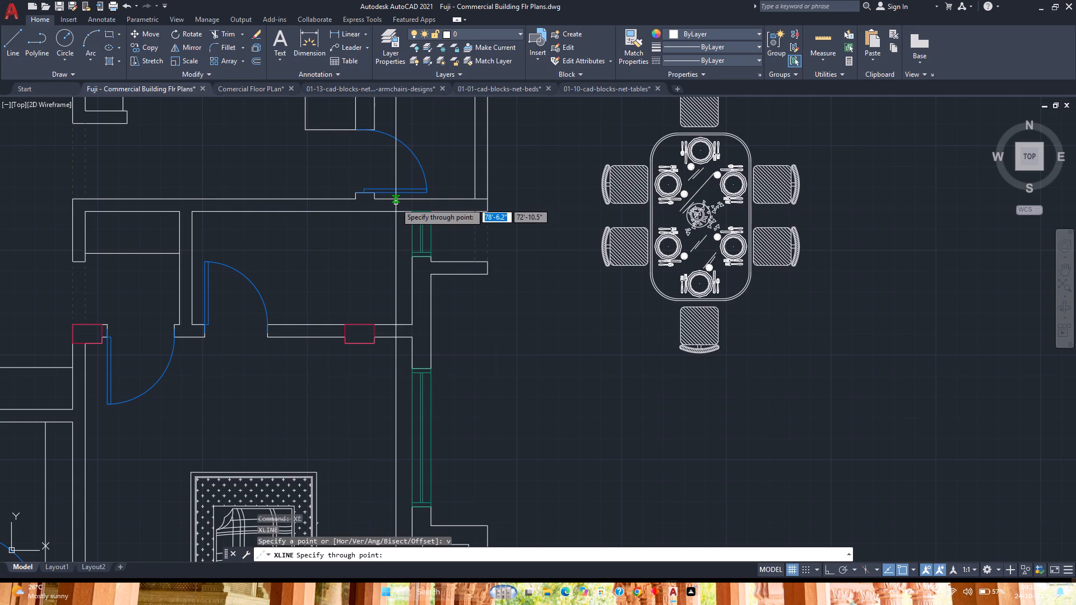
pyautogui.scroll(3, 641, 314)
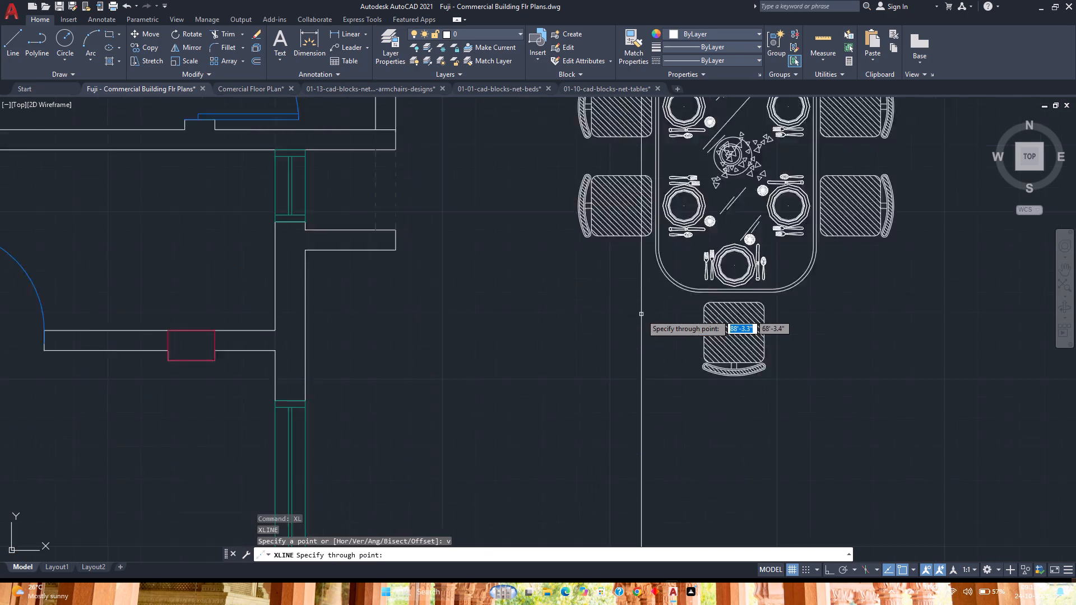
pyautogui.scroll(4, 738, 306)
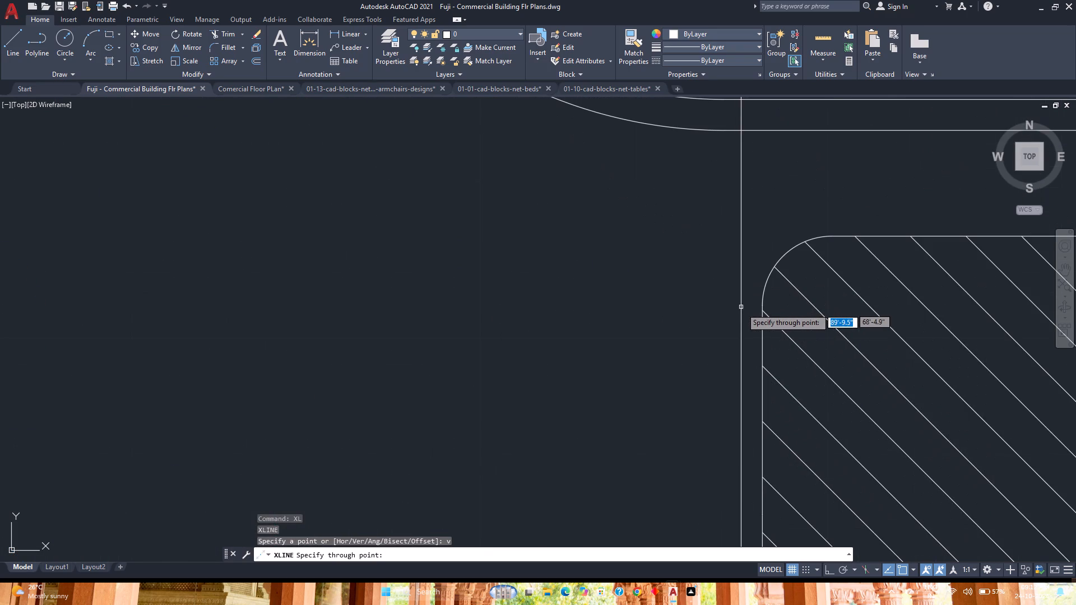
pyautogui.click(762, 314)
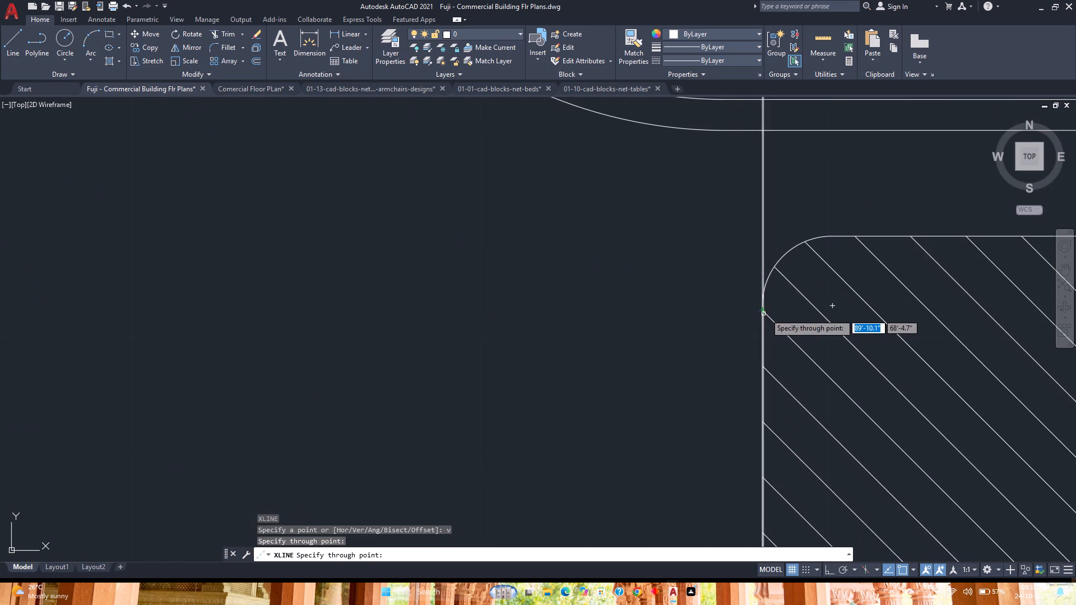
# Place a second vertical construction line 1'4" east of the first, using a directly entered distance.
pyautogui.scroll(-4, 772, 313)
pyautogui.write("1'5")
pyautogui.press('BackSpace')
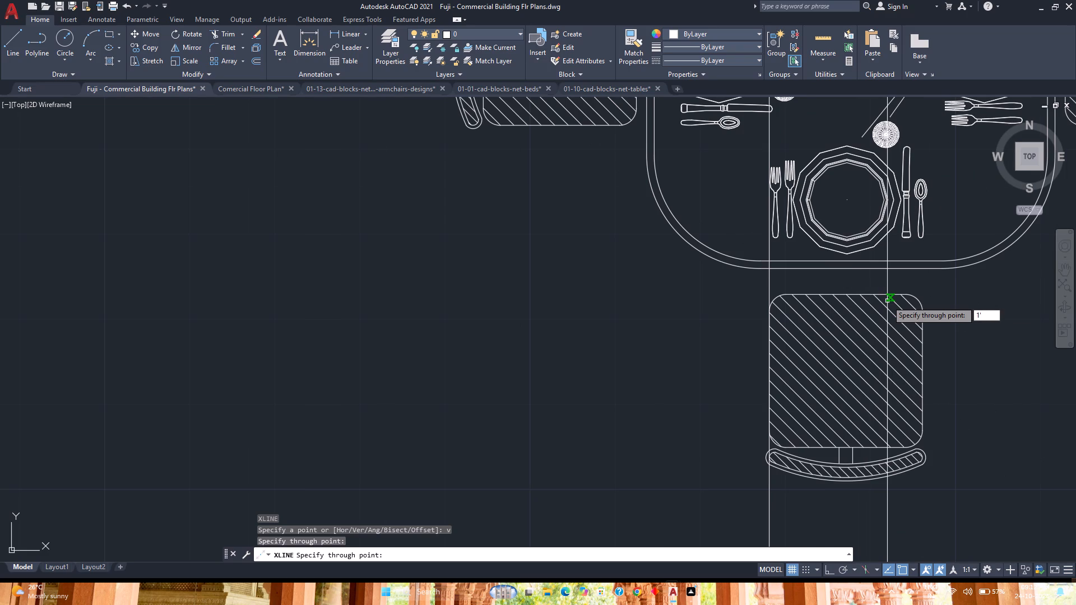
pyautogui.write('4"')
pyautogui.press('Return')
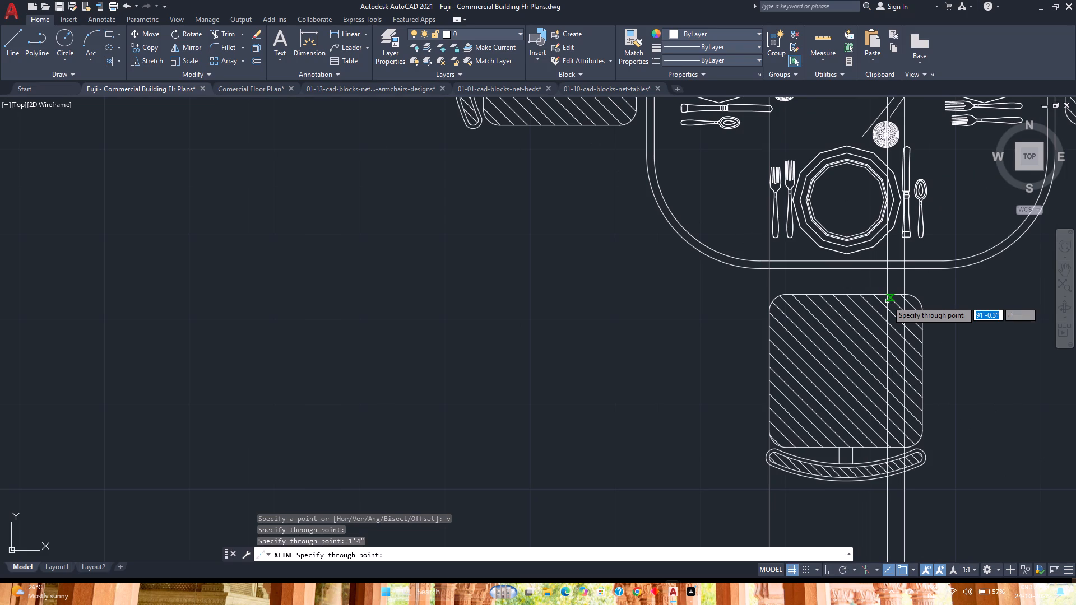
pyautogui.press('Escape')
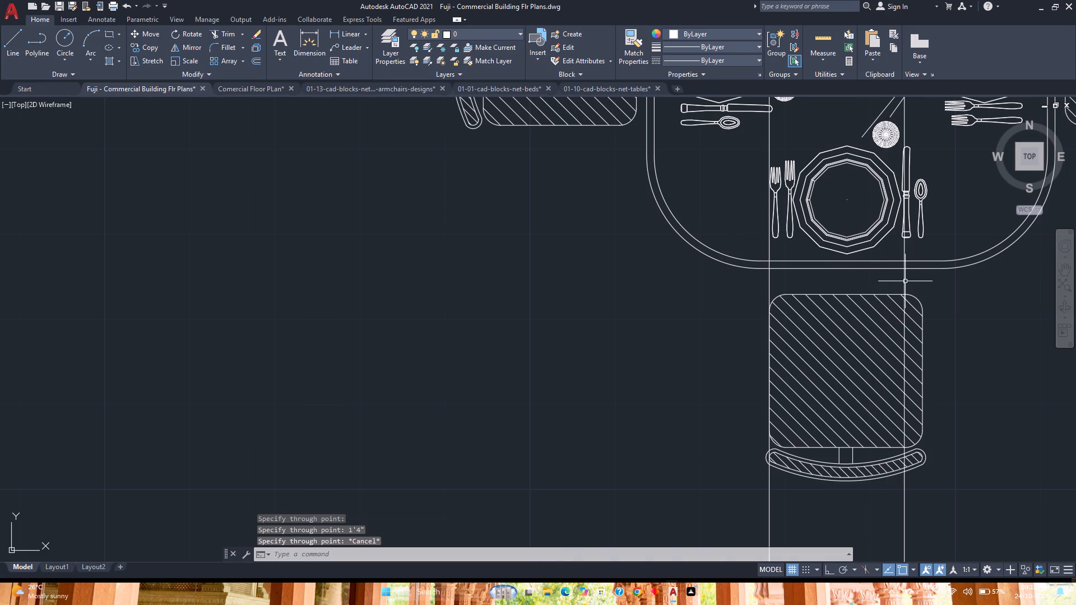
# Offset the vertical construction line on the southern chair's west edge 1'4" to the east.
pyautogui.scroll(2, 906, 278)
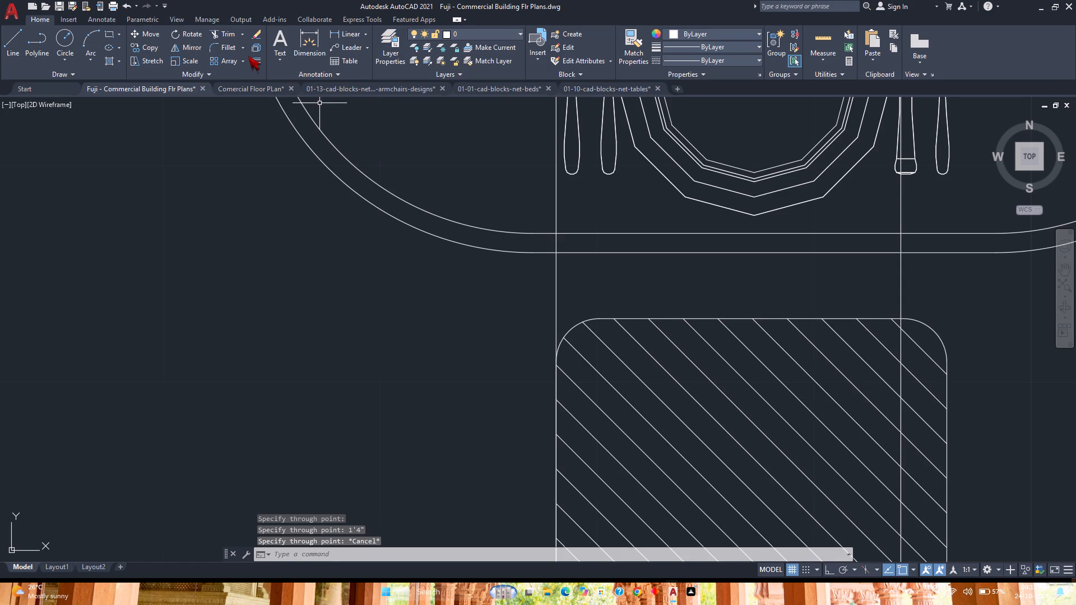
pyautogui.click(251, 57)
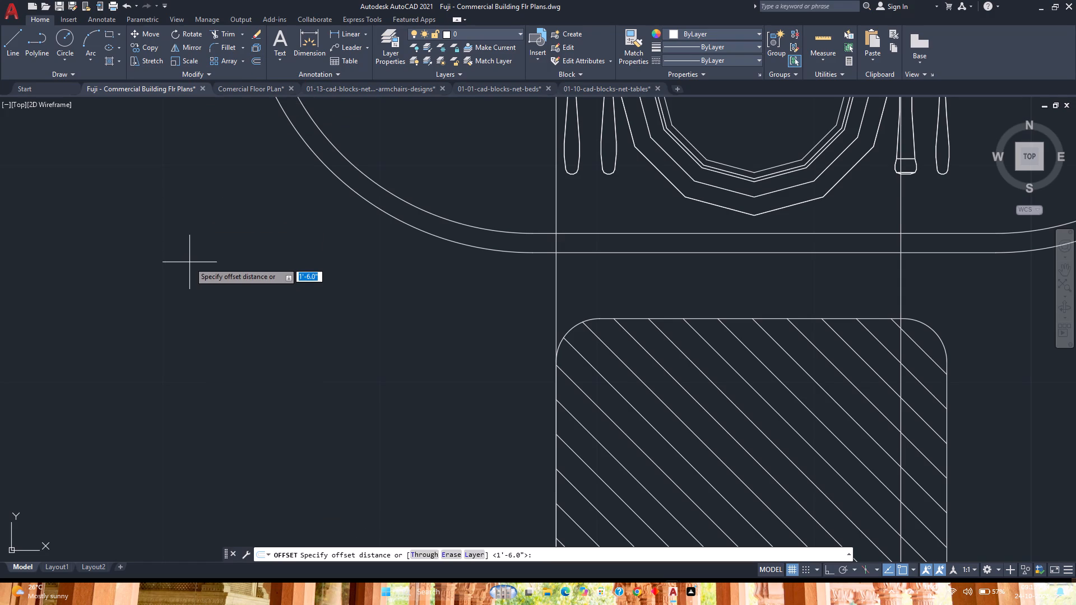
pyautogui.write('1\'4"')
pyautogui.press('Return')
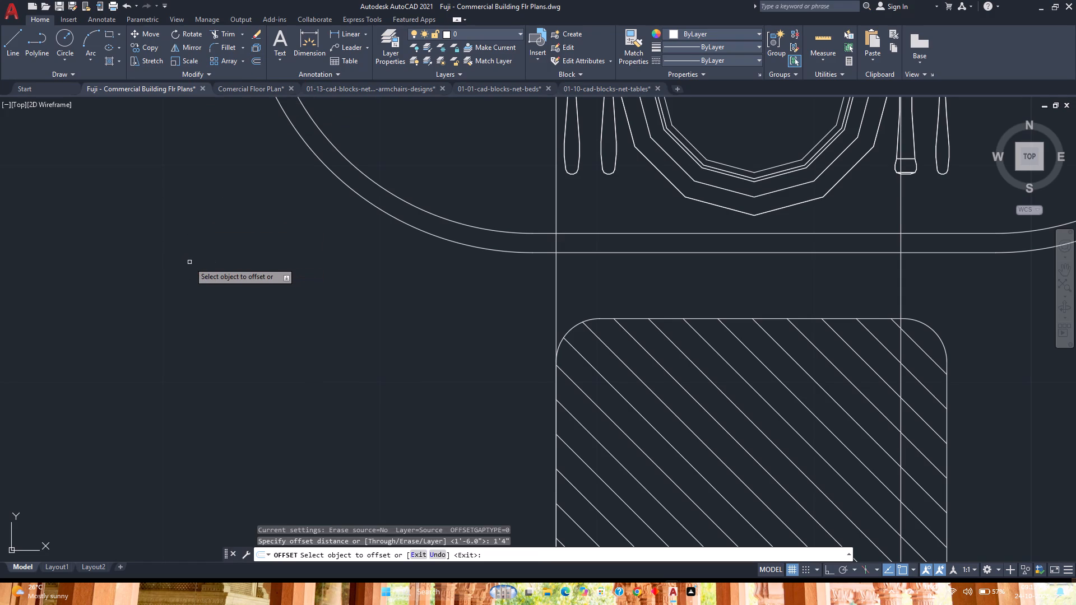
pyautogui.click(556, 290)
pyautogui.scroll(3, 942, 305)
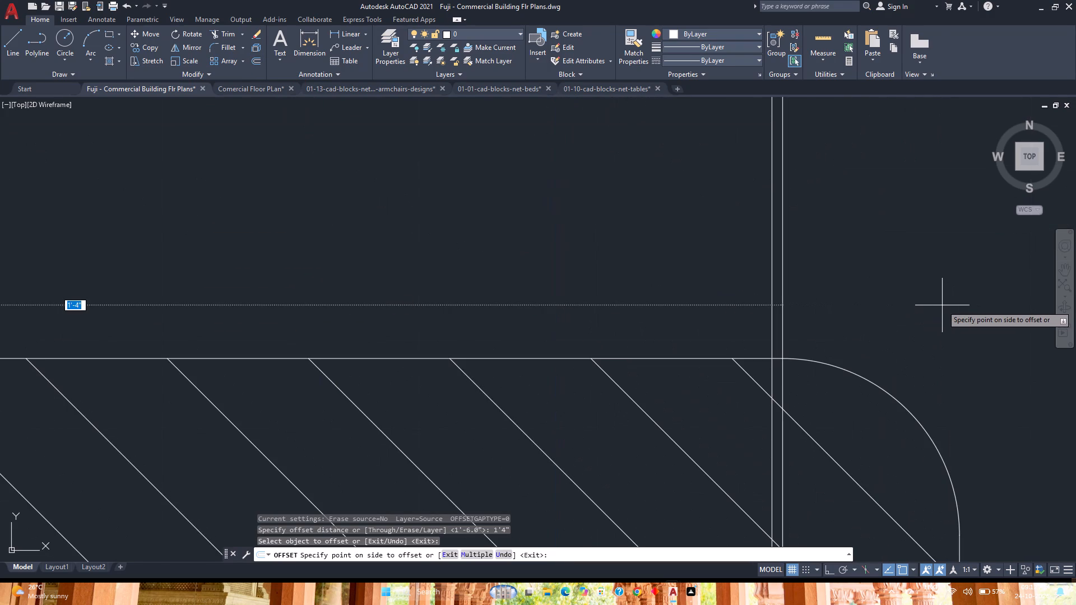
pyautogui.click(942, 305)
pyautogui.press('Escape')
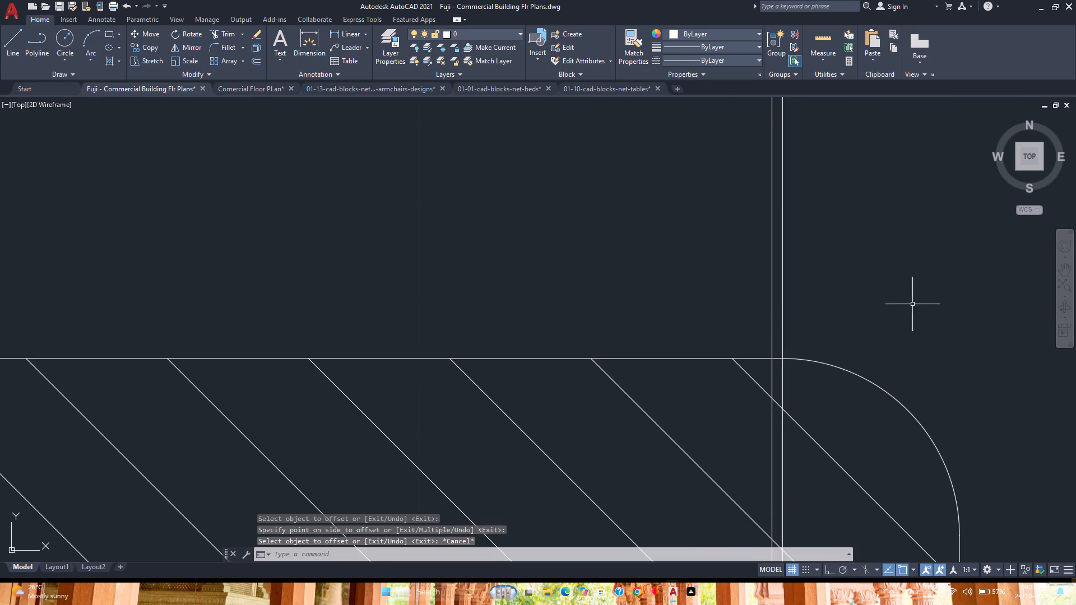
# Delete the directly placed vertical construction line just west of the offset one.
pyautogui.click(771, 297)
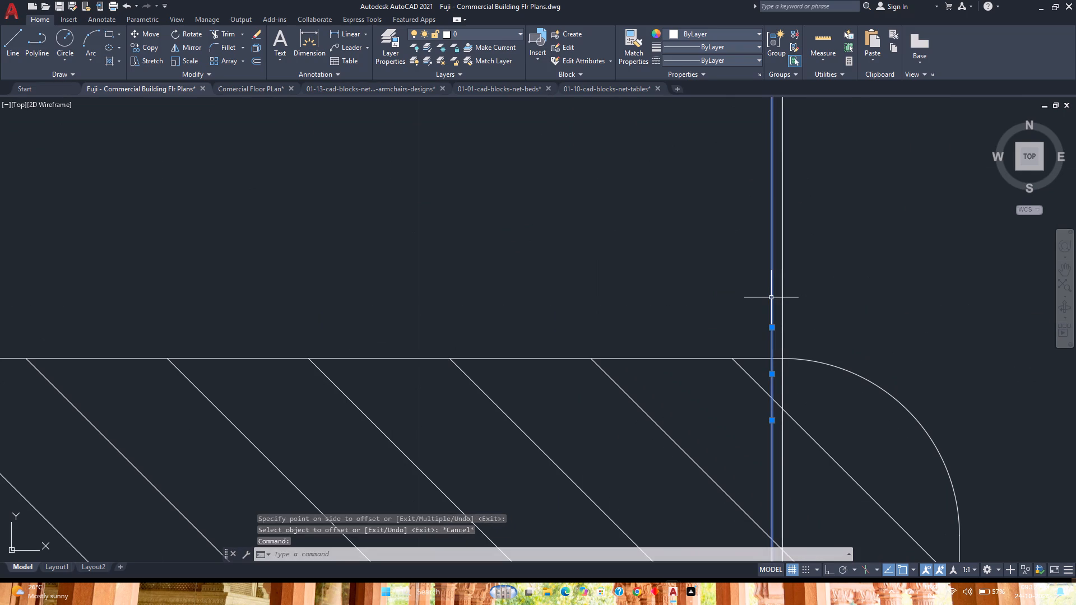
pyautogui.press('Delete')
# Scale the dining table block by reference from the southern chair seat's west edge, reducing the seat width to the 1'4" construction line.
pyautogui.scroll(-4, 771, 297)
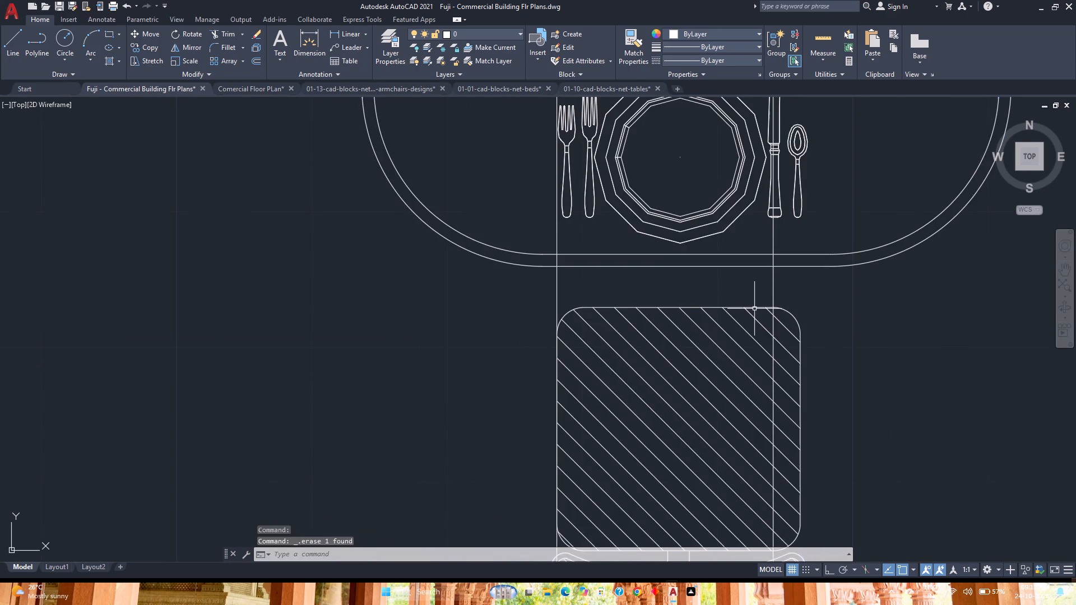
pyautogui.click(754, 309)
pyautogui.write('sc')
pyautogui.press('Return')
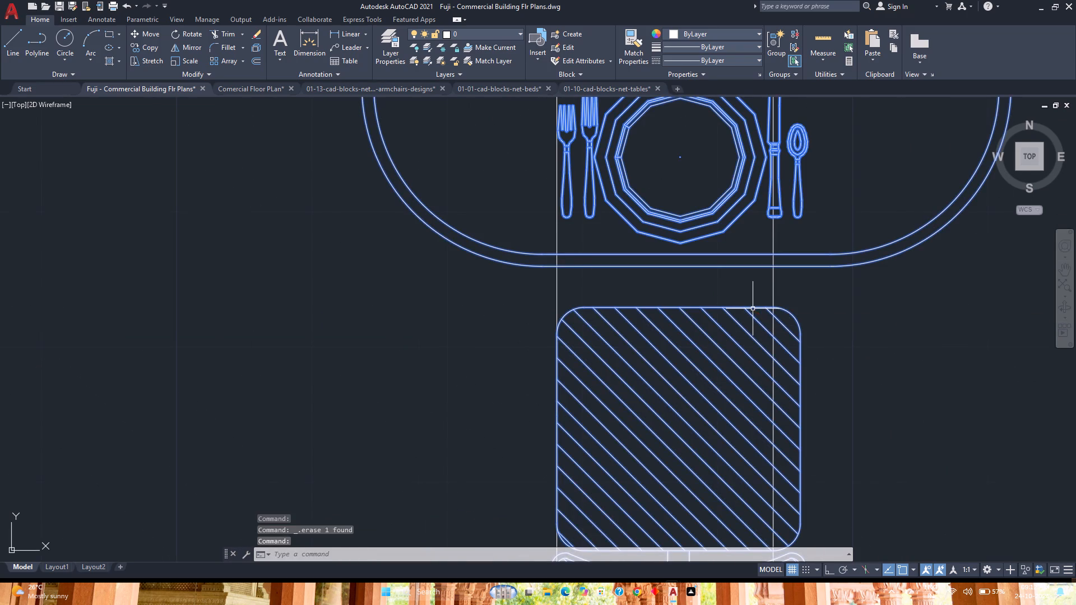
pyautogui.scroll(3, 641, 351)
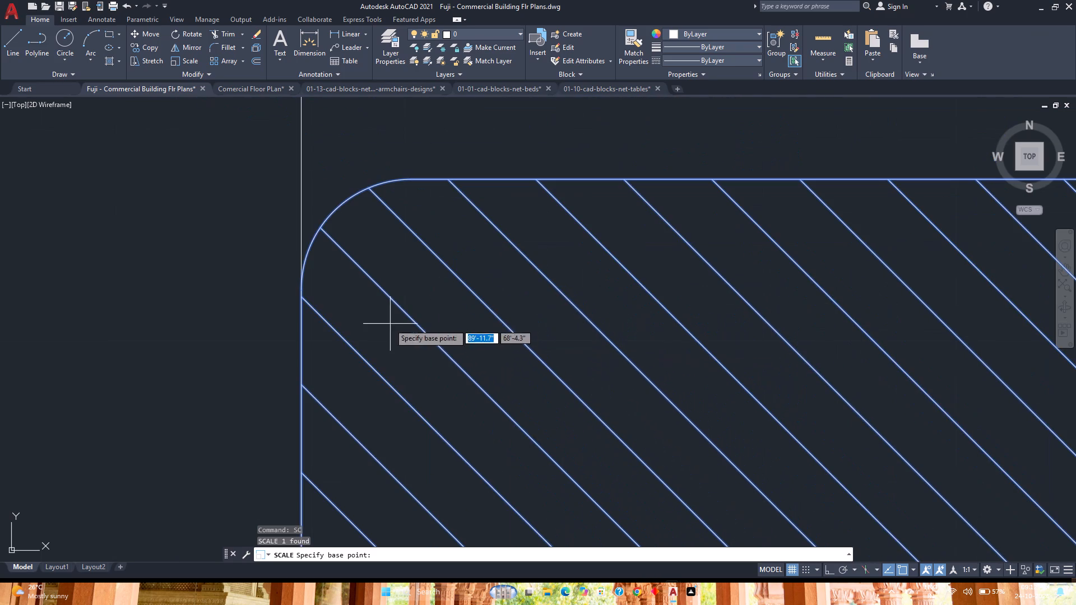
pyautogui.click(300, 299)
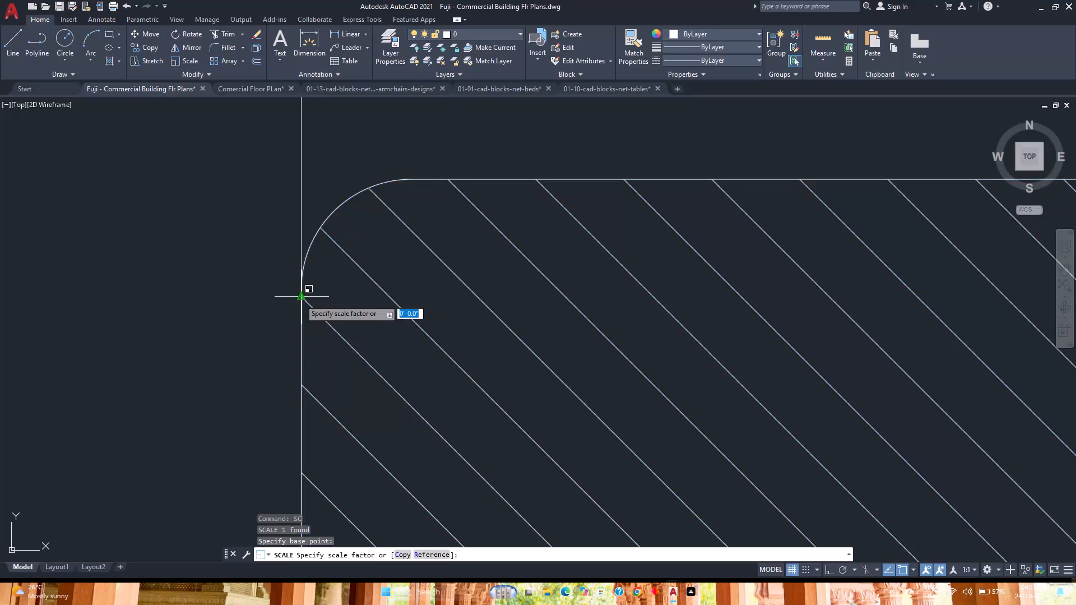
pyautogui.scroll(-2, 300, 299)
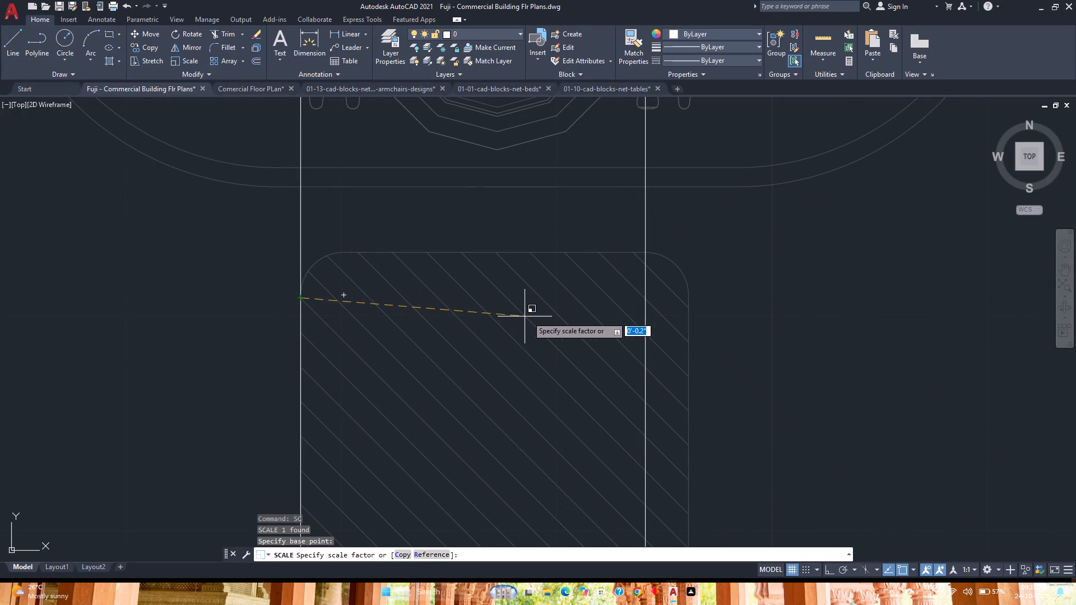
pyautogui.press('F8')
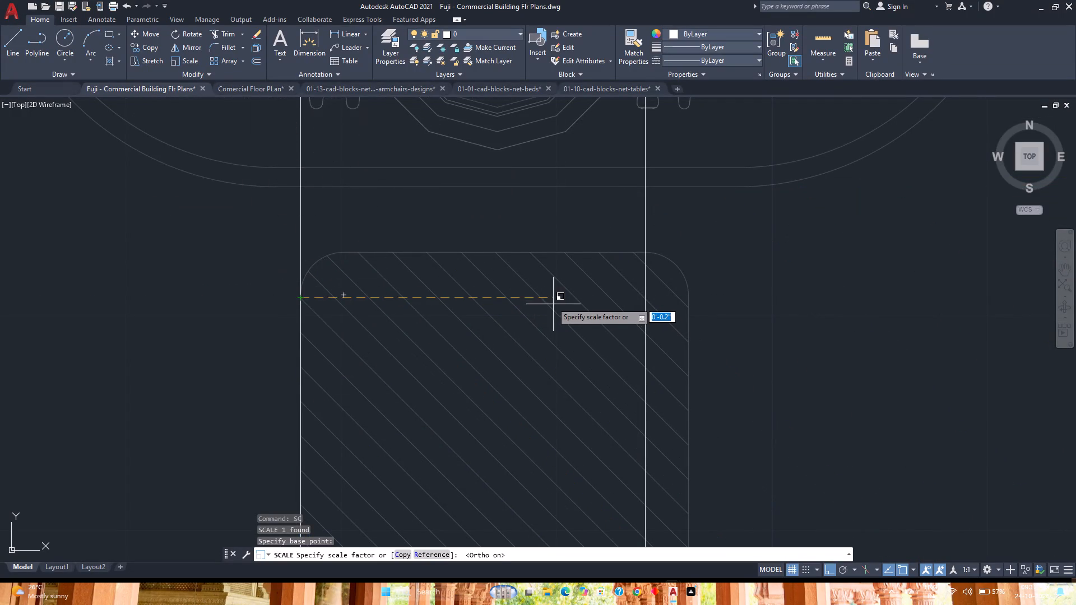
pyautogui.scroll(-4, 610, 297)
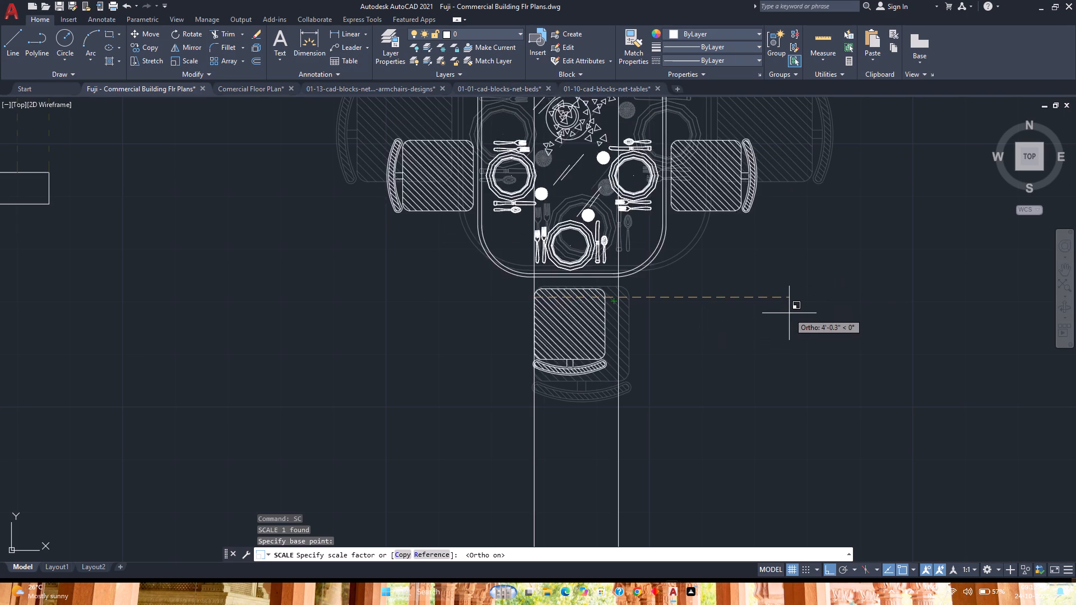
pyautogui.press('r')
pyautogui.press('Return')
pyautogui.scroll(3, 536, 301)
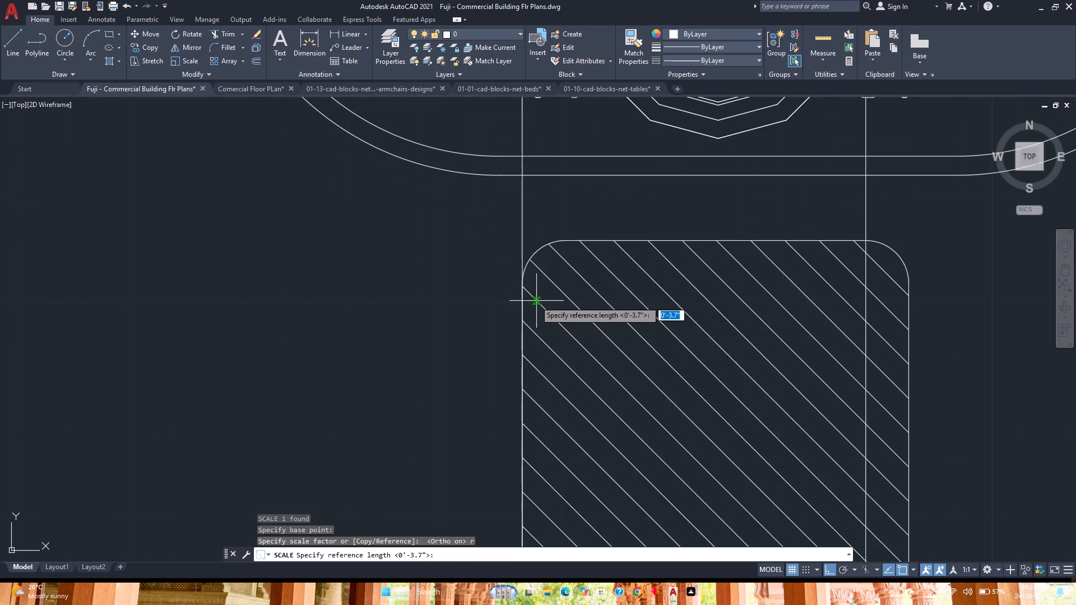
pyautogui.scroll(3, 510, 292)
pyautogui.click(558, 268)
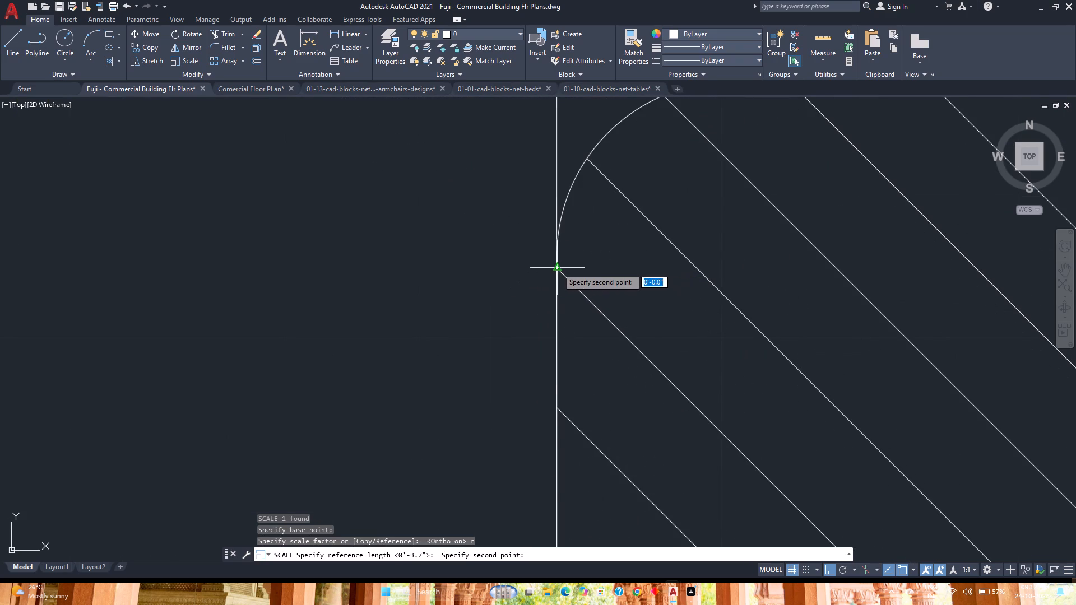
pyautogui.scroll(-4, 558, 268)
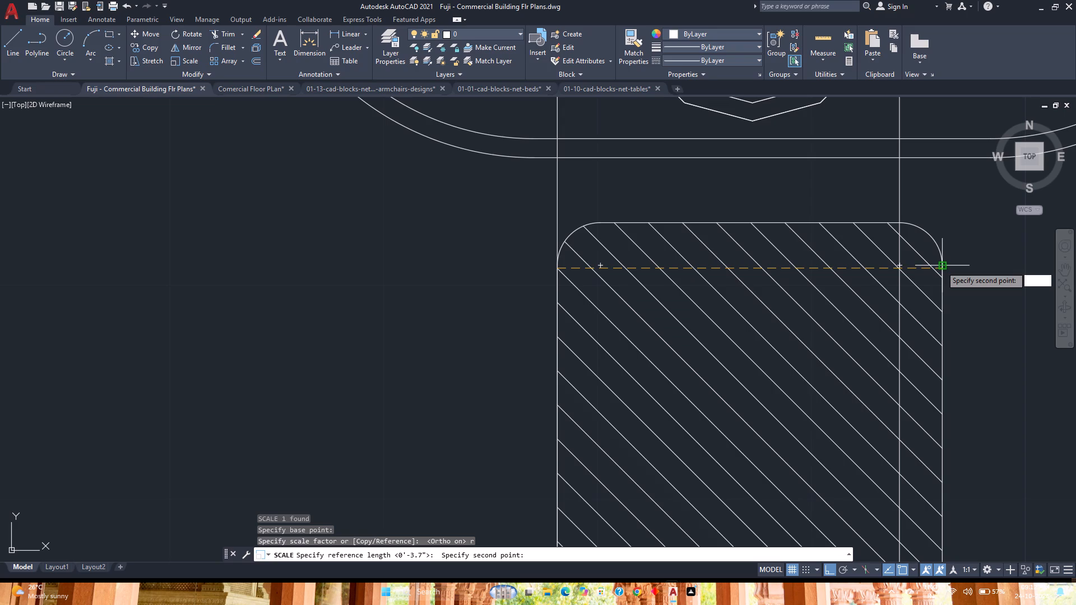
pyautogui.click(941, 266)
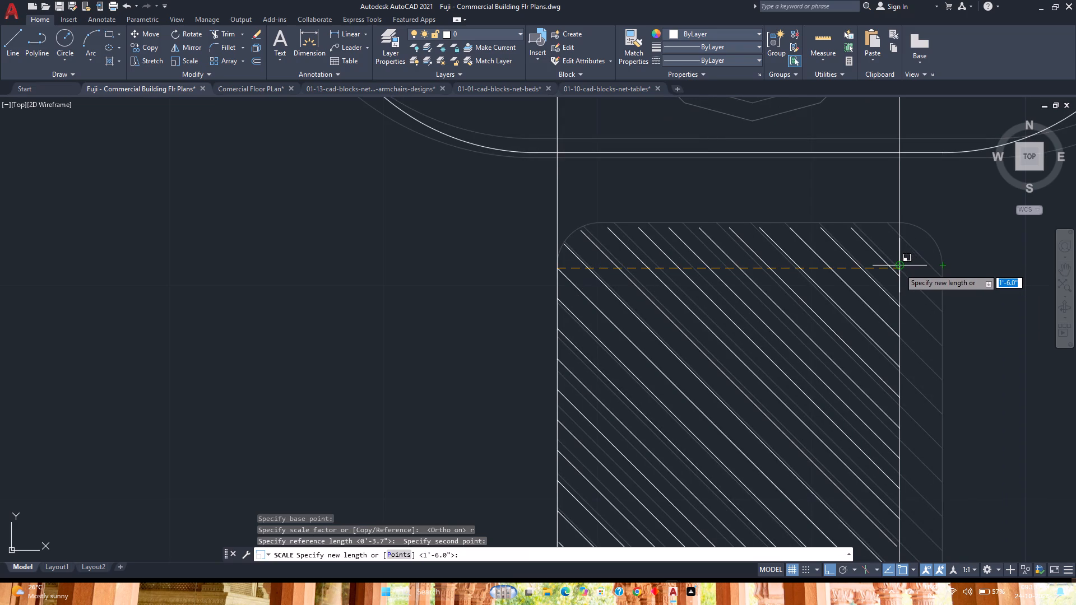
pyautogui.click(899, 268)
# Delete the two vertical construction lines running through the dining table block.
pyautogui.scroll(-4, 899, 268)
pyautogui.click(935, 371)
pyautogui.click(697, 373)
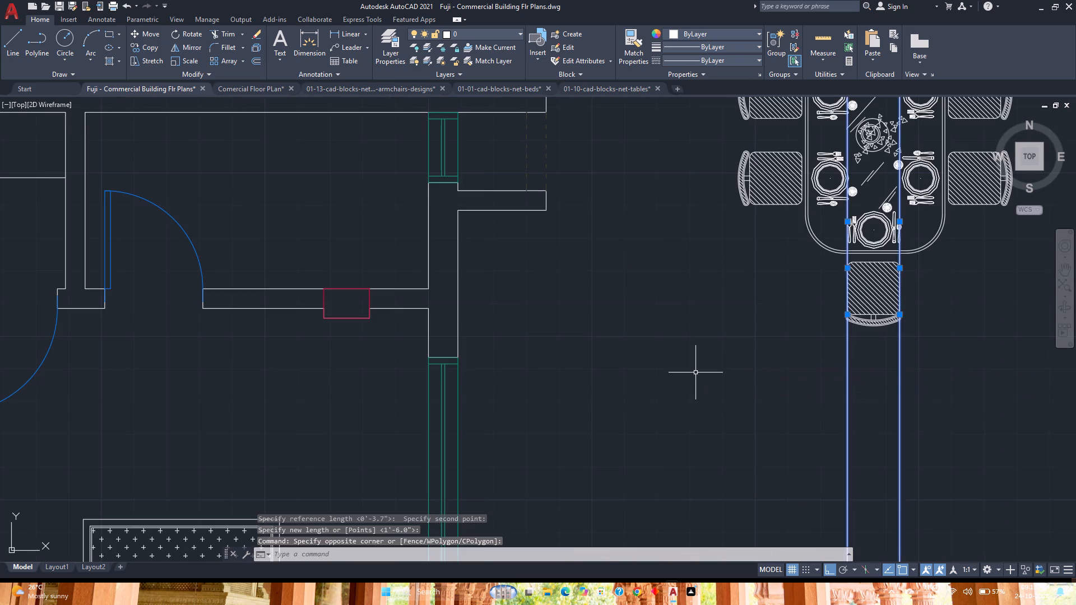
pyautogui.scroll(-3, 695, 373)
pyautogui.press('Delete')
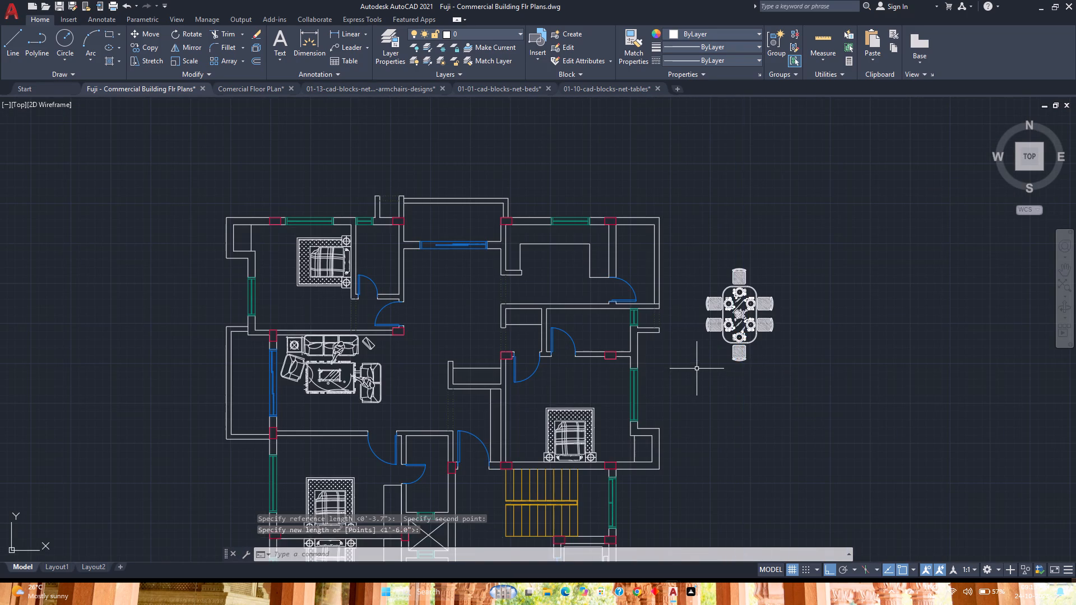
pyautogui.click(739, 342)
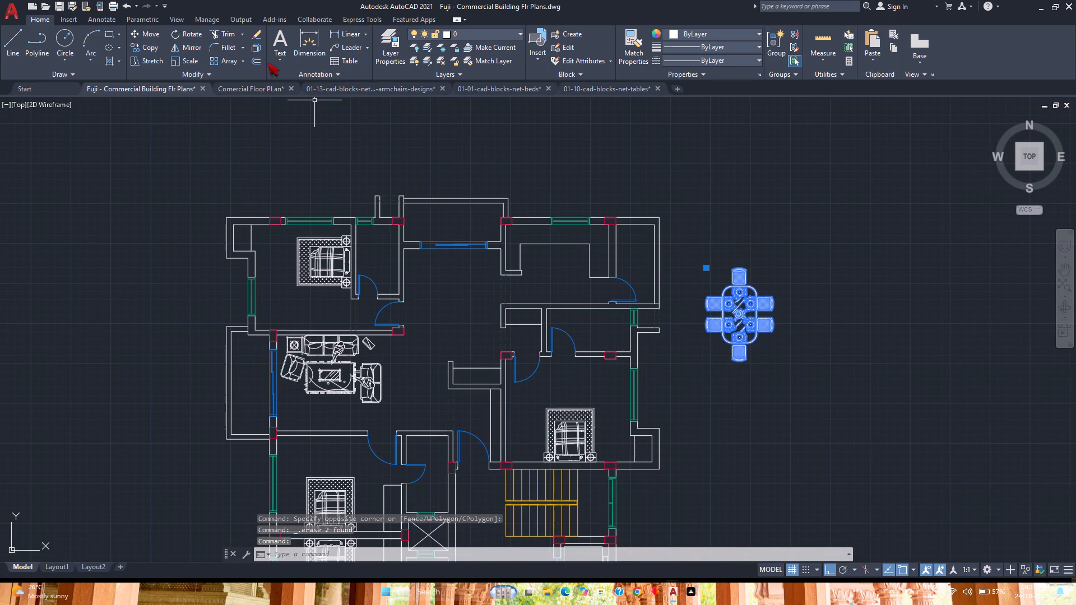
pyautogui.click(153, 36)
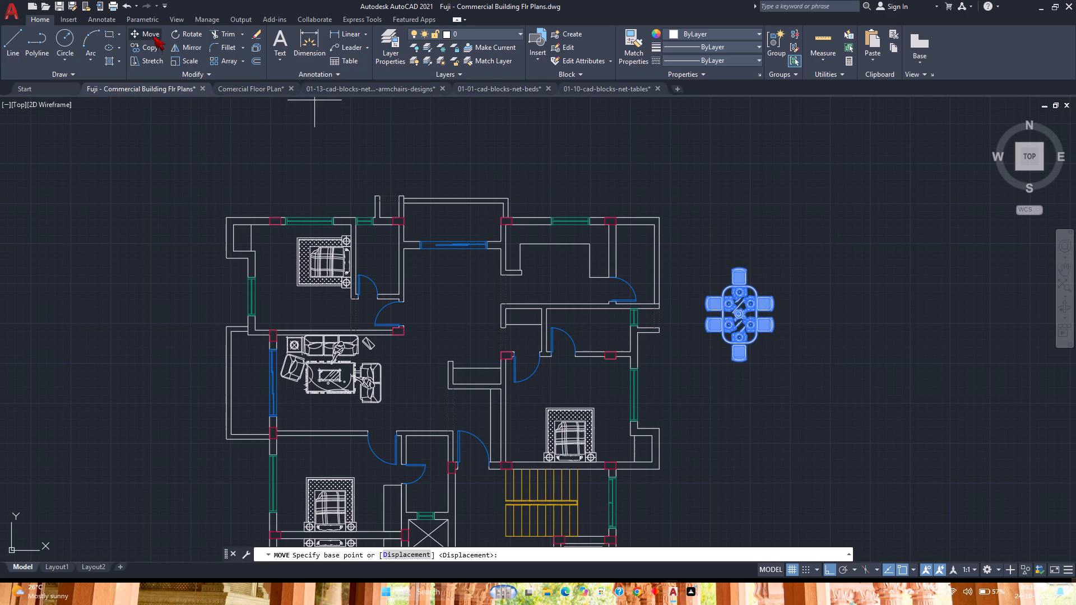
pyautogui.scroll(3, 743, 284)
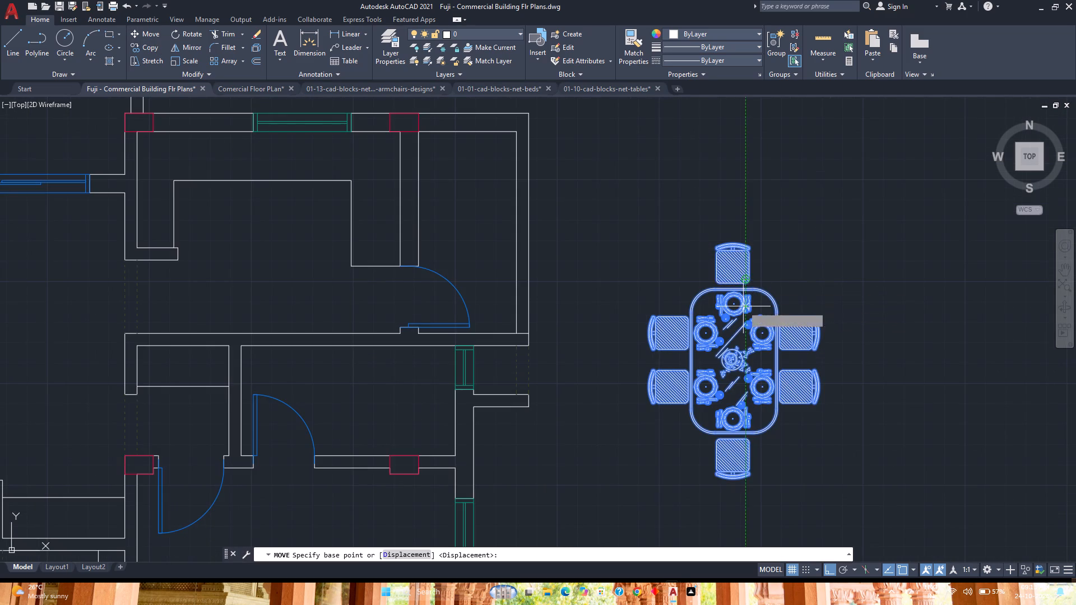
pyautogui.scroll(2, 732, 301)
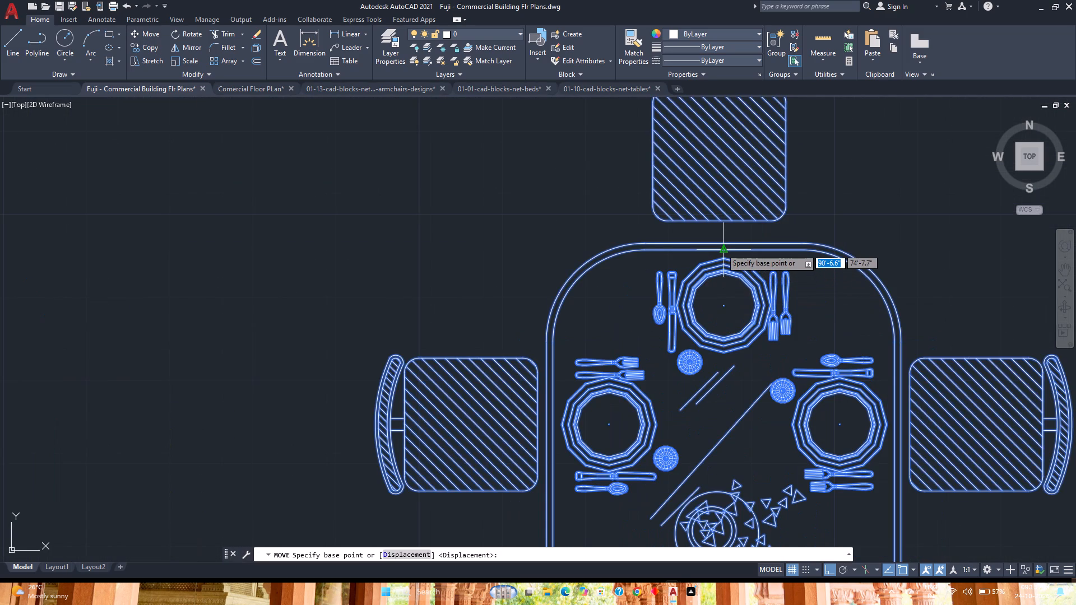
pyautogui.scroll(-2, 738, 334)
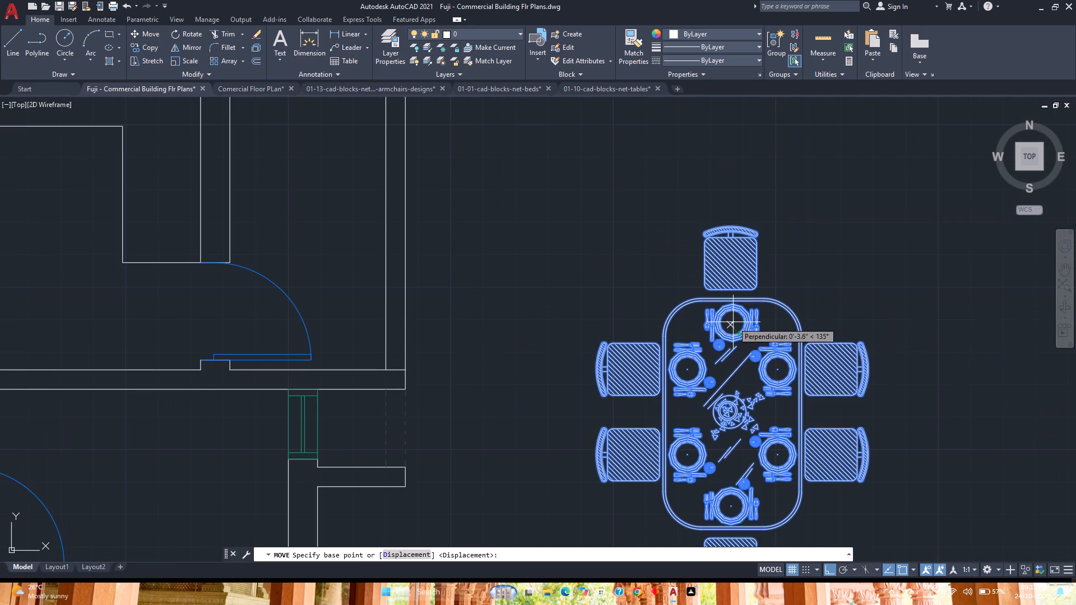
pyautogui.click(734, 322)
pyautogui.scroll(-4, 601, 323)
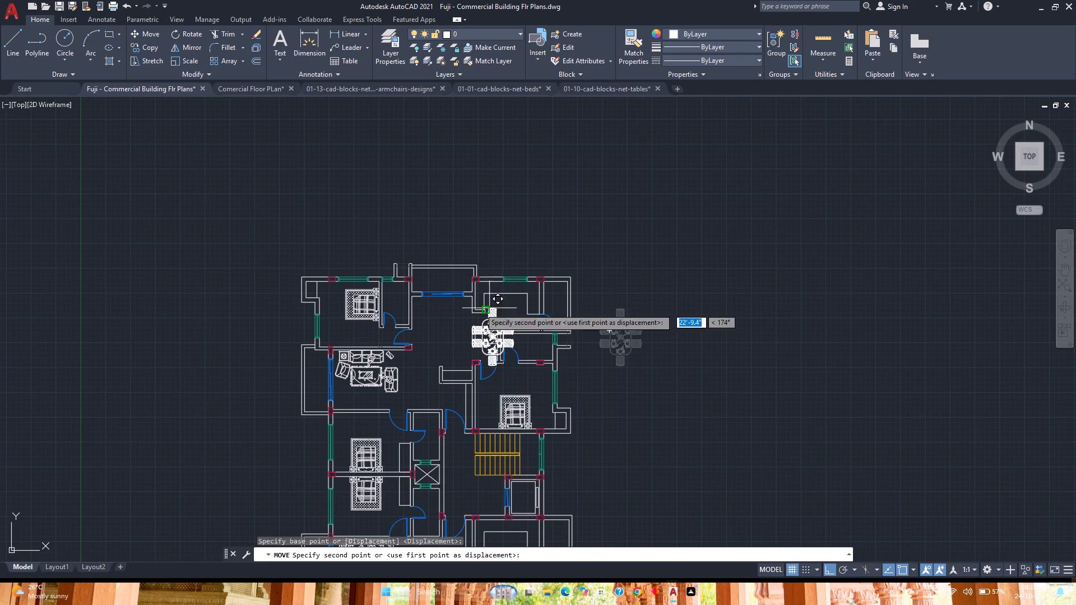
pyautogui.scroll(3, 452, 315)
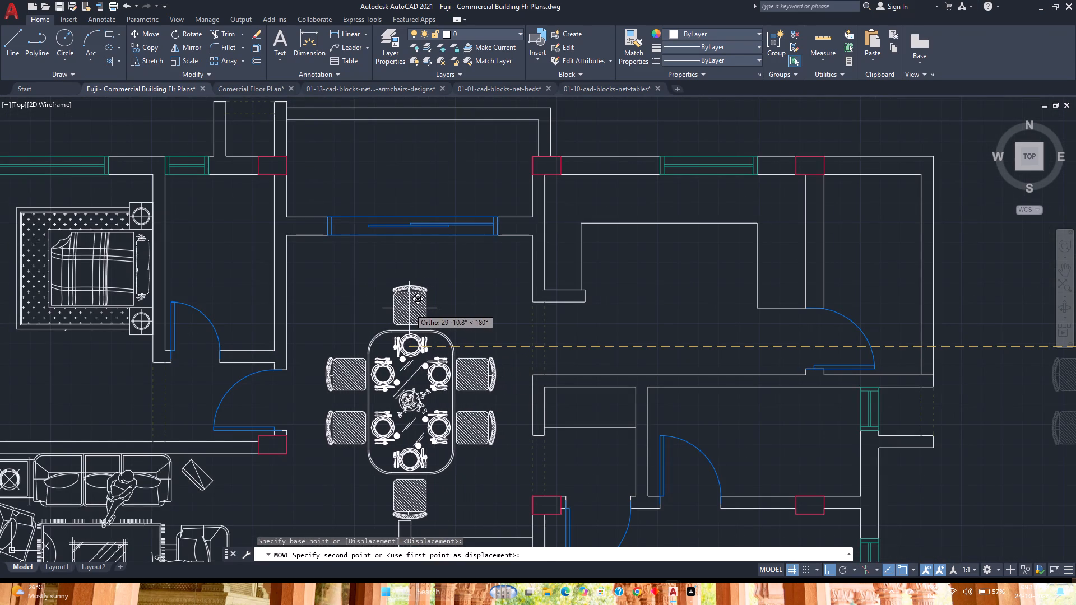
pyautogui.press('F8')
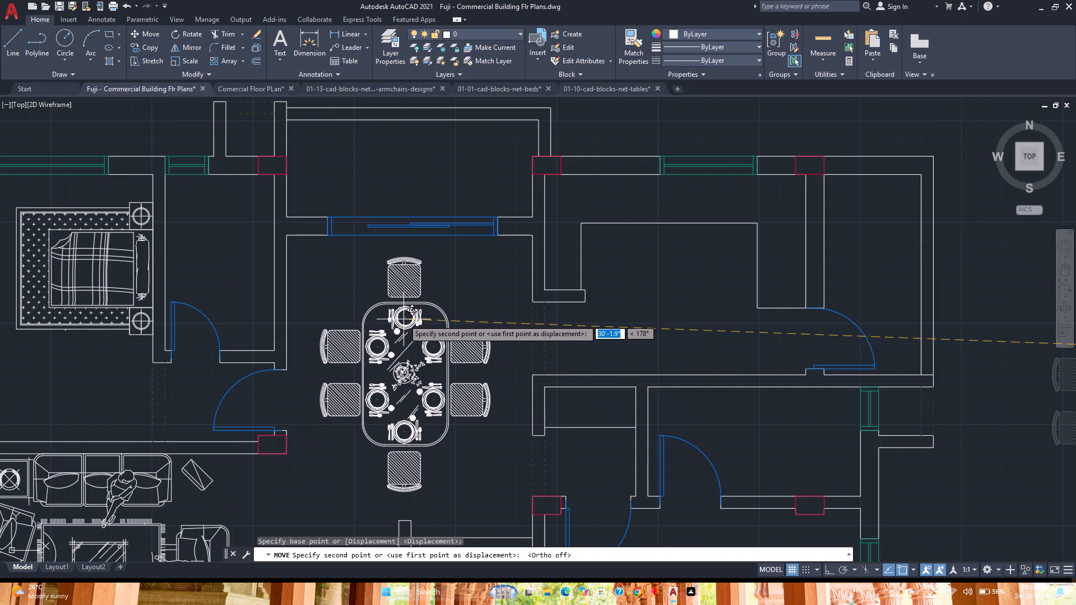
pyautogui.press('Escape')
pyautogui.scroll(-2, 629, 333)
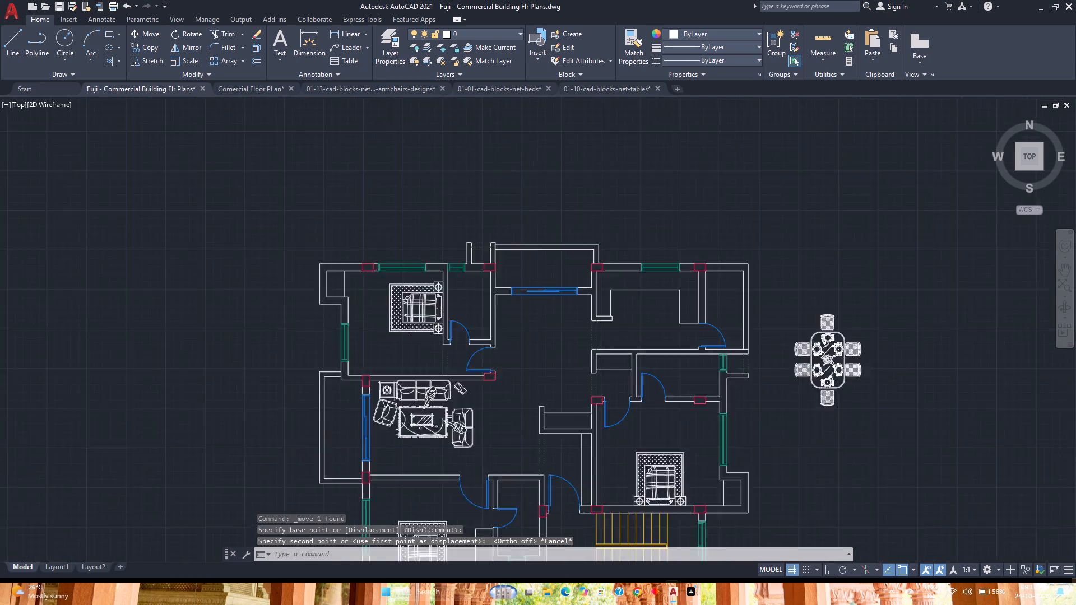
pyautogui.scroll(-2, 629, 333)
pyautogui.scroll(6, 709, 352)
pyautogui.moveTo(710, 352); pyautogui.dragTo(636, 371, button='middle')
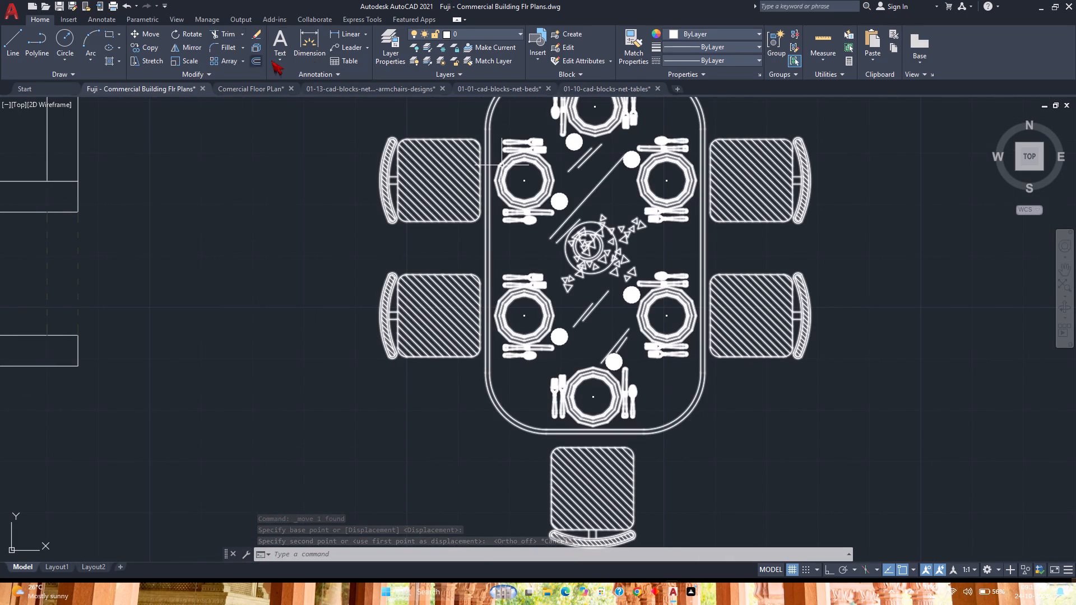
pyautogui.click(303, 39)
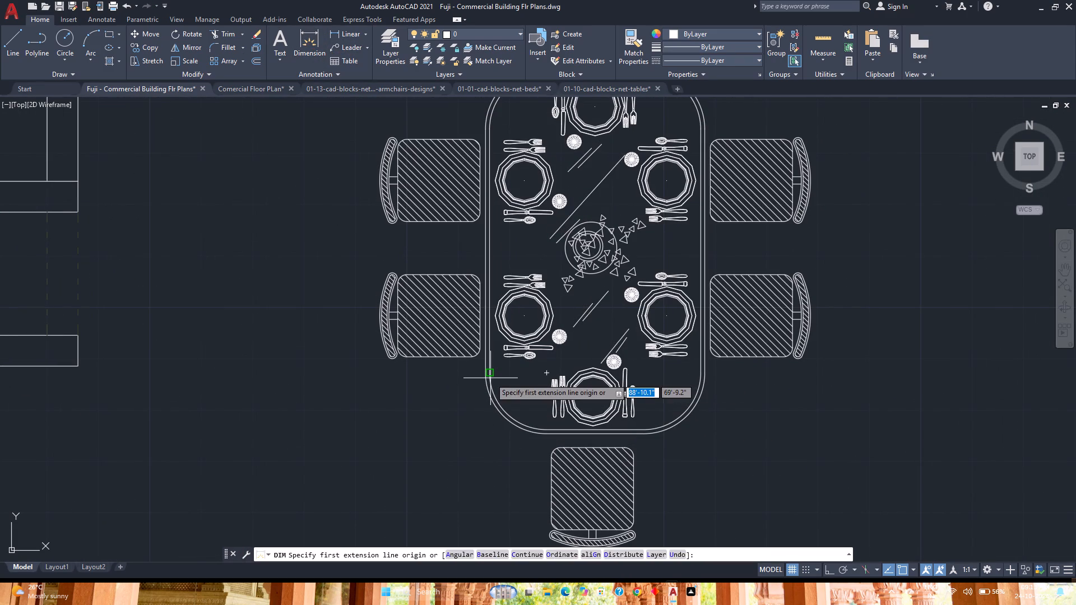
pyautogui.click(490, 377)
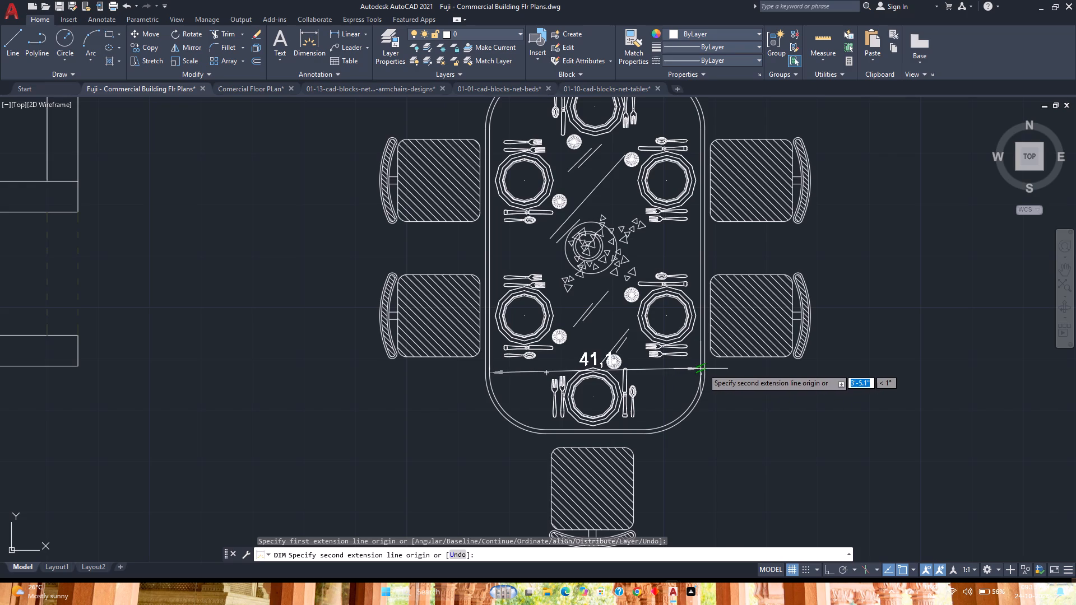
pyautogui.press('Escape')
# Set the ISO-25 dimension style's primary linear units to Engineering format with 0'-0.0" precision.
pyautogui.press('d')
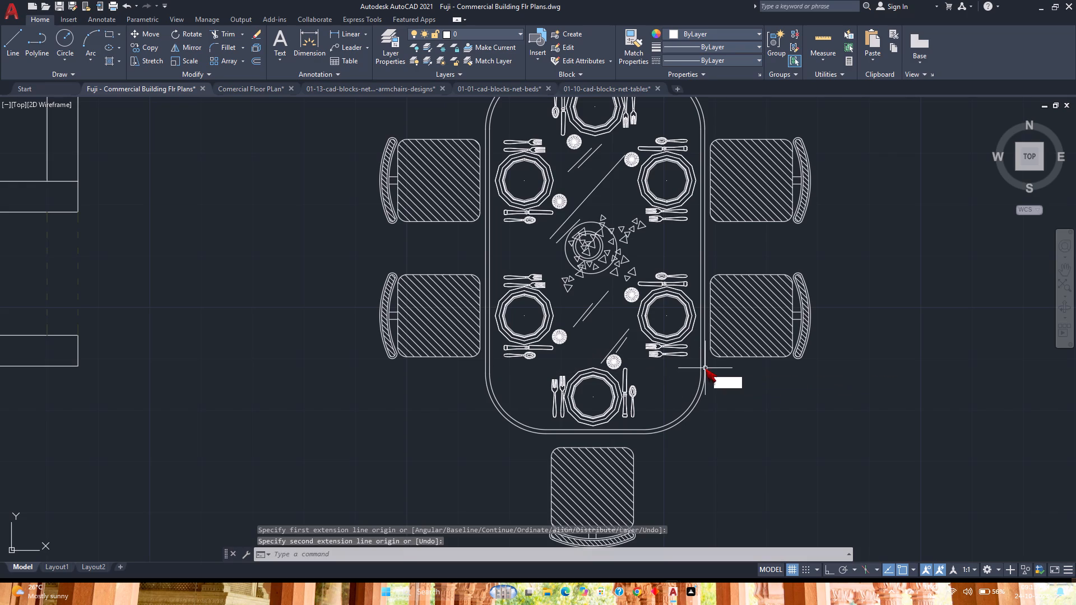
pyautogui.press('Return')
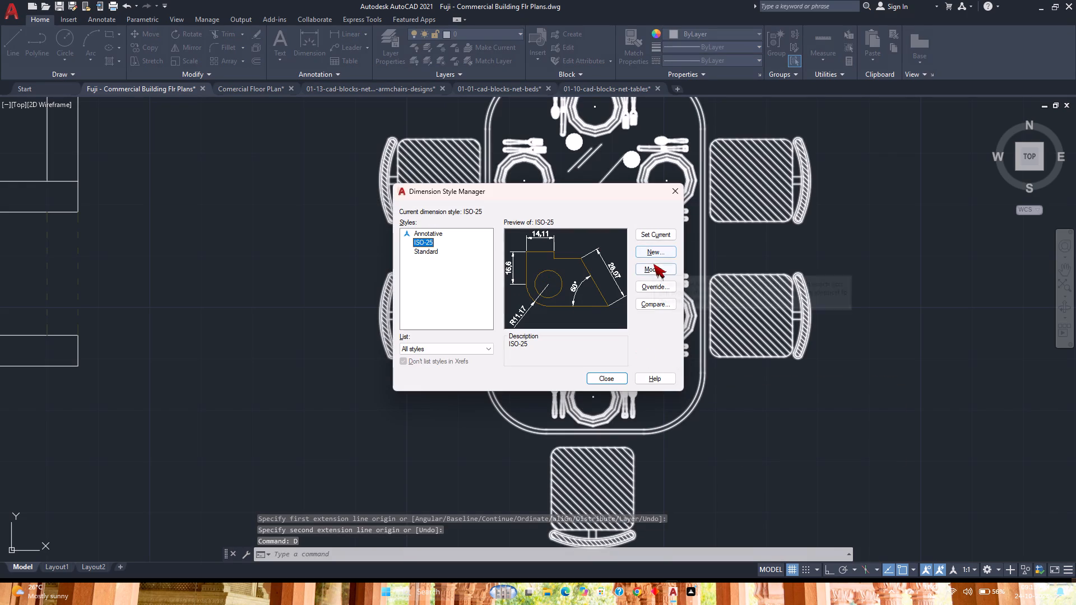
pyautogui.click(653, 269)
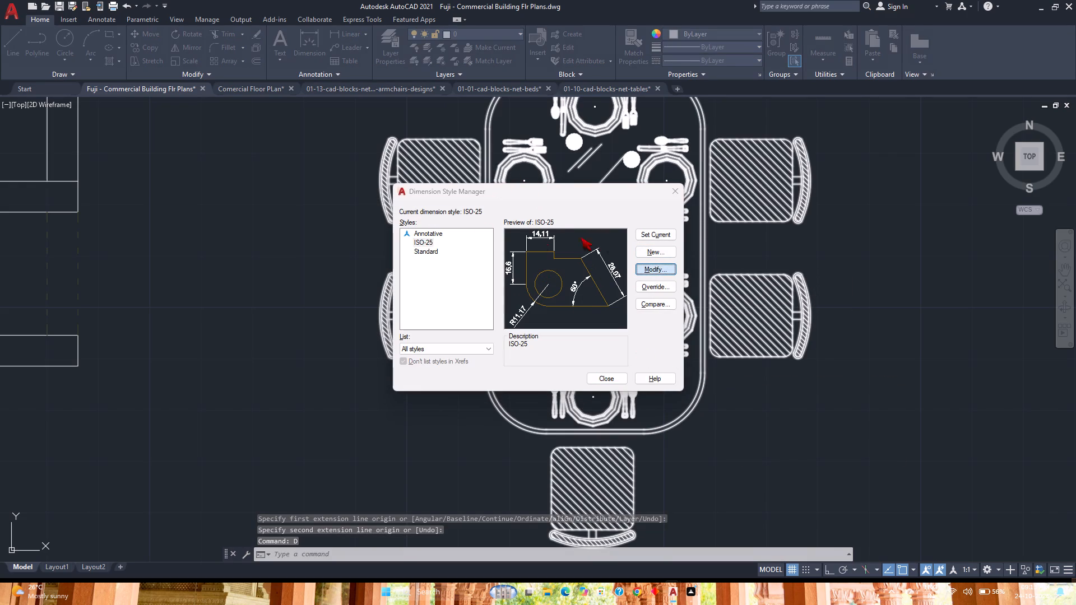
pyautogui.click(619, 125)
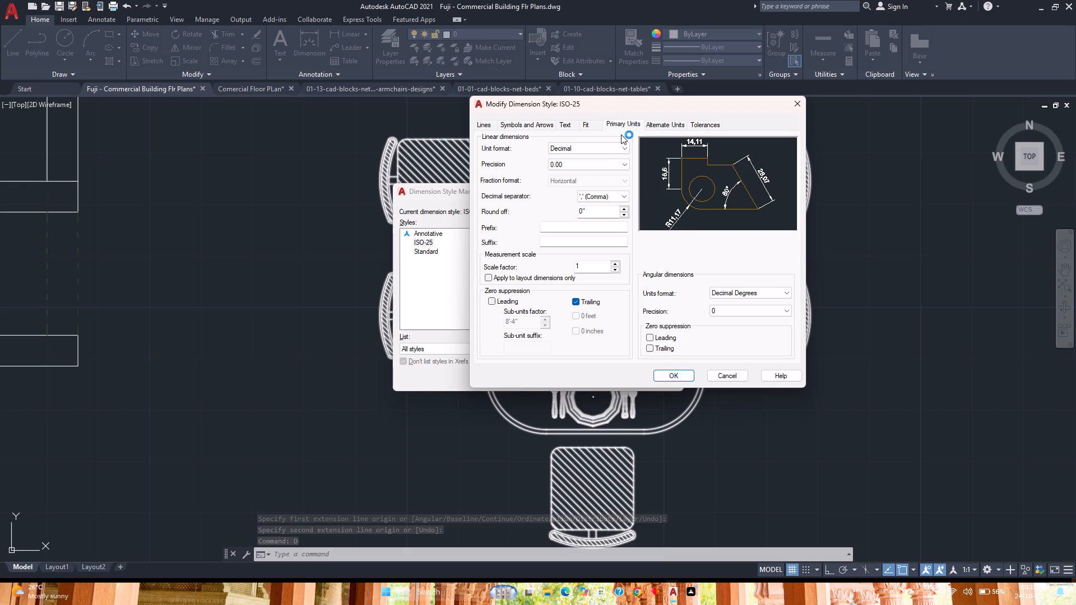
pyautogui.click(617, 144)
pyautogui.click(599, 173)
pyautogui.click(597, 161)
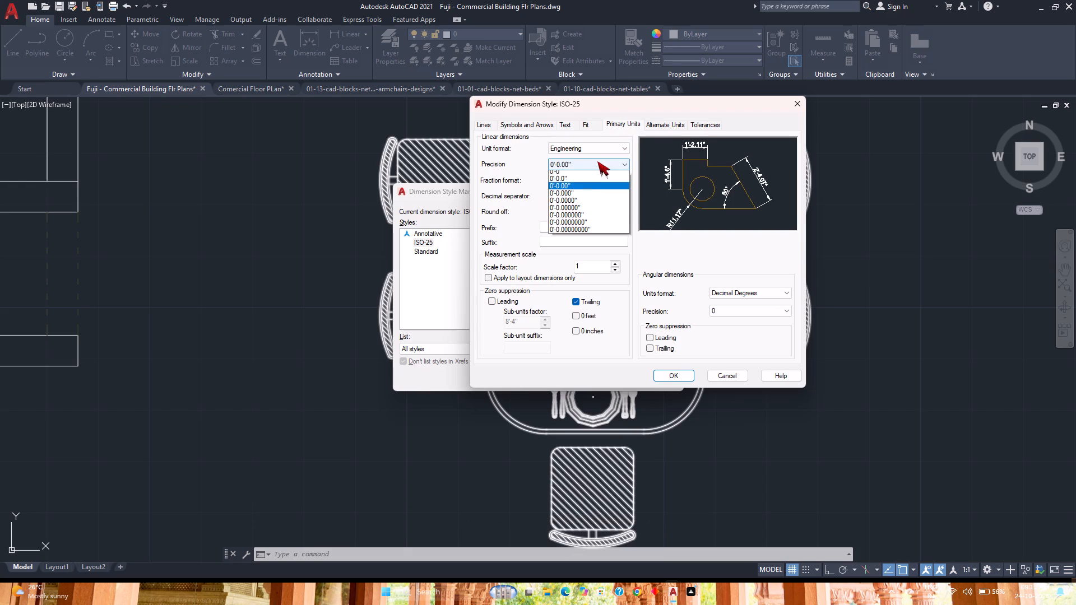
pyautogui.click(581, 180)
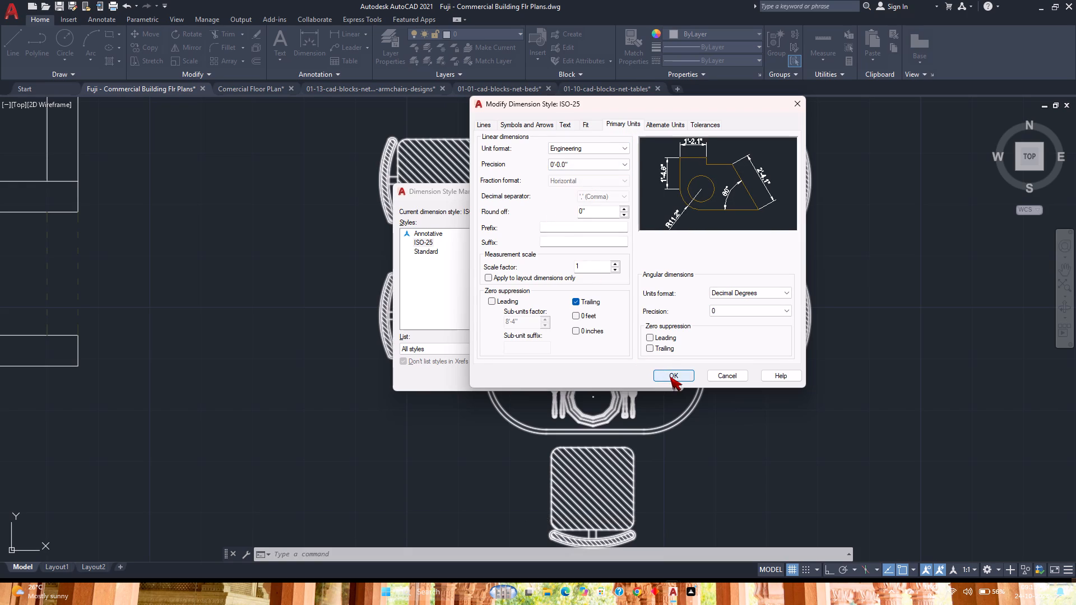
pyautogui.click(670, 376)
pyautogui.click(595, 376)
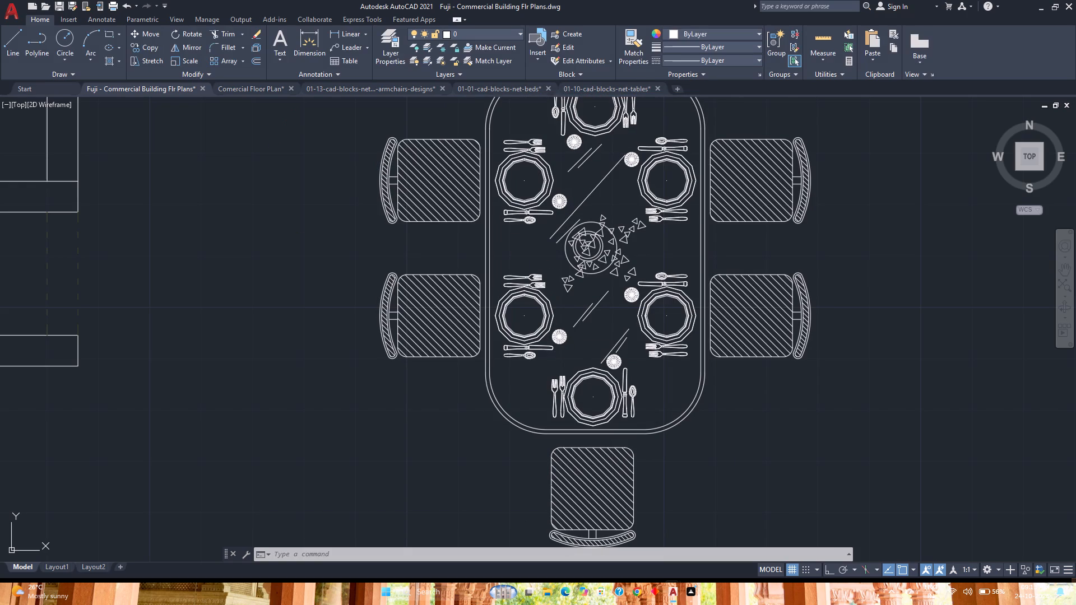
pyautogui.click(431, 259)
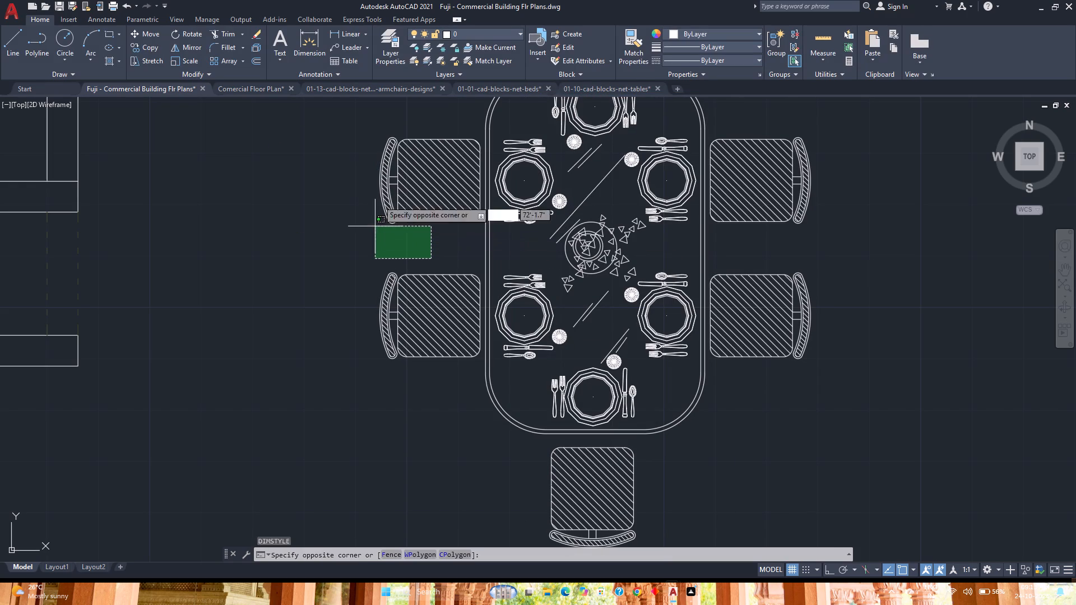
pyautogui.click(279, 238)
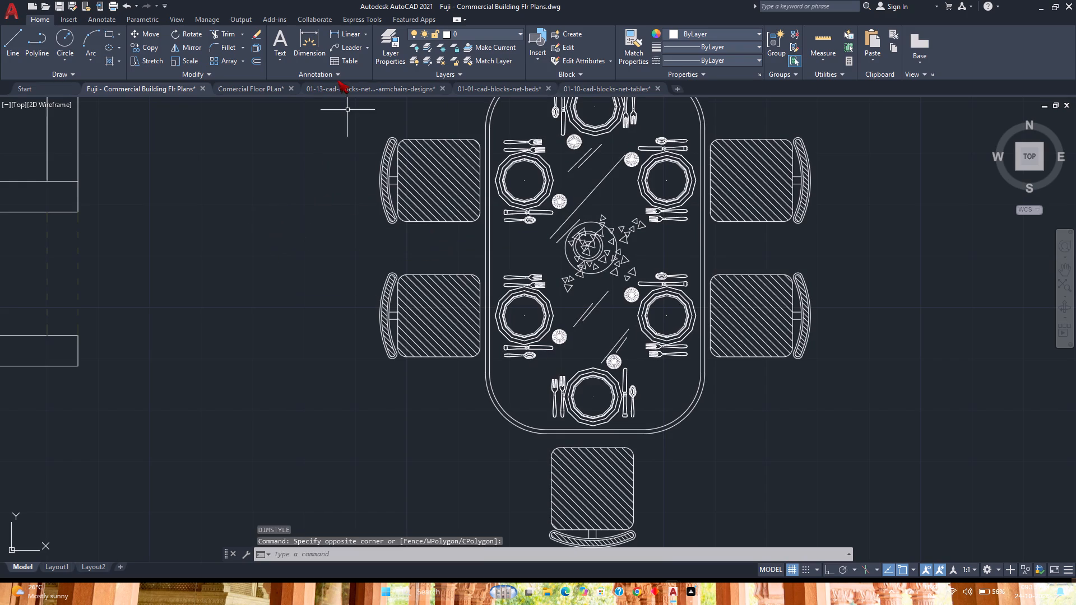
# Check the dining table's overall width with a trial horizontal dimension between its west and east outer edges.
pyautogui.click(302, 43)
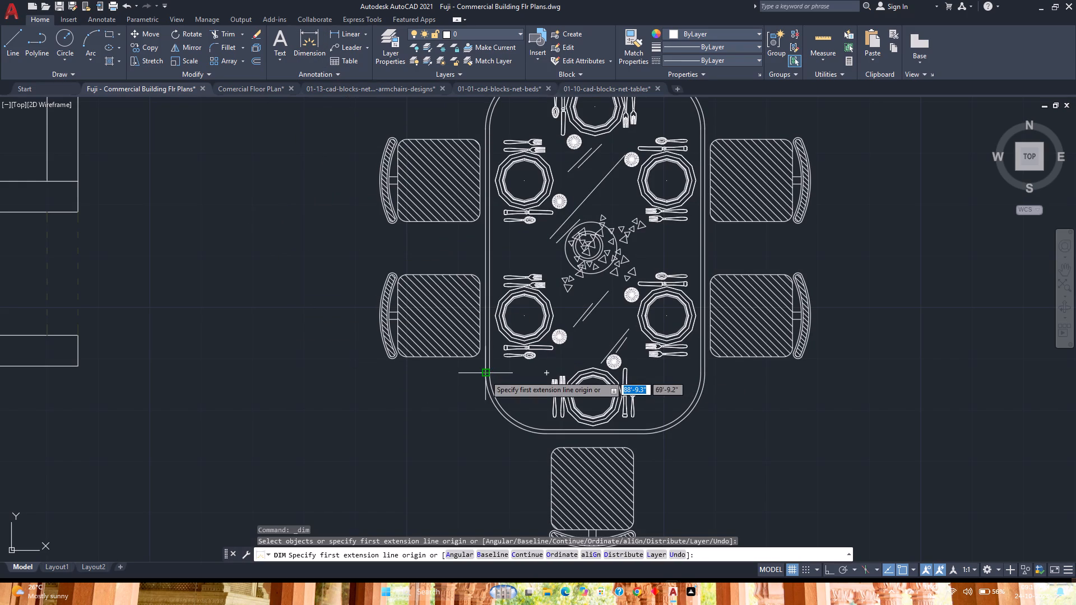
pyautogui.click(485, 375)
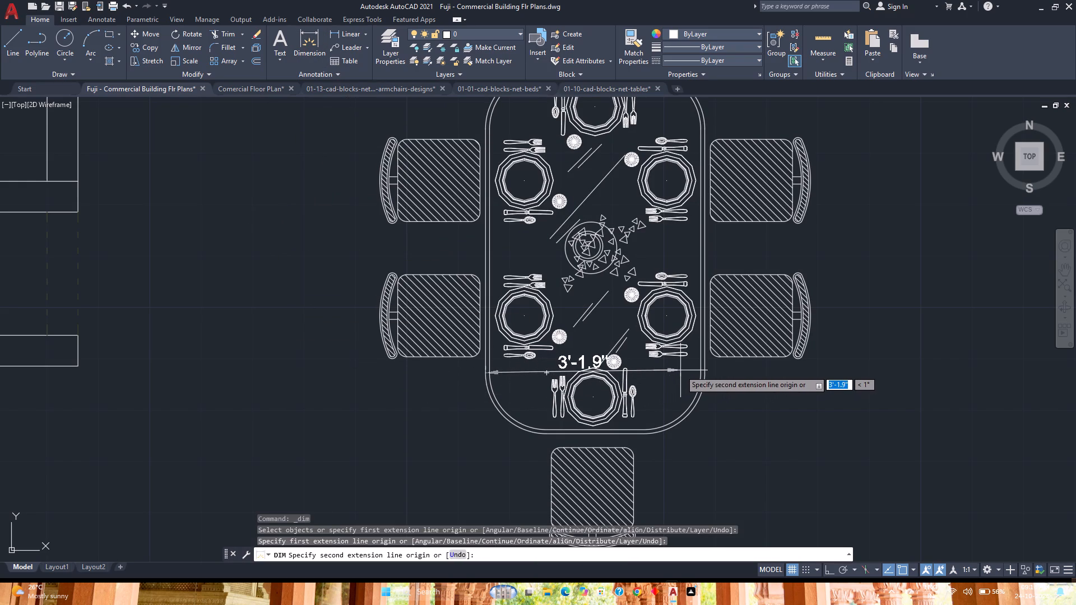
pyautogui.press('F8')
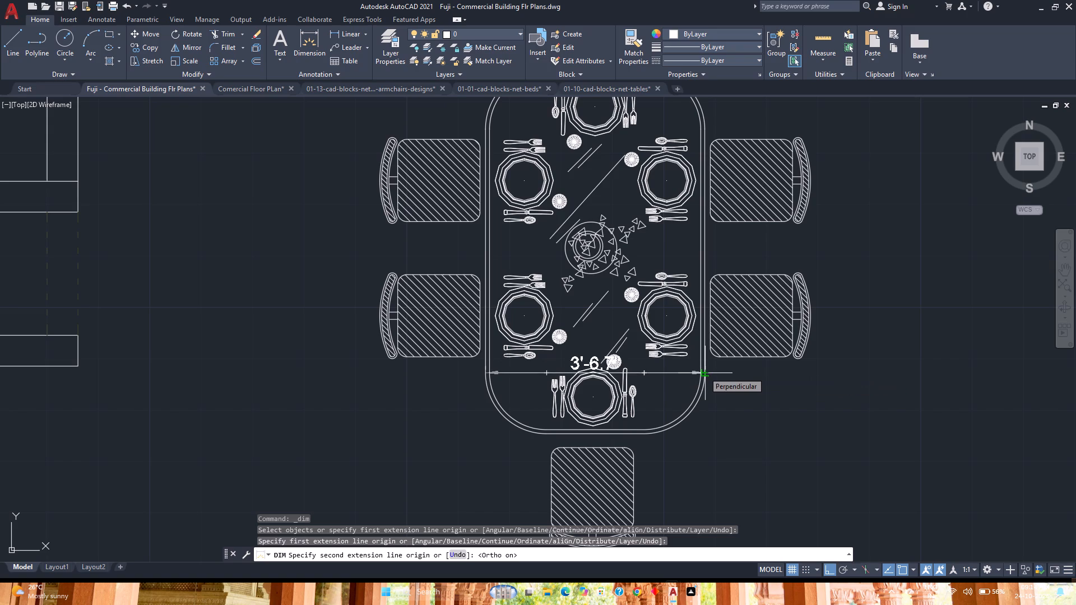
pyautogui.scroll(2, 704, 372)
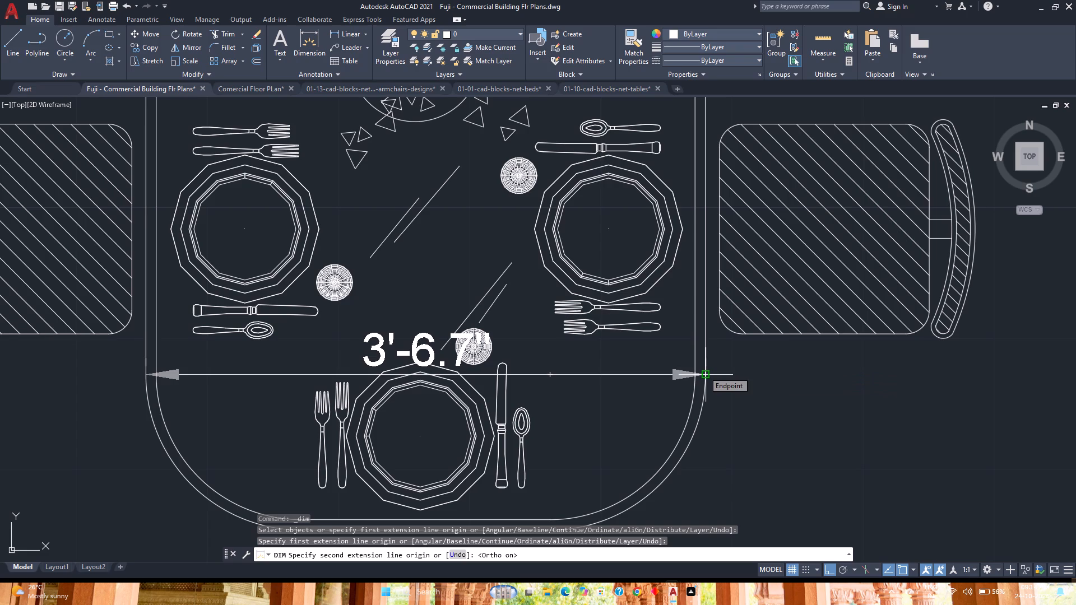
pyautogui.scroll(-2, 704, 371)
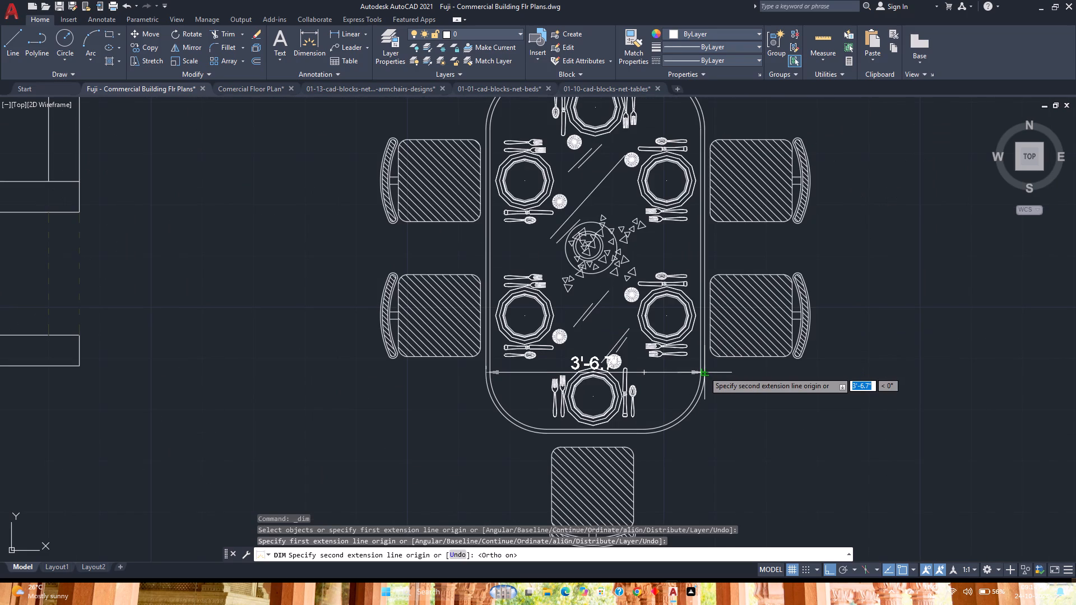
pyautogui.press('Escape')
# Check the dining table's overall length with a trial vertical dimension from the south outer edge to the north outer edge.
pyautogui.scroll(-1, 678, 377)
pyautogui.press('space')
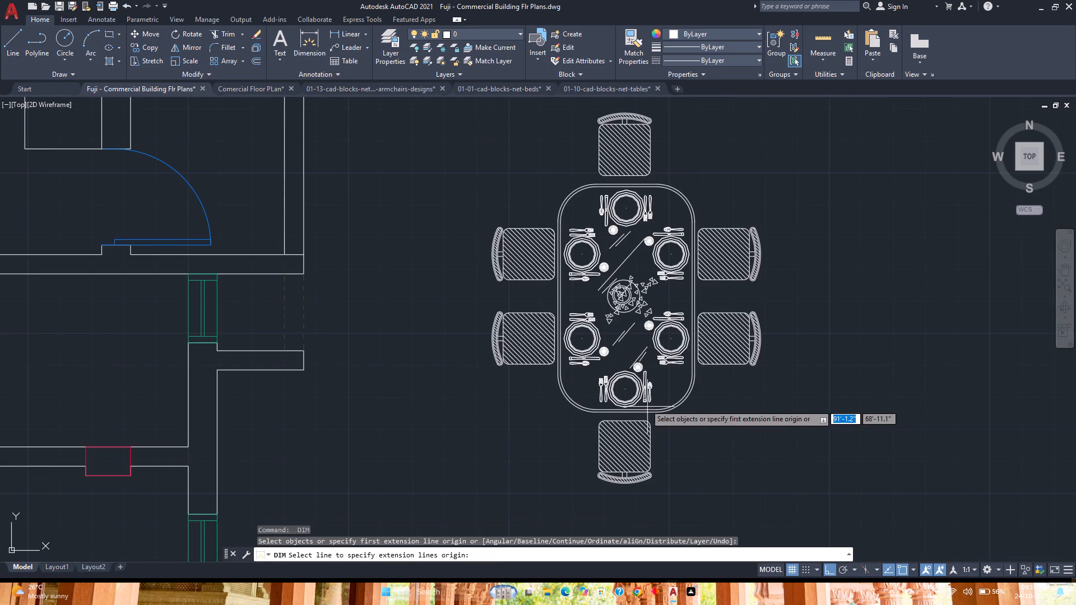
pyautogui.scroll(4, 624, 425)
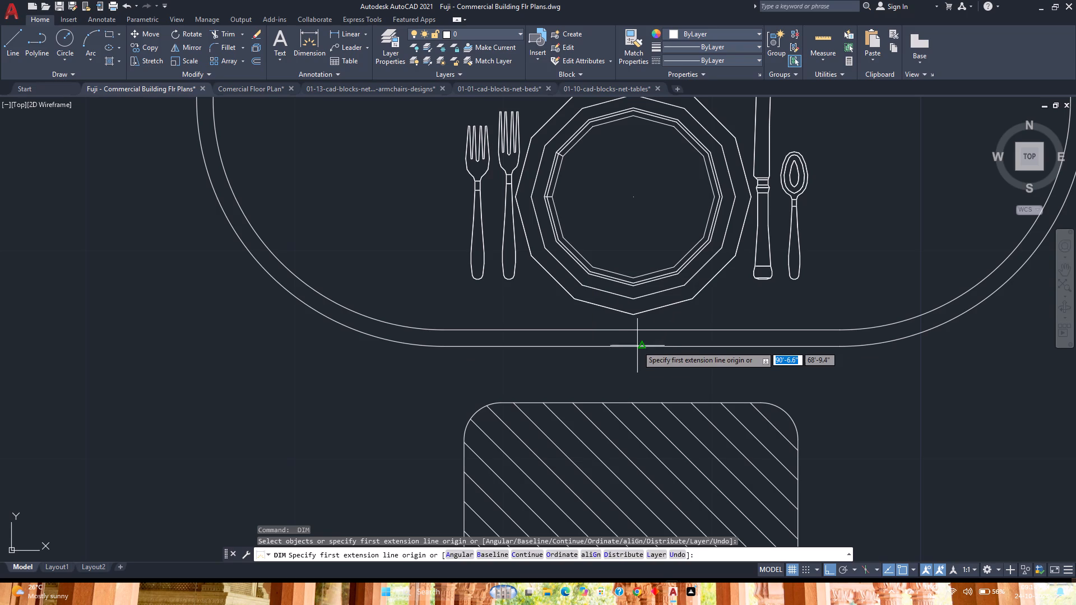
pyautogui.click(641, 344)
pyautogui.scroll(-6, 643, 351)
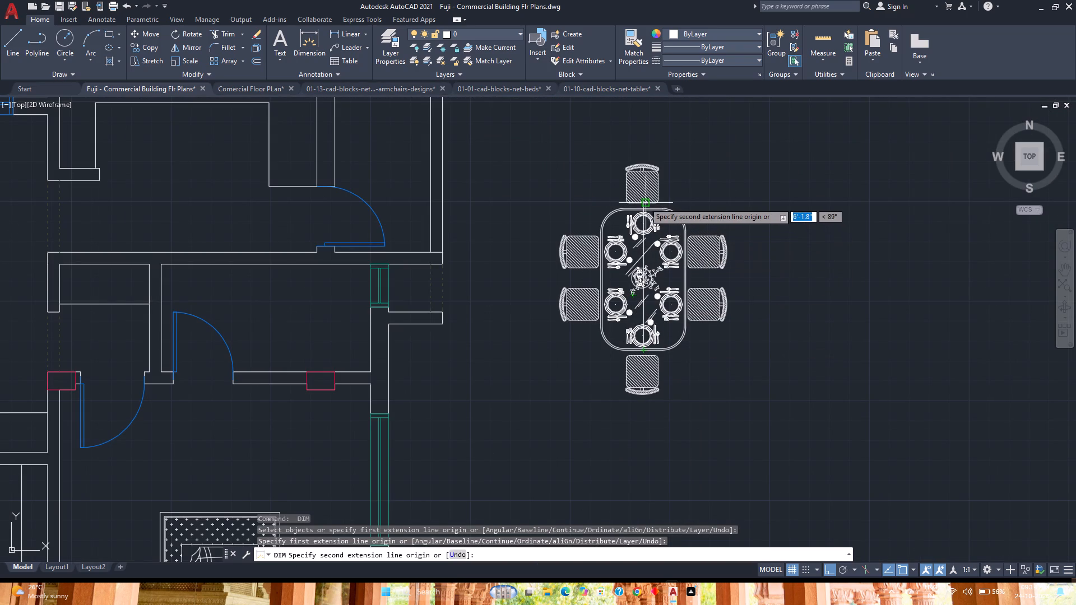
pyautogui.scroll(4, 645, 214)
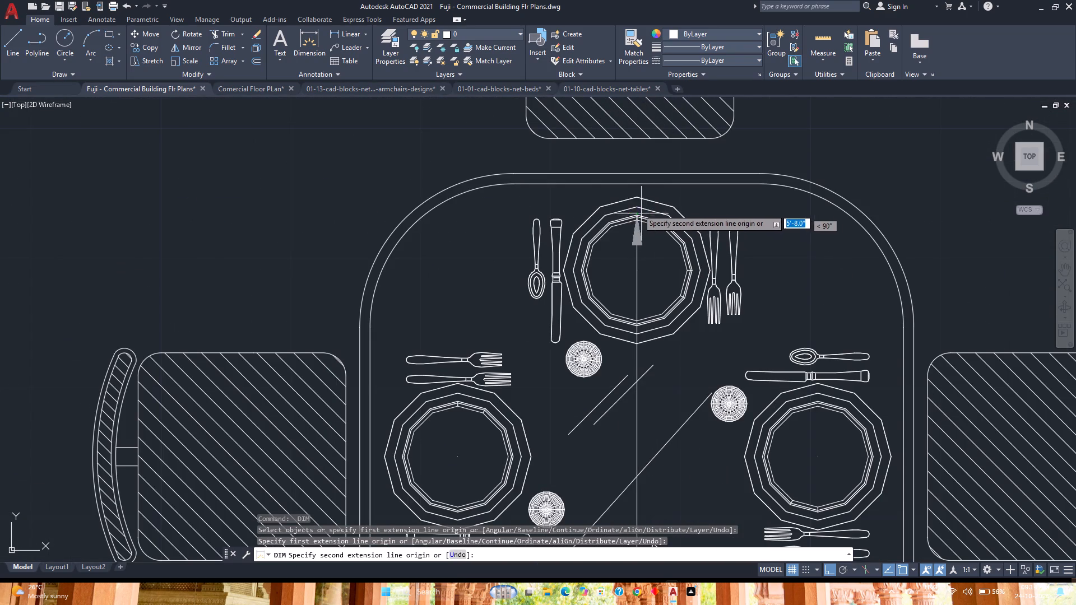
pyautogui.click(637, 174)
pyautogui.scroll(-2, 637, 174)
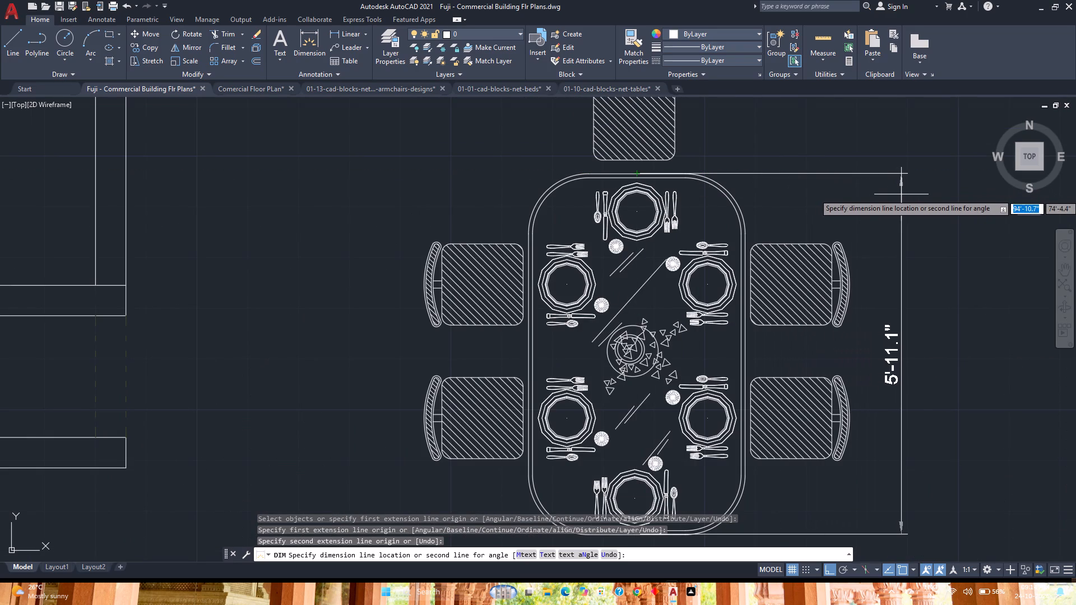
pyautogui.press('Escape')
# Place a vertical construction line through the dining table's west outer edge, at the start of the southwest rounded corner.
pyautogui.moveTo(777, 344); pyautogui.dragTo(739, 237, button='middle')
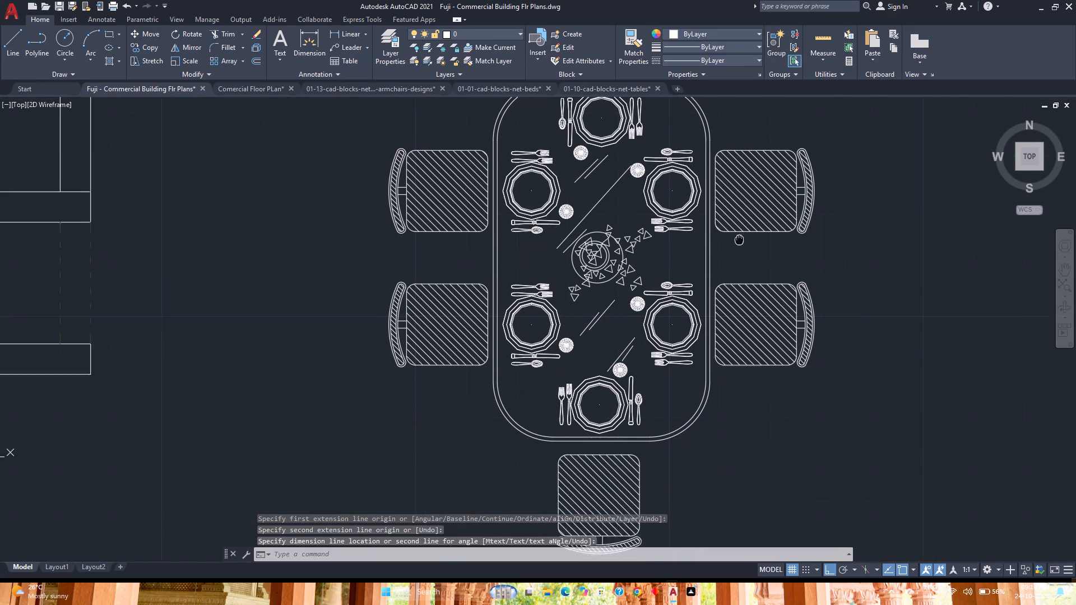
pyautogui.moveTo(739, 237); pyautogui.dragTo(739, 234, button='middle')
pyautogui.middleClick(739, 234)
pyautogui.scroll(-1, 739, 234)
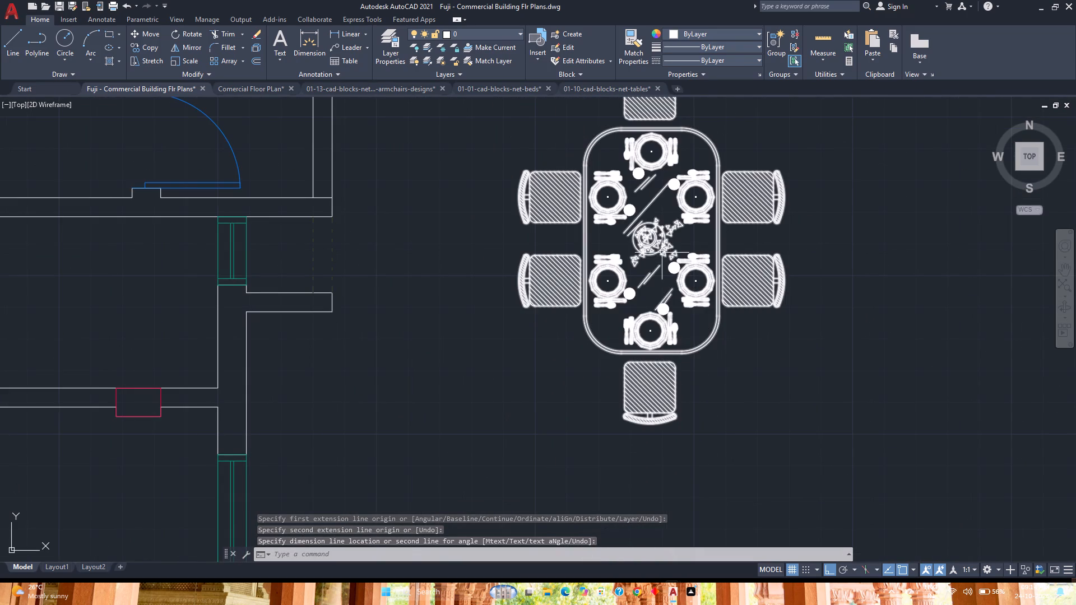
pyautogui.scroll(1, 670, 346)
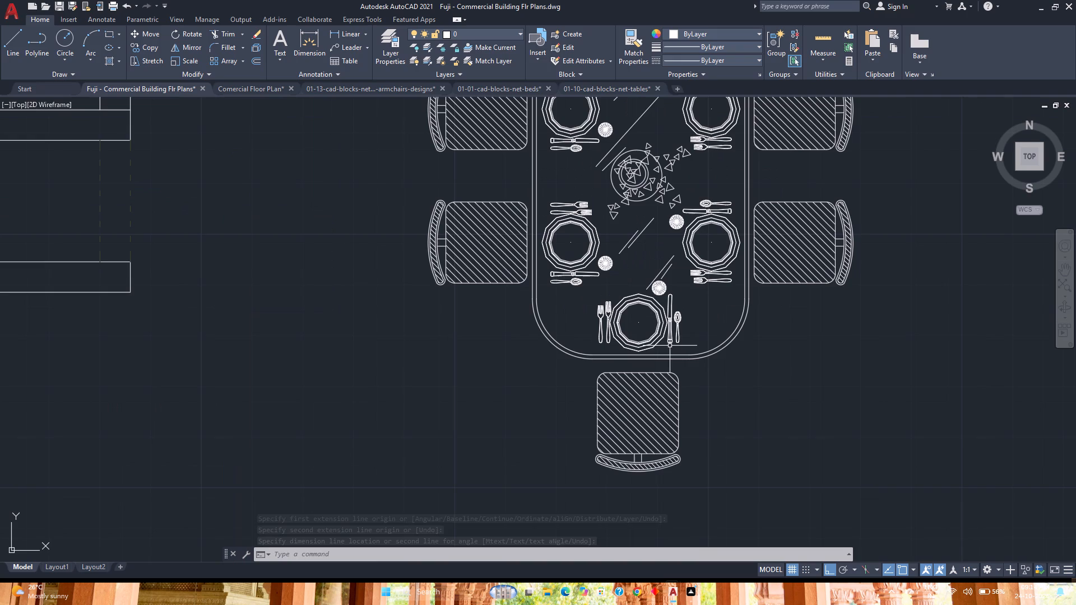
pyautogui.moveTo(665, 334); pyautogui.dragTo(633, 324, button='middle')
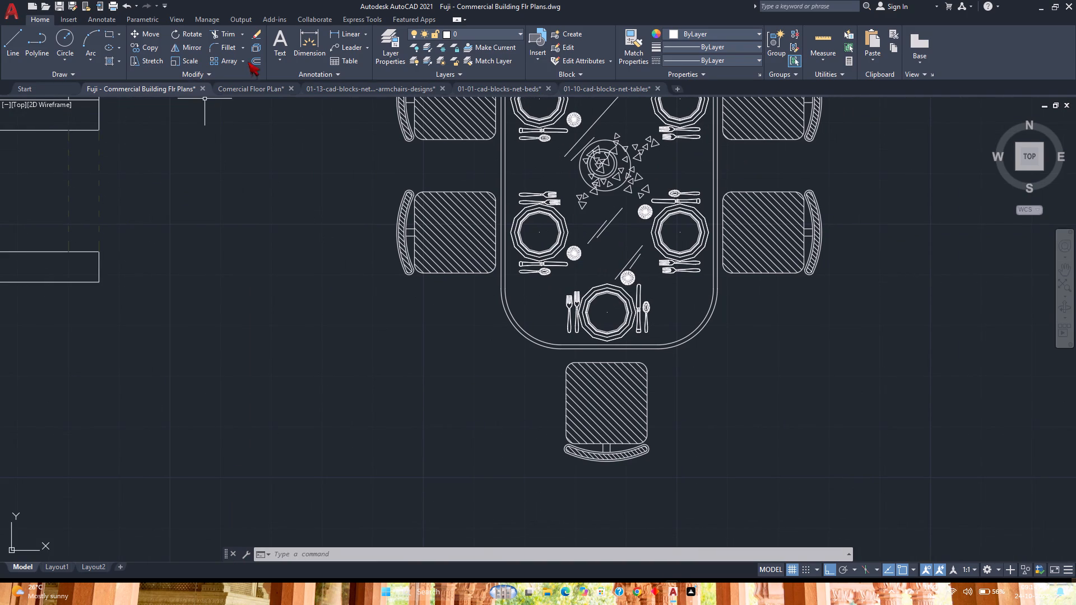
pyautogui.click(256, 64)
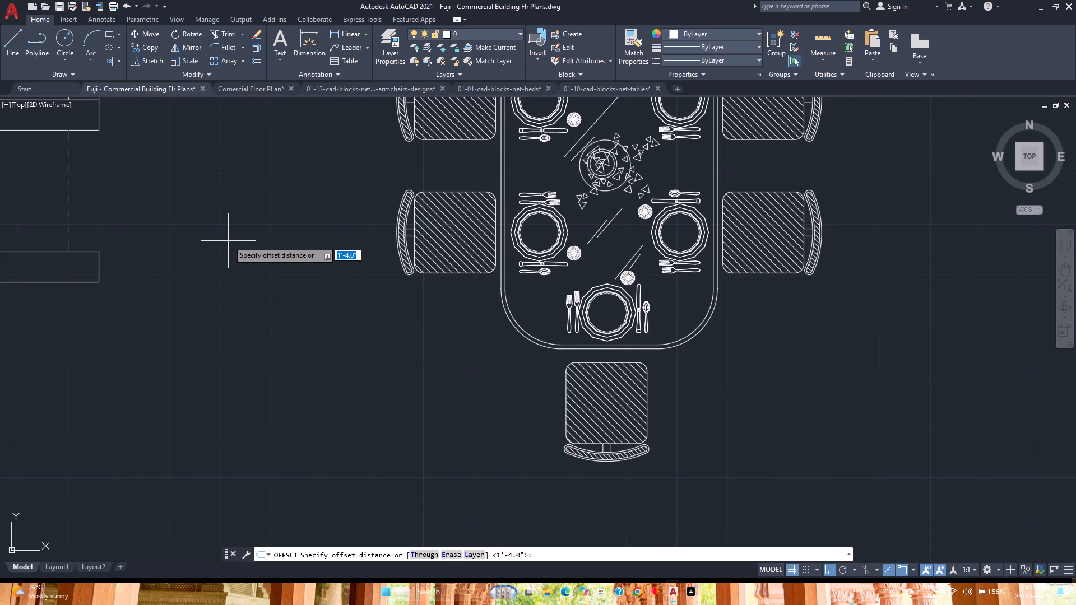
pyautogui.press('Escape')
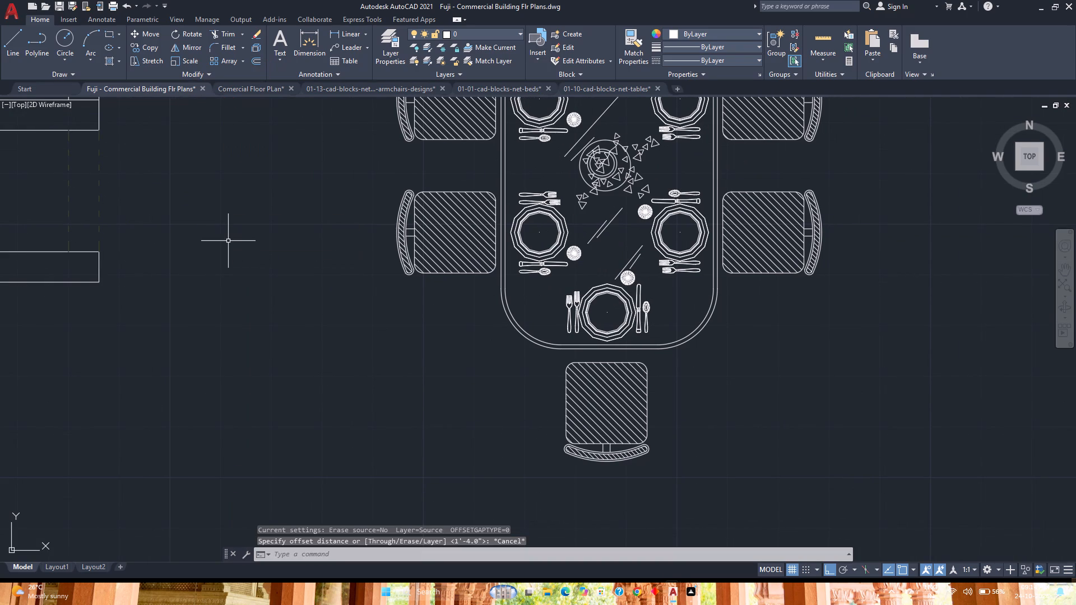
pyautogui.write('xl')
pyautogui.press('Return')
pyautogui.press('v')
pyautogui.press('Return')
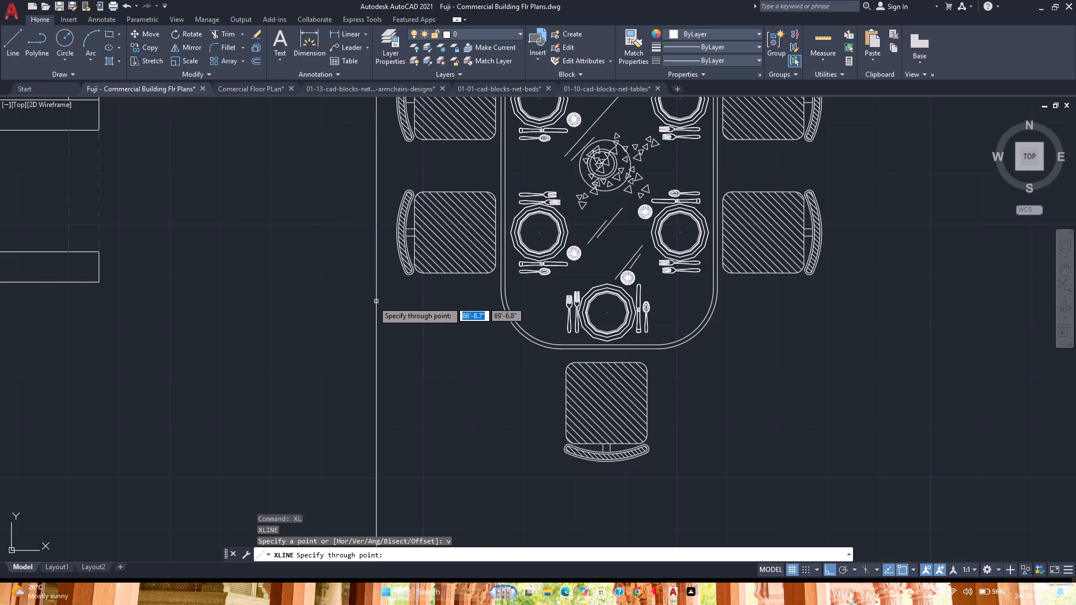
pyautogui.click(499, 287)
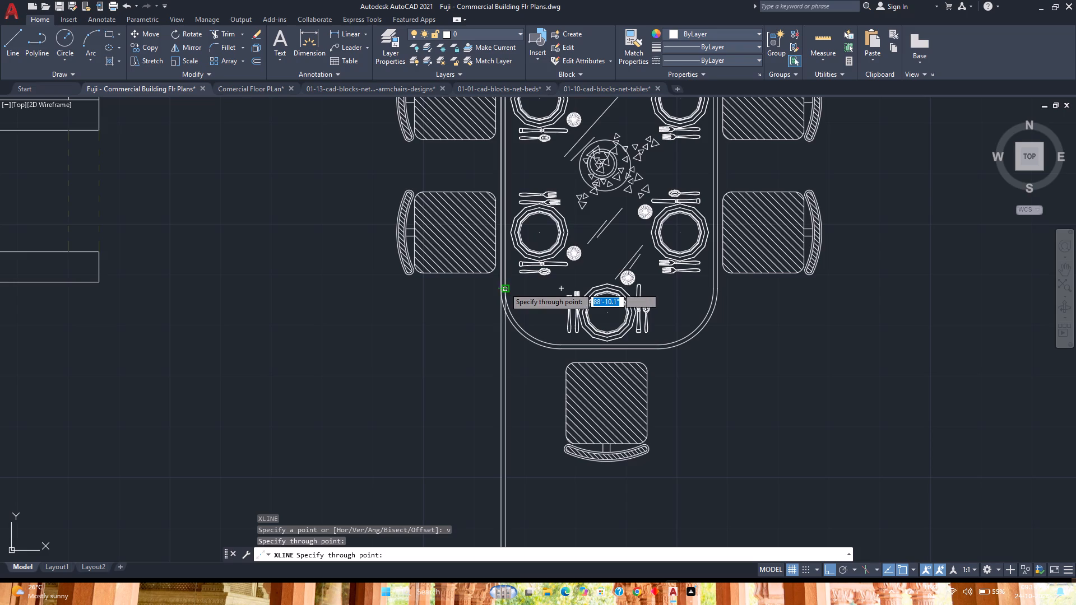
pyautogui.press('Escape')
# Offset the vertical construction line 3'6" to the east, across the dining table.
pyautogui.click(253, 61)
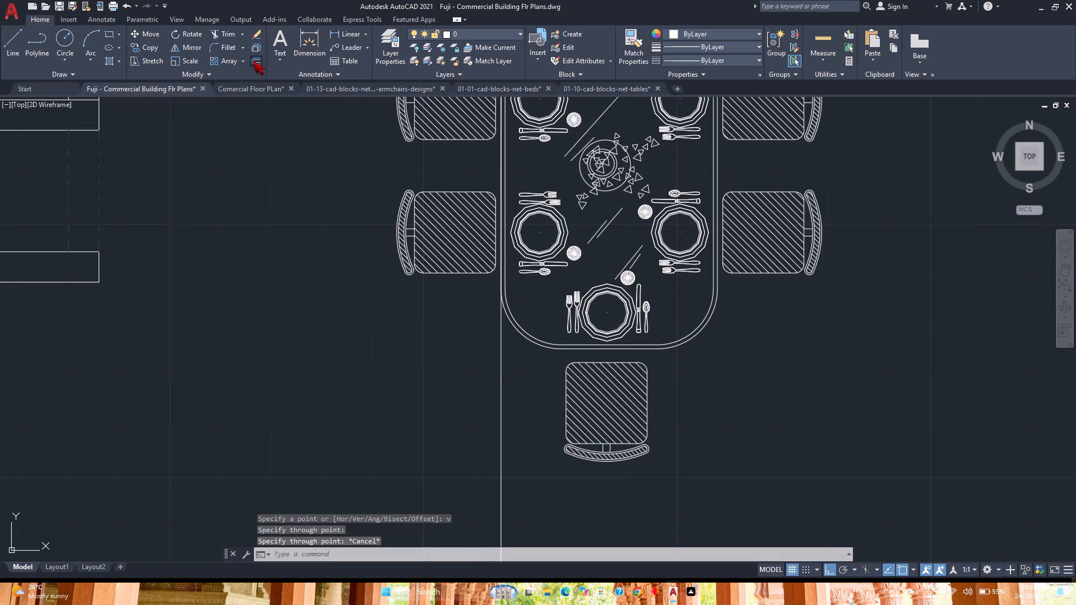
pyautogui.press('3')
pyautogui.write("'6")
pyautogui.hotkey('shift', '"')
pyautogui.press('Return')
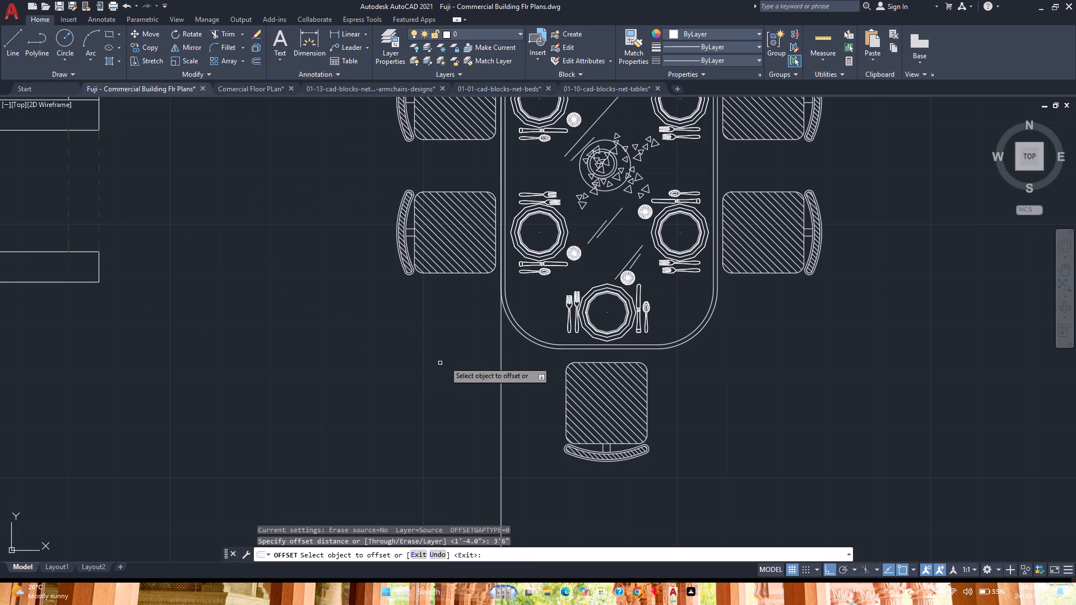
pyautogui.click(502, 355)
pyautogui.click(740, 353)
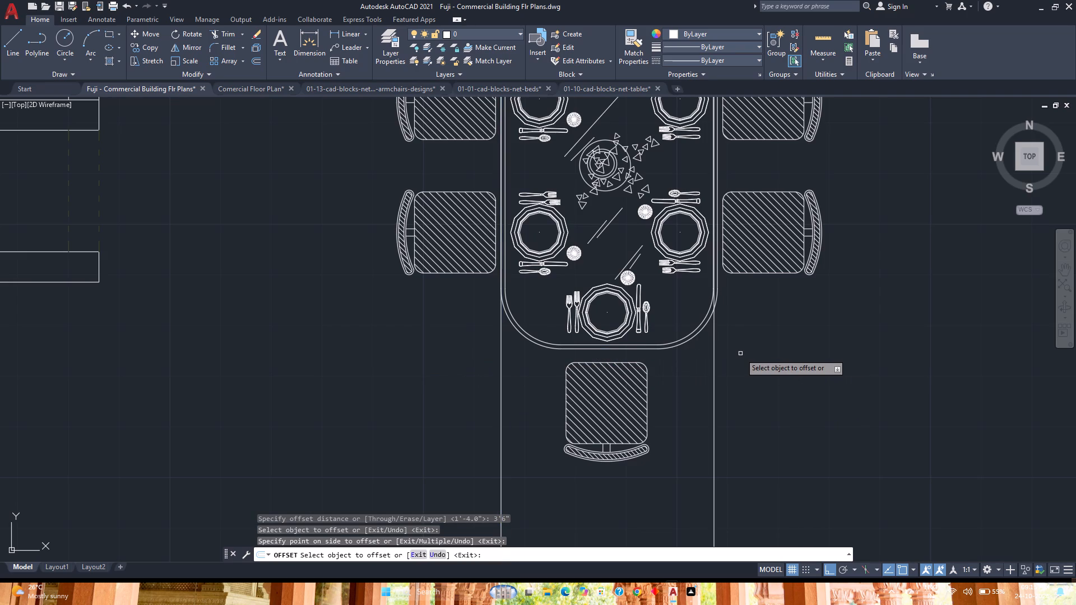
pyautogui.press('Escape')
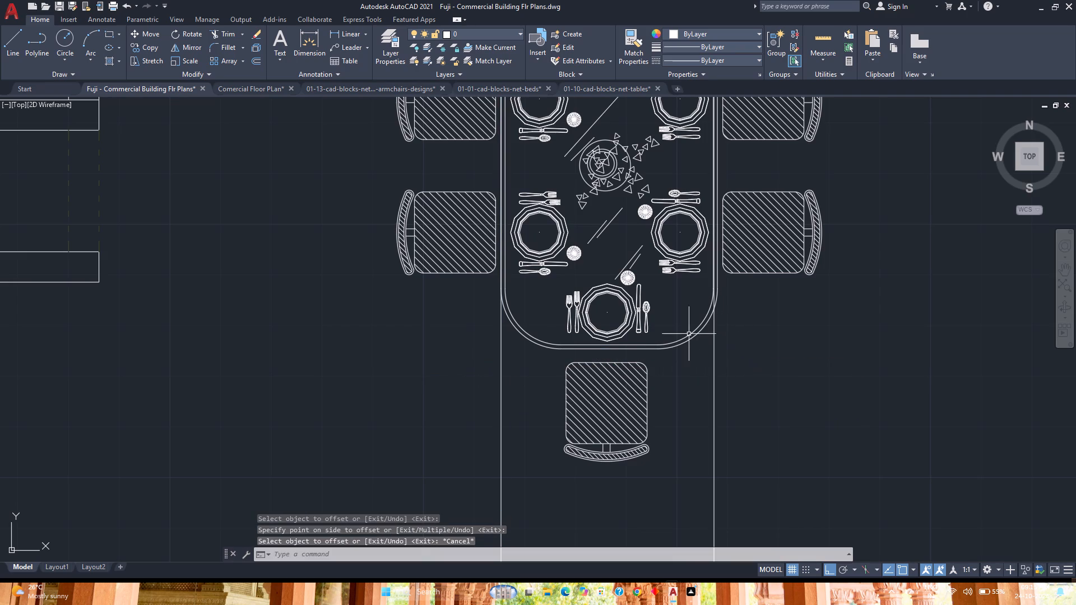
# Scale the dining table block by reference from its west outer edge, fitting the full table width to the 3'6" construction line.
pyautogui.click(675, 342)
pyautogui.press('s')
pyautogui.press('c')
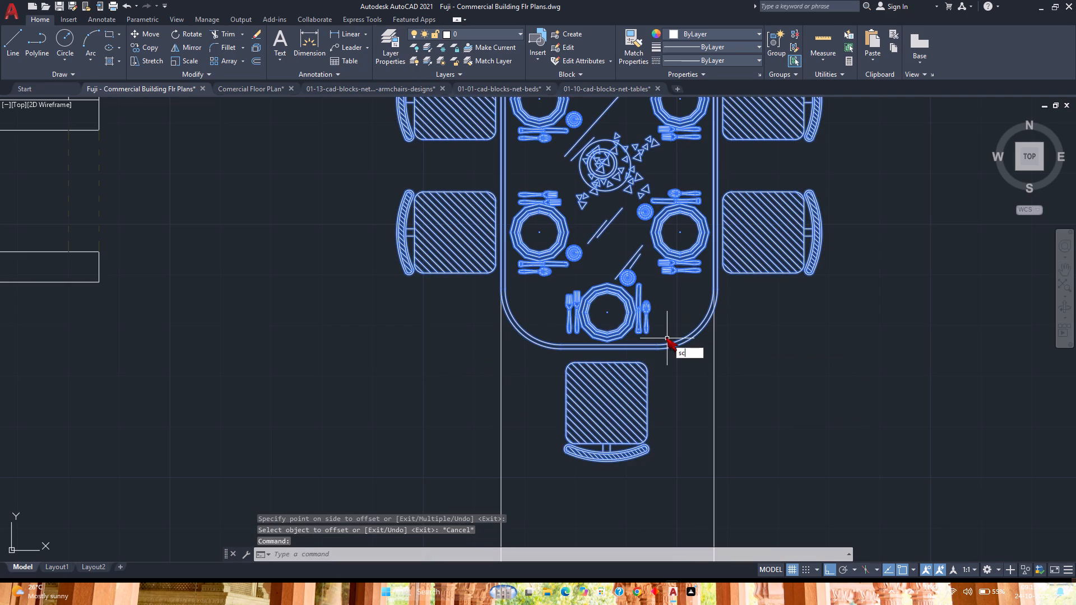
pyautogui.press('Return')
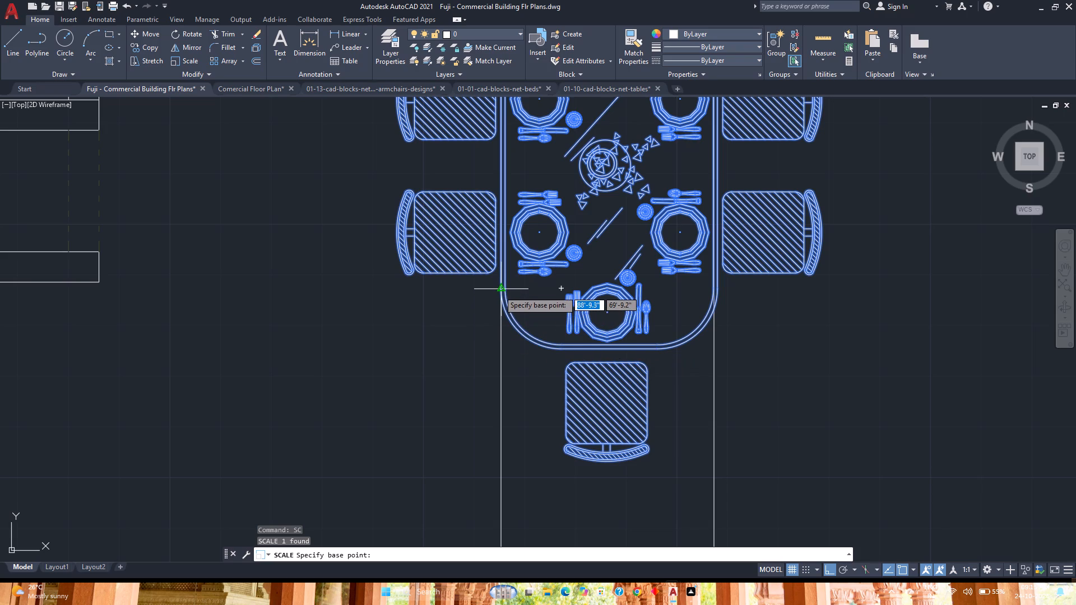
pyautogui.click(499, 291)
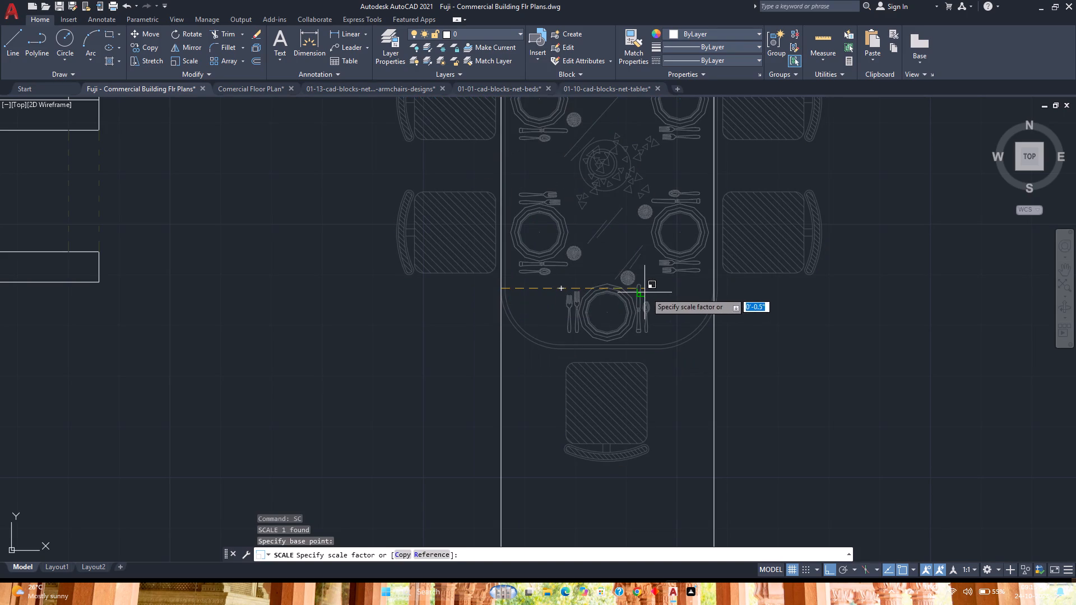
pyautogui.press('r')
pyautogui.press('Return')
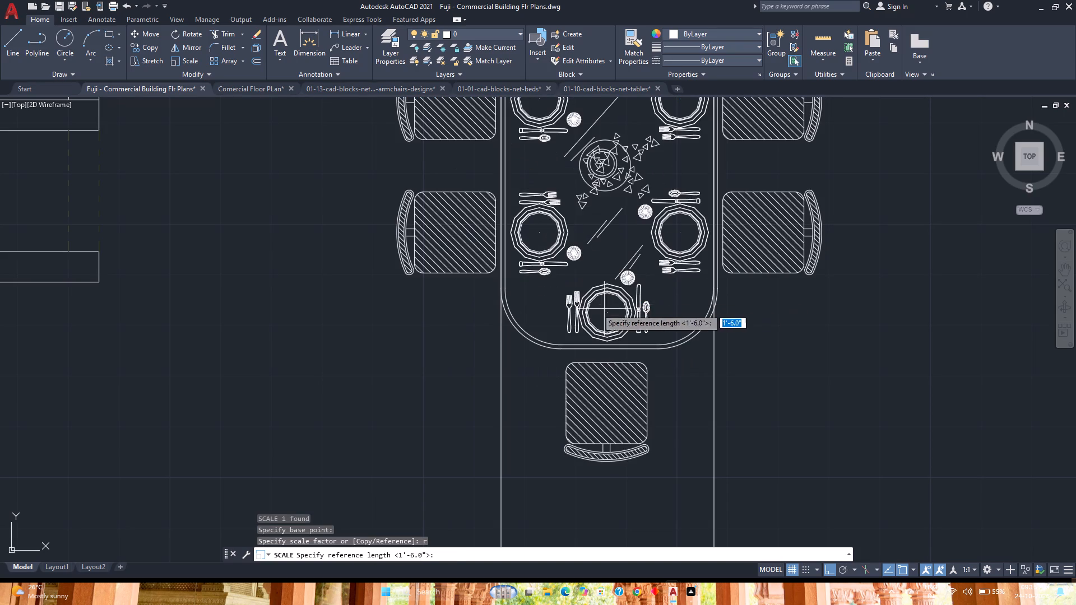
pyautogui.scroll(3, 501, 297)
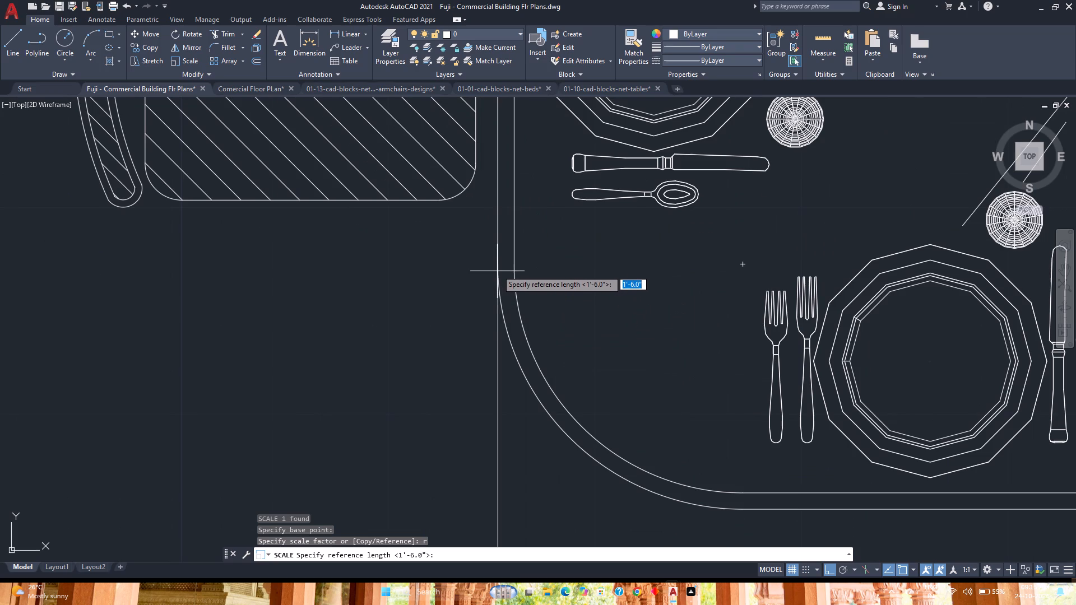
pyautogui.click(497, 264)
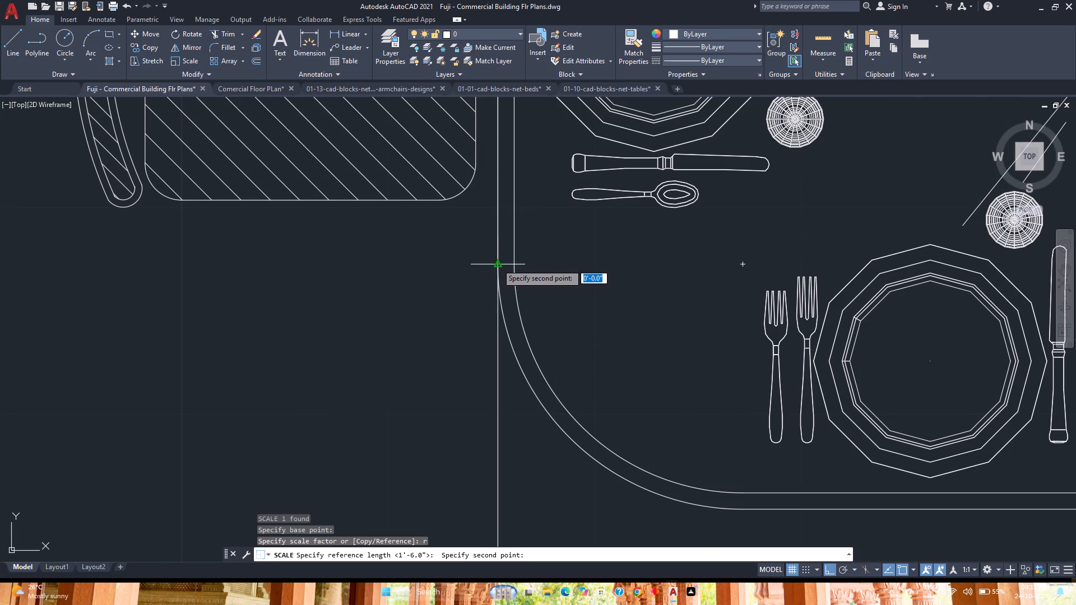
pyautogui.scroll(-3, 497, 264)
pyautogui.scroll(2, 841, 267)
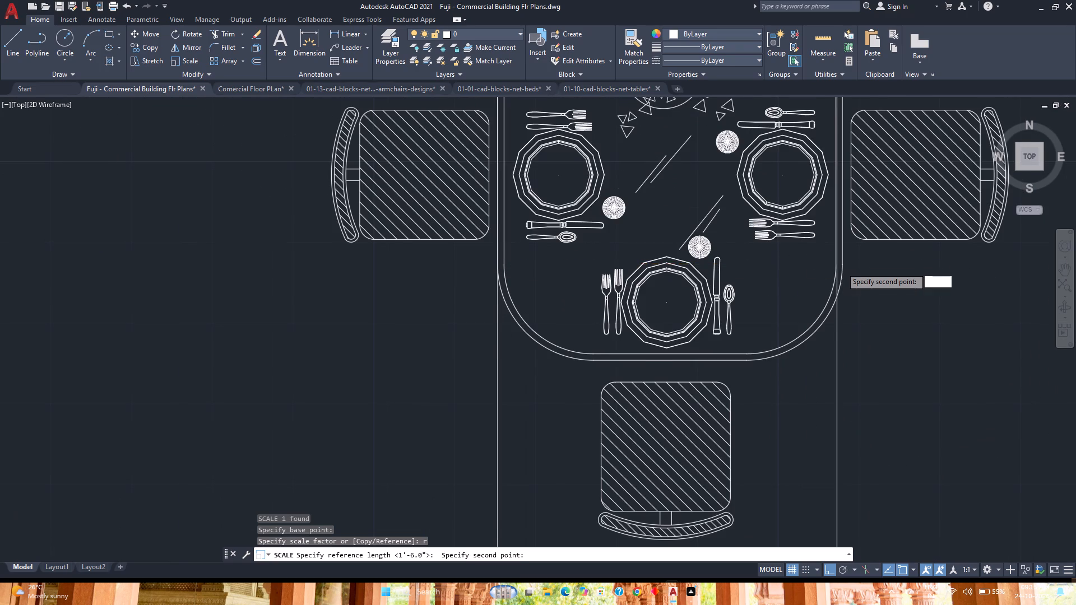
pyautogui.click(842, 262)
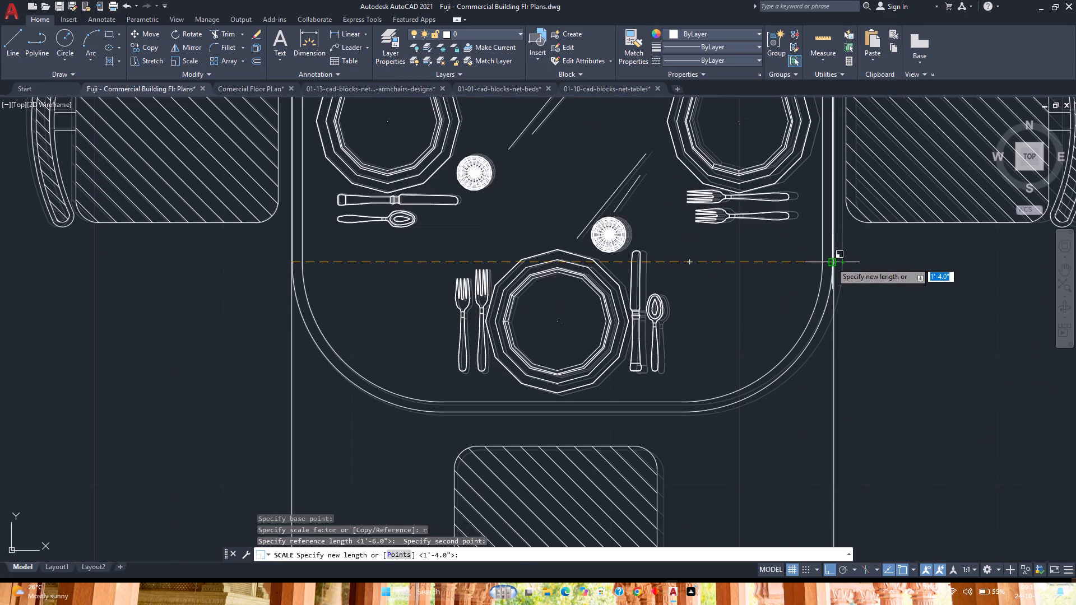
pyautogui.click(831, 262)
# Check the rescaled dining table's overall length with a trial vertical dimension from its south outer edge to its north outer edge.
pyautogui.scroll(-2, 831, 262)
pyautogui.scroll(-3, 883, 380)
pyautogui.moveTo(879, 371); pyautogui.dragTo(878, 371, button='middle')
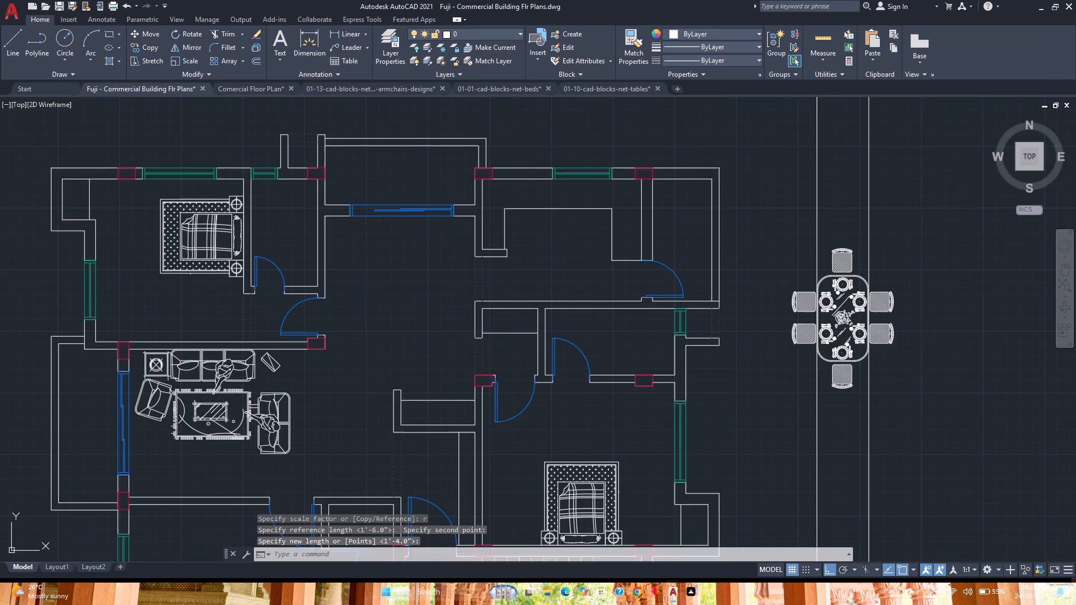
pyautogui.moveTo(878, 371); pyautogui.dragTo(762, 336, button='middle')
pyautogui.middleClick(762, 336)
pyautogui.click(781, 373)
pyautogui.click(659, 383)
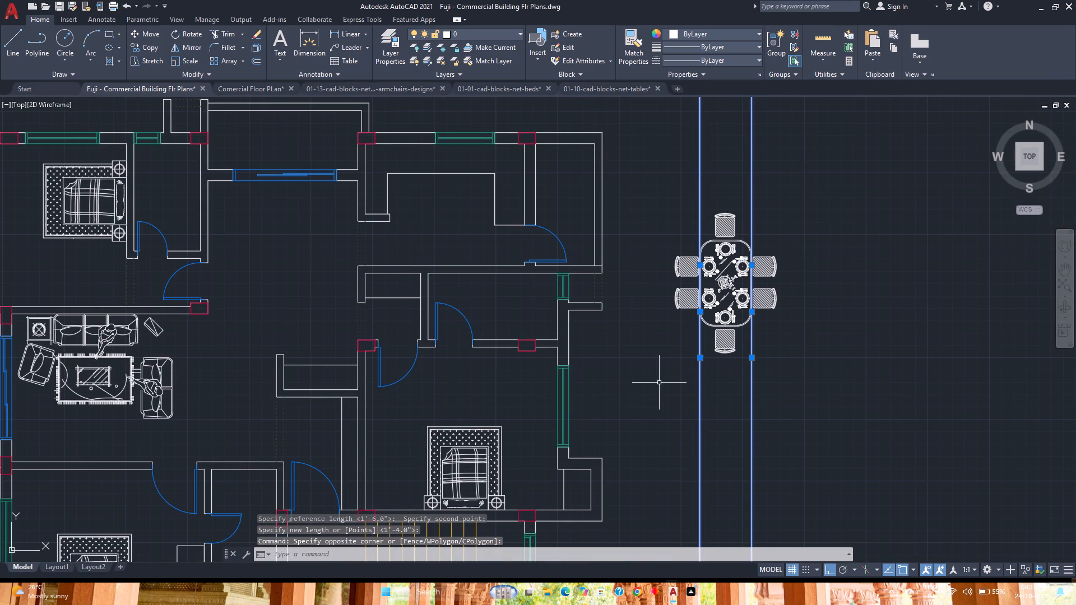
pyautogui.click(304, 40)
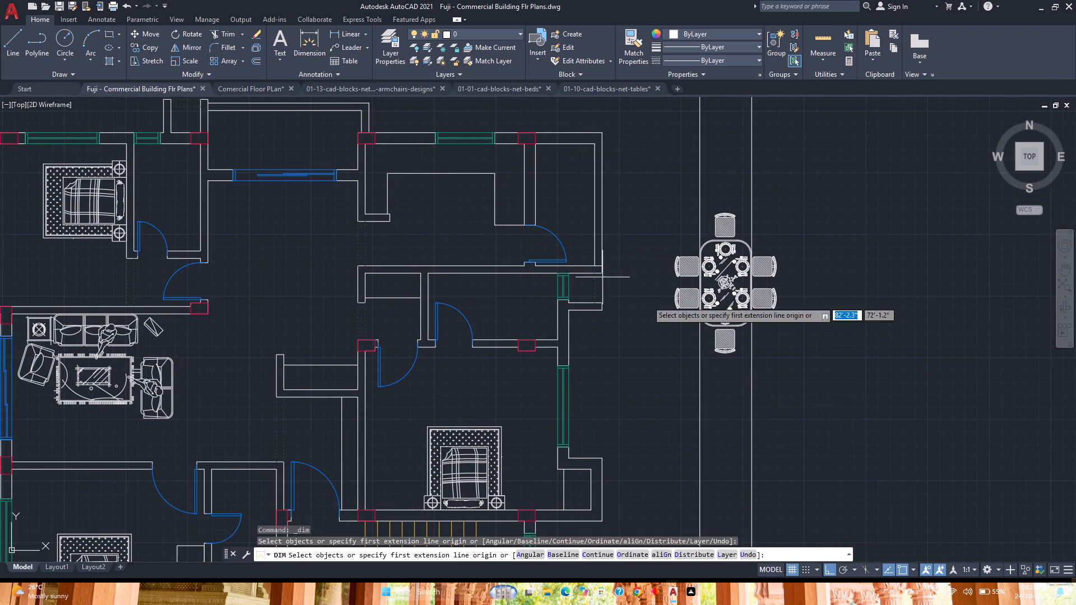
pyautogui.scroll(6, 727, 325)
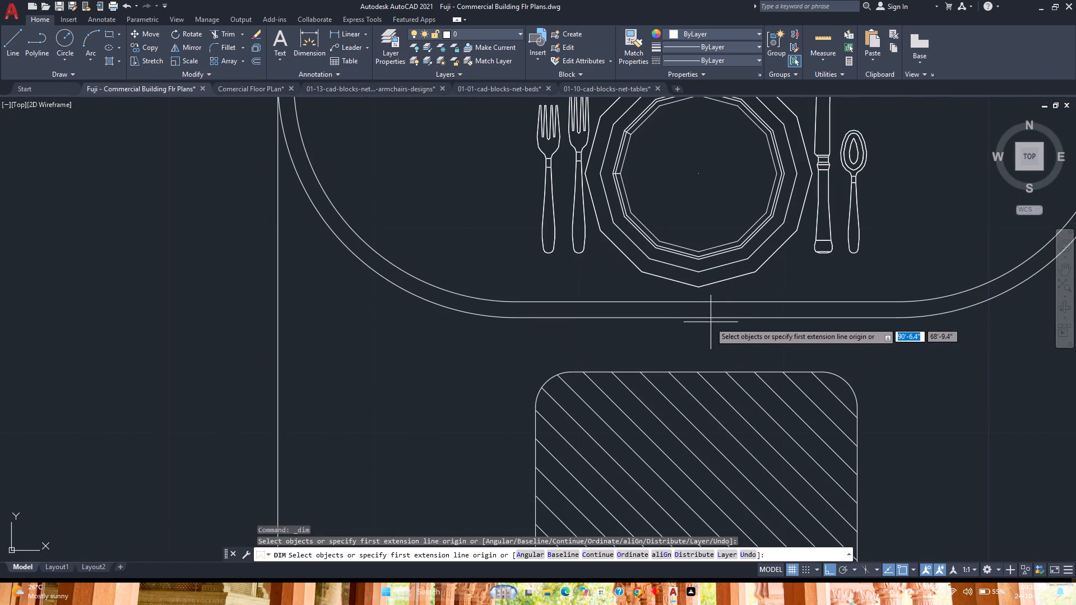
pyautogui.click(706, 318)
pyautogui.scroll(-5, 706, 318)
pyautogui.scroll(-2, 693, 225)
pyautogui.moveTo(693, 225); pyautogui.dragTo(707, 282, button='middle')
pyautogui.scroll(3, 713, 183)
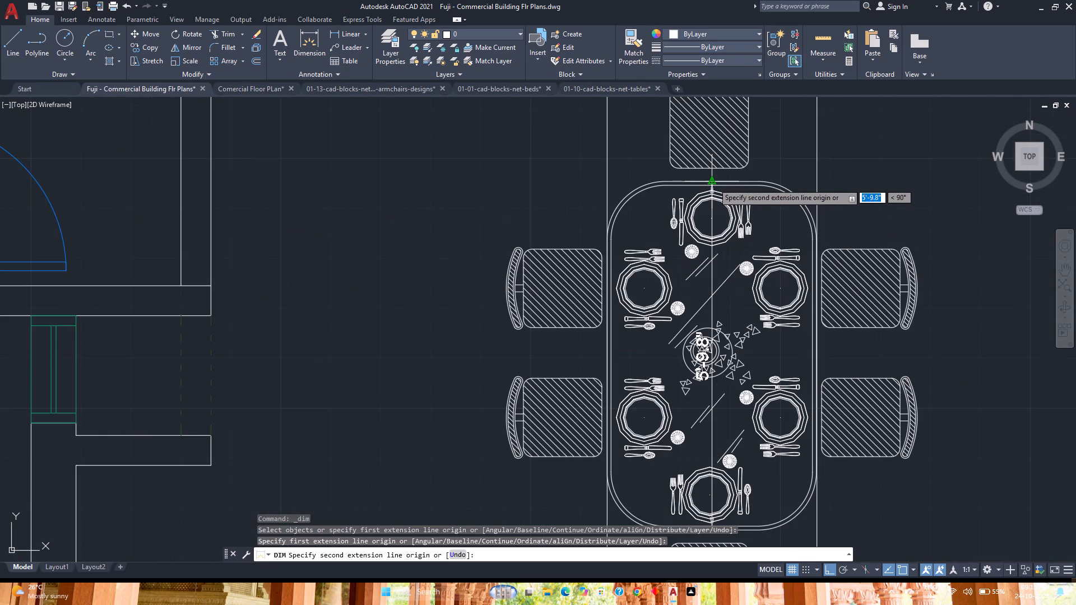
pyautogui.click(713, 183)
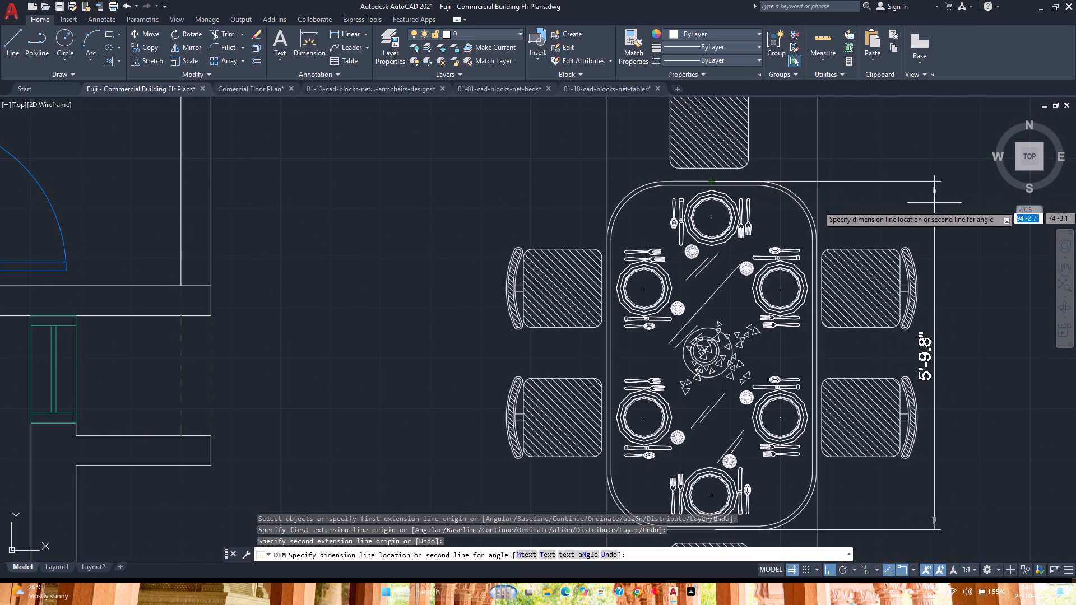
pyautogui.scroll(-1, 939, 211)
pyautogui.moveTo(939, 211); pyautogui.dragTo(731, 207, button='middle')
pyautogui.middleClick(731, 207)
pyautogui.middleClick(731, 207)
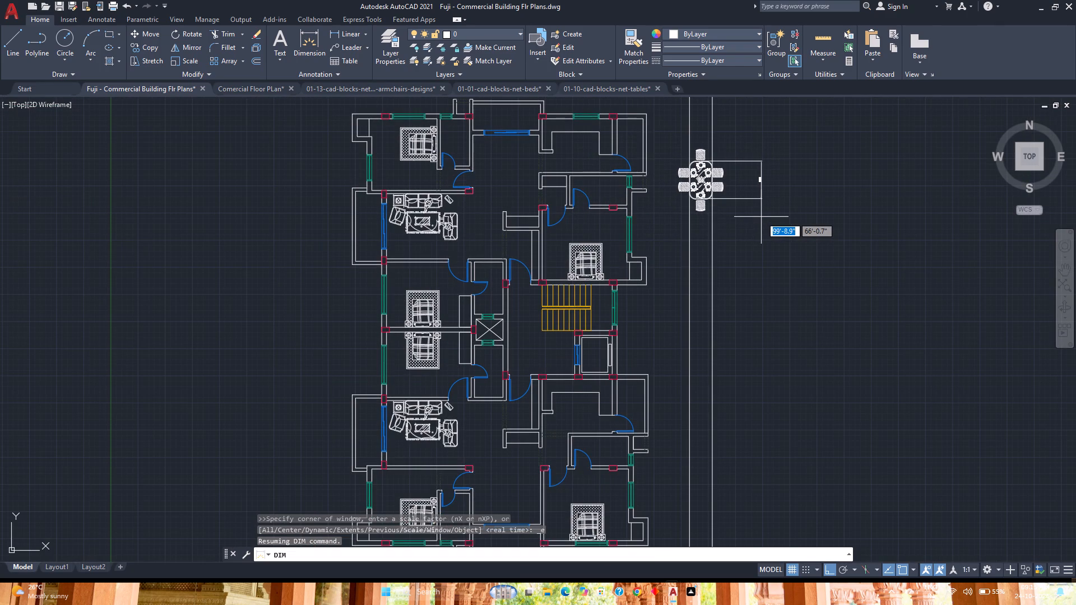
pyautogui.press('Escape')
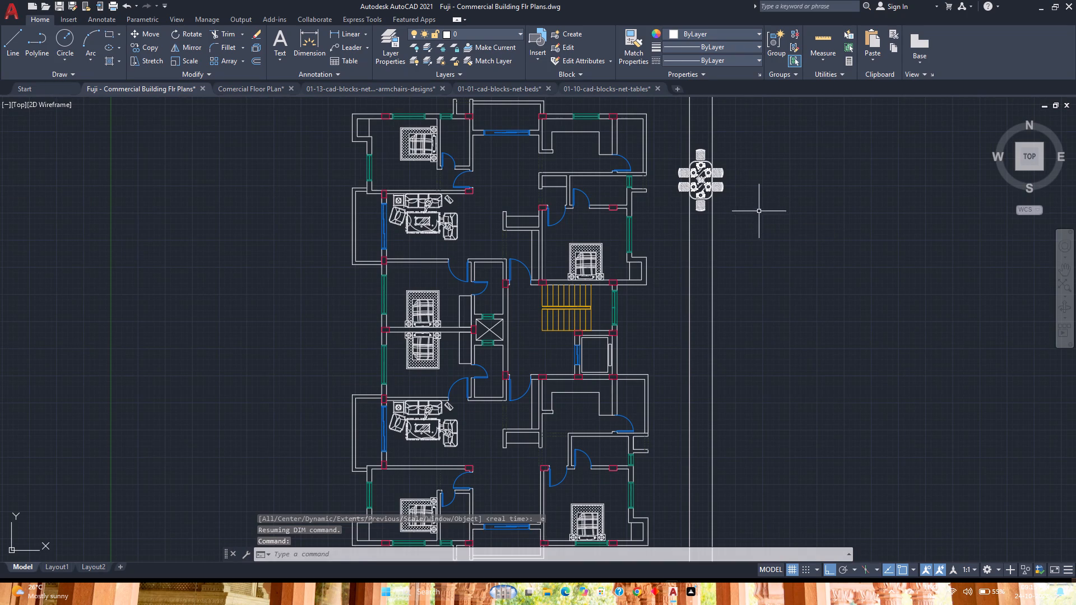
# Delete the two vertical construction lines running through the dining table's outer edges.
pyautogui.click(766, 287)
pyautogui.click(683, 262)
pyautogui.press('Delete')
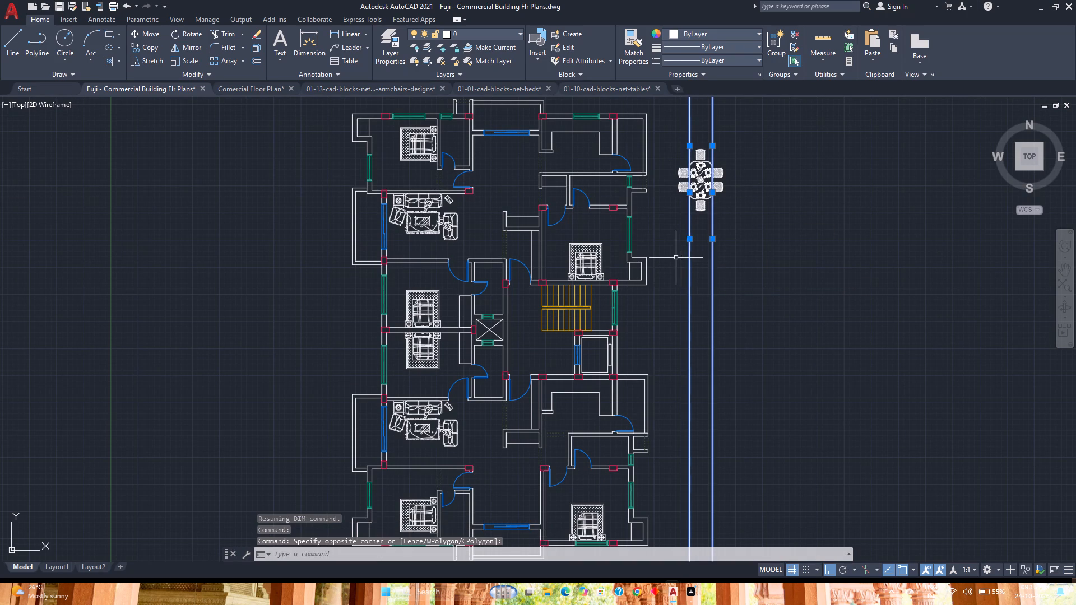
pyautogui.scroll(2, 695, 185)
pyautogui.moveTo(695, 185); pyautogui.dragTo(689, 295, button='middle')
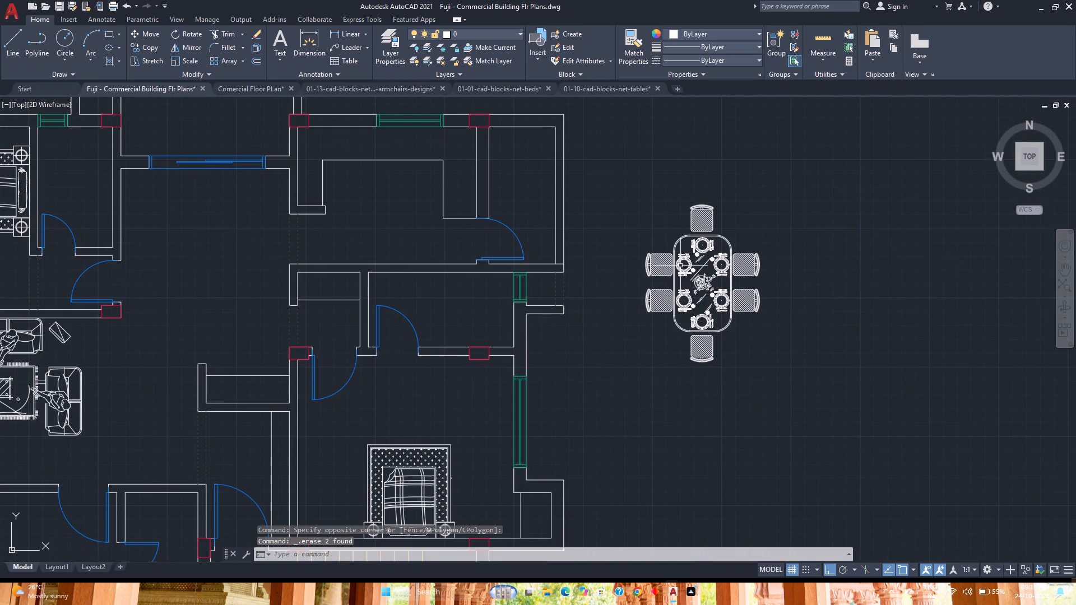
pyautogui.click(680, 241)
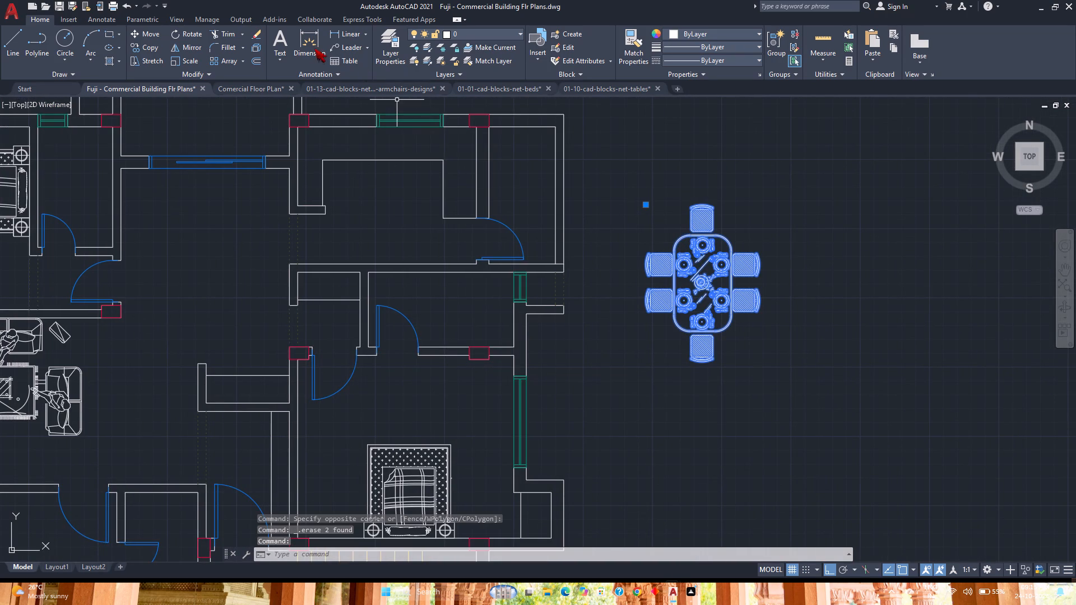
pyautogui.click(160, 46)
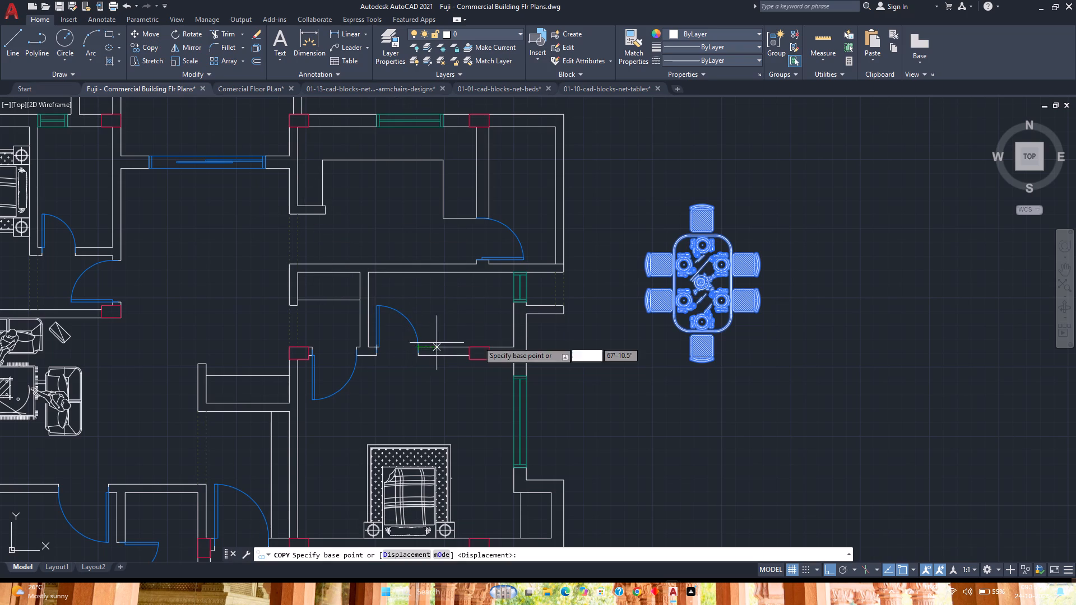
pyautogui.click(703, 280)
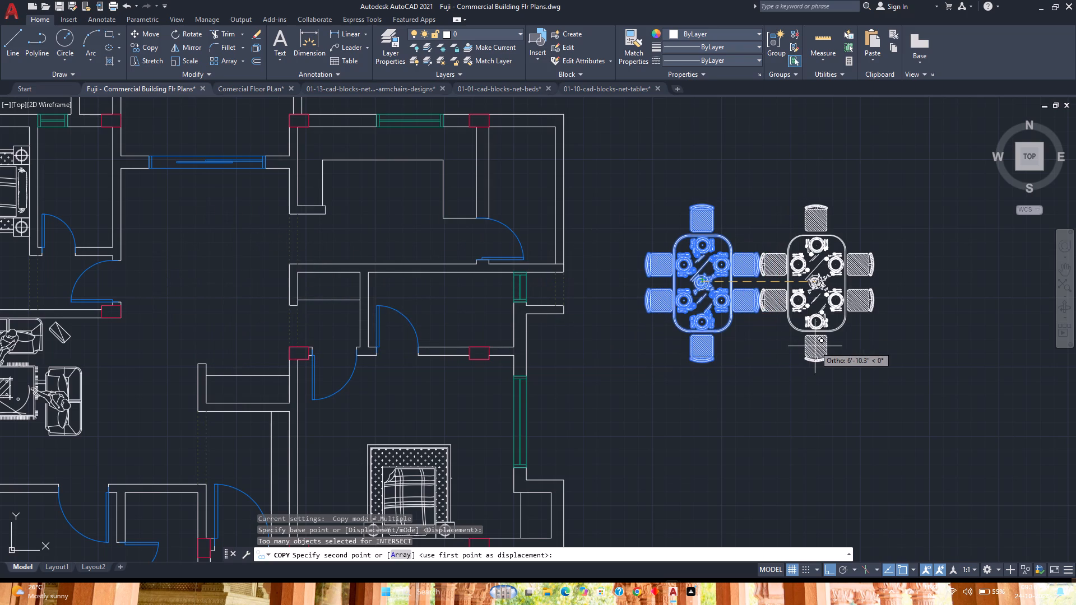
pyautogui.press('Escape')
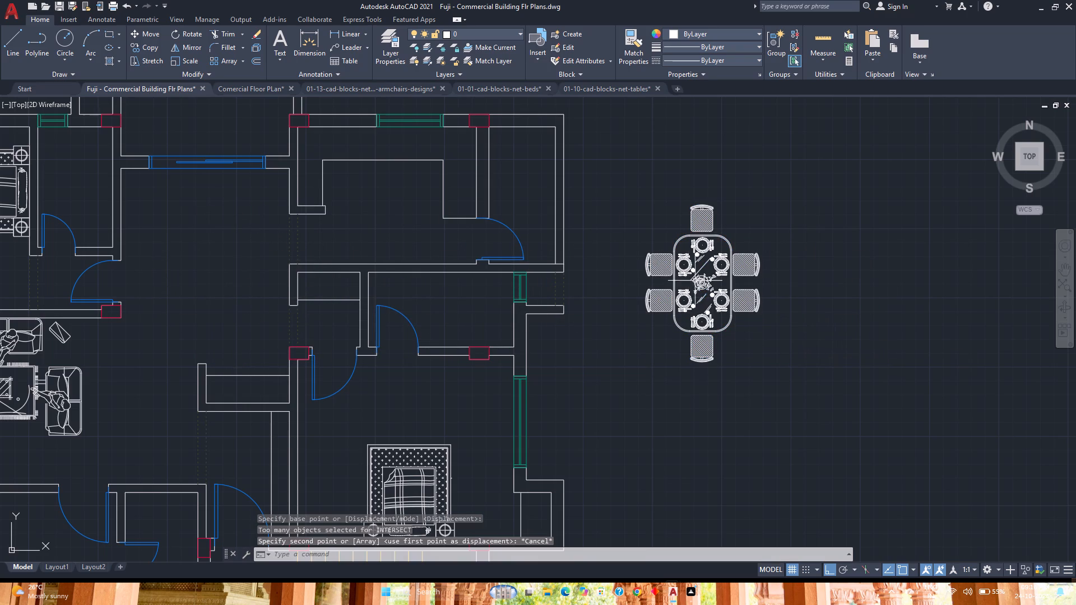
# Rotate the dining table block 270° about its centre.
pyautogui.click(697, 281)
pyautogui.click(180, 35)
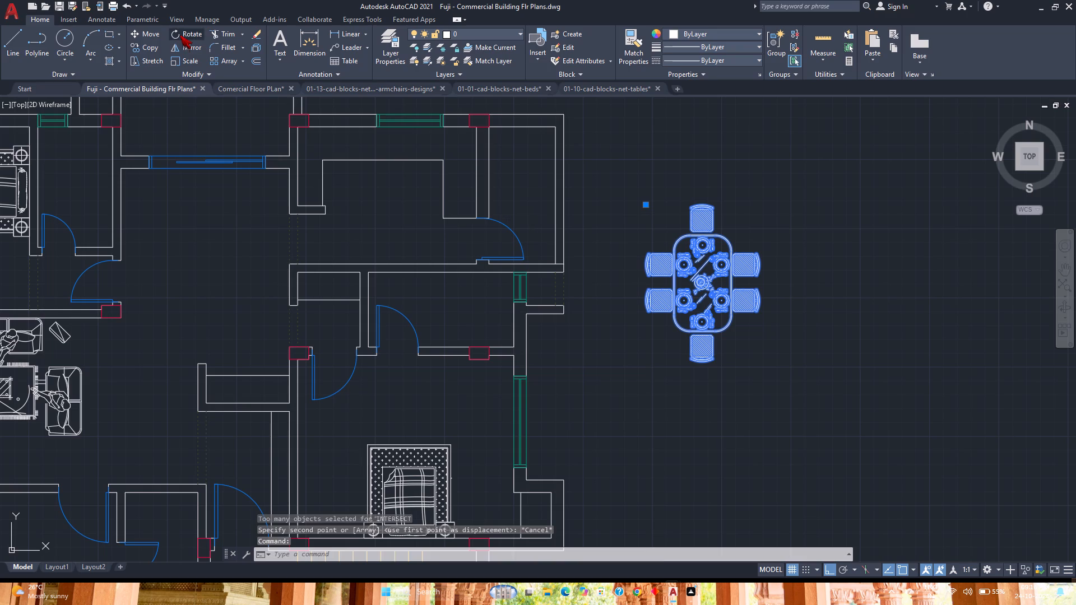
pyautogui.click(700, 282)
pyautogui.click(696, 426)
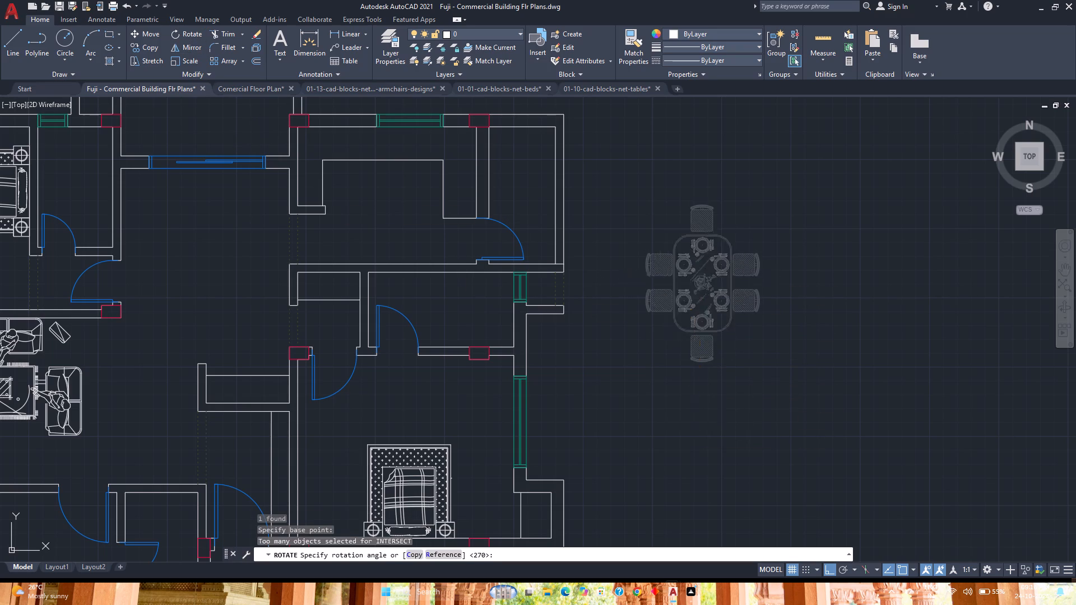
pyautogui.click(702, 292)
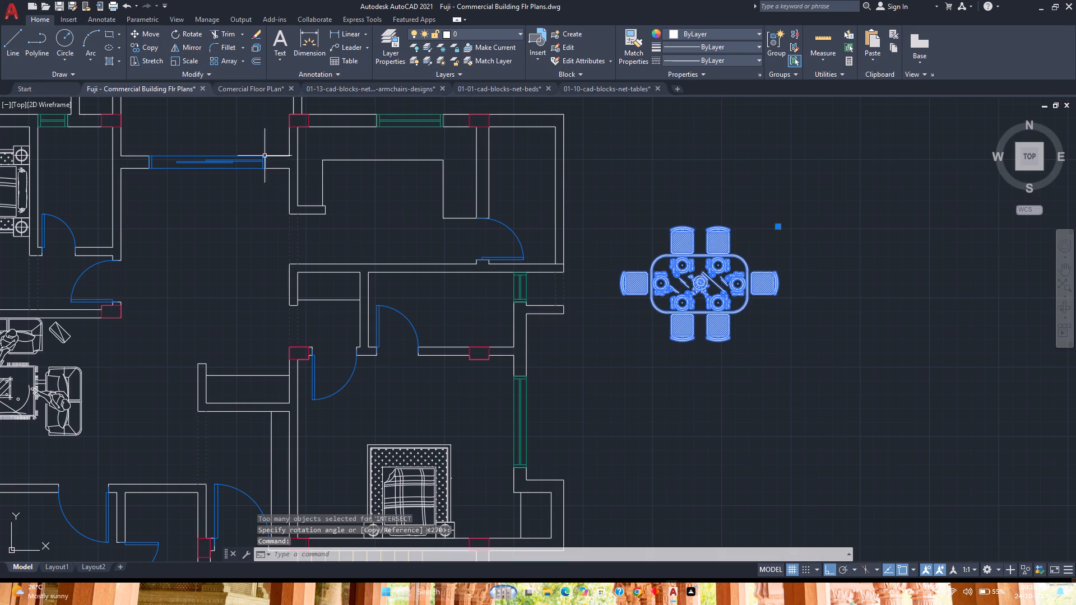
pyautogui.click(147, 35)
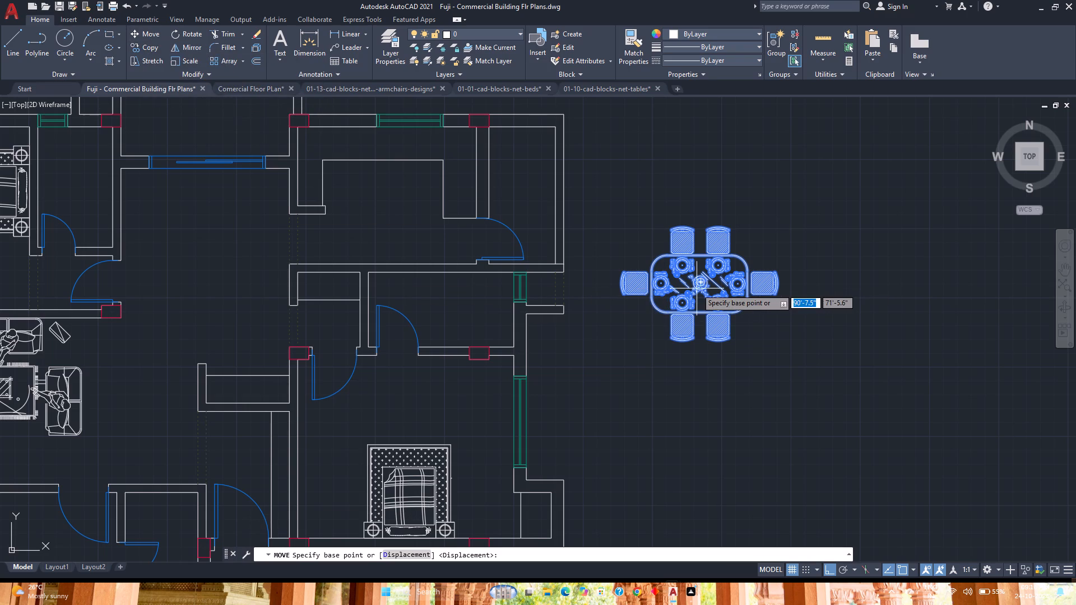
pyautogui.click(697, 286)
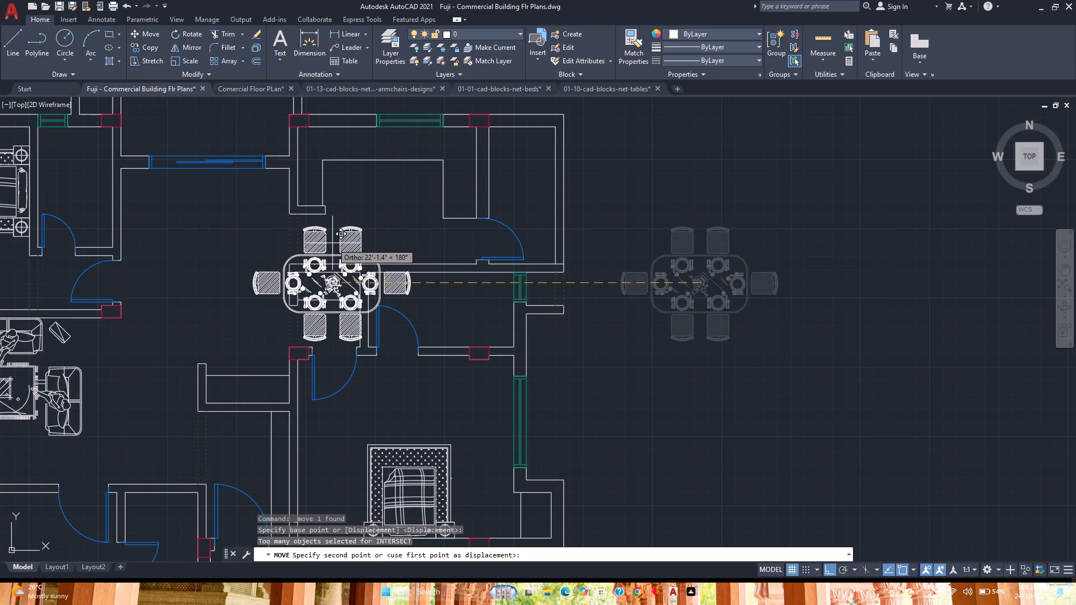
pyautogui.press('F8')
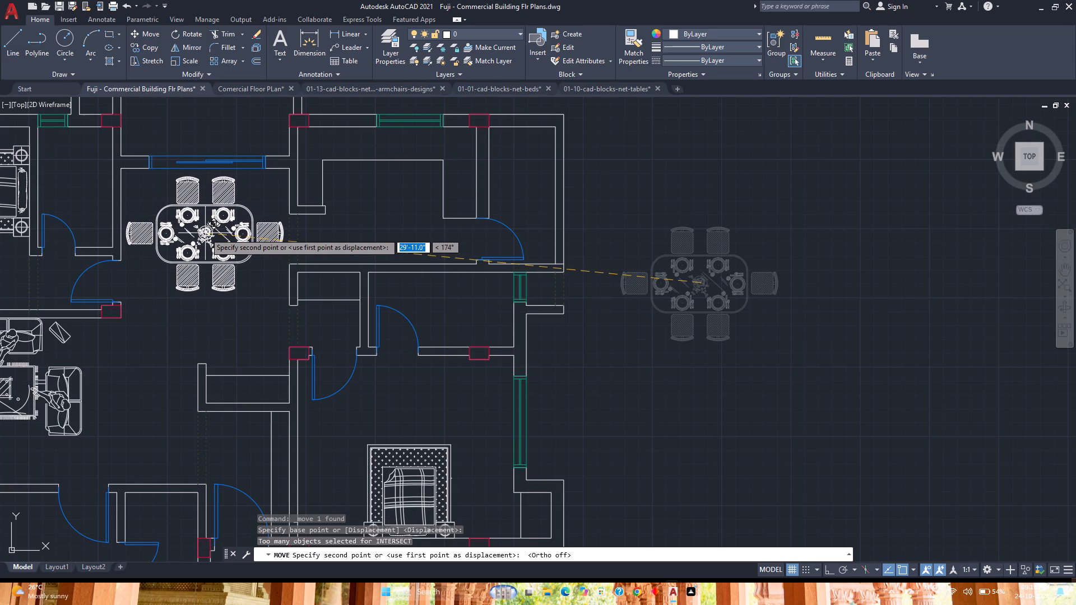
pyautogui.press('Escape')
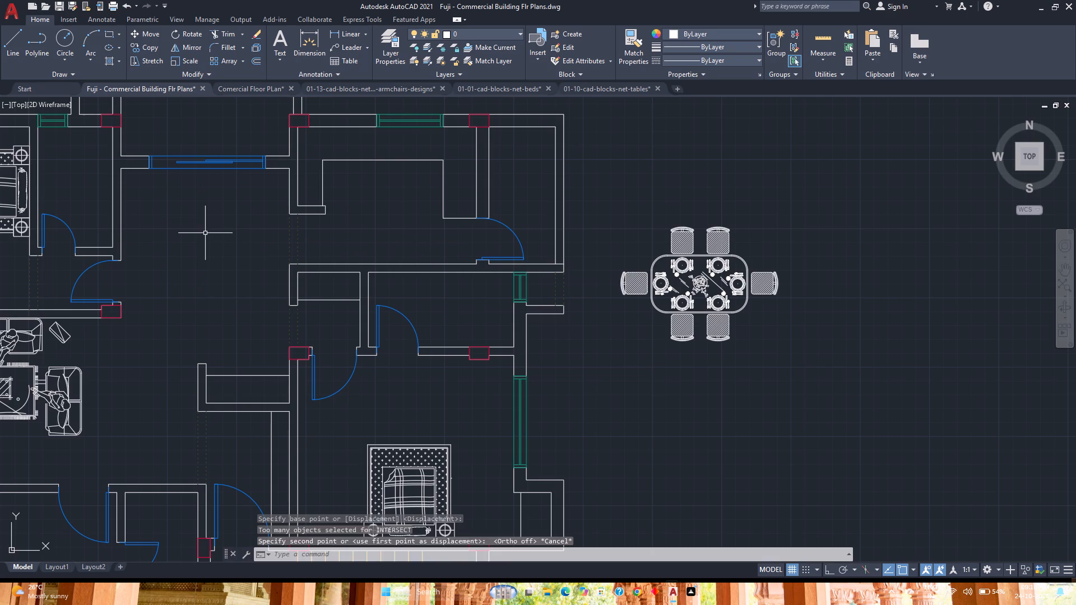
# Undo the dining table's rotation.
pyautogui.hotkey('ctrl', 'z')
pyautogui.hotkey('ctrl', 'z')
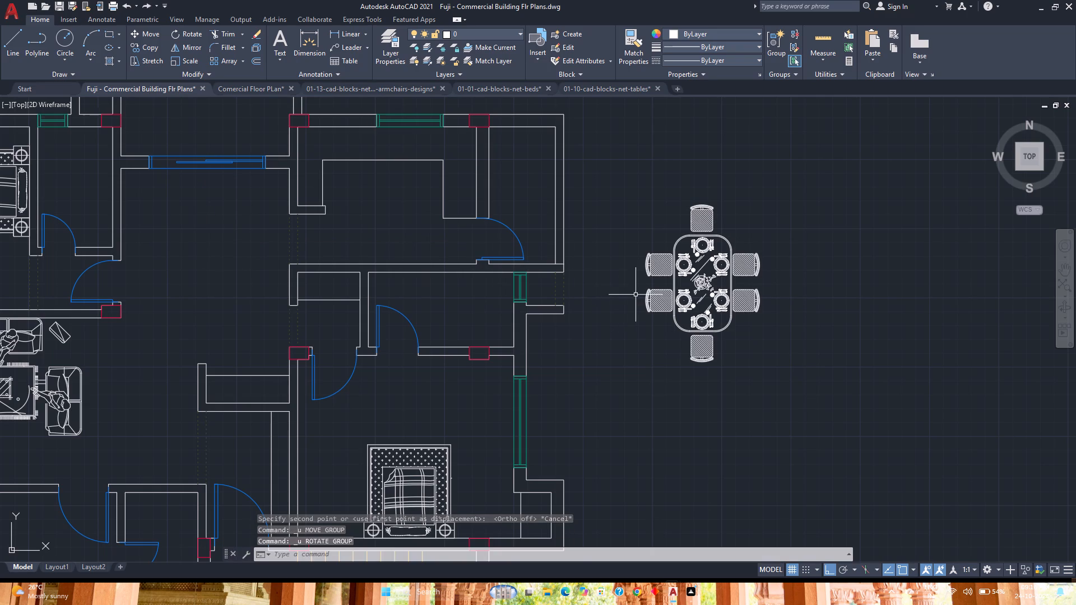
# Move the dining table by its centre into the northern unit's dining area, just south of the blue sliding door.
pyautogui.click(675, 284)
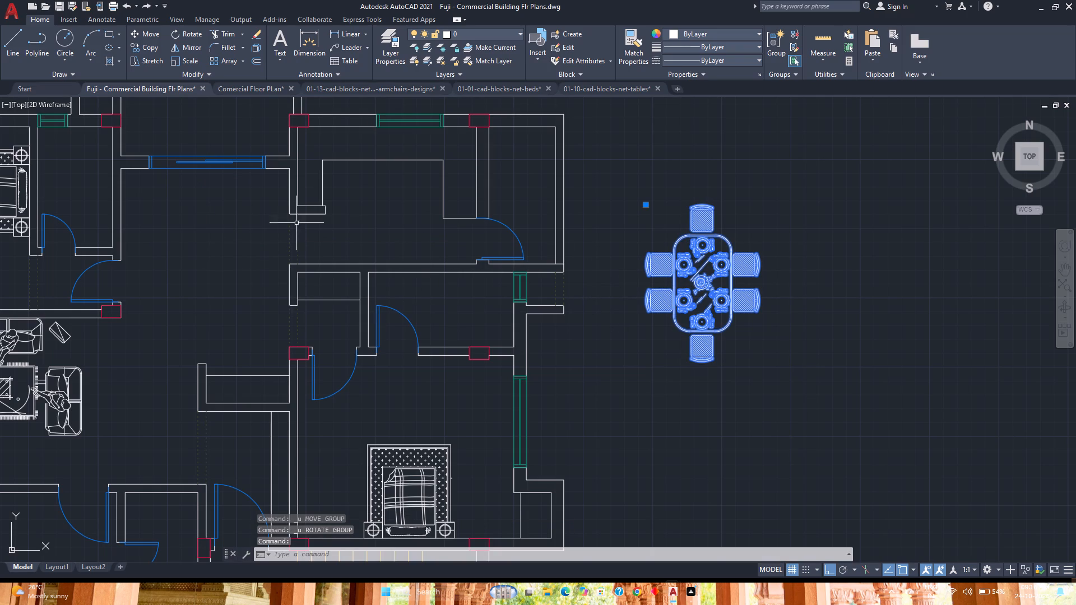
pyautogui.click(153, 35)
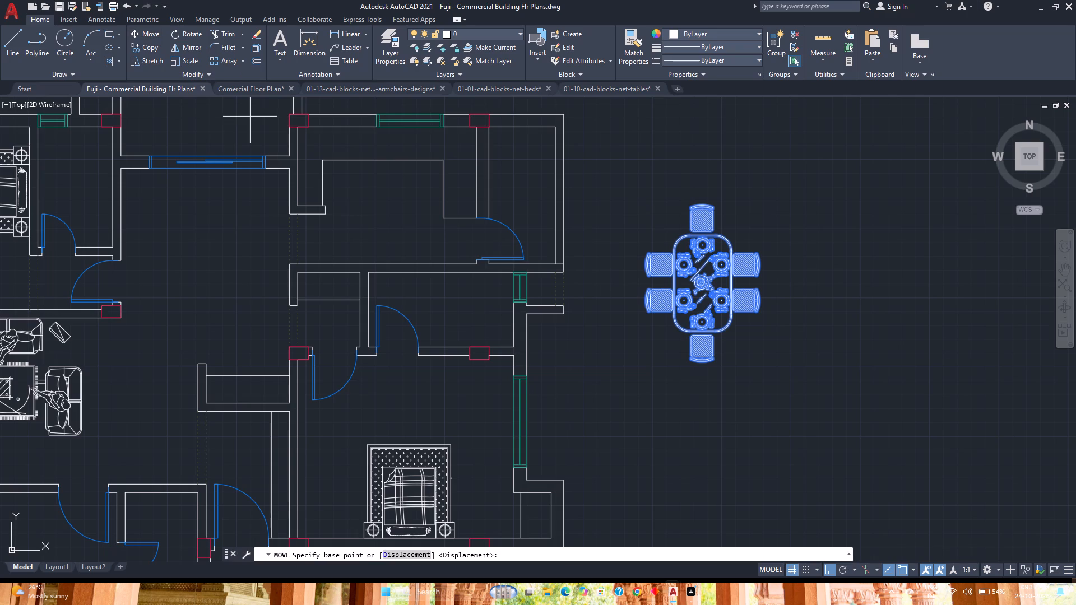
pyautogui.click(696, 280)
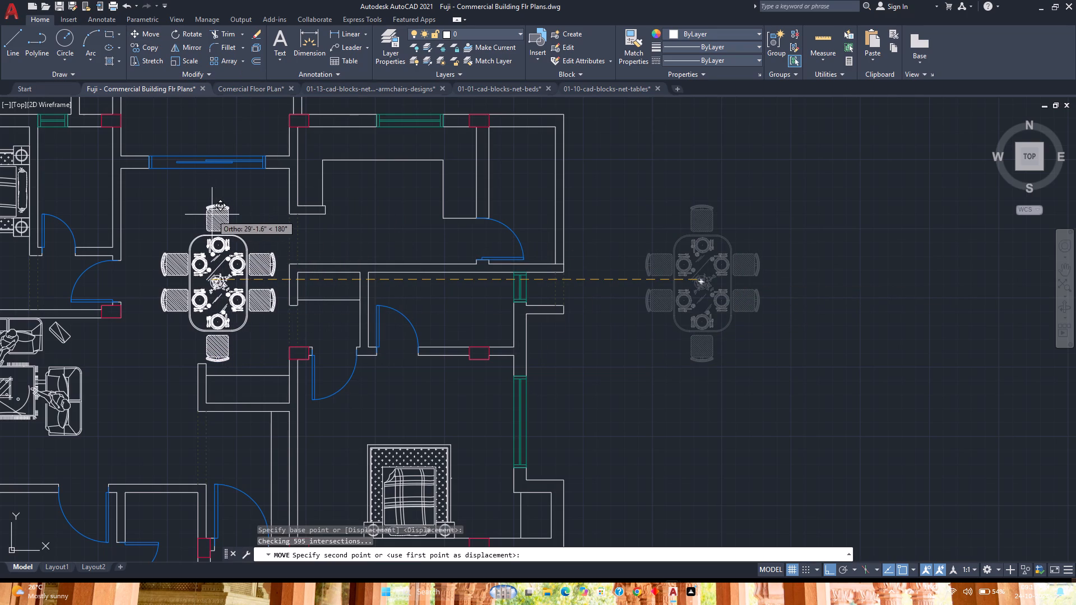
pyautogui.press('F8')
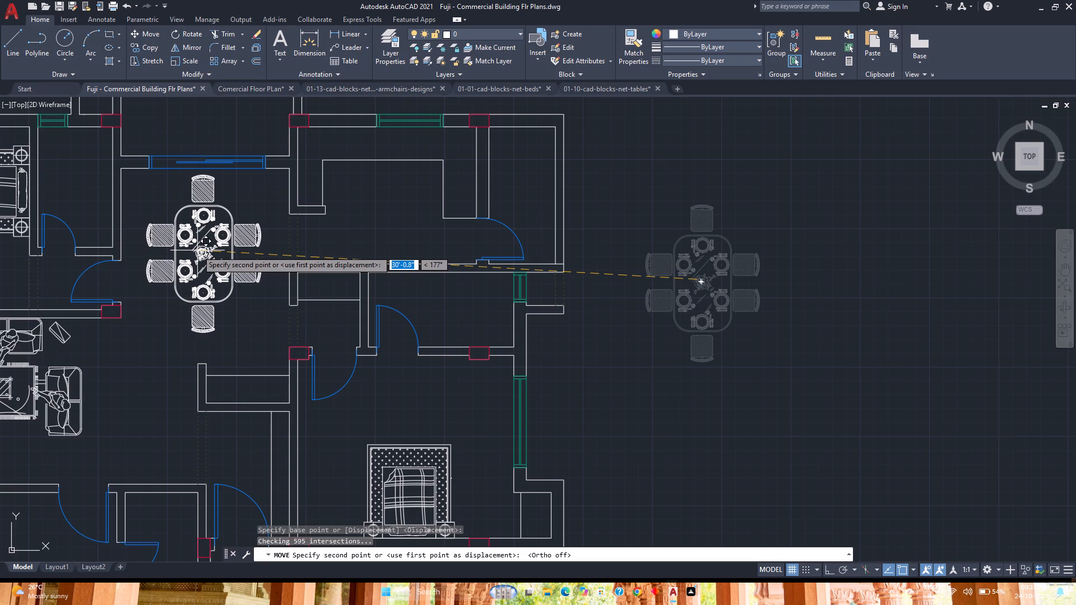
pyautogui.click(197, 250)
# Copy the dining table about 49' straight south into the southern unit's dining area, just north of its blue sliding door.
pyautogui.scroll(-1, 197, 250)
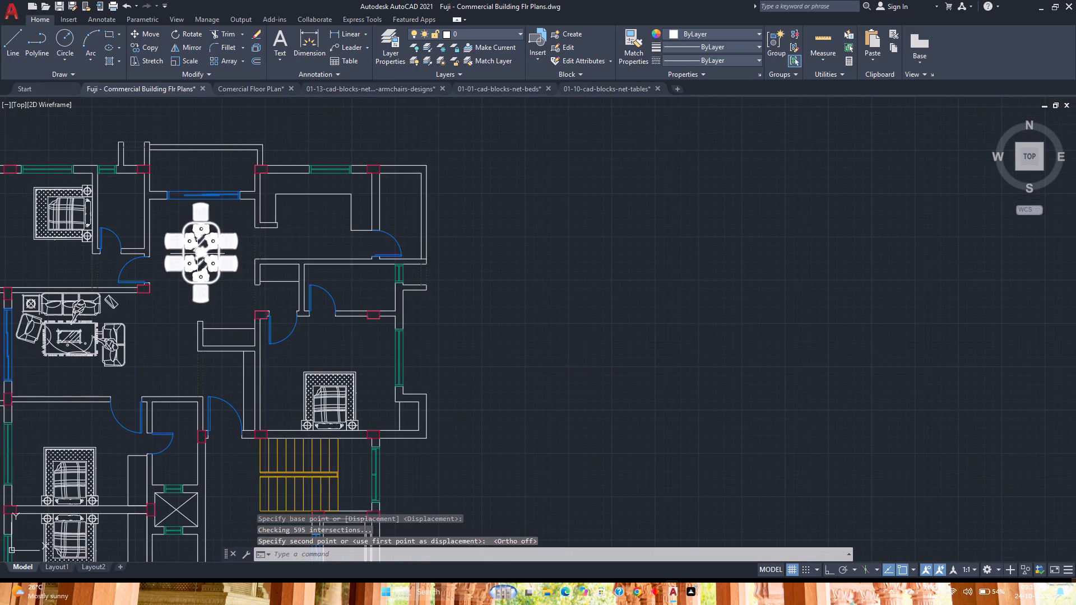
pyautogui.click(197, 253)
pyautogui.moveTo(182, 278); pyautogui.dragTo(261, 235, button='middle')
pyautogui.middleClick(261, 235)
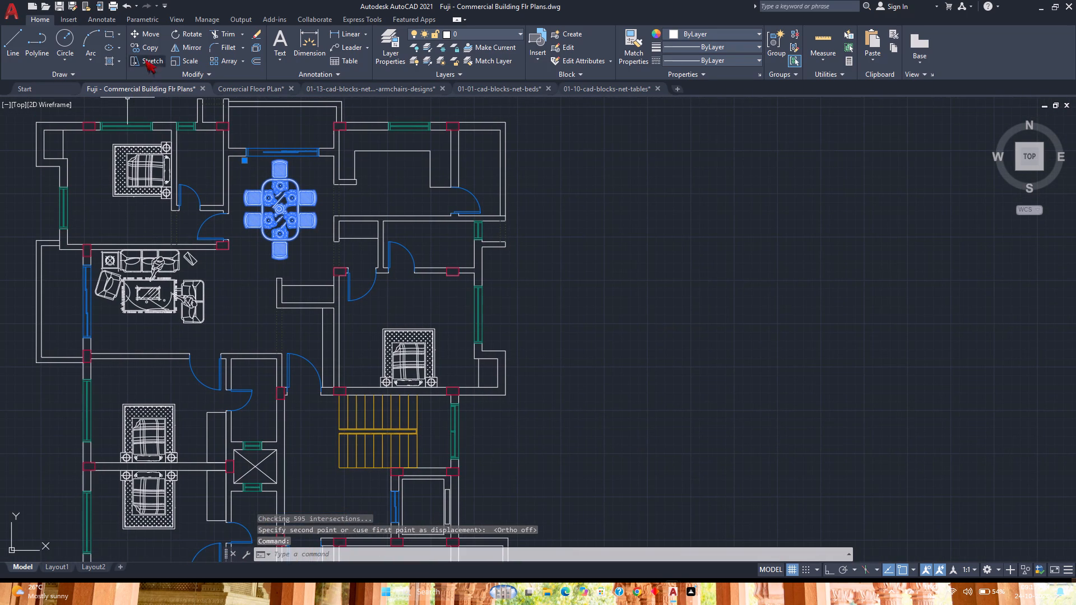
pyautogui.click(143, 48)
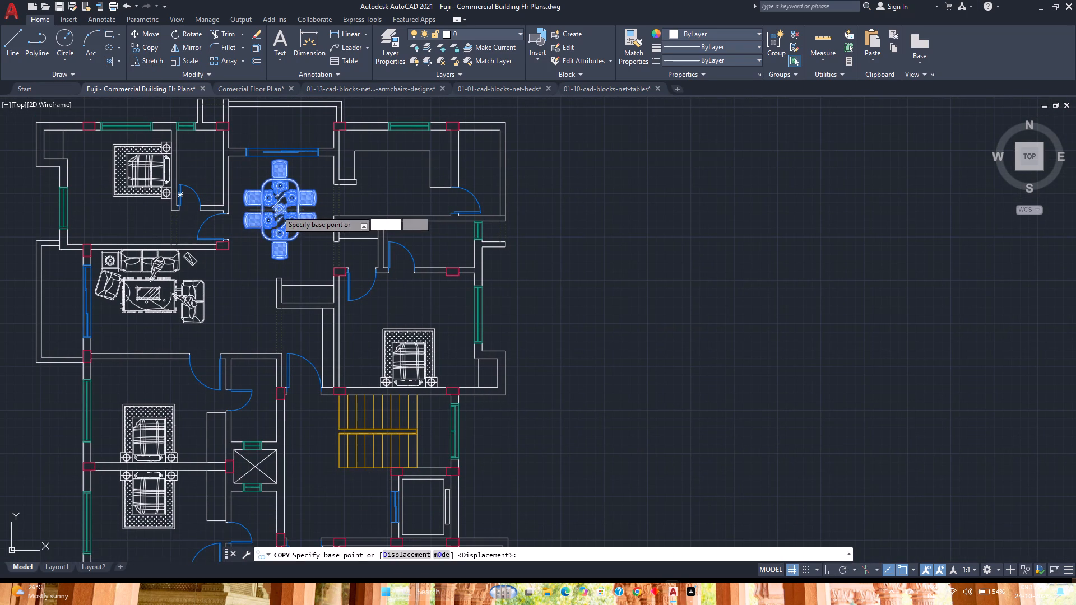
pyautogui.click(279, 210)
pyautogui.scroll(-2, 278, 210)
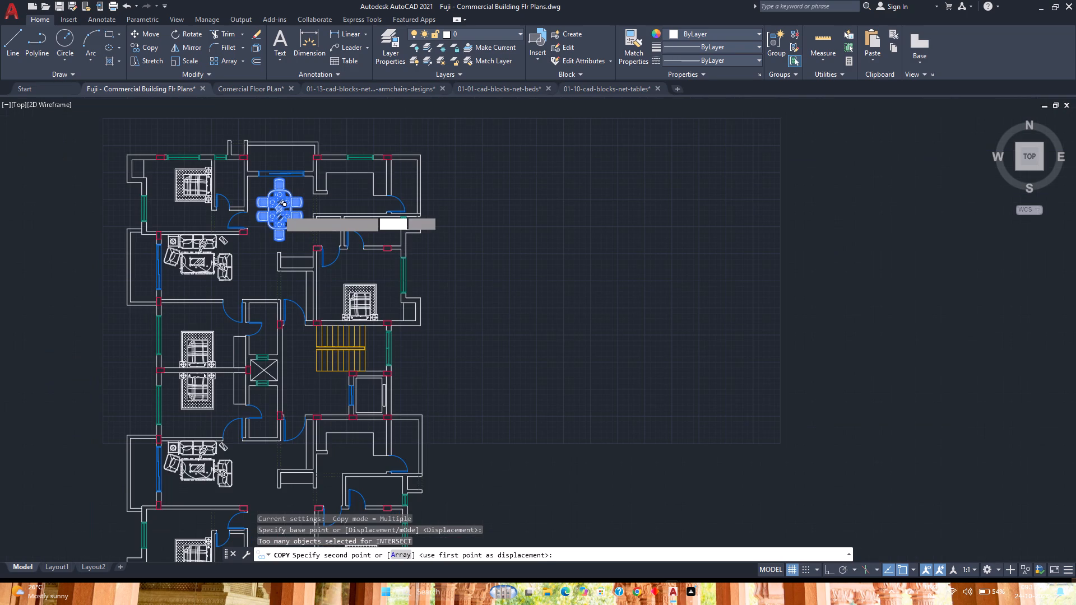
pyautogui.press('F8')
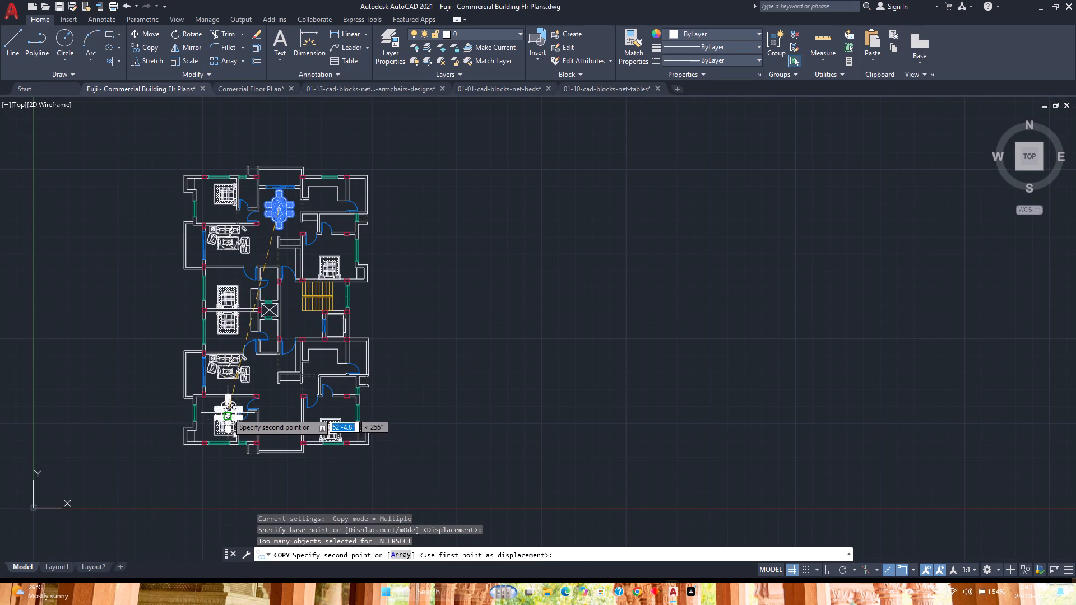
pyautogui.scroll(3, 267, 433)
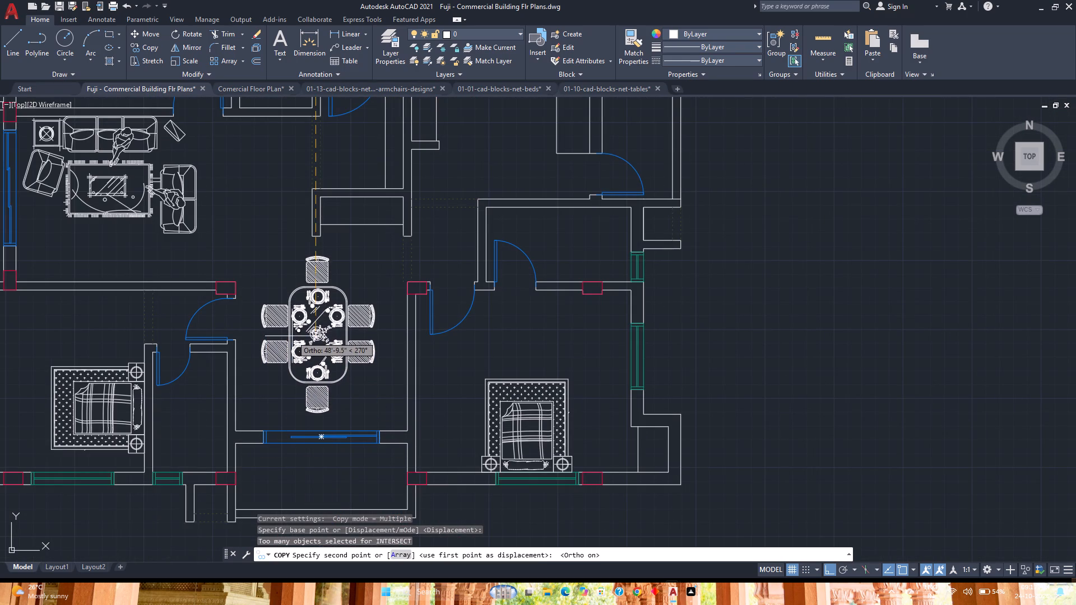
pyautogui.click(295, 345)
pyautogui.scroll(-1, 295, 345)
pyautogui.press('Escape')
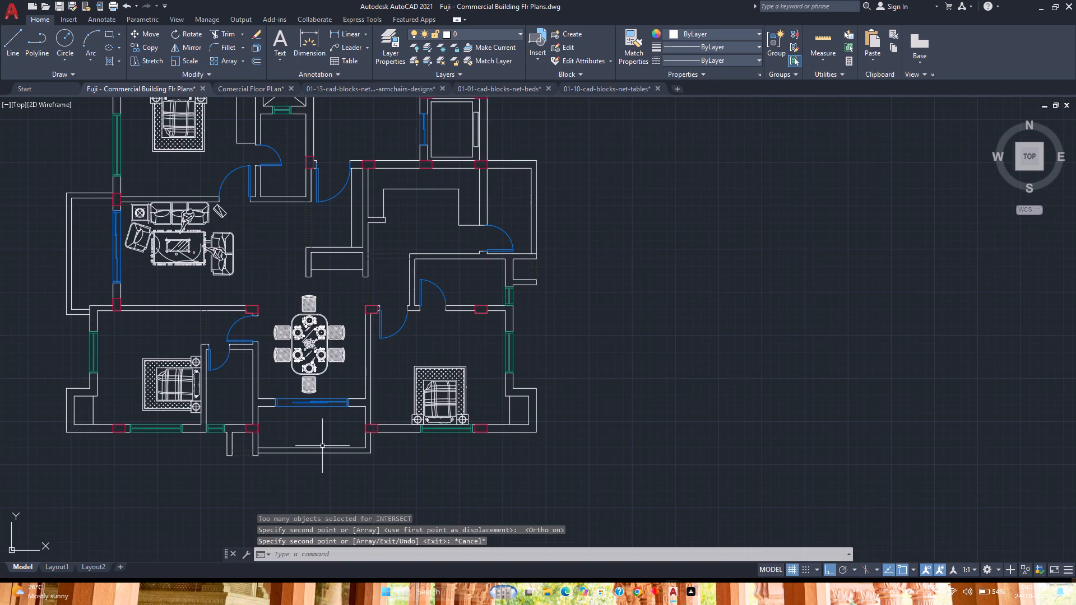
# Save the drawing.
pyautogui.hotkey('ctrl', 's')
# Review the furniture layout across the whole floor plan and around the central staircase and lift core.
pyautogui.scroll(-2, 322, 446)
pyautogui.moveTo(350, 407); pyautogui.dragTo(443, 417, button='middle')
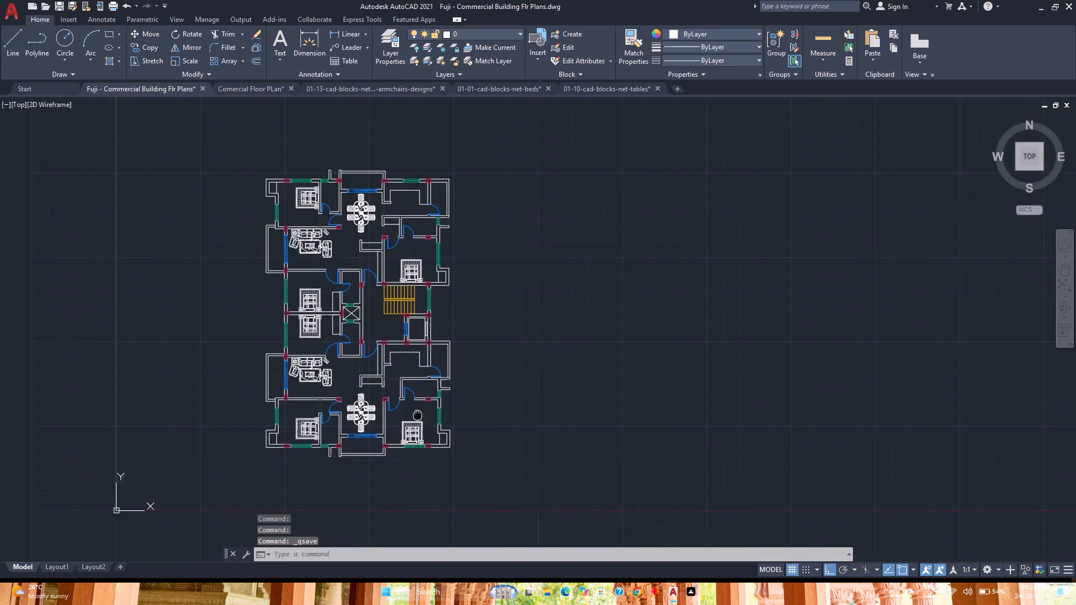
pyautogui.moveTo(443, 417); pyautogui.dragTo(521, 422, button='middle')
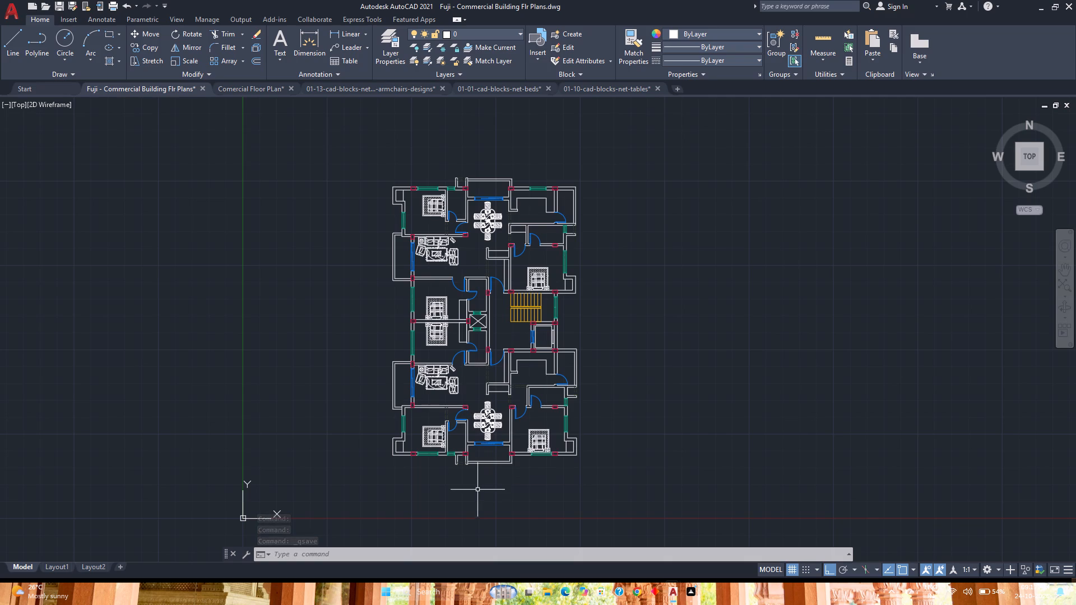
pyautogui.scroll(2, 564, 369)
pyautogui.moveTo(565, 369); pyautogui.dragTo(667, 434, button='middle')
pyautogui.scroll(-1, 667, 414)
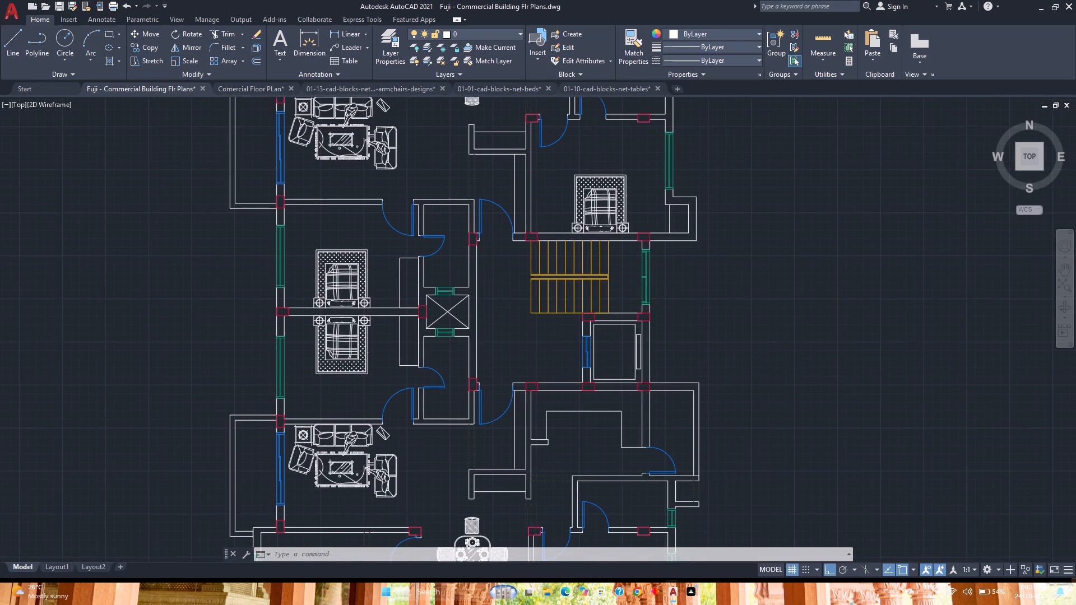
pyautogui.scroll(-1, 592, 376)
pyautogui.scroll(2, 586, 353)
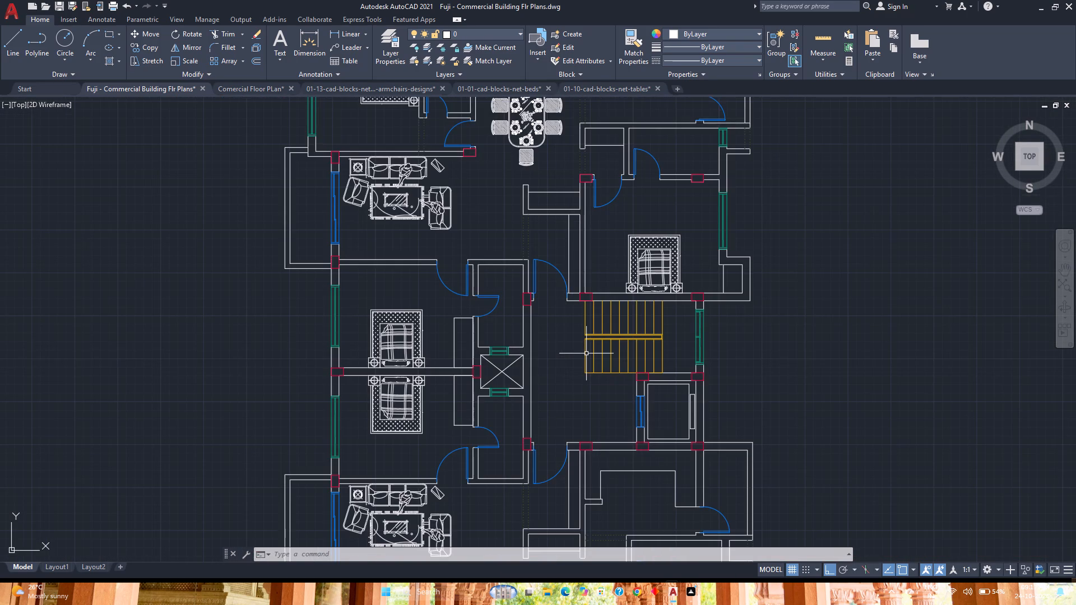
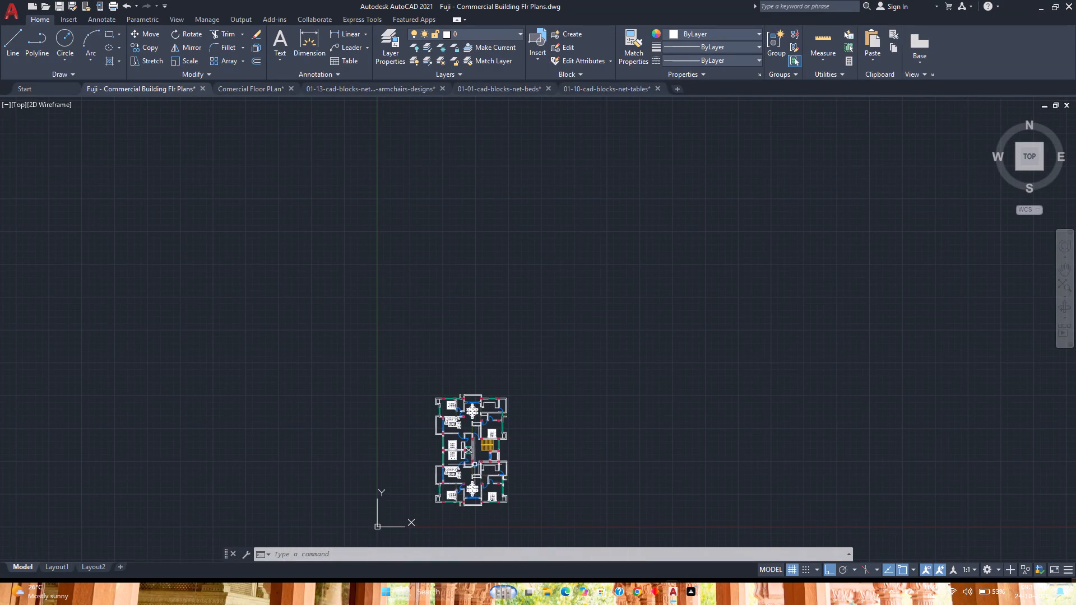
# Examine the furnished floor plan around the central staircase, the unit entrance doors and the northern unit's rooms.
pyautogui.scroll(4, 485, 495)
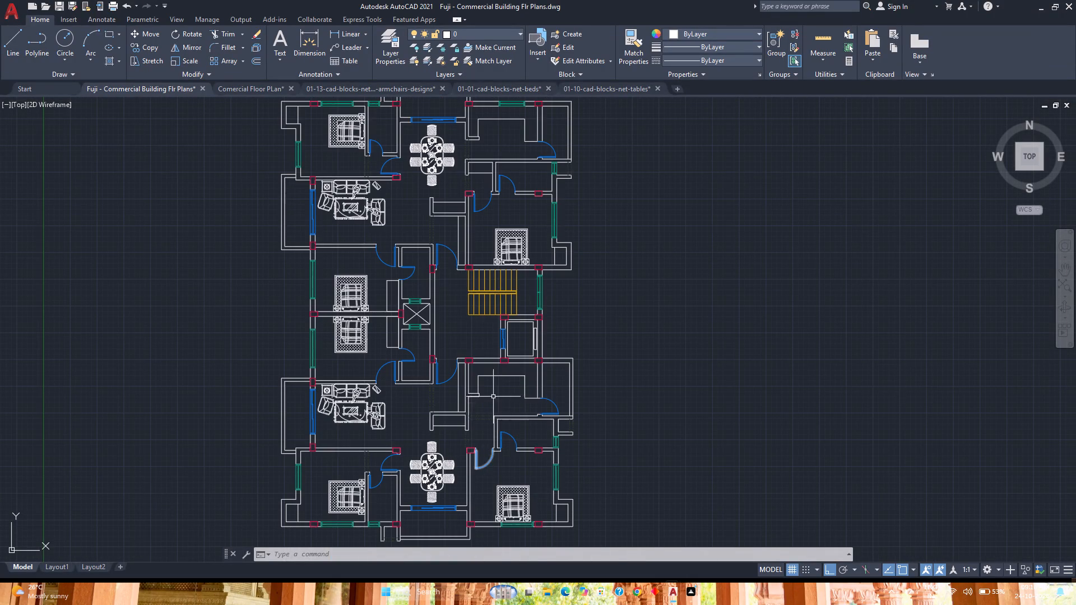
pyautogui.scroll(1, 493, 397)
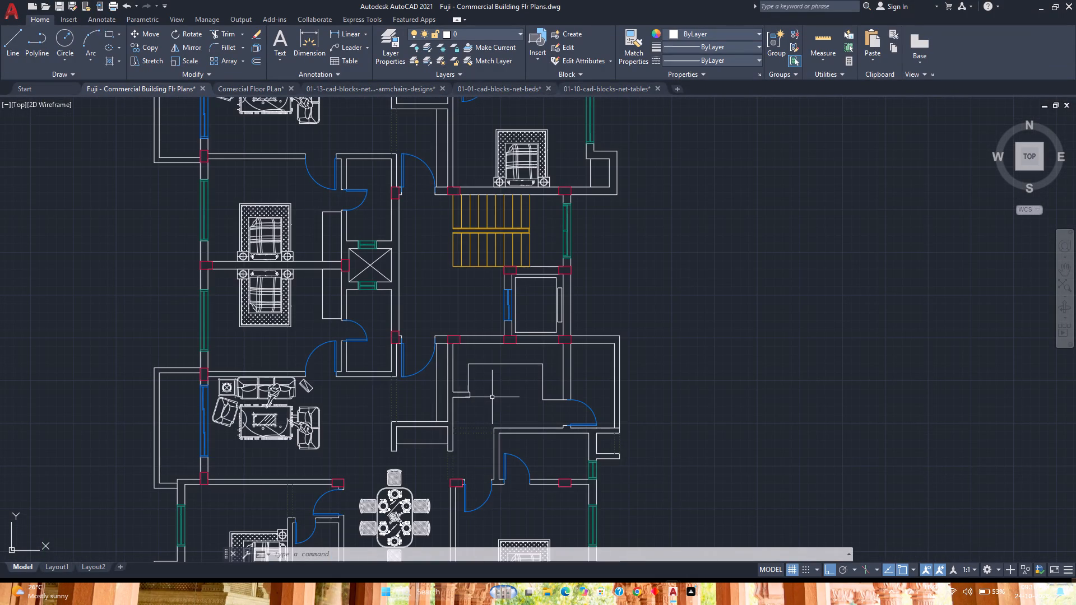
pyautogui.scroll(3, 426, 351)
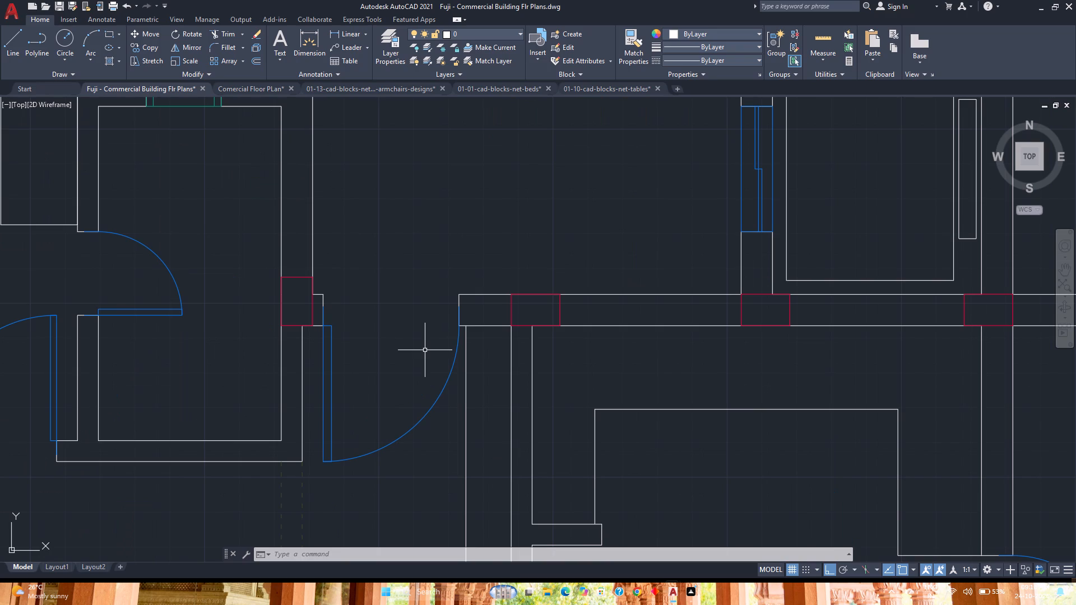
pyautogui.scroll(-2, 425, 350)
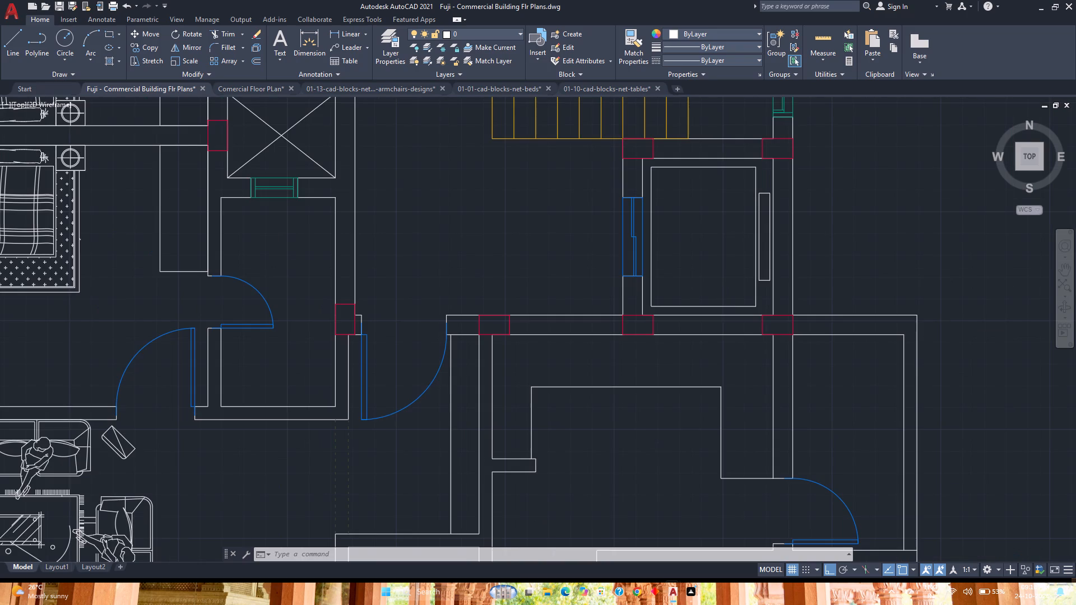
pyautogui.scroll(-1, 425, 350)
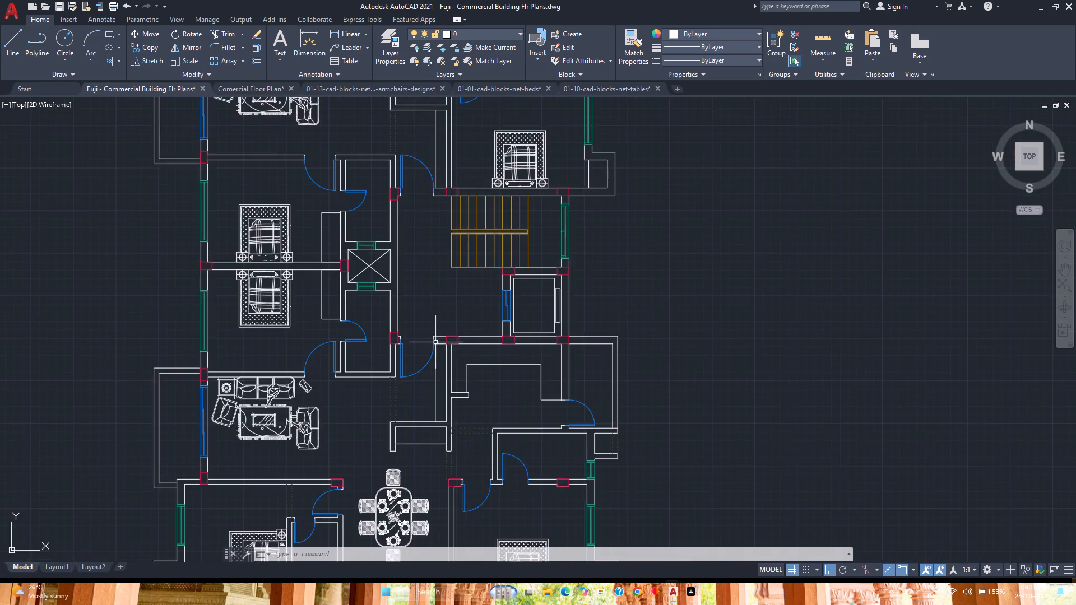
pyautogui.scroll(3, 435, 342)
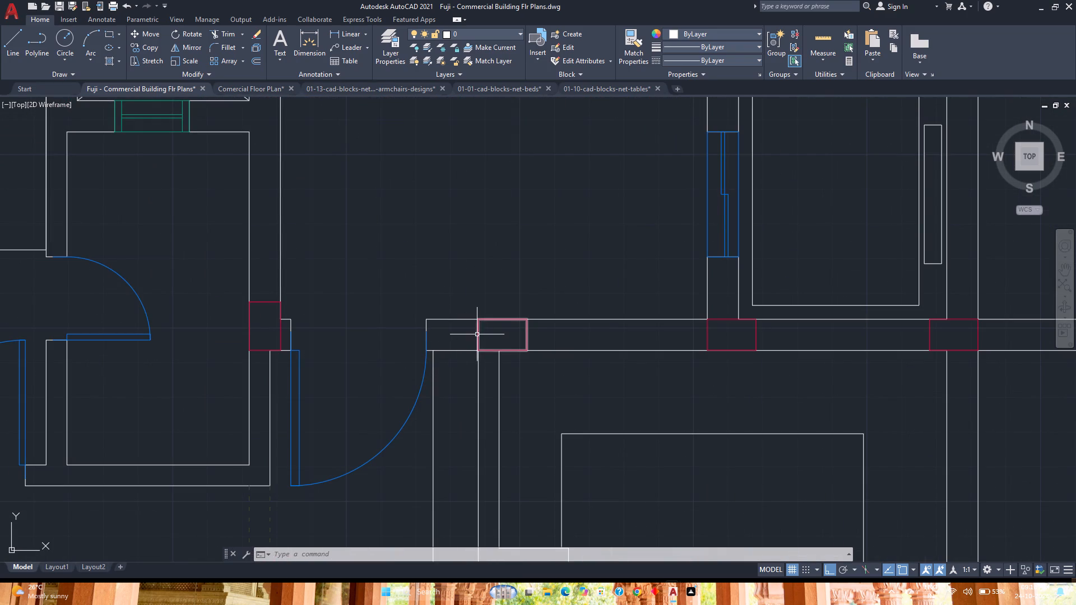
pyautogui.scroll(-3, 356, 335)
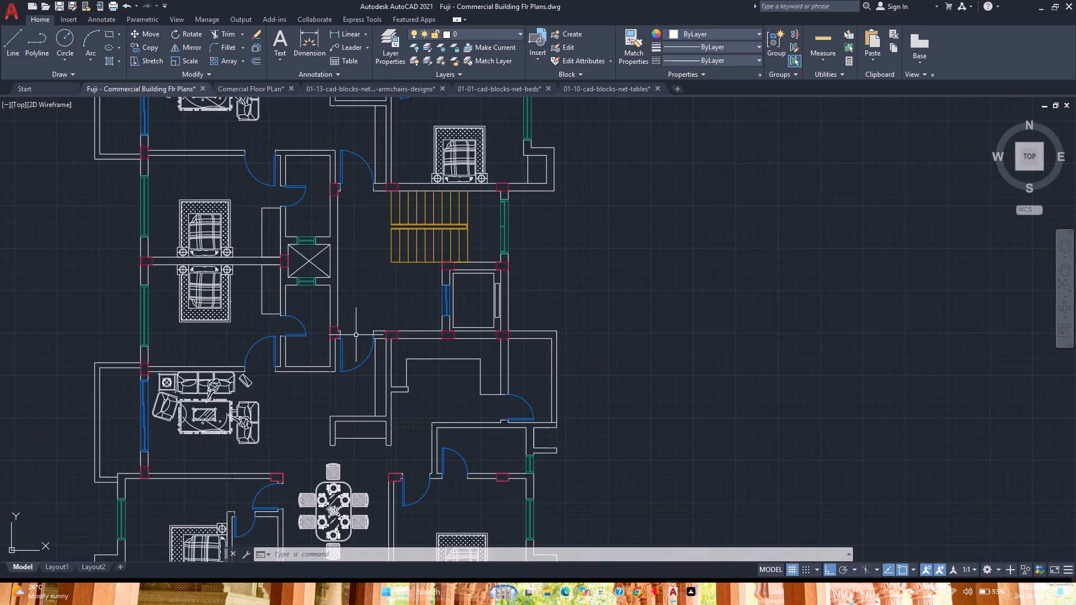
pyautogui.scroll(-1, 356, 335)
pyautogui.scroll(1, 356, 335)
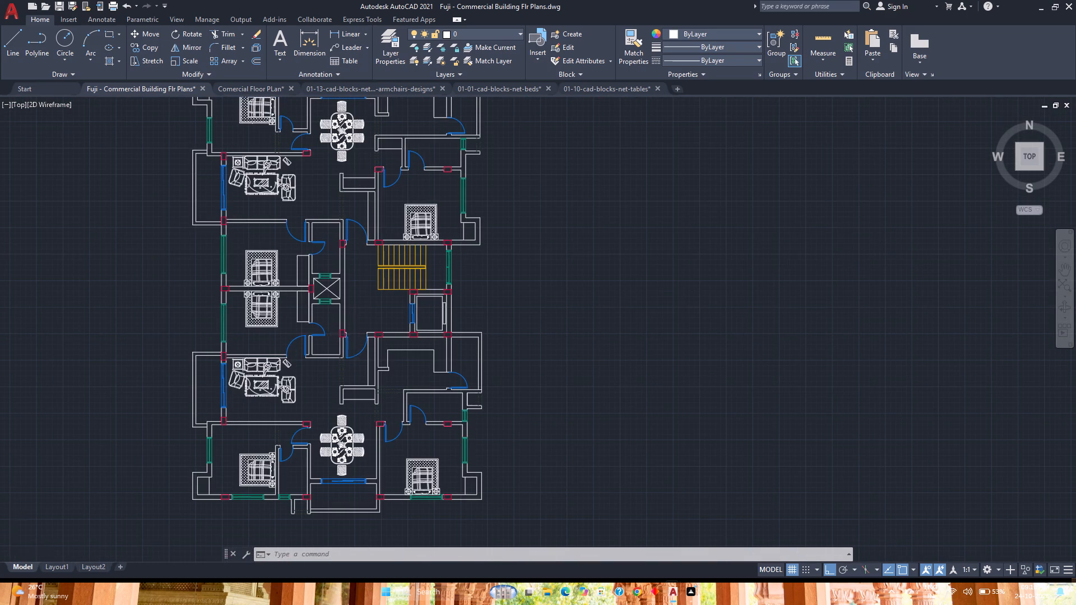
pyautogui.scroll(4, 356, 335)
pyautogui.scroll(-5, 364, 337)
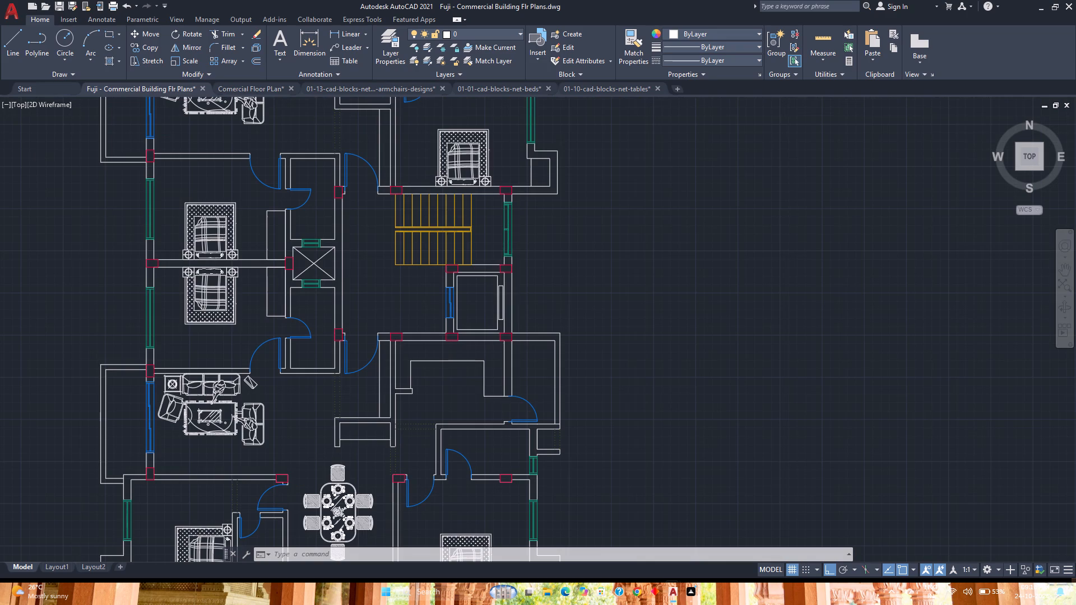
pyautogui.scroll(2, 367, 338)
pyautogui.scroll(-4, 367, 338)
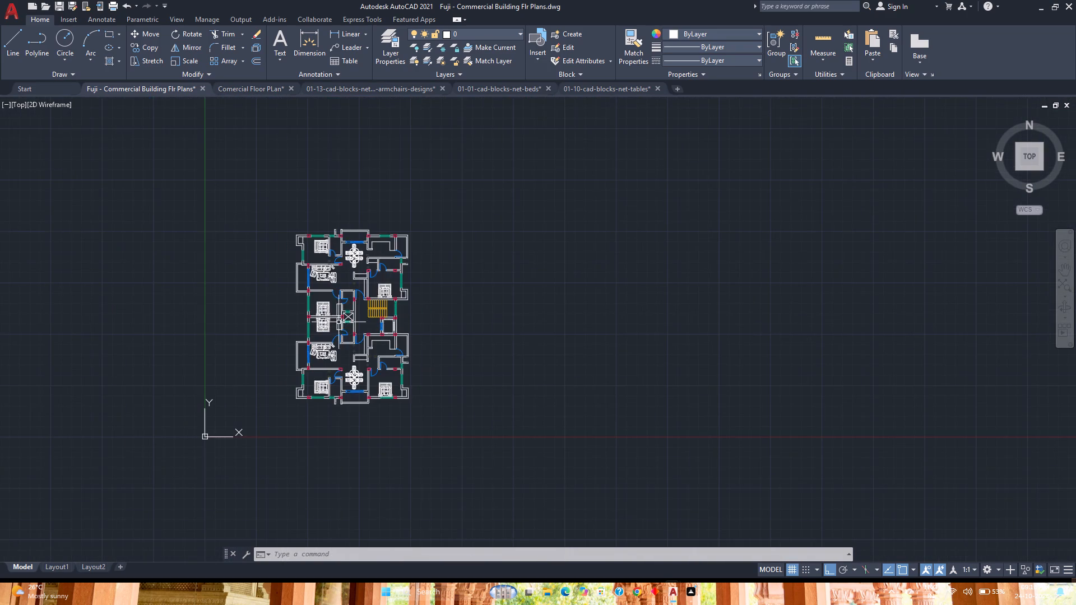
pyautogui.scroll(5, 335, 301)
pyautogui.moveTo(346, 305); pyautogui.dragTo(378, 372, button='middle')
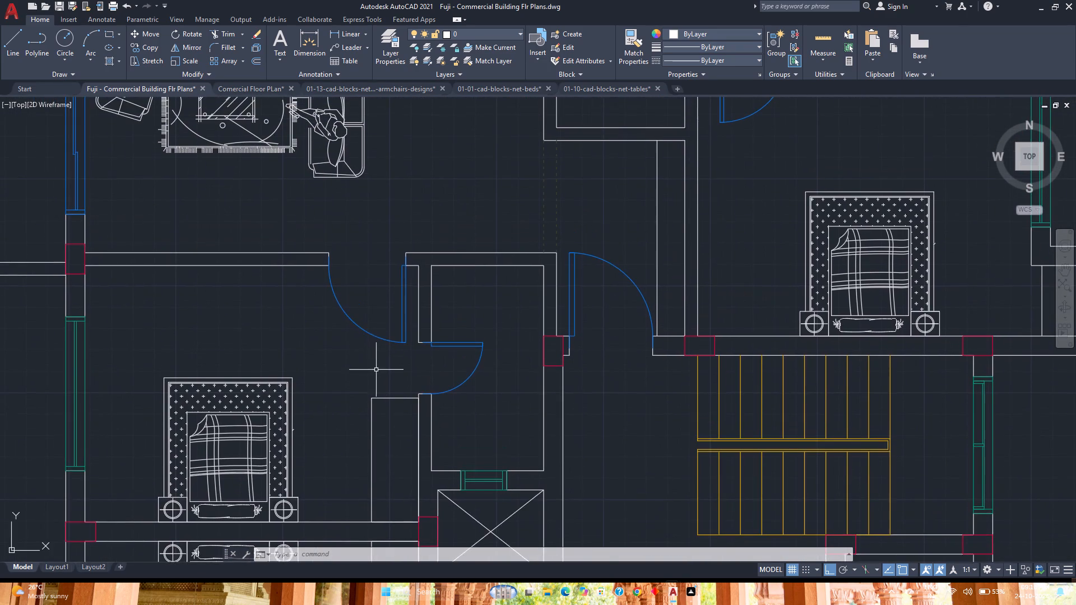
pyautogui.scroll(-3, 374, 365)
pyautogui.scroll(4, 408, 329)
pyautogui.scroll(-3, 408, 329)
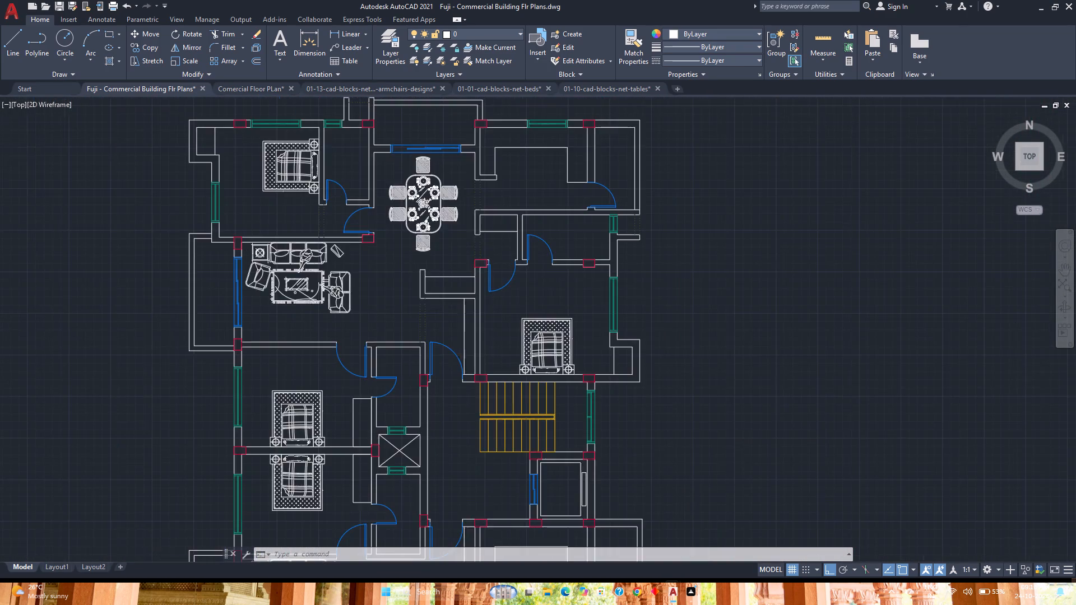
pyautogui.scroll(-1, 408, 329)
pyautogui.scroll(2, 508, 290)
pyautogui.scroll(-3, 508, 290)
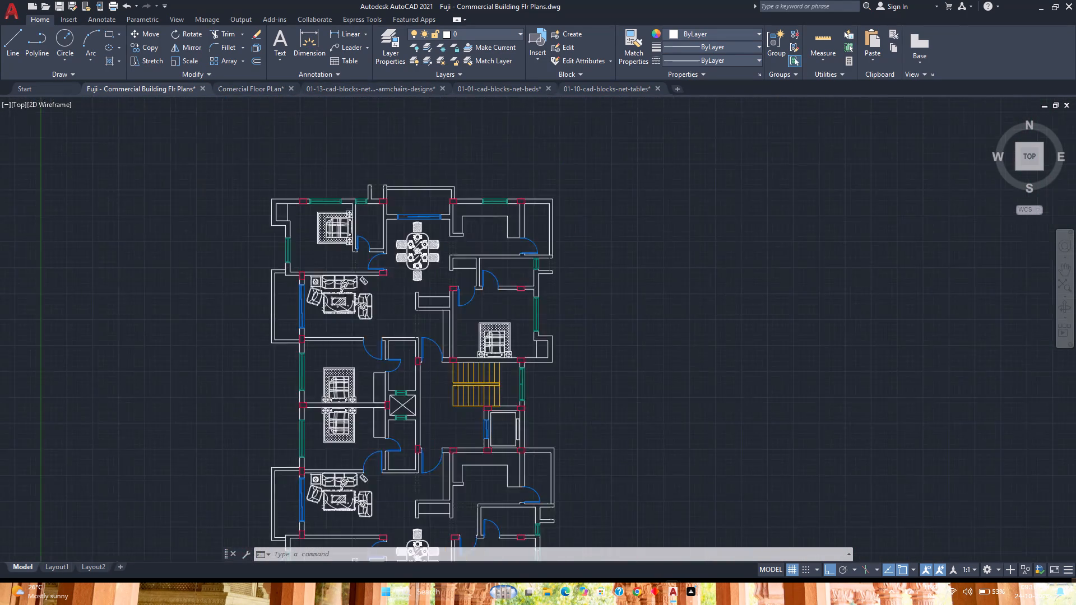
pyautogui.scroll(3, 508, 290)
pyautogui.scroll(-2, 508, 290)
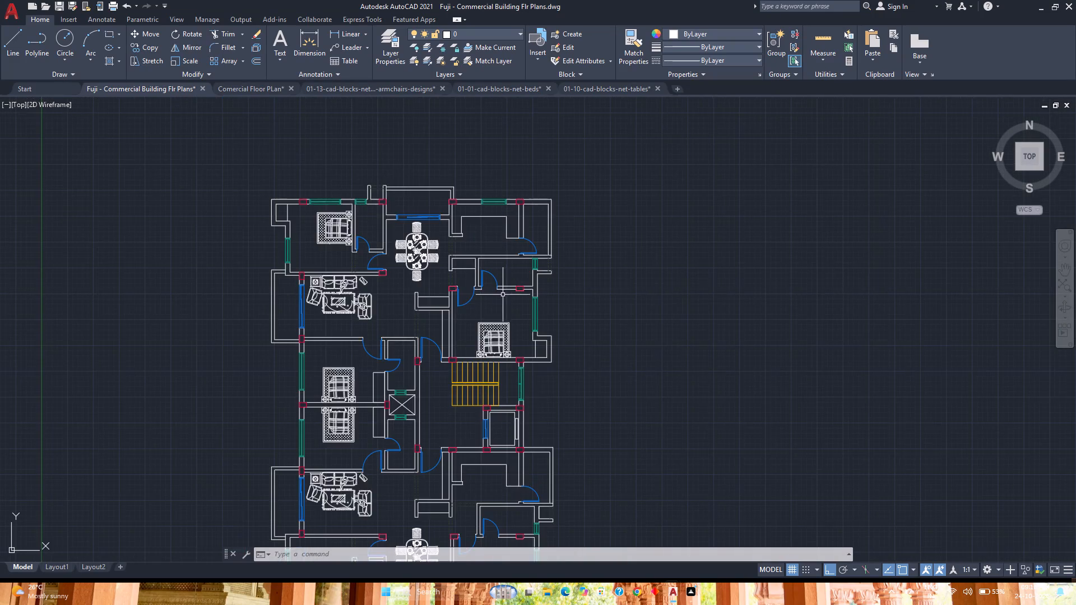
pyautogui.scroll(2, 503, 295)
pyautogui.scroll(-1, 476, 299)
# Select all matching bed blocks across the floor plan and assign them to the Furniture layer.
pyautogui.moveTo(476, 299); pyautogui.dragTo(517, 296, button='middle')
pyautogui.middleClick(517, 296)
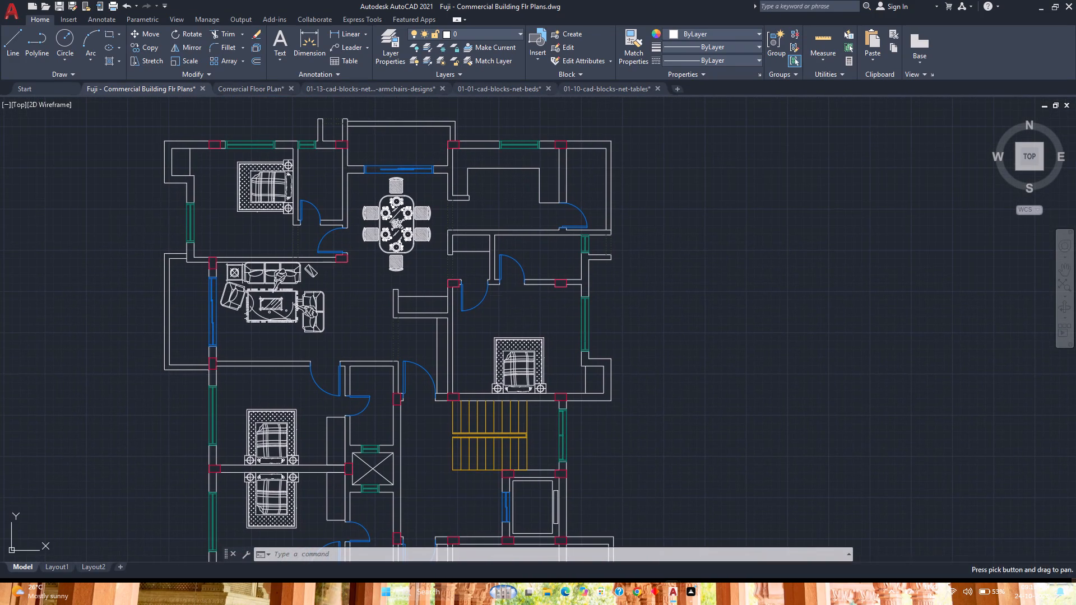
pyautogui.click(500, 342)
pyautogui.rightClick(500, 342)
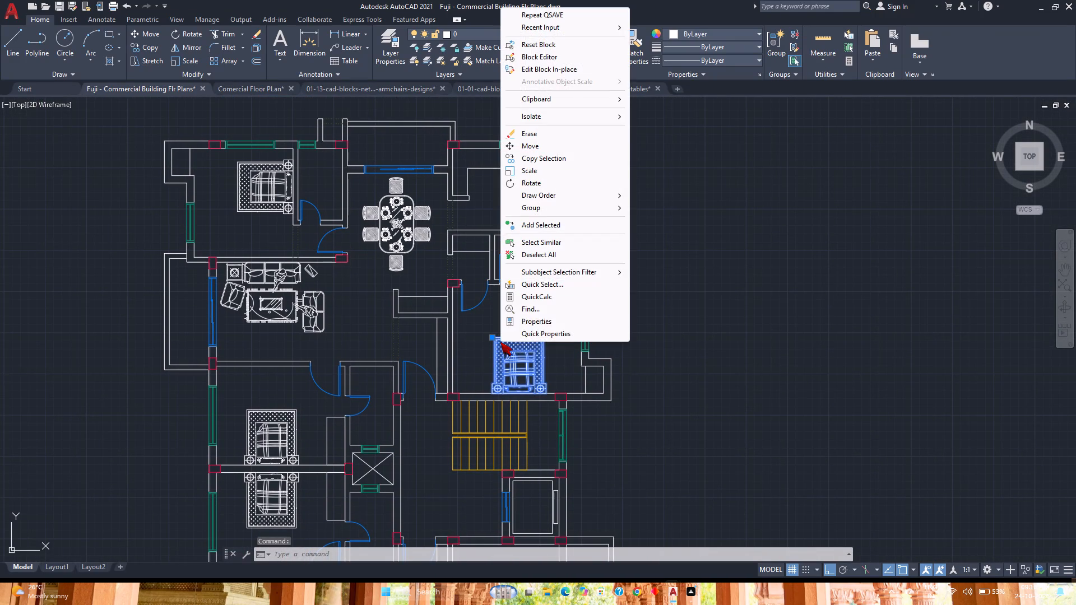
pyautogui.click(560, 243)
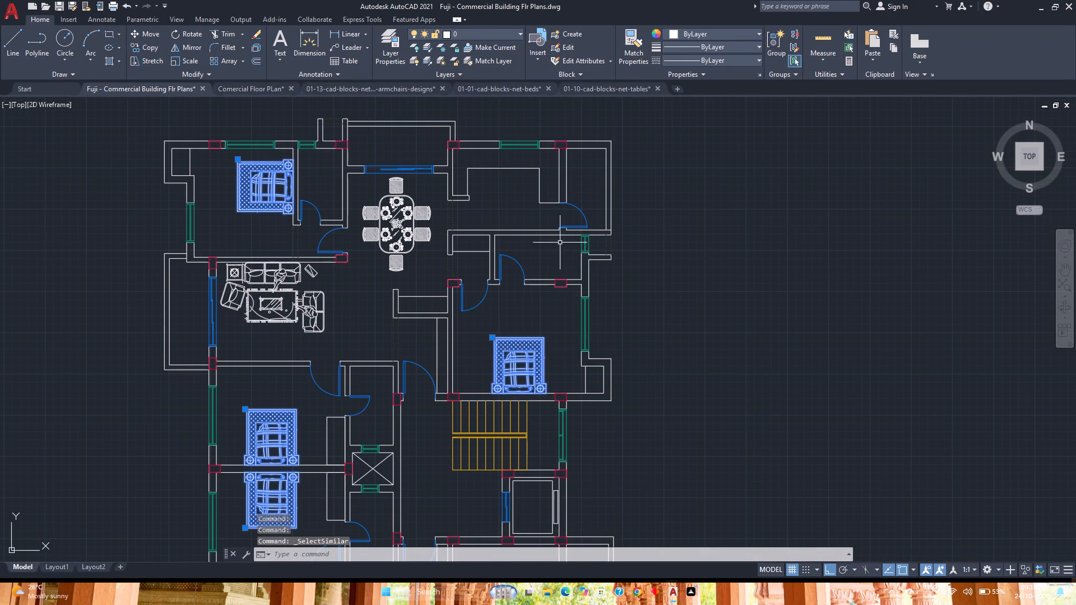
pyautogui.click(475, 30)
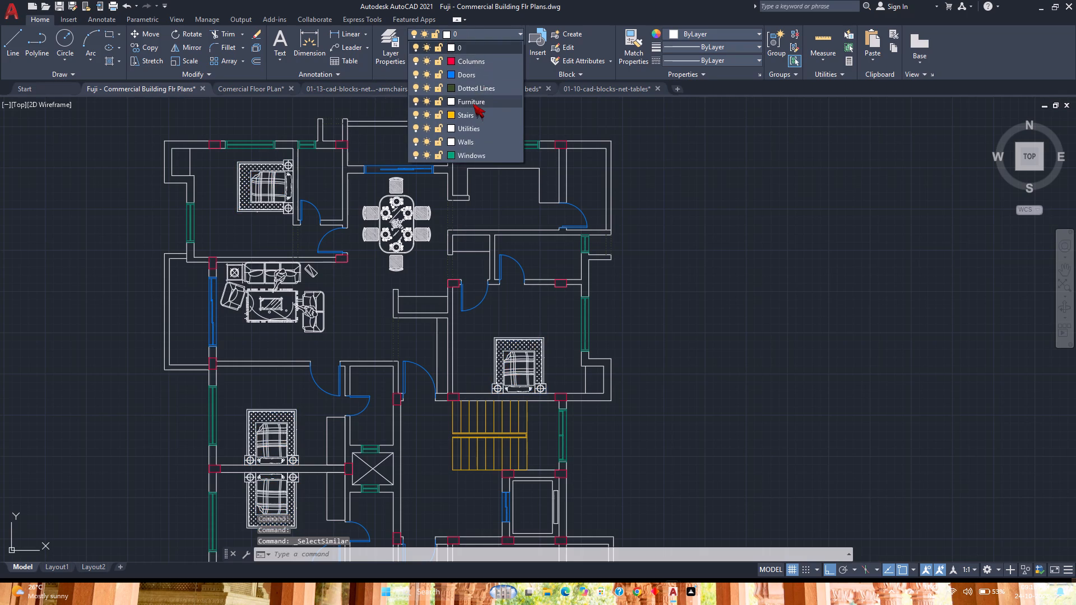
pyautogui.click(473, 104)
# Add all matching dining table blocks to the selection and assign them to the Furniture layer.
pyautogui.click(411, 210)
pyautogui.rightClick(411, 210)
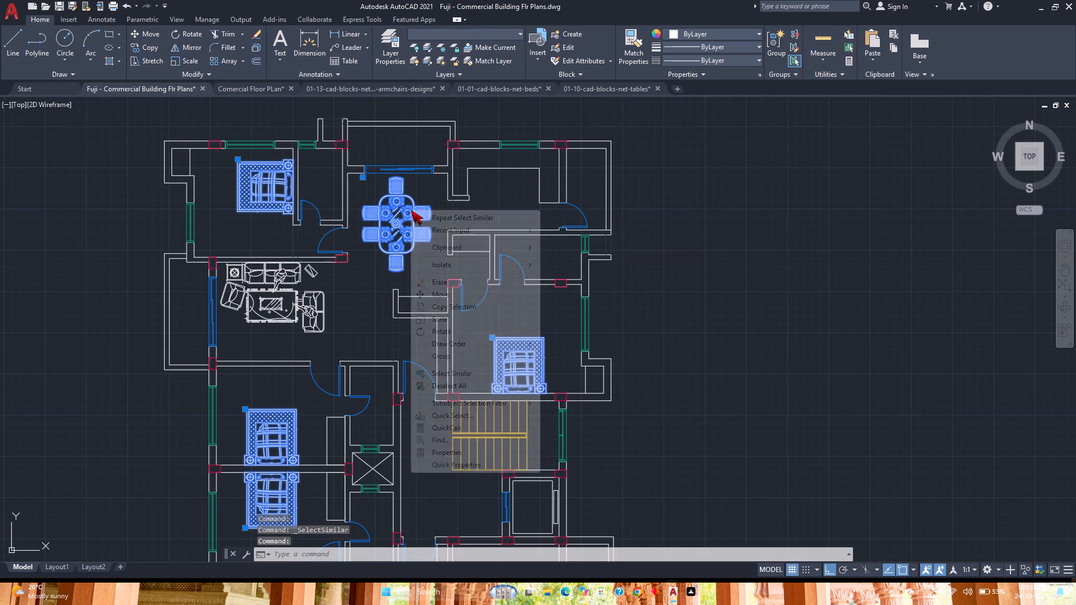
pyautogui.click(438, 376)
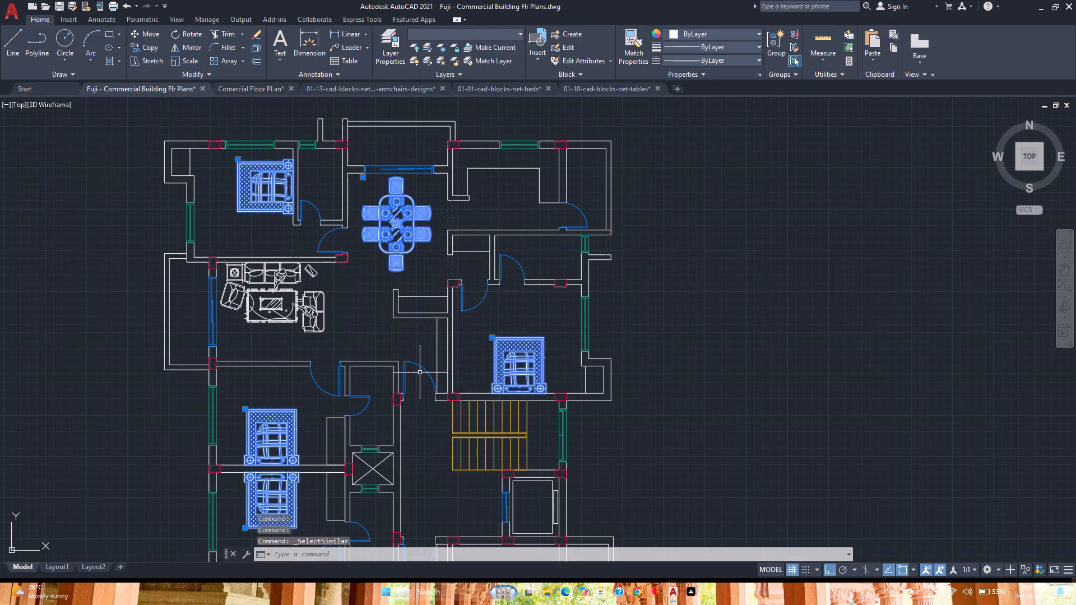
pyautogui.click(455, 35)
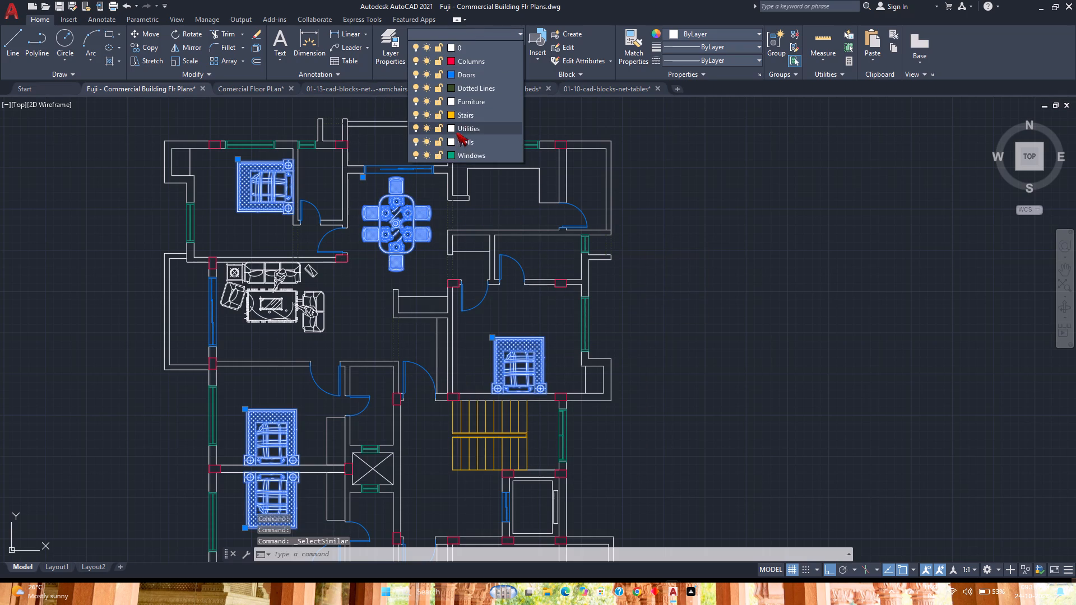
pyautogui.click(469, 103)
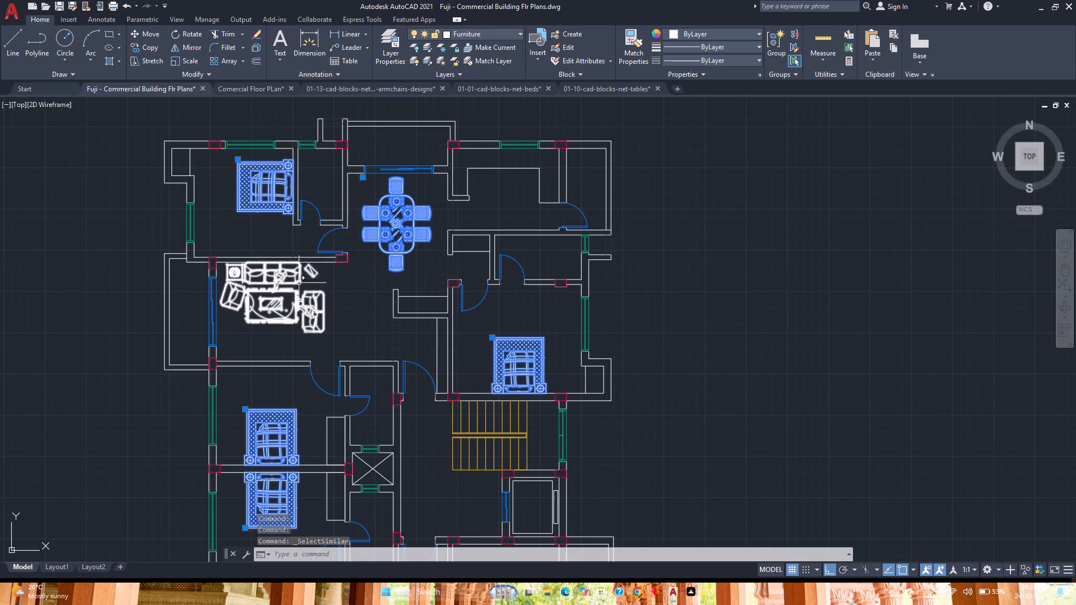
# Add all matching sofa set blocks to the selection and assign them to the Furniture layer.
pyautogui.click(296, 281)
pyautogui.rightClick(296, 281)
pyautogui.click(313, 442)
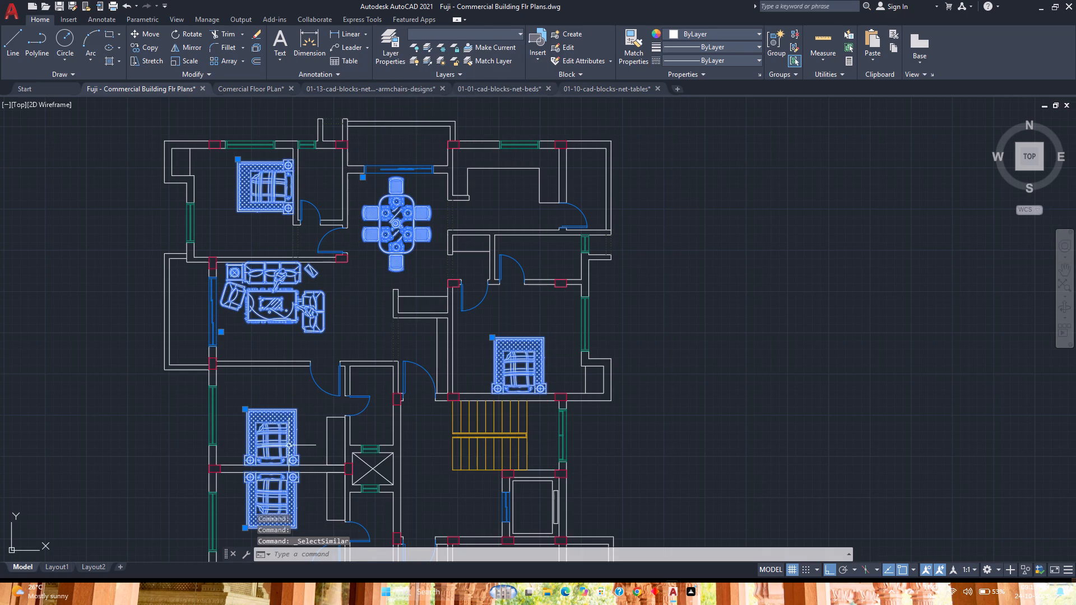
pyautogui.click(499, 39)
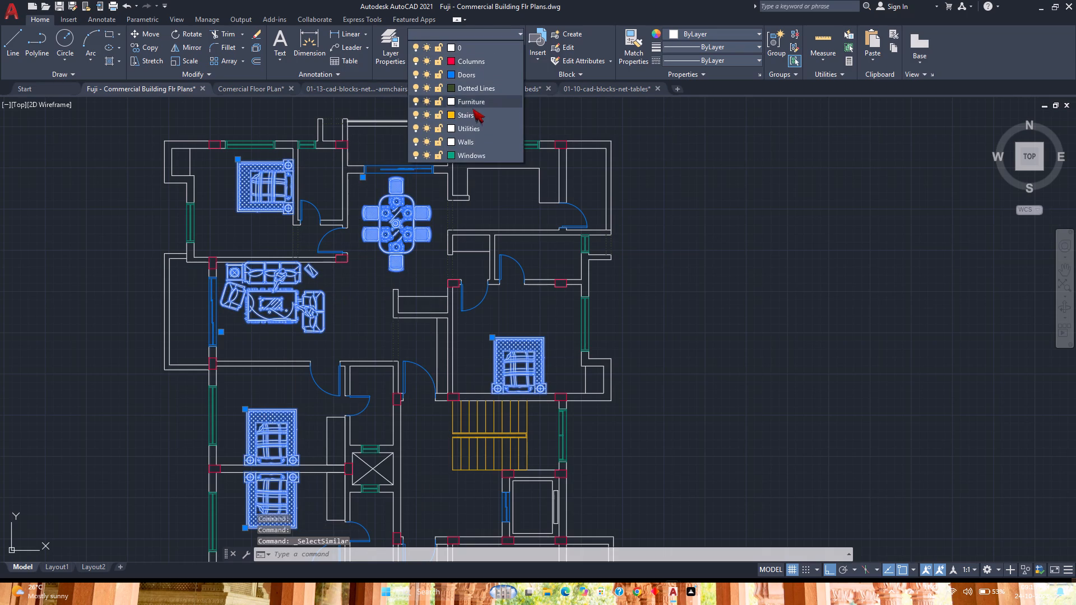
pyautogui.click(481, 103)
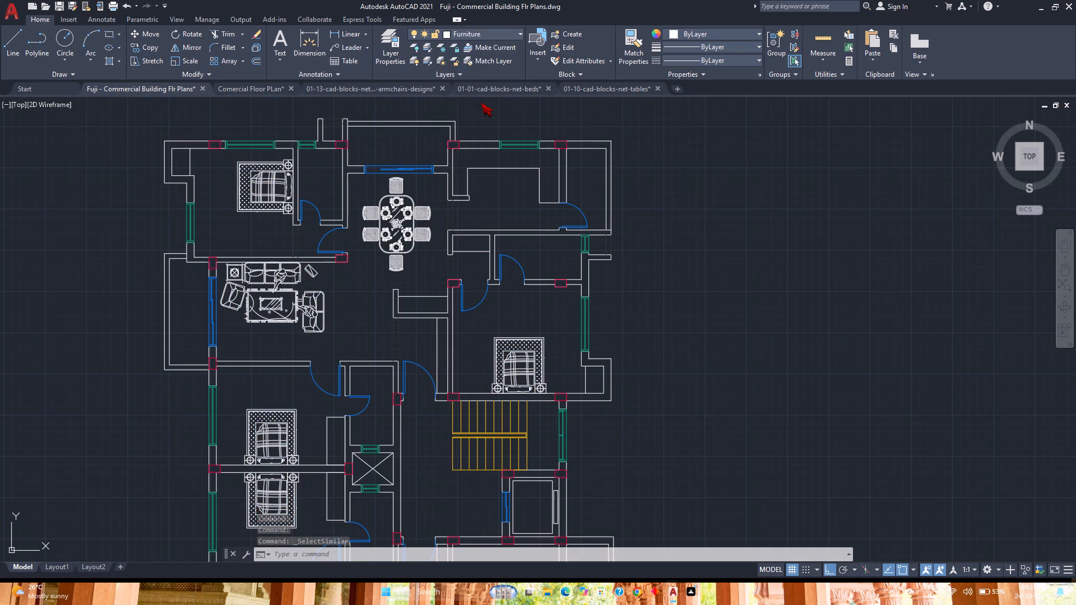
# Set the Furniture layer's colour to index colour 32 in the layer properties.
pyautogui.click(400, 63)
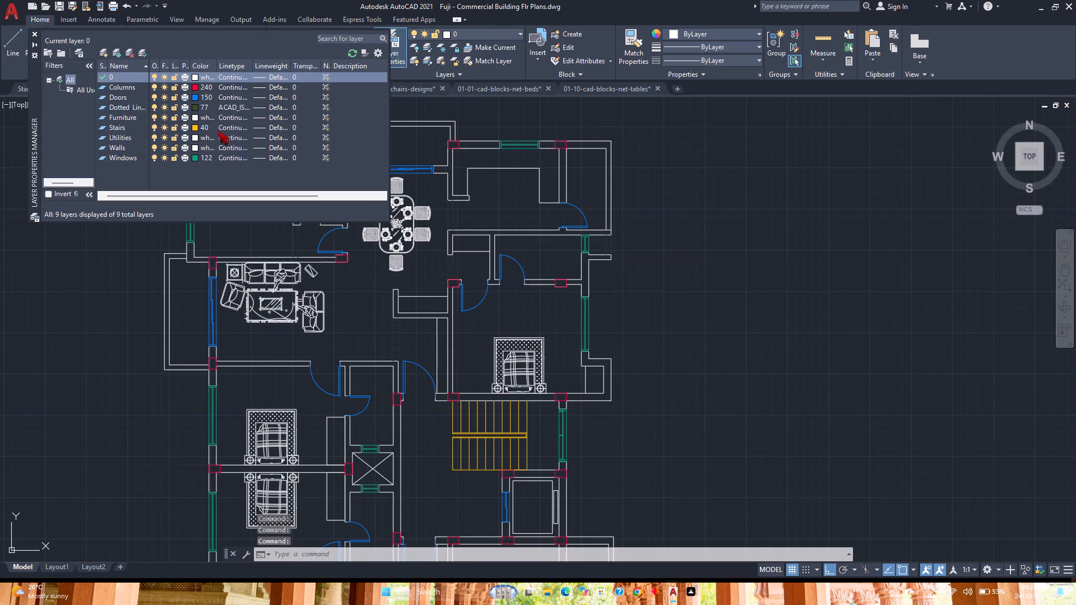
pyautogui.click(194, 119)
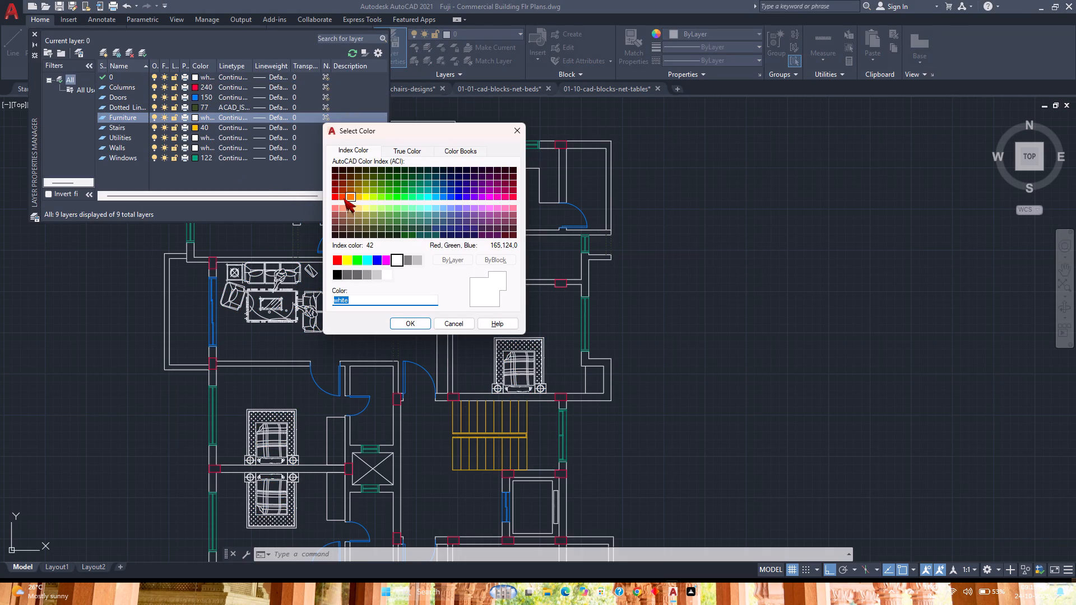
pyautogui.click(347, 193)
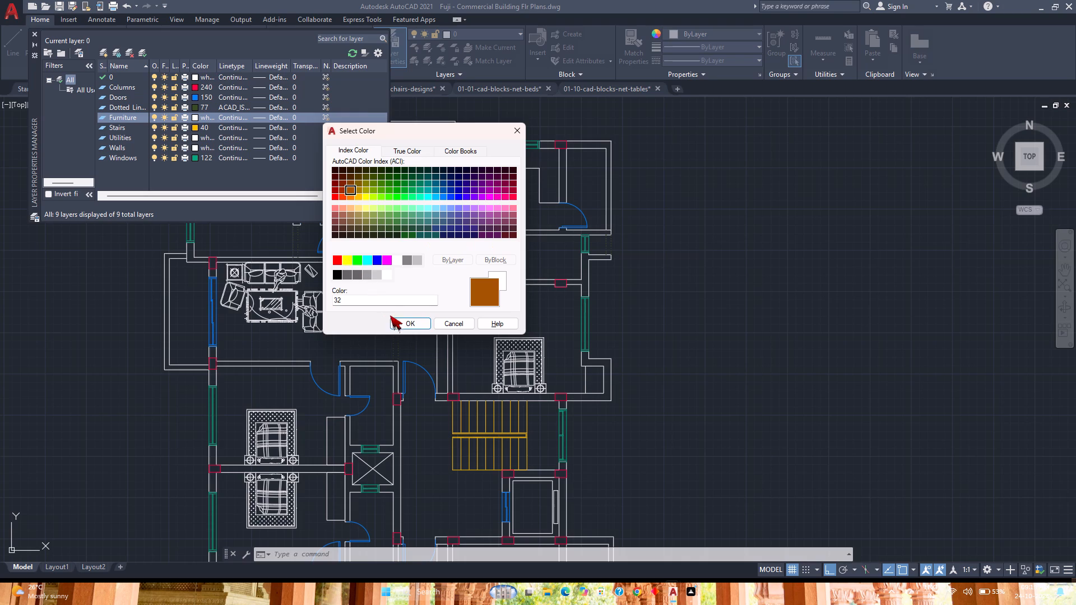
pyautogui.click(412, 322)
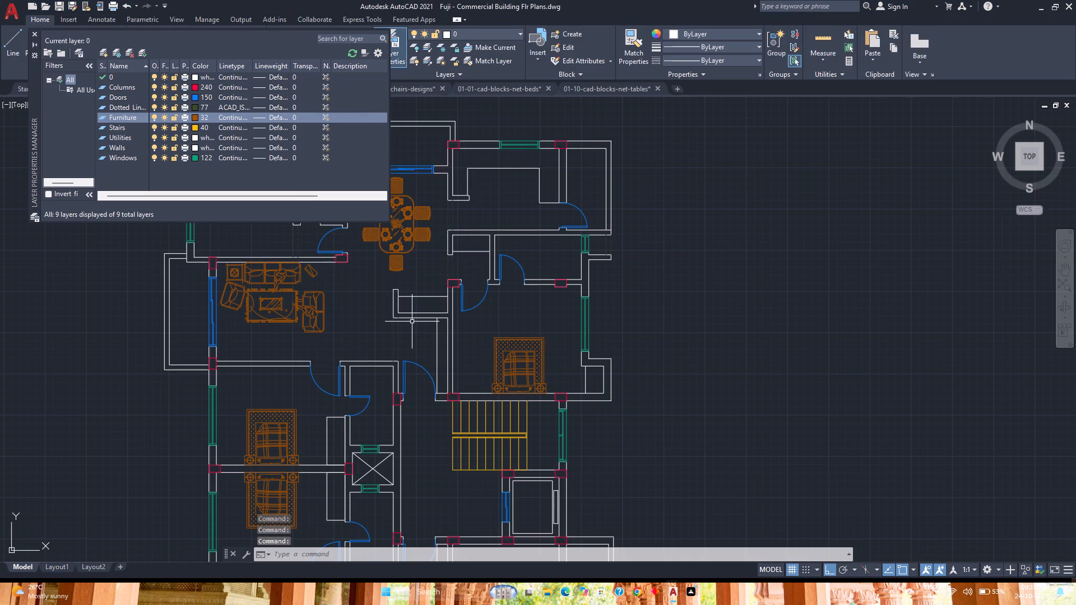
pyautogui.click(33, 32)
pyautogui.click(68, 221)
pyautogui.click(69, 221)
# Save the drawing.
pyautogui.scroll(-2, 71, 221)
pyautogui.moveTo(71, 221); pyautogui.dragTo(138, 178, button='middle')
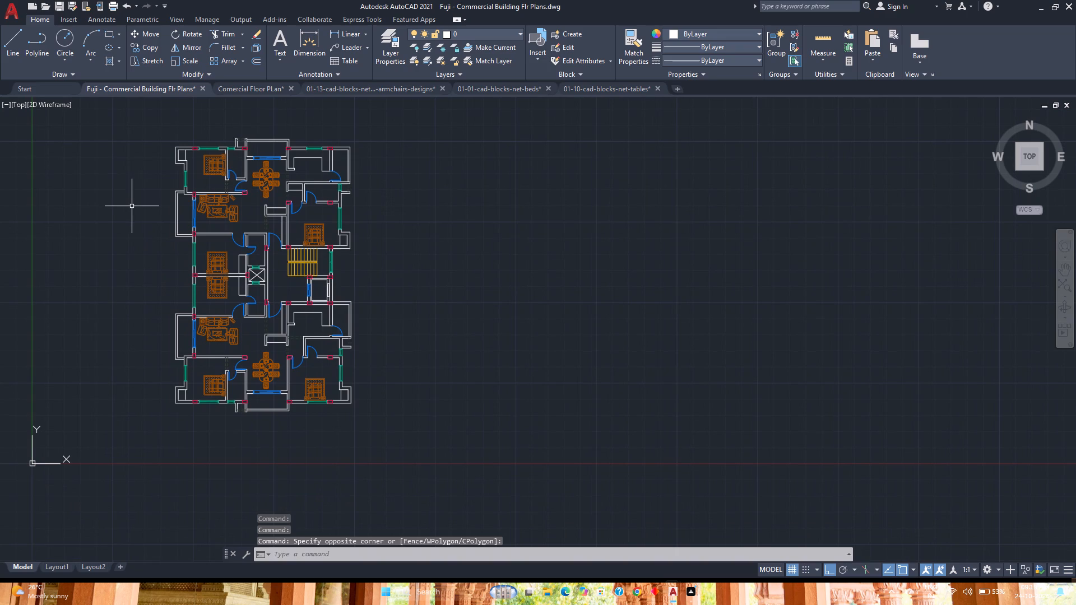
pyautogui.hotkey('ctrl', 's')
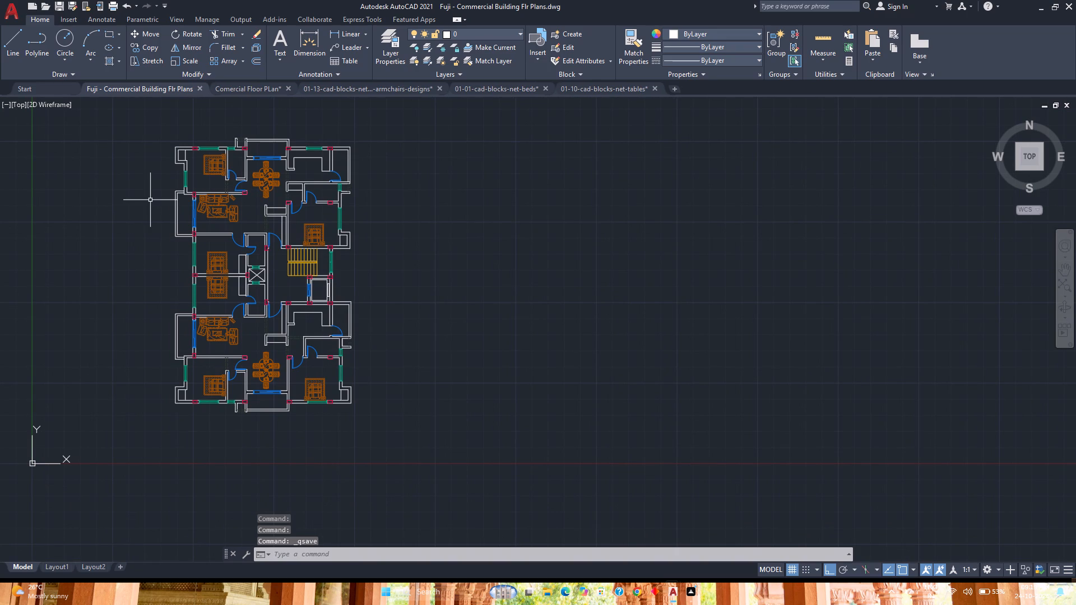
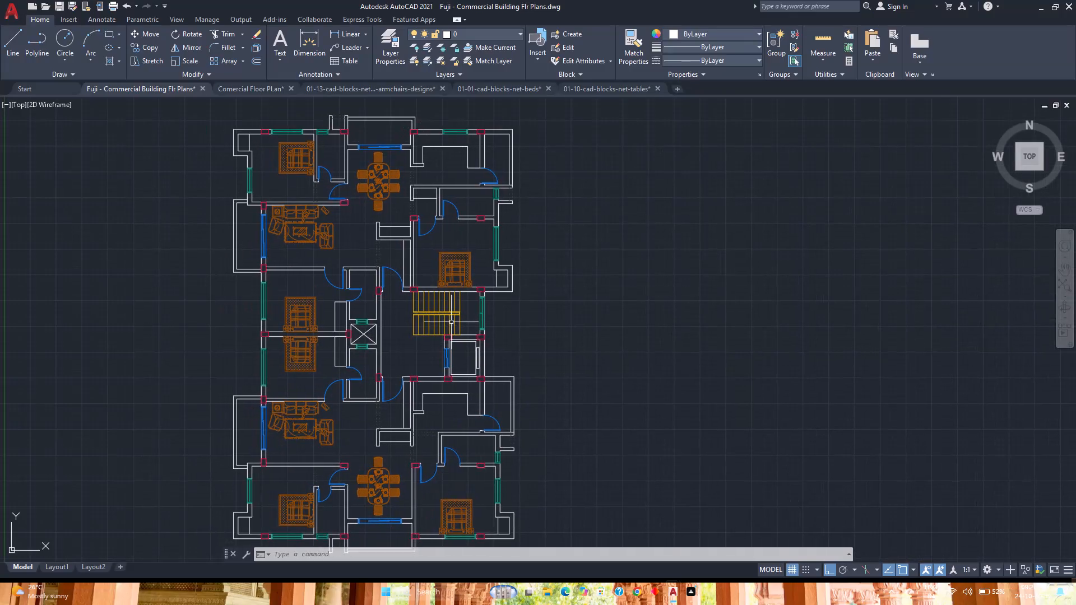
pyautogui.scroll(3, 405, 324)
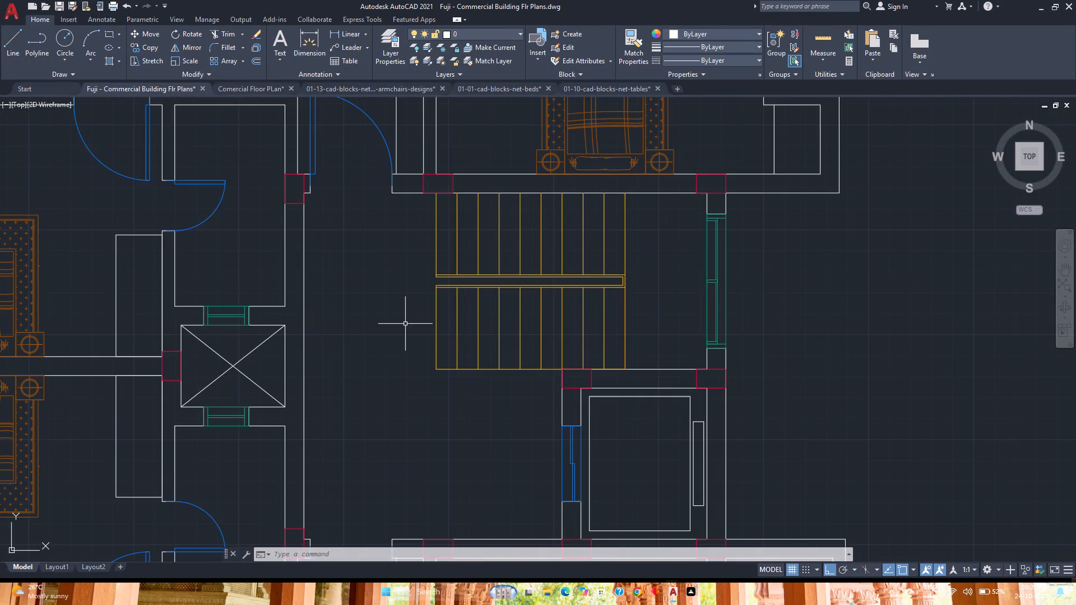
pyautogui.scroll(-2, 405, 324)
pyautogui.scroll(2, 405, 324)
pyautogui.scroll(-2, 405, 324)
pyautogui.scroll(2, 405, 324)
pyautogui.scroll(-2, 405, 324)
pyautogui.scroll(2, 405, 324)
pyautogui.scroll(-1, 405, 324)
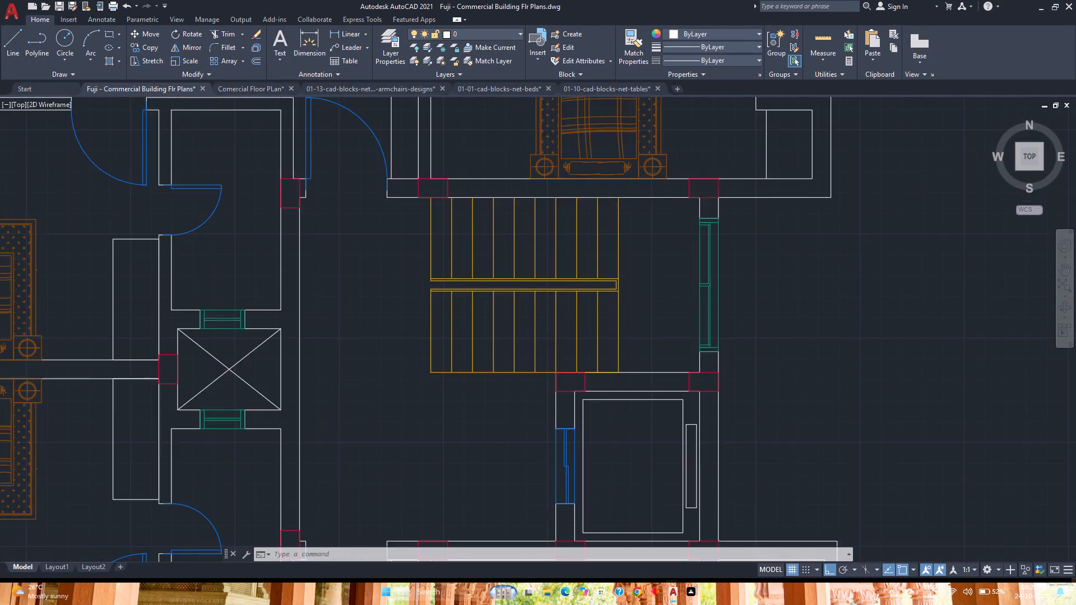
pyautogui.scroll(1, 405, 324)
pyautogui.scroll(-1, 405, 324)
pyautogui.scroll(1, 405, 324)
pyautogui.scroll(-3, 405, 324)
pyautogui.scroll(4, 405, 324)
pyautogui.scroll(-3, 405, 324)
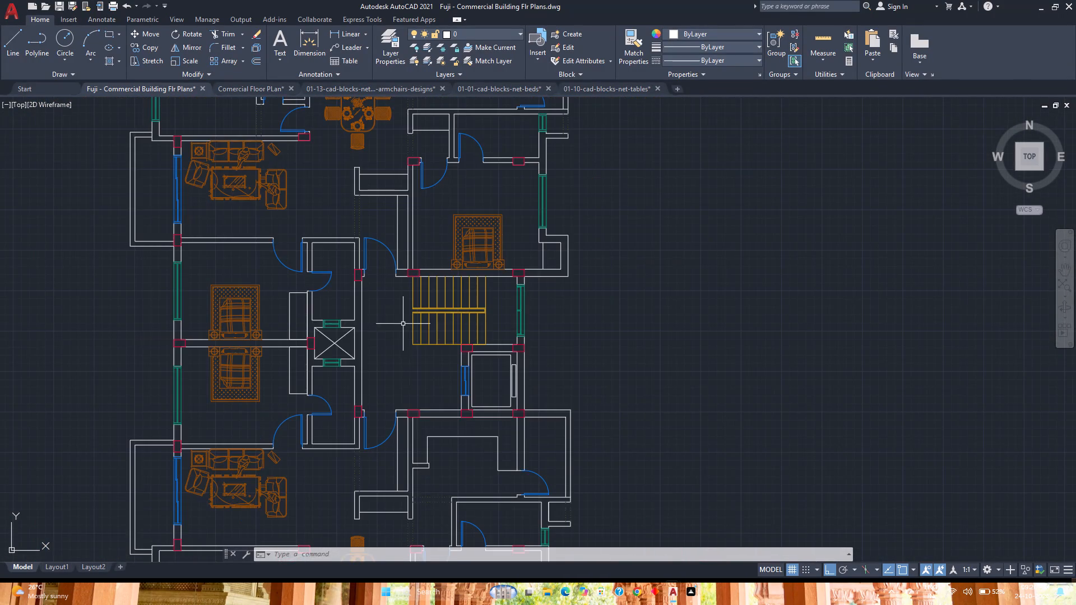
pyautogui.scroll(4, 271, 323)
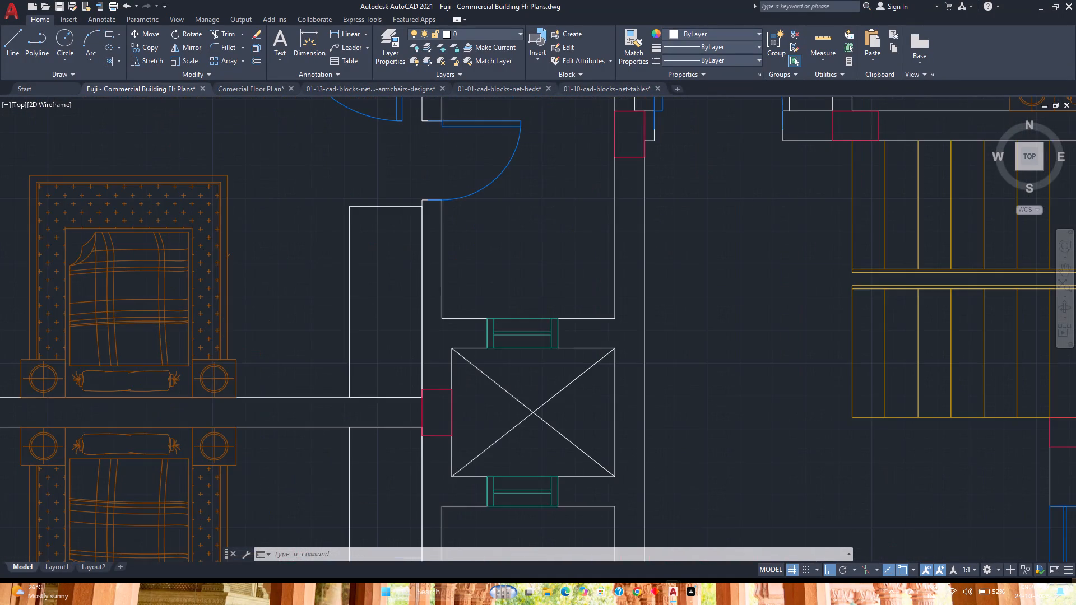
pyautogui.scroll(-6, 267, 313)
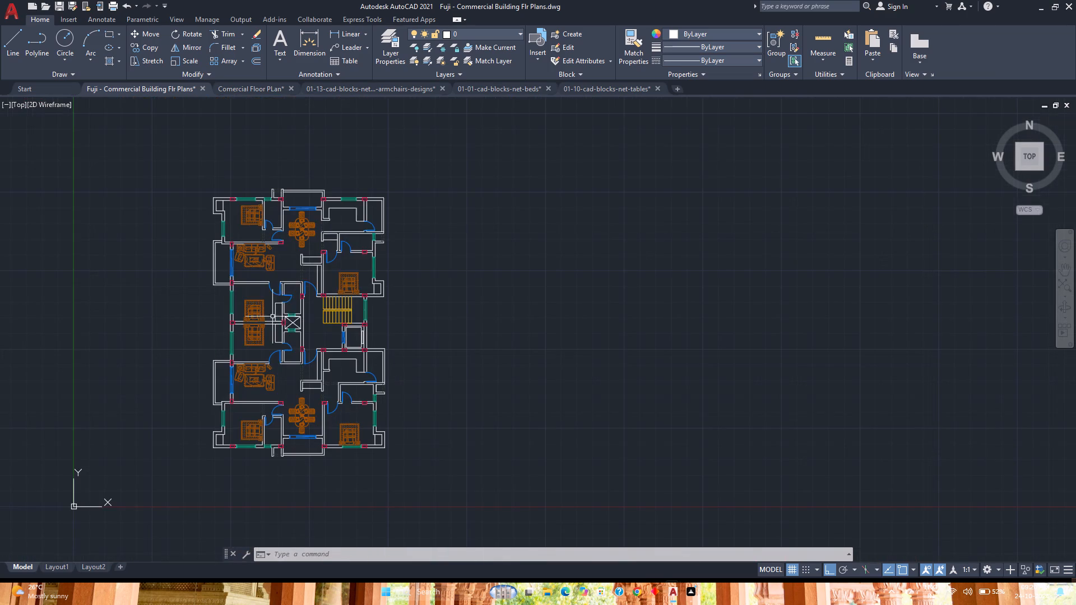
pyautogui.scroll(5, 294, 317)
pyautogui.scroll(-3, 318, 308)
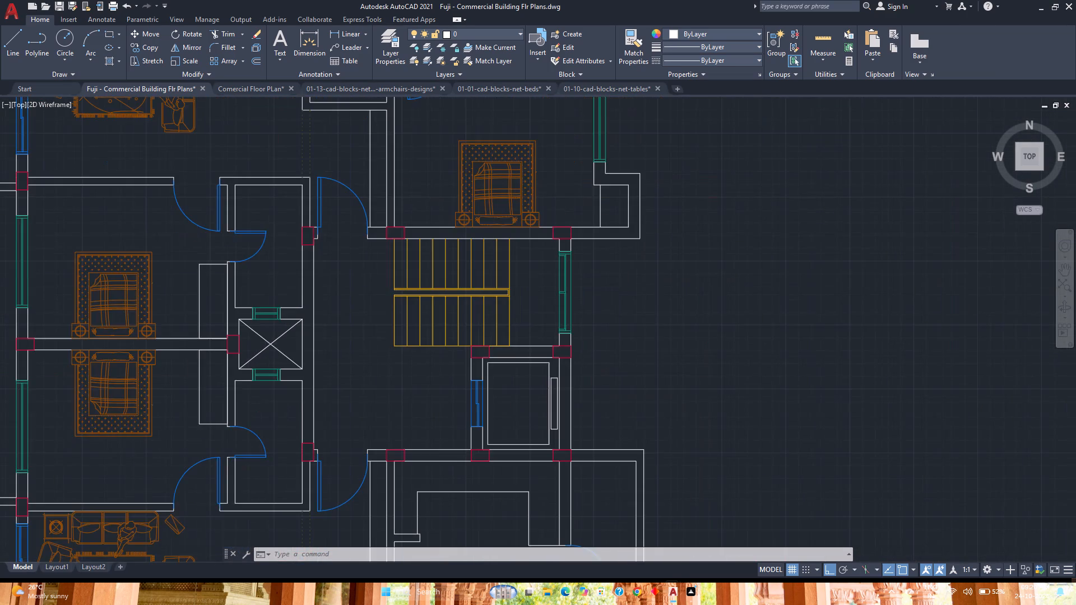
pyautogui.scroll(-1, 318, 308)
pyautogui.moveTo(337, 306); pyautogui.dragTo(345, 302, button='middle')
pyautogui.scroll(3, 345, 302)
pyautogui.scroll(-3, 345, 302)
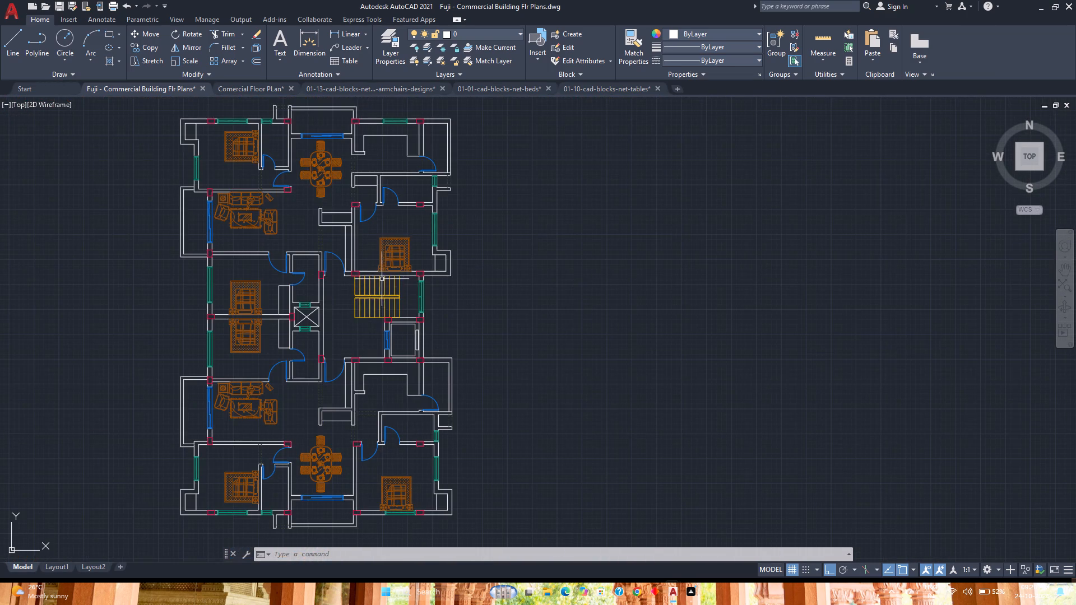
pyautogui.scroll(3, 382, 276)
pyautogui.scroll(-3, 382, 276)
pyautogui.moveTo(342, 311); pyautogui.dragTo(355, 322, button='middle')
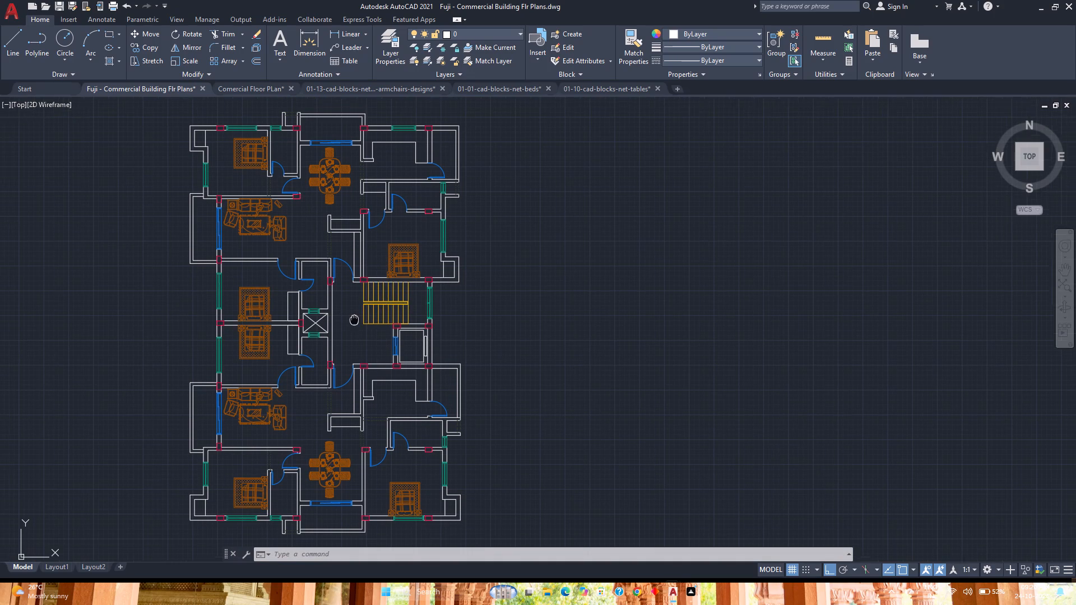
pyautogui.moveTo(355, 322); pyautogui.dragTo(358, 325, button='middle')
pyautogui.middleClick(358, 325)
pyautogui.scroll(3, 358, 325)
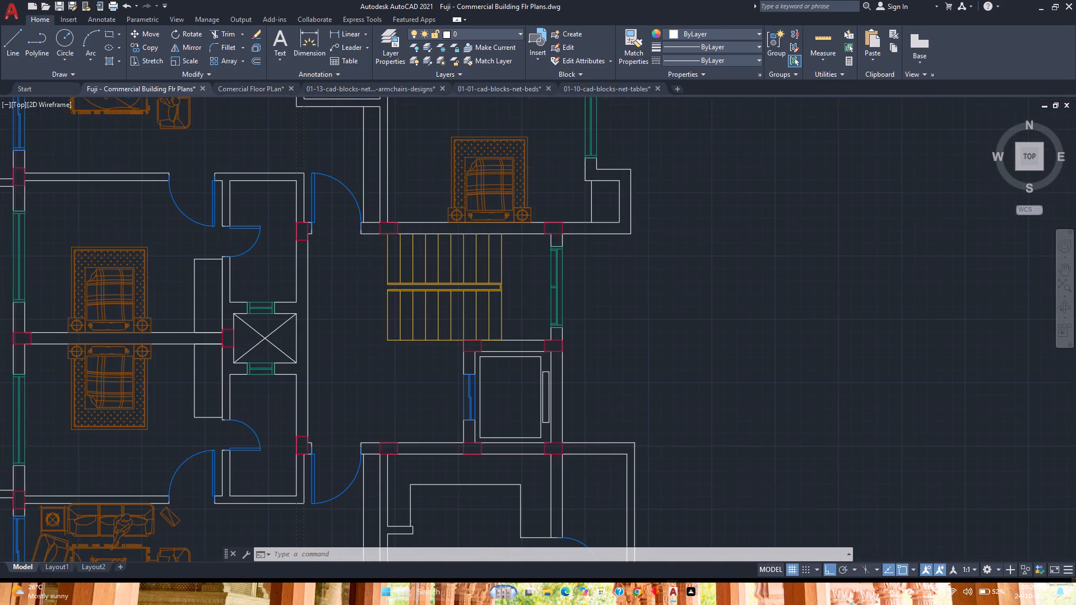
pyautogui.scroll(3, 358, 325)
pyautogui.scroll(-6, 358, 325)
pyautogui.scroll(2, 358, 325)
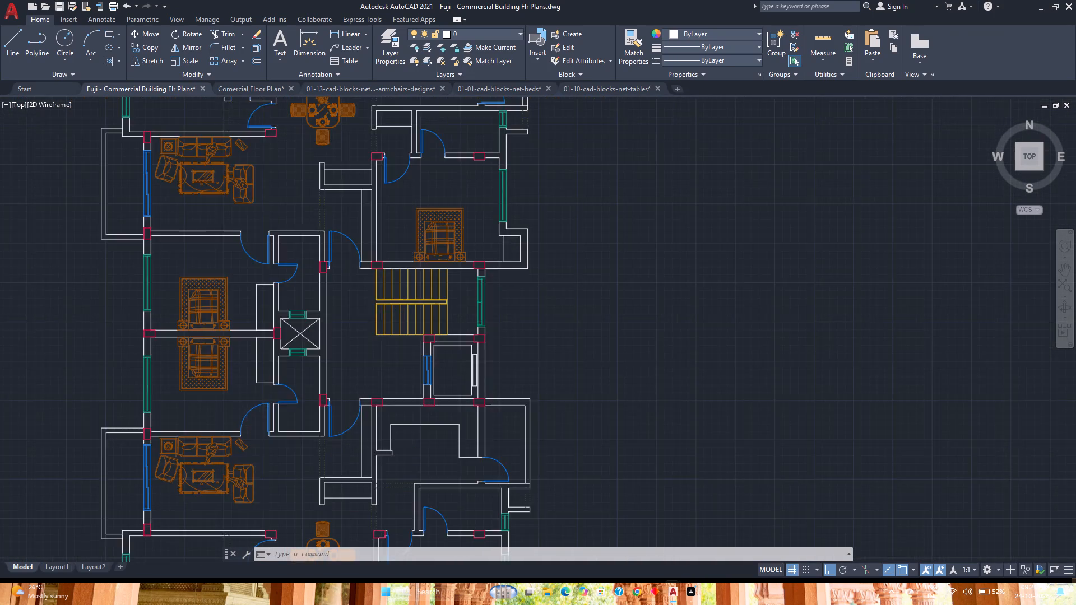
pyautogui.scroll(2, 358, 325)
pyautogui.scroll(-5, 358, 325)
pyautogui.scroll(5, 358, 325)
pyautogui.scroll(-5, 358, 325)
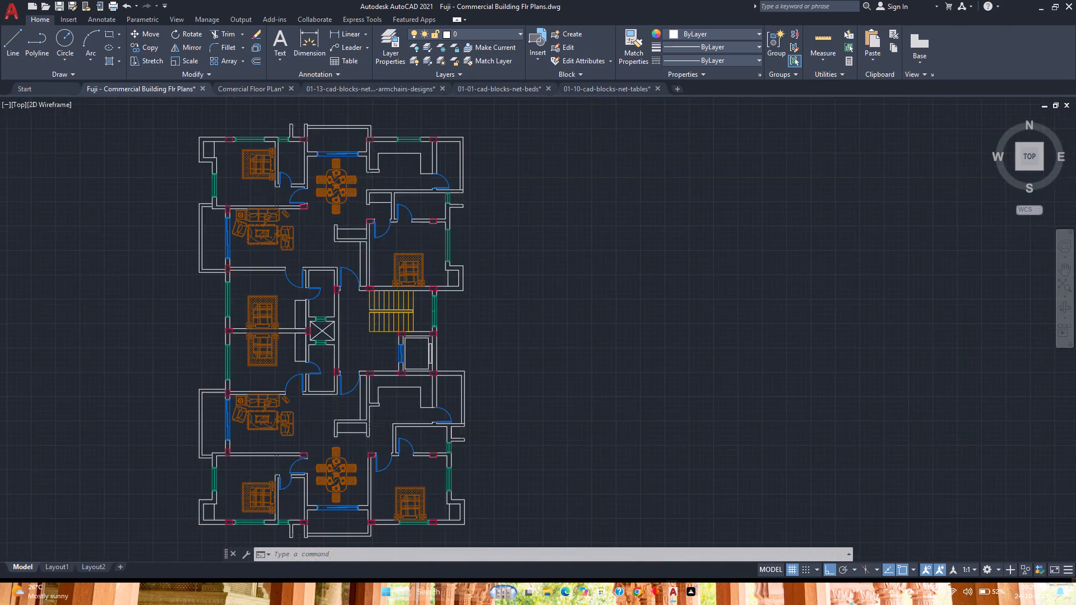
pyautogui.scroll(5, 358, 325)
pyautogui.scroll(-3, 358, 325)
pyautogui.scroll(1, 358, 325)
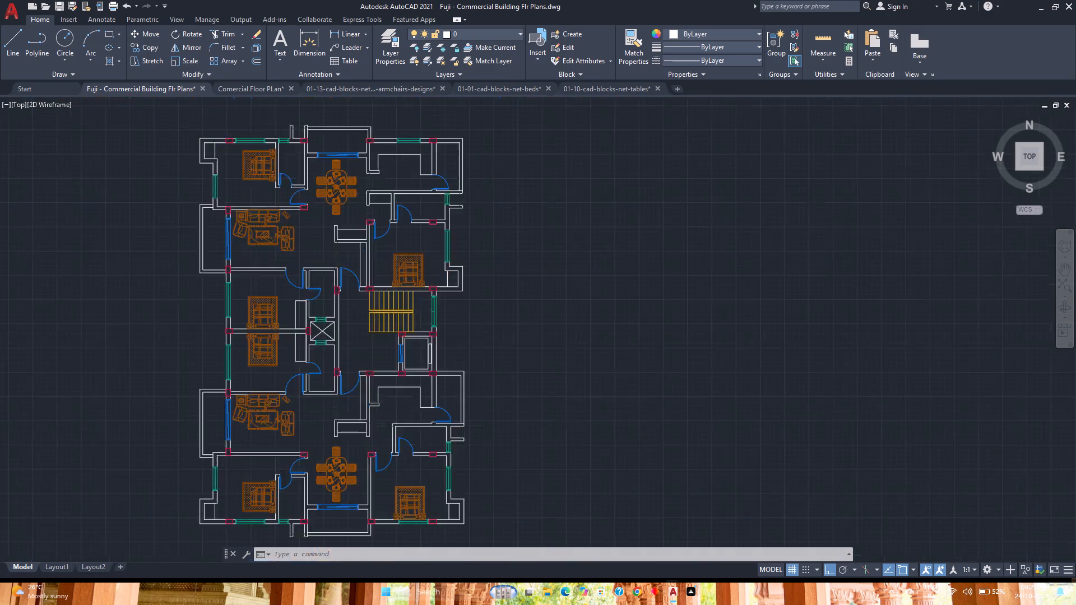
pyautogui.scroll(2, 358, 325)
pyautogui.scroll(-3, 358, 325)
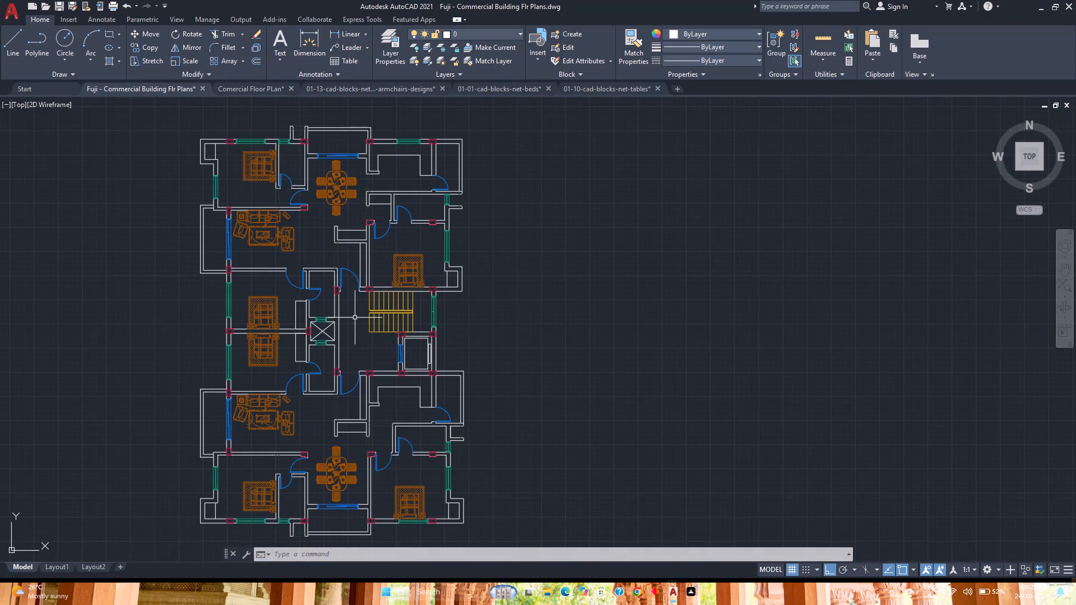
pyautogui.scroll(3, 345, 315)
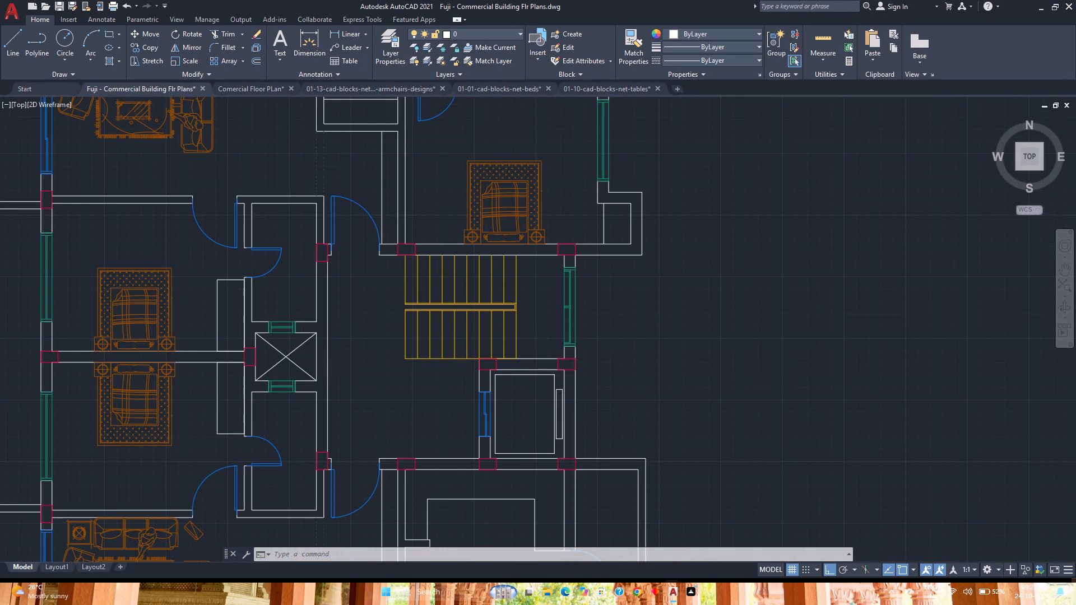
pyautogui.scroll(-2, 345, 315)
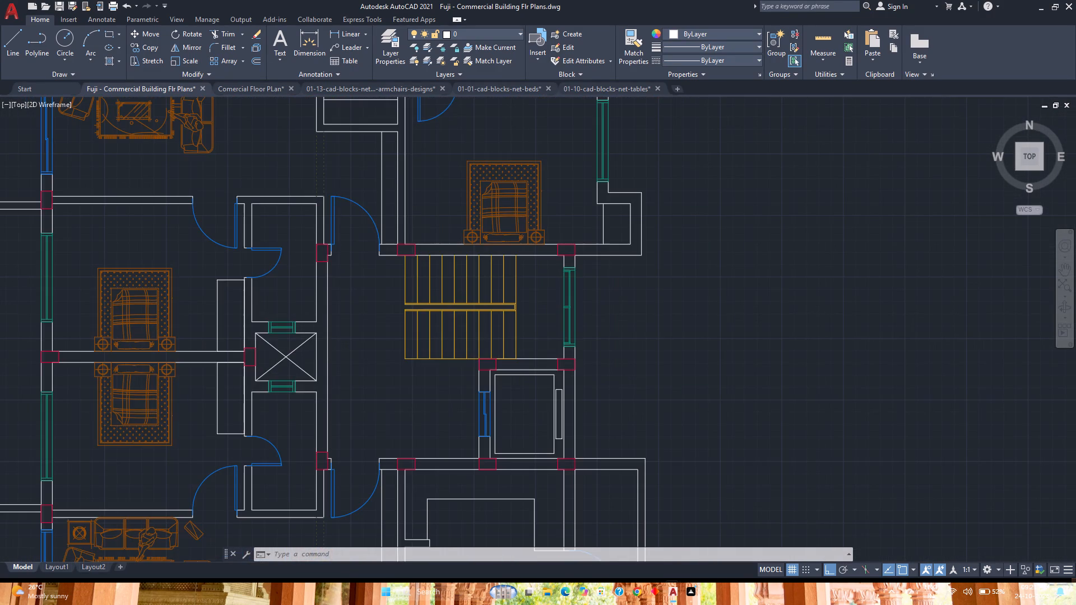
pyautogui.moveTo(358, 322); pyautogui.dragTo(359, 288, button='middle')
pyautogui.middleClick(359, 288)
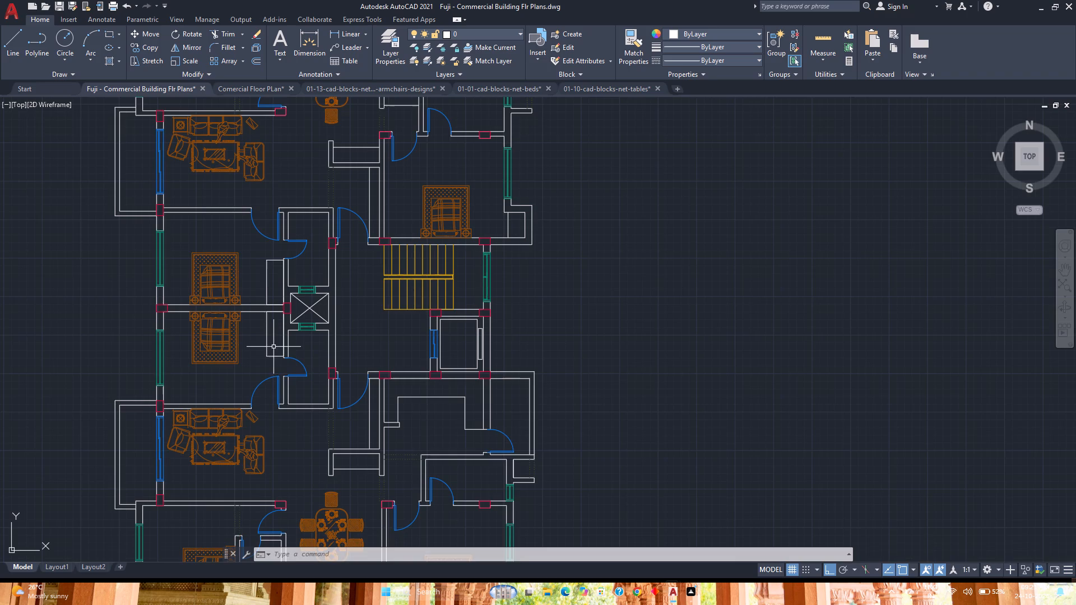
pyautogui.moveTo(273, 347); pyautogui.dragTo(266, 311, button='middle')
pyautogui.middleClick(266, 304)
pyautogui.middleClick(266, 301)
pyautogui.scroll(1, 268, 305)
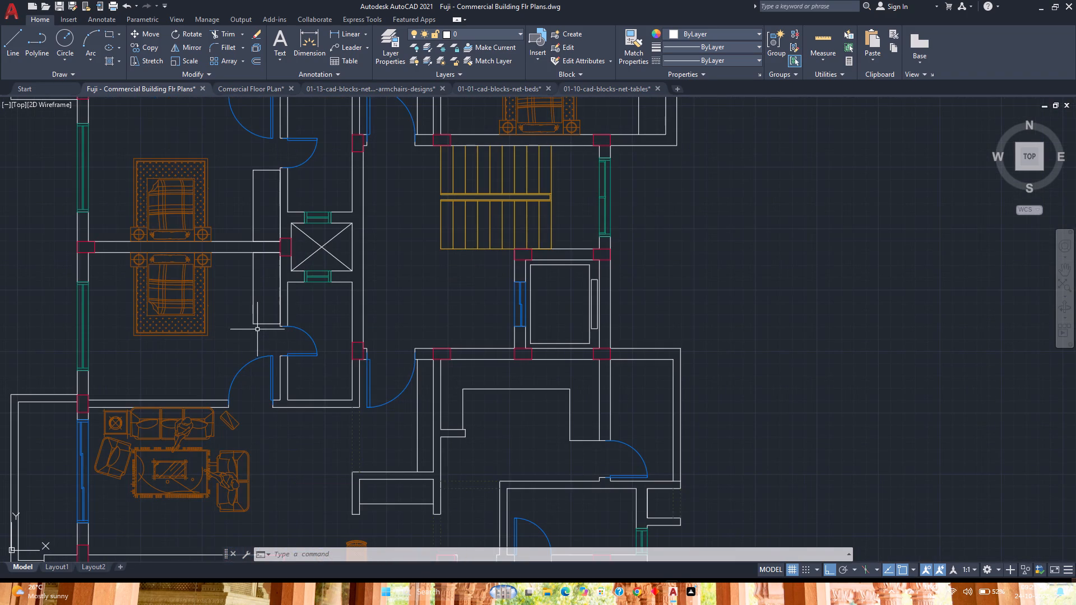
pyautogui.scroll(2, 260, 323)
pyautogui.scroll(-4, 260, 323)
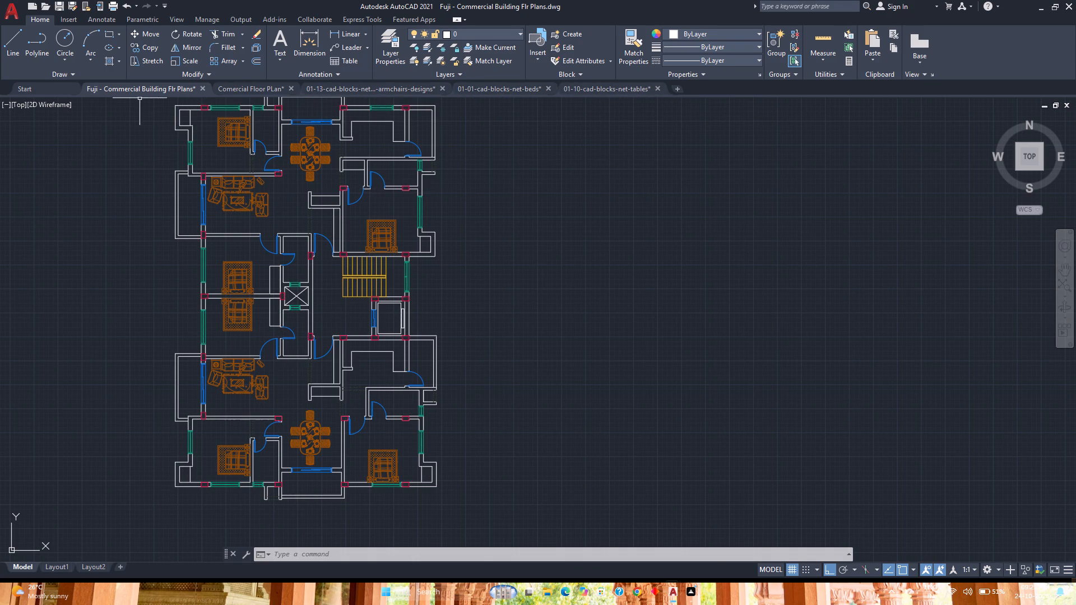
# Open the recent drawing 04-02-cad-blocks-net-kitchen-appliances from the start page.
pyautogui.click(54, 91)
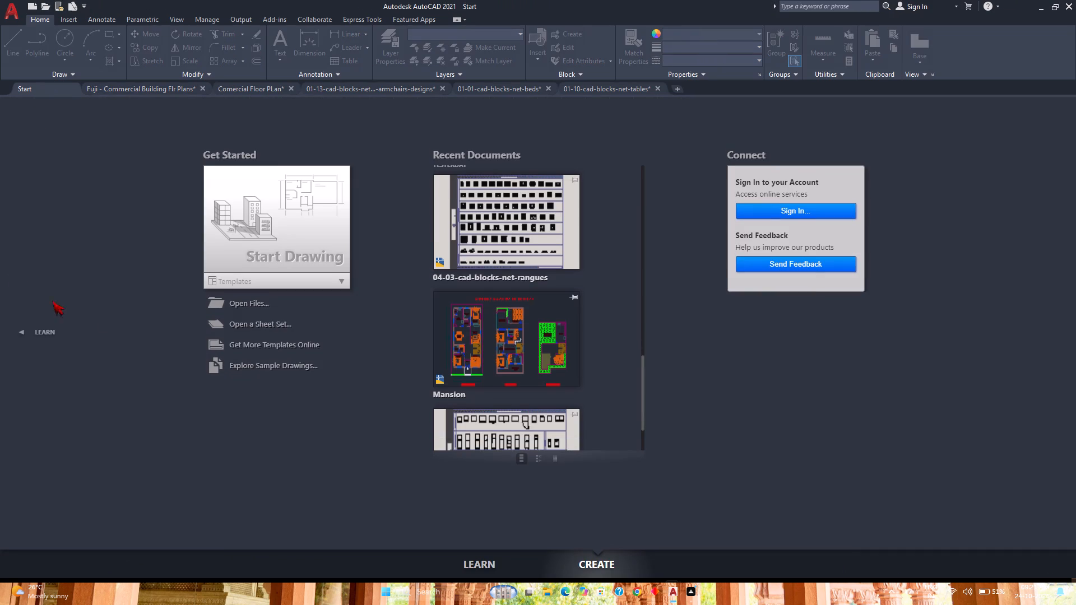
pyautogui.scroll(-4, 504, 256)
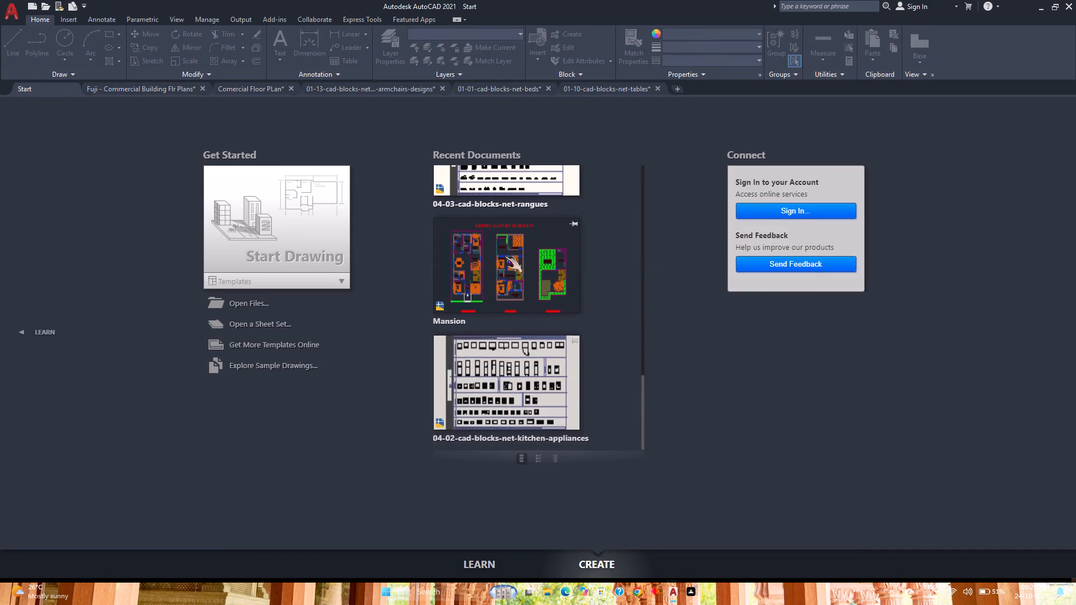
pyautogui.click(510, 373)
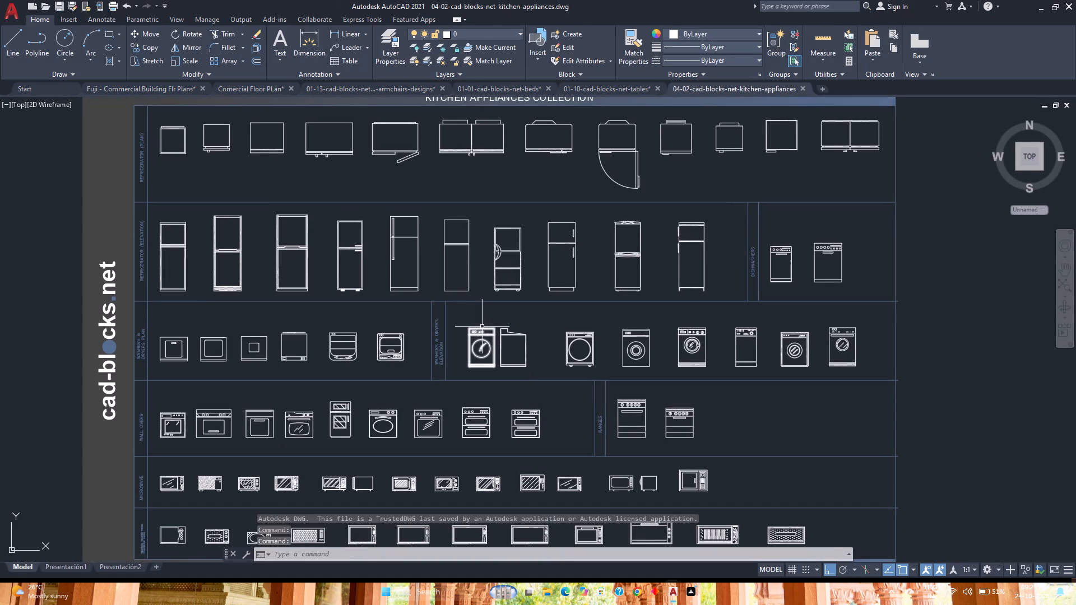
# Look through the kitchen appliances collection, examining the microwave, oven, range, washer and refrigerator blocks for ones suited to the floor plan.
pyautogui.scroll(-1, 478, 328)
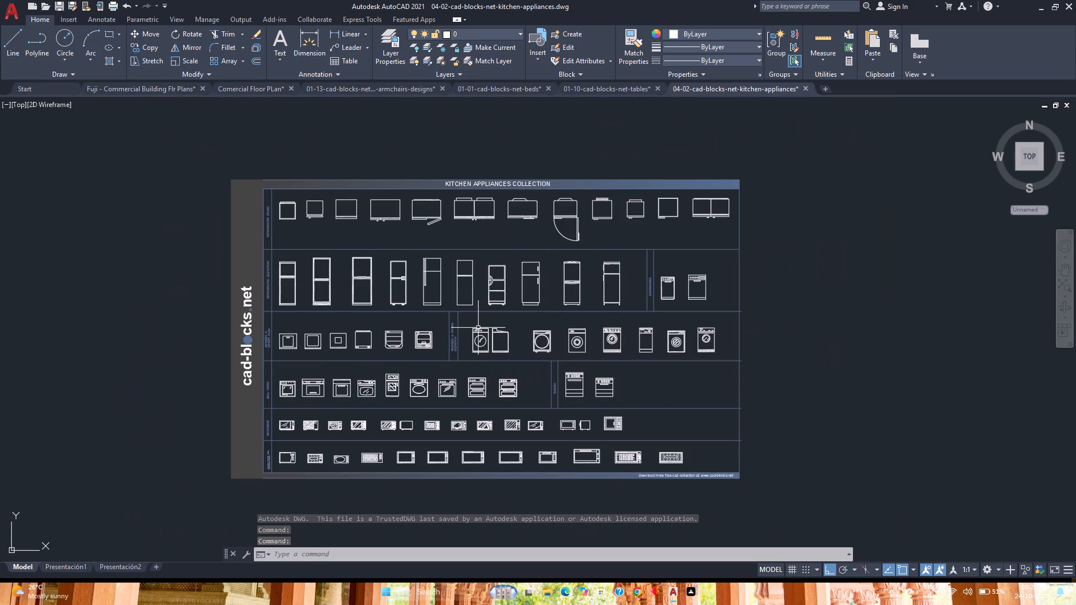
pyautogui.scroll(-1, 478, 328)
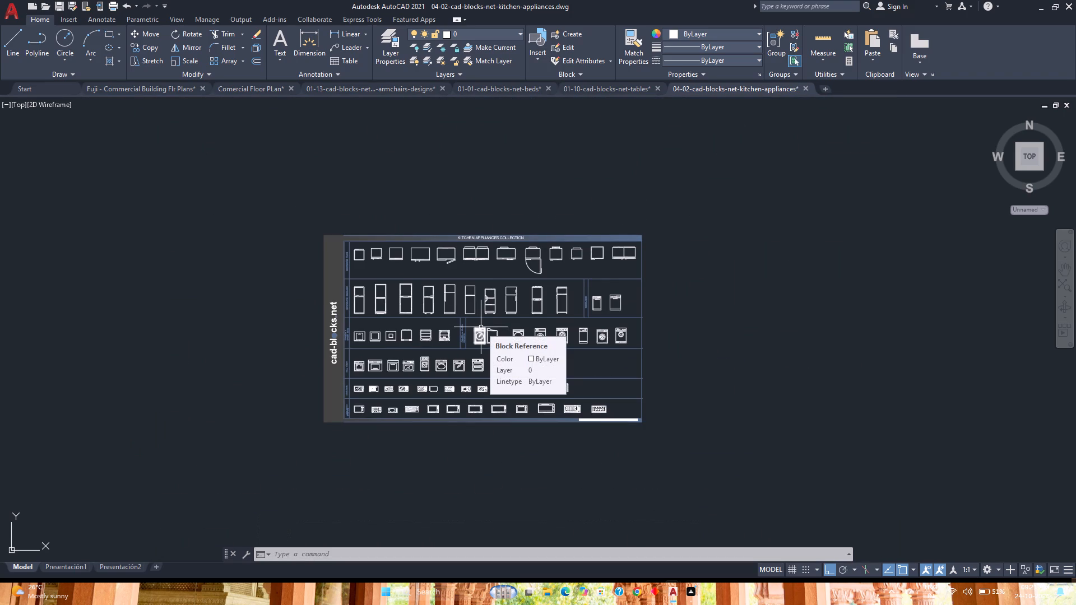
pyautogui.scroll(-1, 481, 327)
pyautogui.scroll(2, 438, 389)
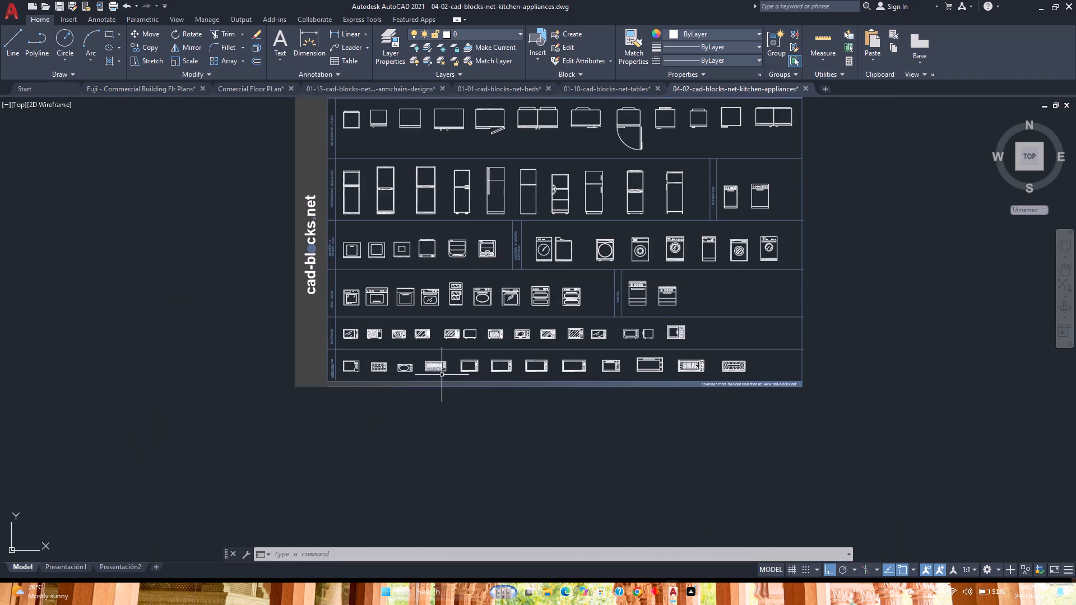
pyautogui.scroll(4, 483, 347)
pyautogui.scroll(-1, 483, 347)
pyautogui.rightClick(483, 347)
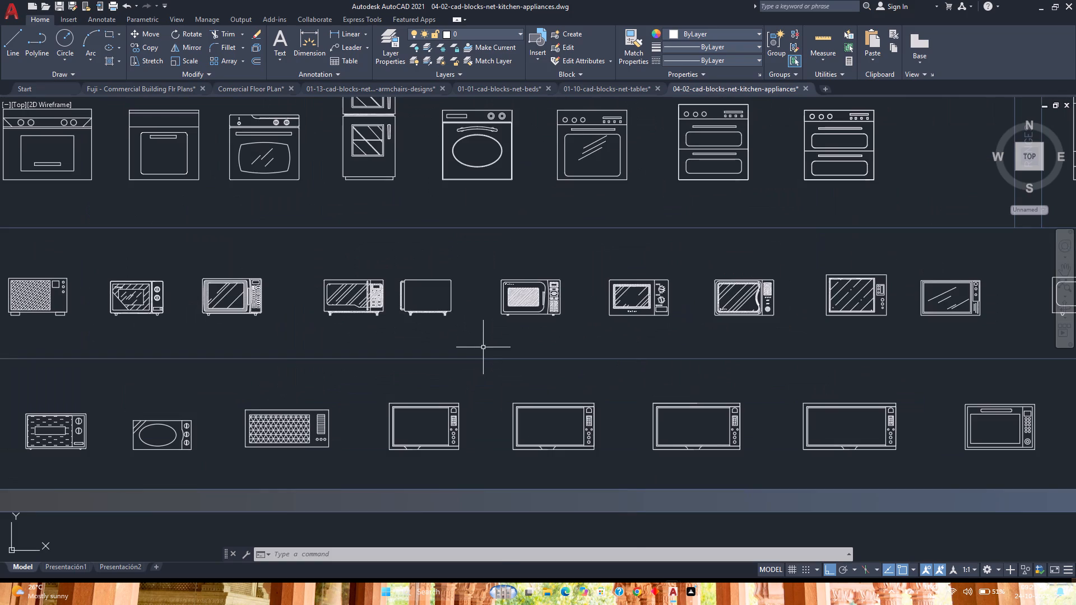
pyautogui.click(424, 357)
pyautogui.scroll(-3, 423, 356)
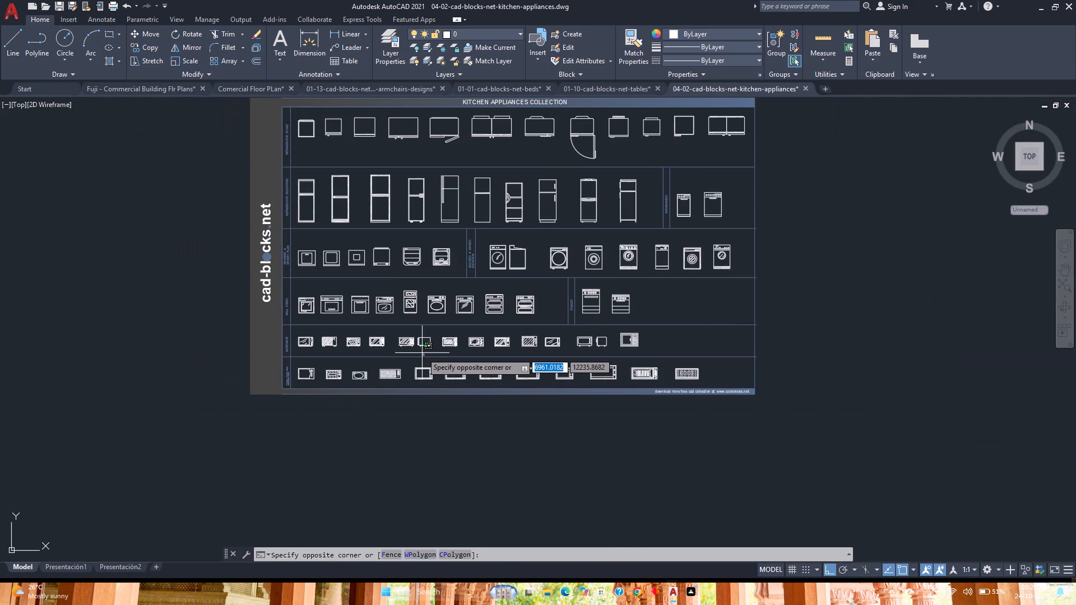
pyautogui.click(422, 353)
pyautogui.scroll(1, 354, 367)
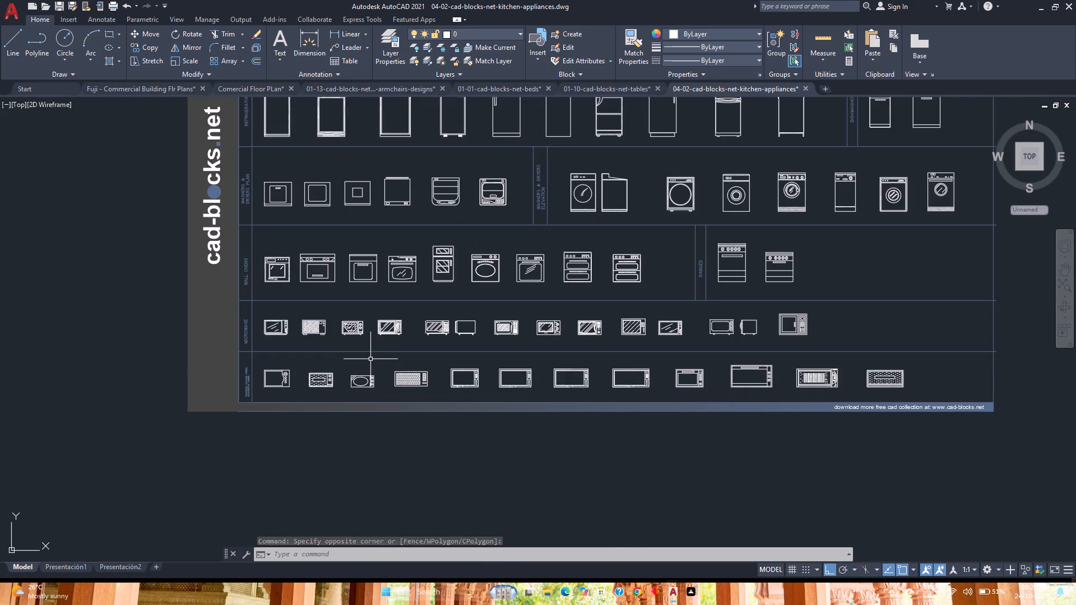
pyautogui.scroll(4, 337, 370)
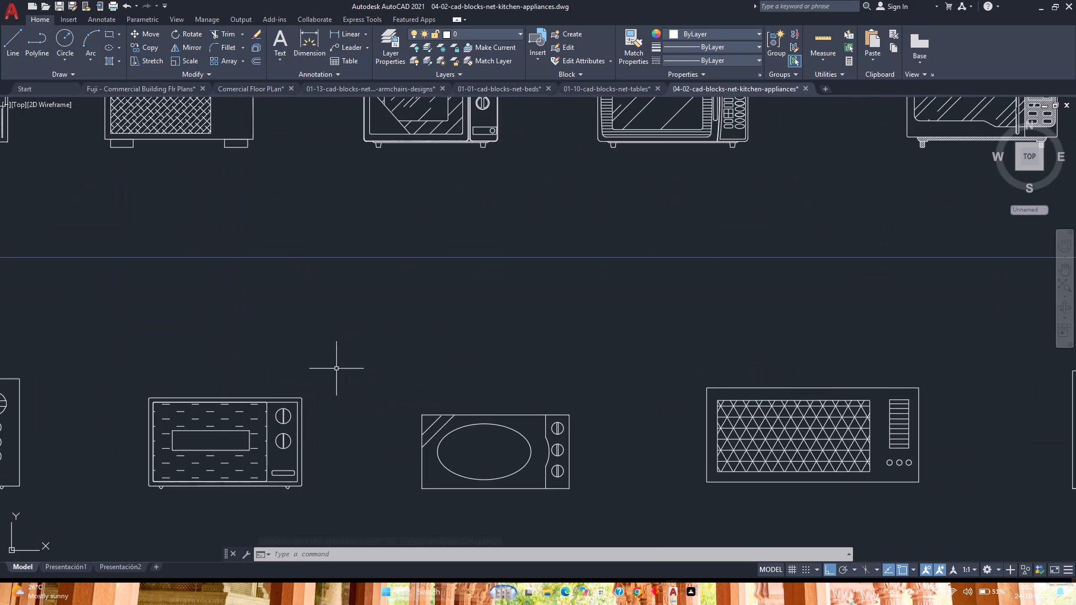
pyautogui.scroll(-3, 336, 367)
pyautogui.scroll(3, 336, 367)
pyautogui.moveTo(309, 379); pyautogui.dragTo(497, 342, button='middle')
pyautogui.middleClick(497, 342)
pyautogui.scroll(-2, 497, 342)
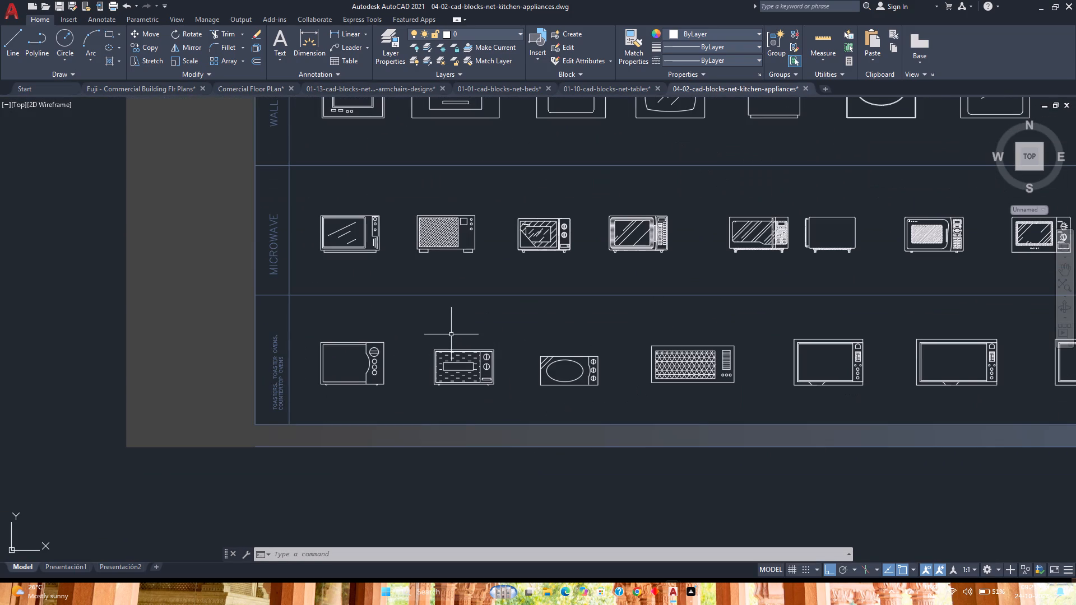
pyautogui.moveTo(611, 323); pyautogui.dragTo(243, 355, button='middle')
pyautogui.middleClick(243, 355)
pyautogui.moveTo(749, 339); pyautogui.dragTo(356, 426, button='middle')
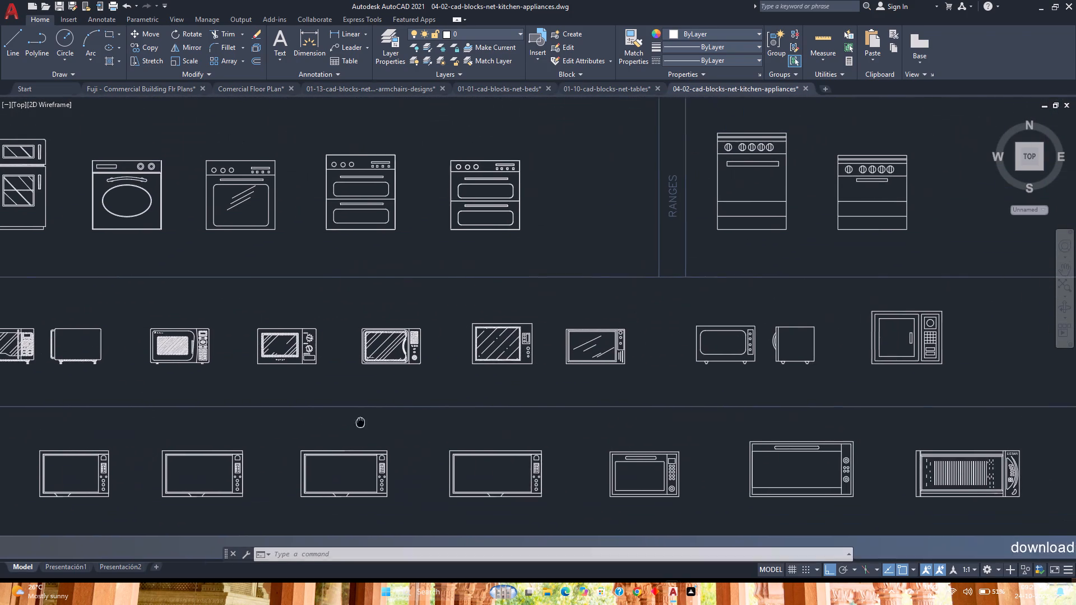
pyautogui.moveTo(356, 426); pyautogui.dragTo(354, 430, button='middle')
pyautogui.middleClick(354, 430)
pyautogui.scroll(-2, 374, 384)
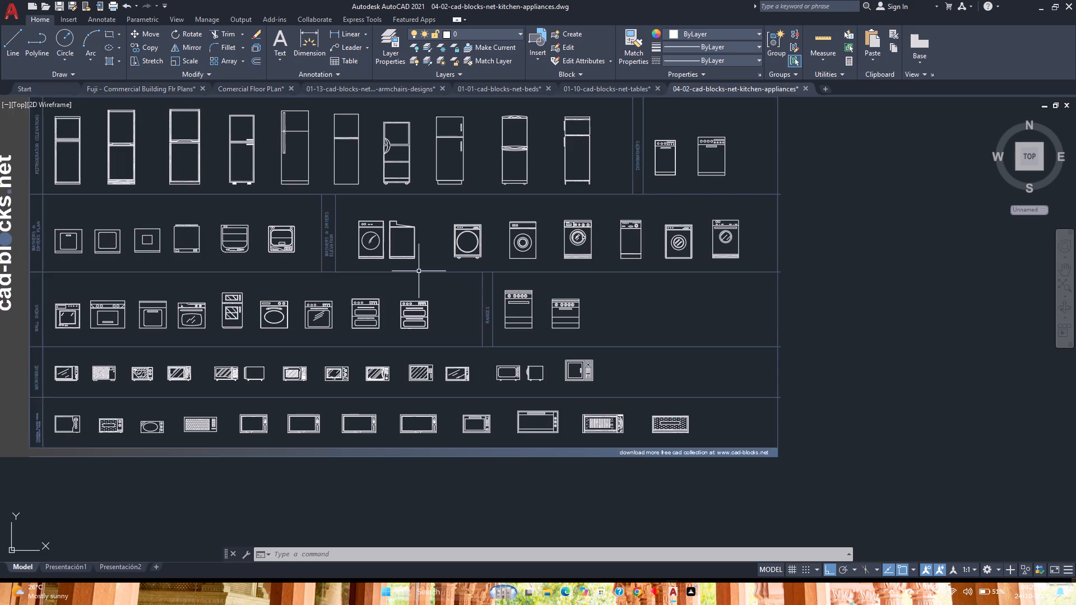
pyautogui.moveTo(402, 270); pyautogui.dragTo(481, 420, button='middle')
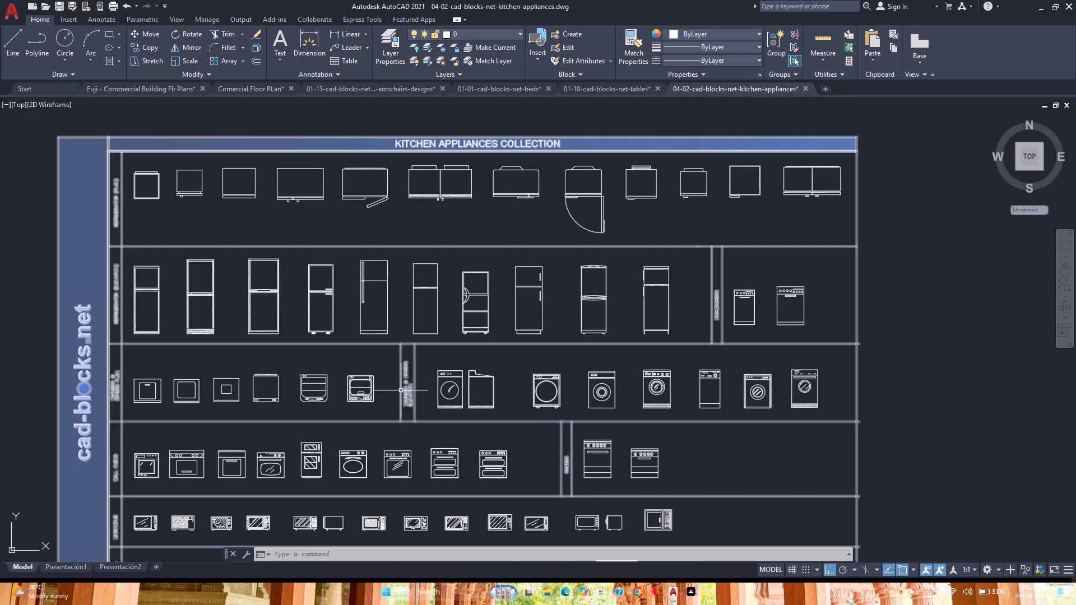
pyautogui.scroll(3, 290, 397)
pyautogui.scroll(-3, 290, 397)
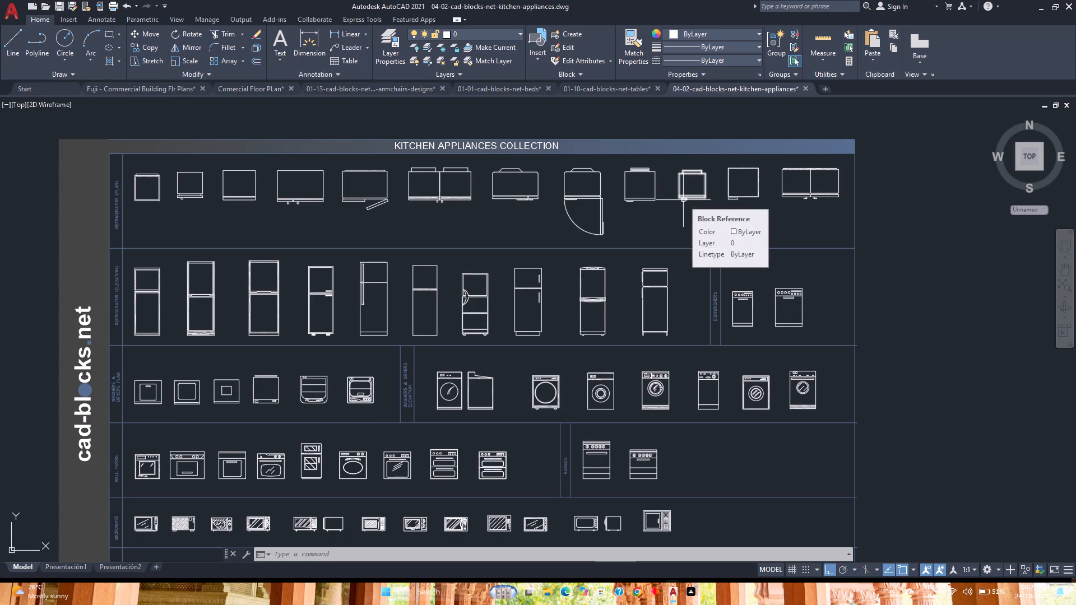
# Copy the tenth refrigerator block in the plan-view row and paste it into the Fuji commercial building drawing, beside the floor plan.
pyautogui.moveTo(683, 200); pyautogui.dragTo(684, 217, button='right')
pyautogui.click(666, 218)
pyautogui.click(666, 218)
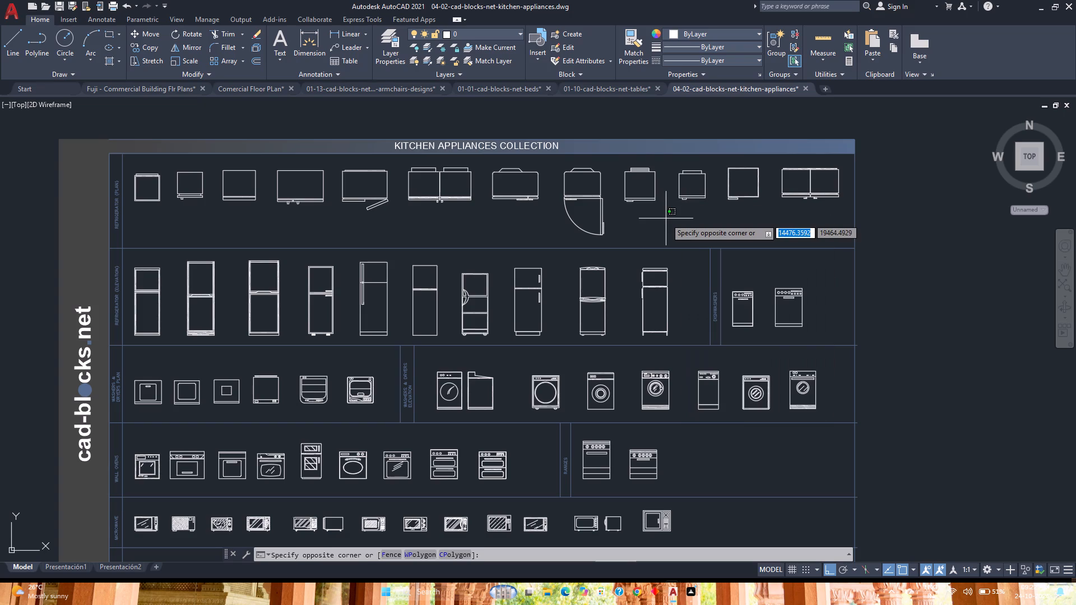
pyautogui.click(694, 193)
pyautogui.click(697, 196)
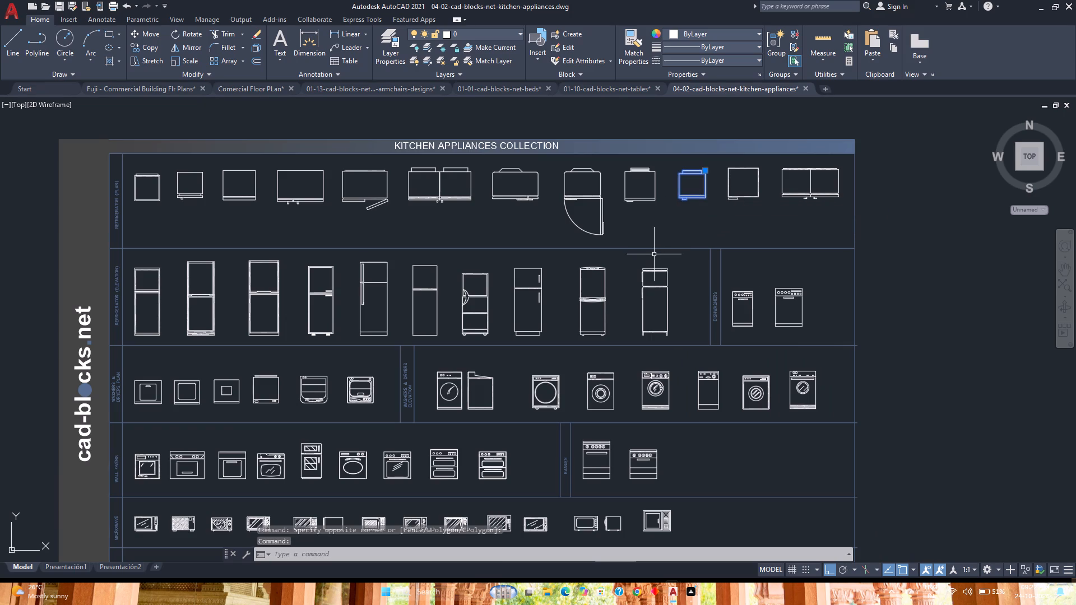
pyautogui.hotkey('ctrl', 'c')
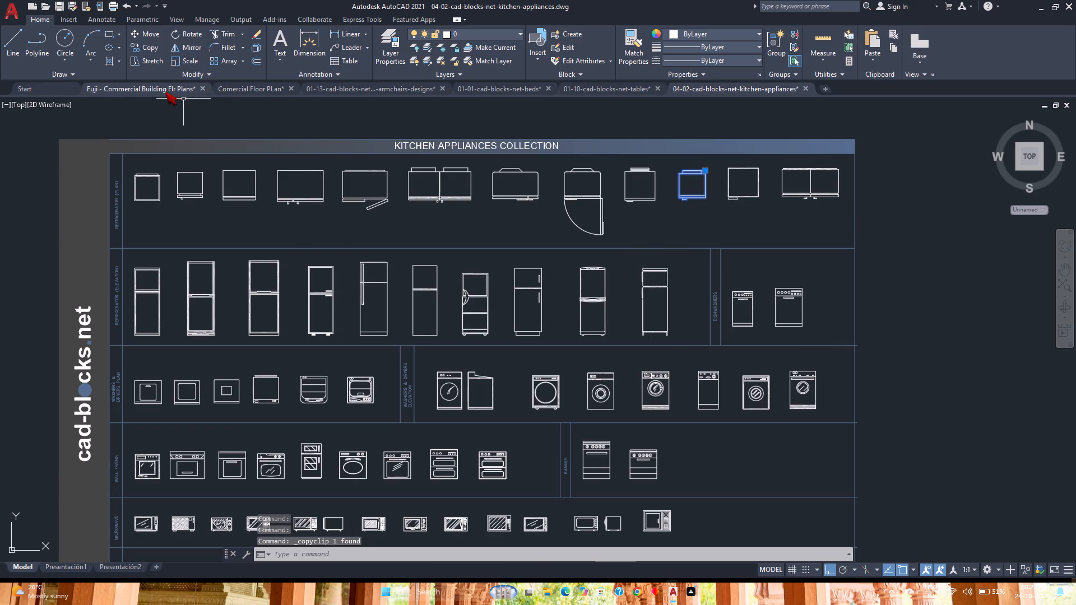
pyautogui.click(165, 91)
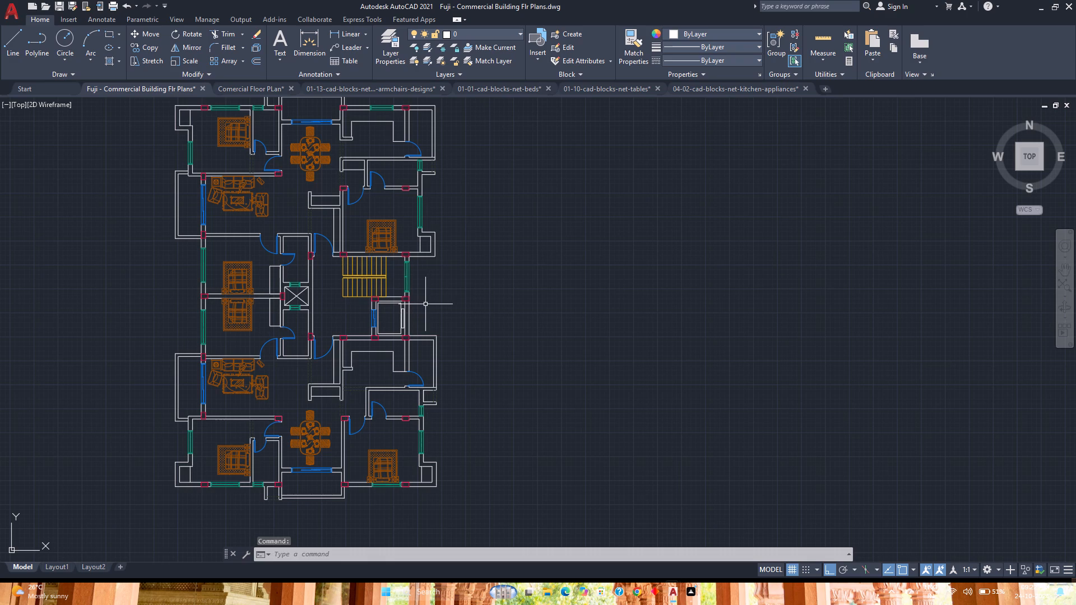
pyautogui.hotkey('ctrl', 'v')
pyautogui.click(514, 426)
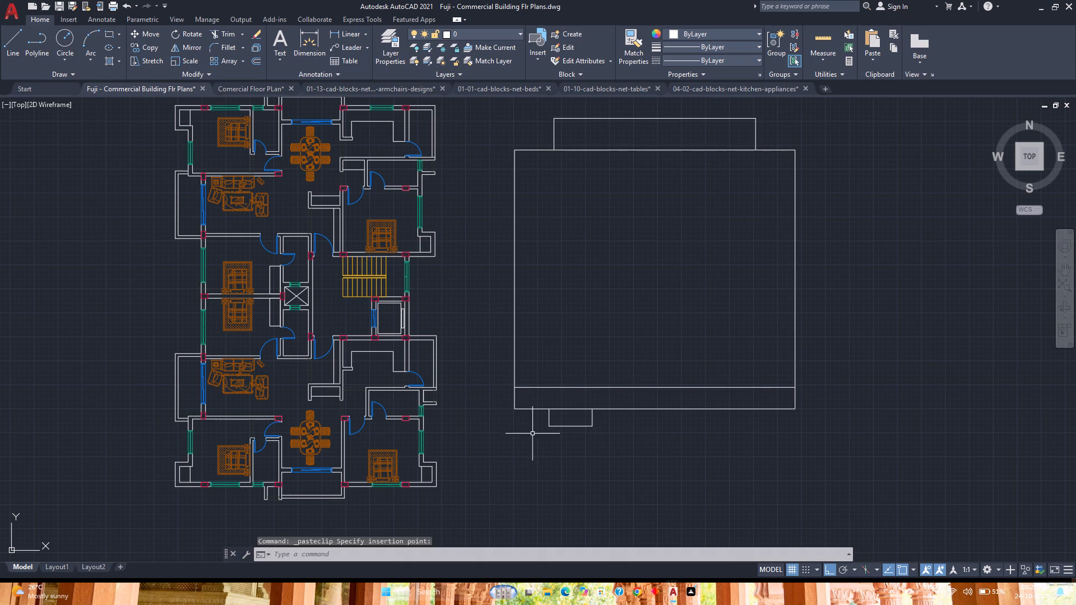
# Draw two vertical construction lines, one through the refrigerator block's lower-left corner and one 2' to its right.
pyautogui.scroll(-1, 543, 436)
pyautogui.moveTo(541, 436); pyautogui.dragTo(440, 427, button='middle')
pyautogui.middleClick(440, 427)
pyautogui.scroll(1, 443, 425)
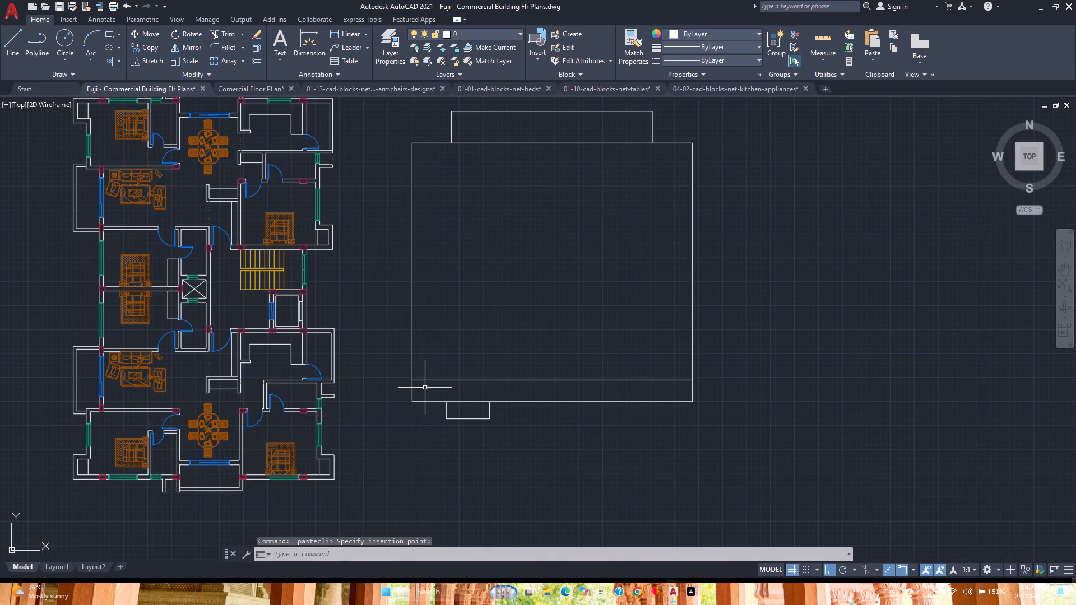
pyautogui.write('xl')
pyautogui.press('Return')
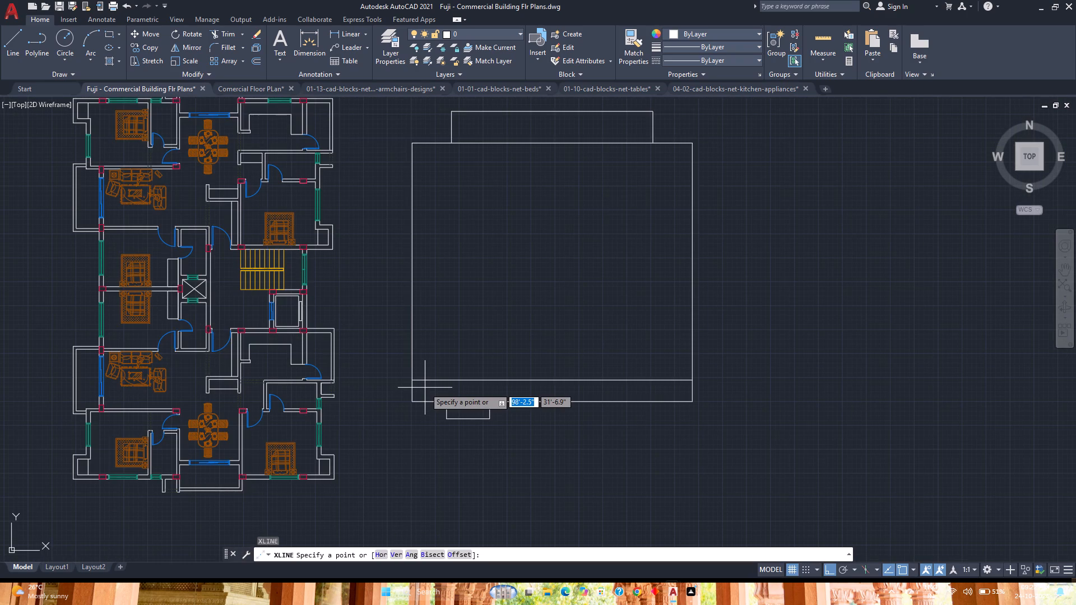
pyautogui.press('v')
pyautogui.press('Return')
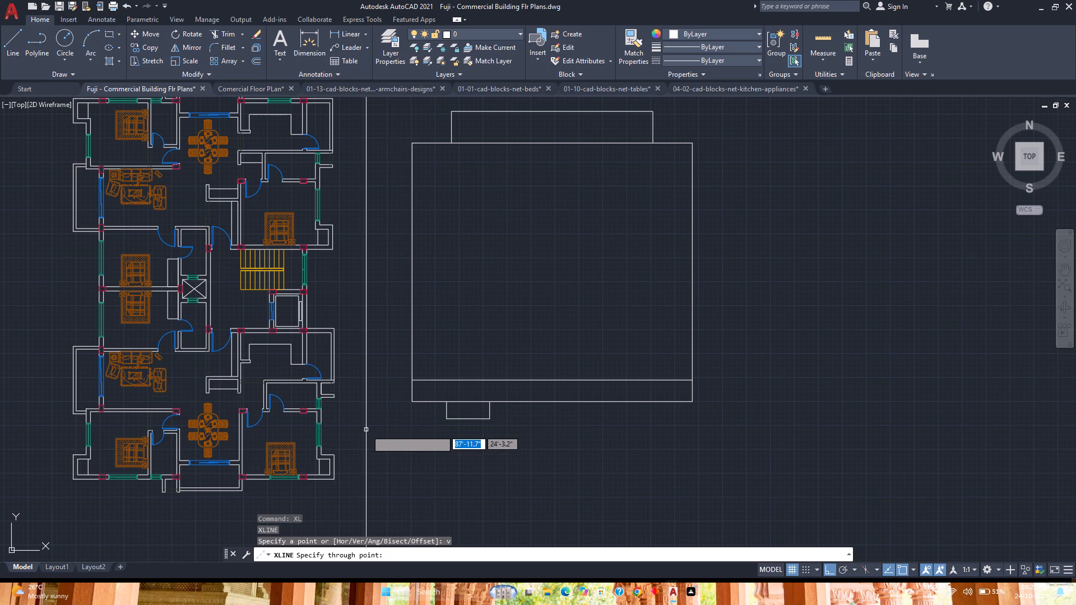
pyautogui.click(410, 403)
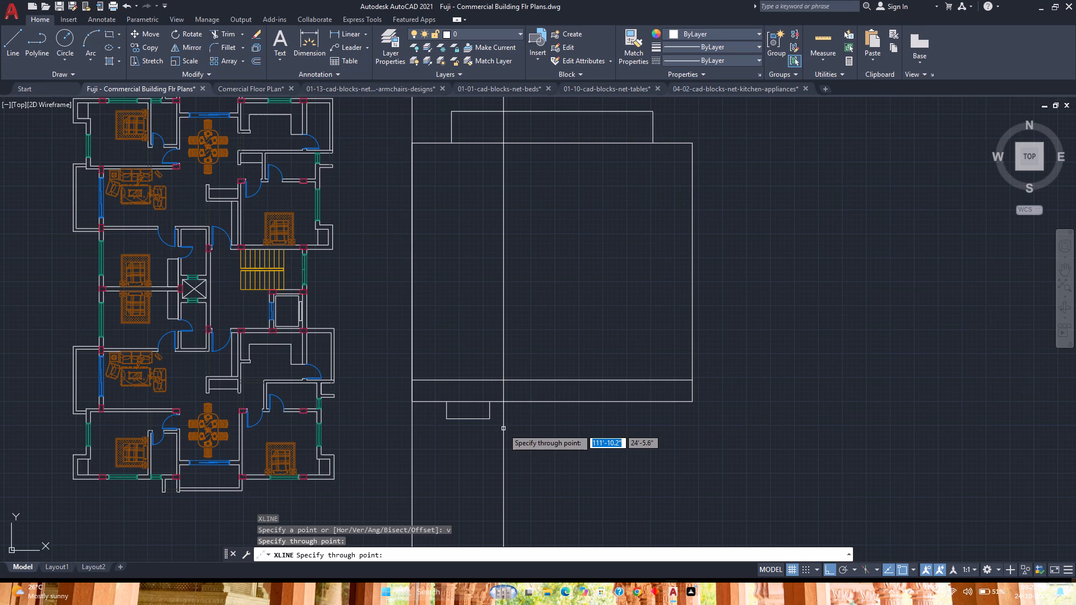
pyautogui.write("2'")
pyautogui.press('Return')
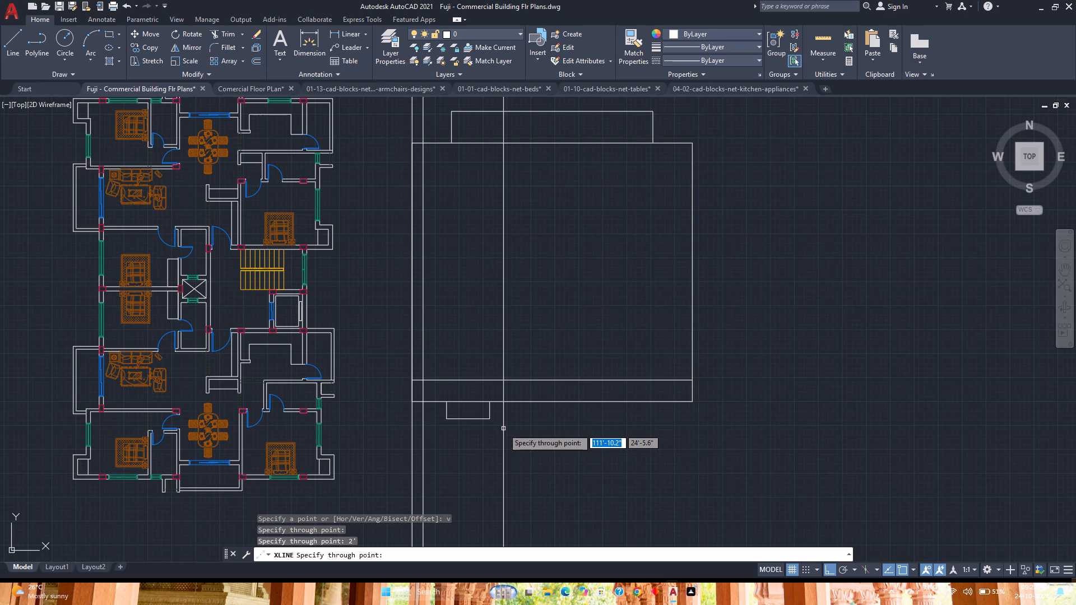
pyautogui.press('Escape')
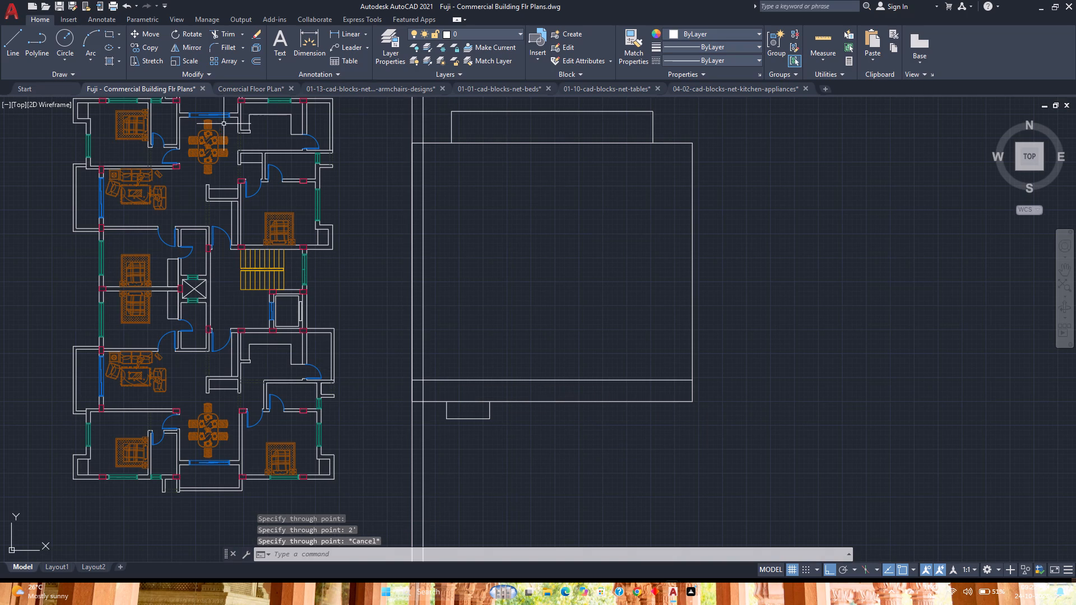
# Offset the construction line at the refrigerator's left edge 2' to the right.
pyautogui.click(252, 63)
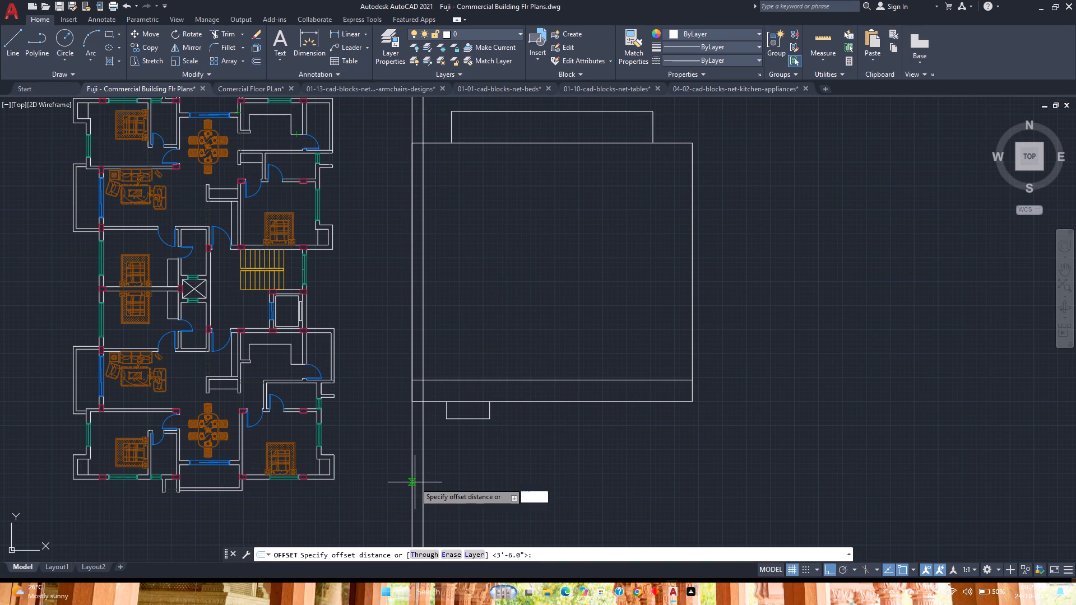
pyautogui.write("2'")
pyautogui.press('Return')
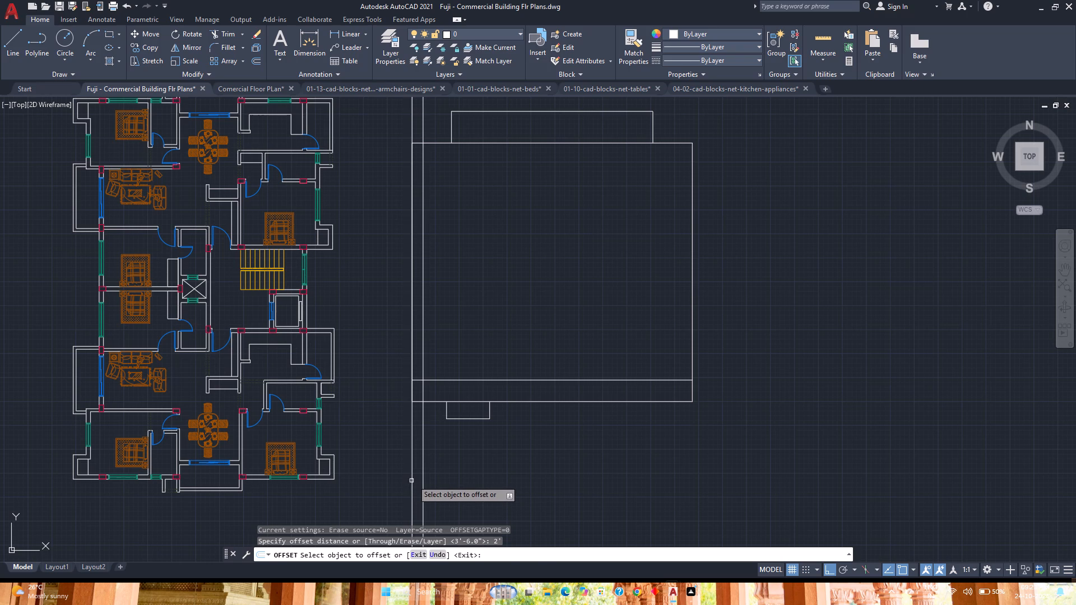
pyautogui.click(412, 480)
pyautogui.scroll(2, 438, 434)
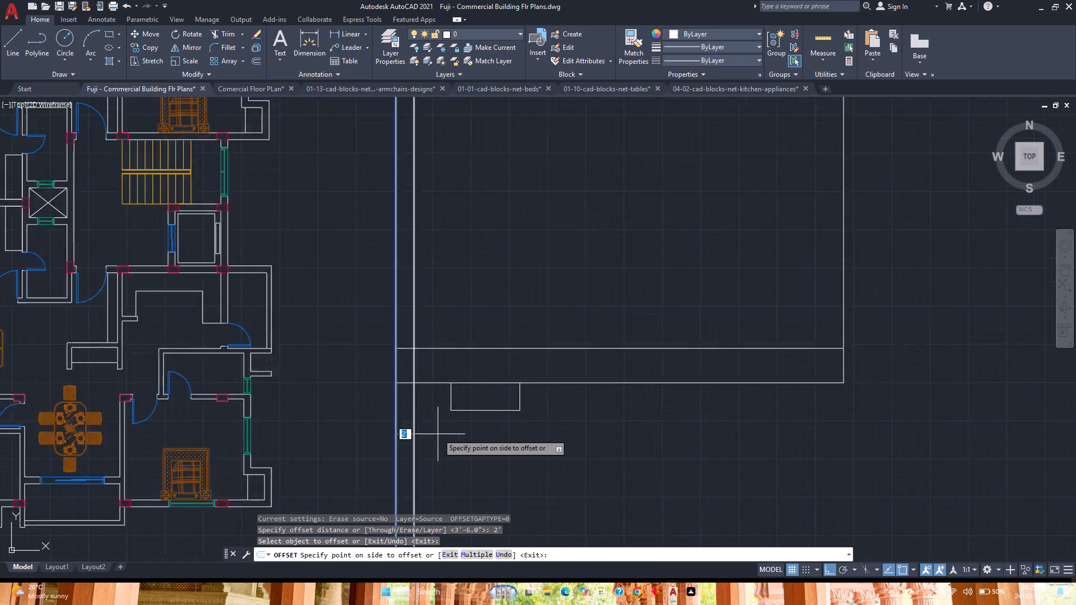
pyautogui.scroll(1, 438, 434)
pyautogui.scroll(3, 377, 393)
pyautogui.click(383, 388)
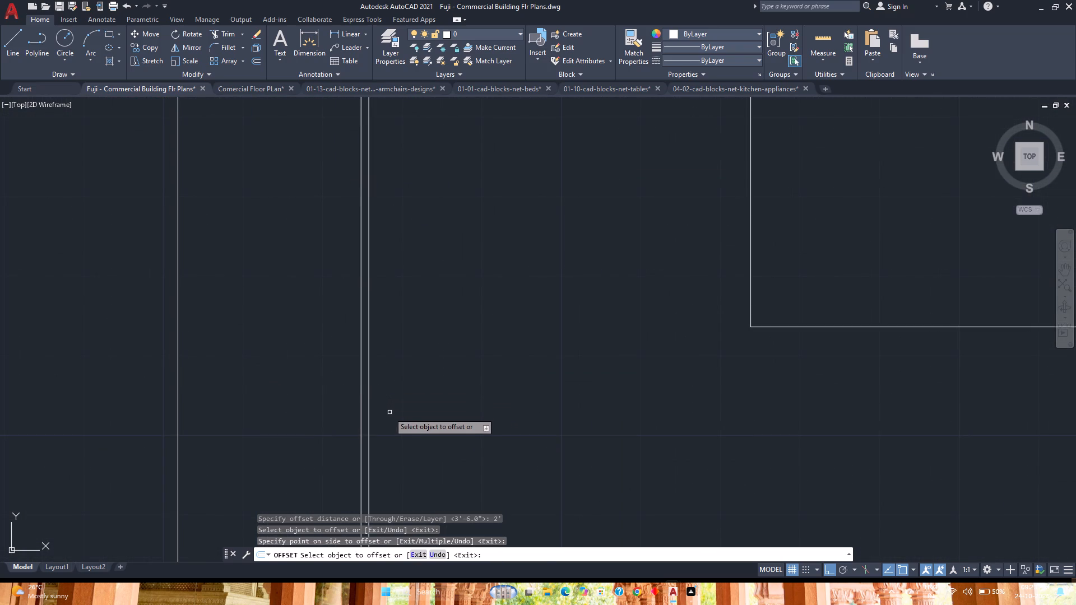
pyautogui.press('Escape')
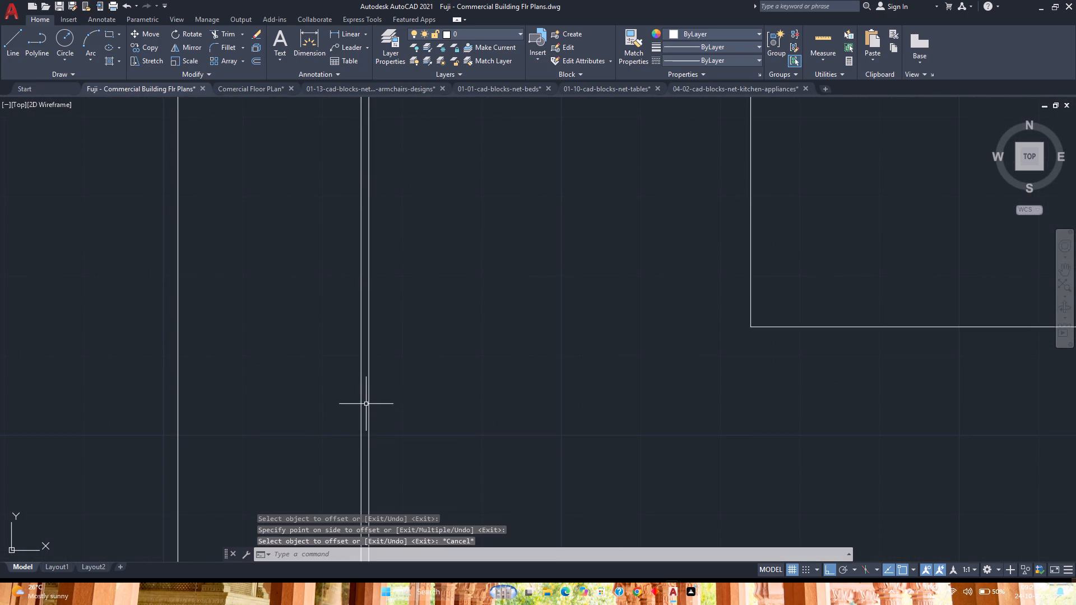
# Delete the extra construction line just left of the 2' offset line.
pyautogui.click(362, 404)
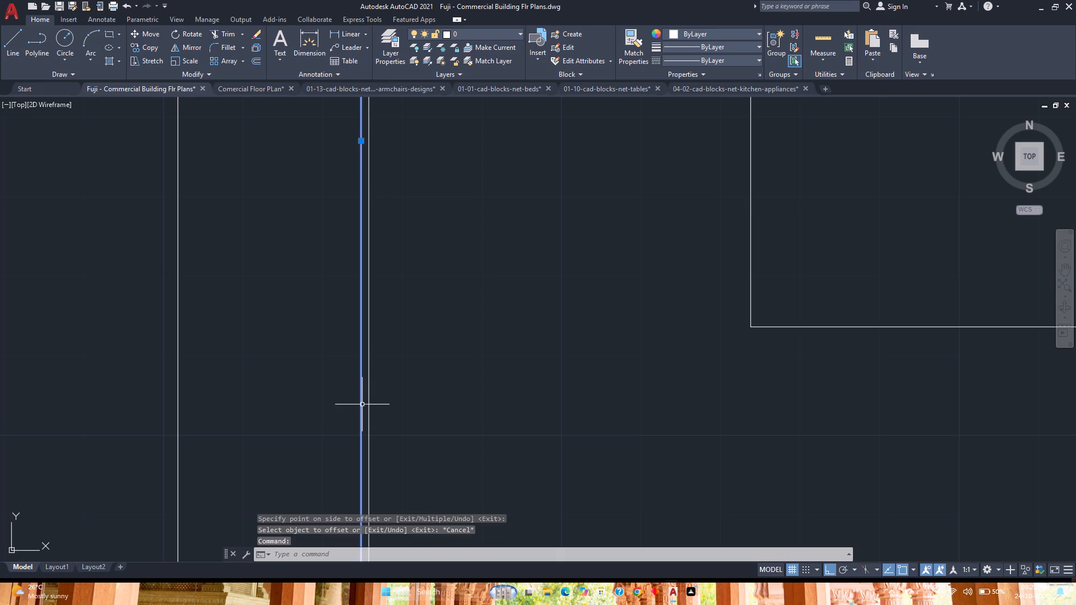
pyautogui.press('Delete')
# Scale the refrigerator block by reference from its lower-left corner so its full width fits between the two construction lines.
pyautogui.scroll(-3, 362, 404)
pyautogui.moveTo(375, 402); pyautogui.dragTo(451, 477, button='middle')
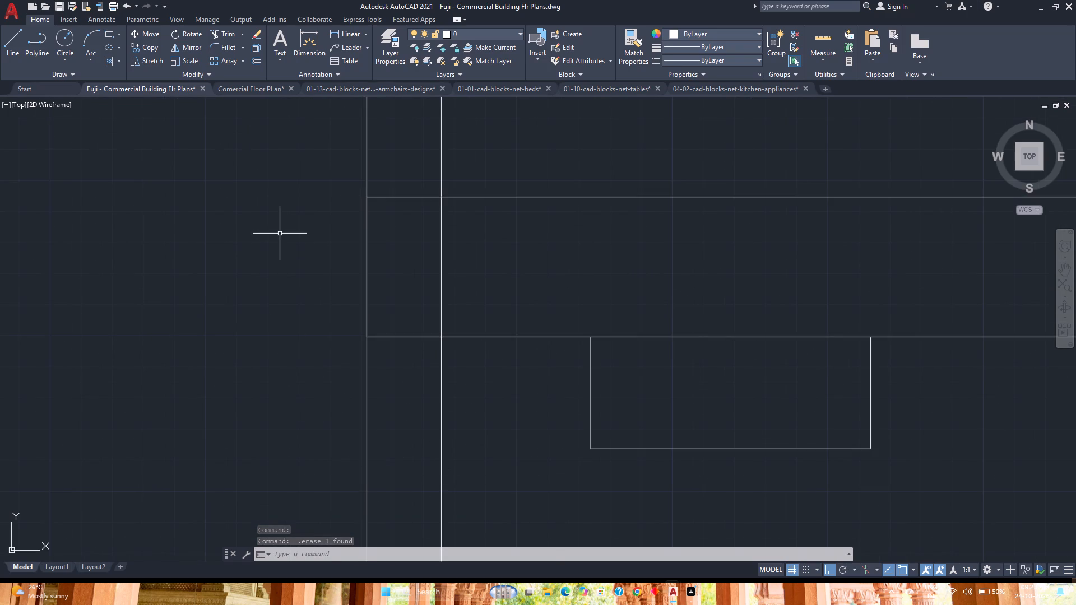
pyautogui.click(495, 336)
pyautogui.write('sc')
pyautogui.press('Return')
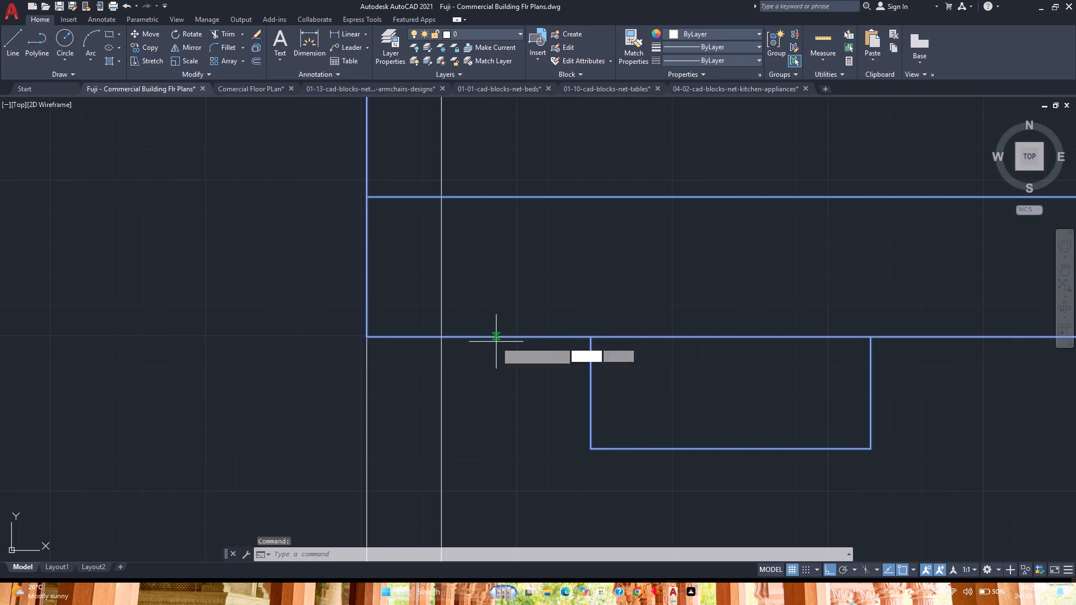
pyautogui.click(367, 339)
pyautogui.press('r')
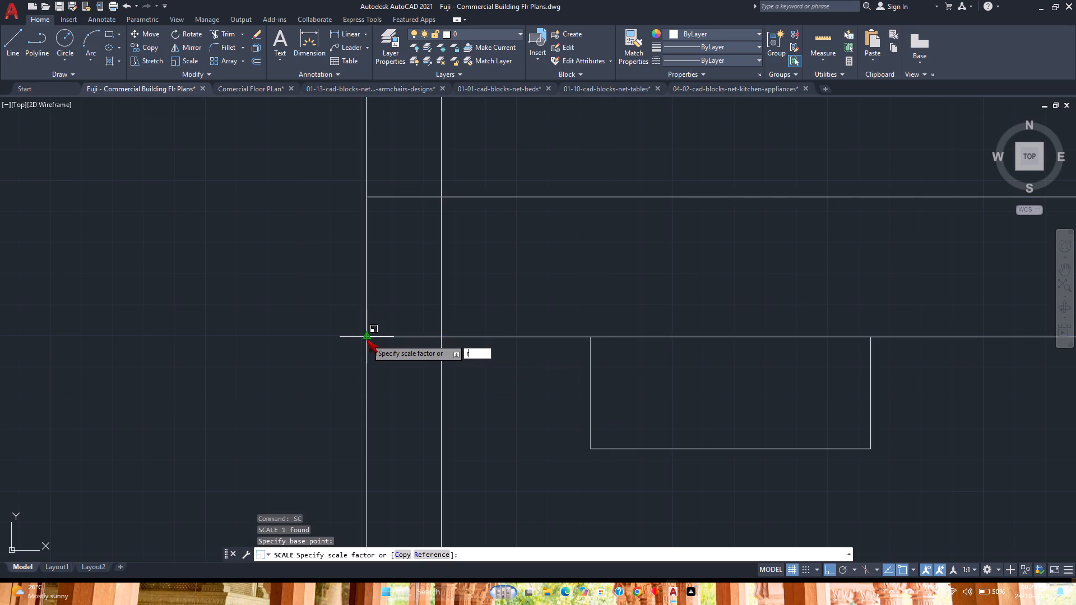
pyautogui.press('Return')
pyautogui.click(367, 339)
pyautogui.scroll(-5, 367, 339)
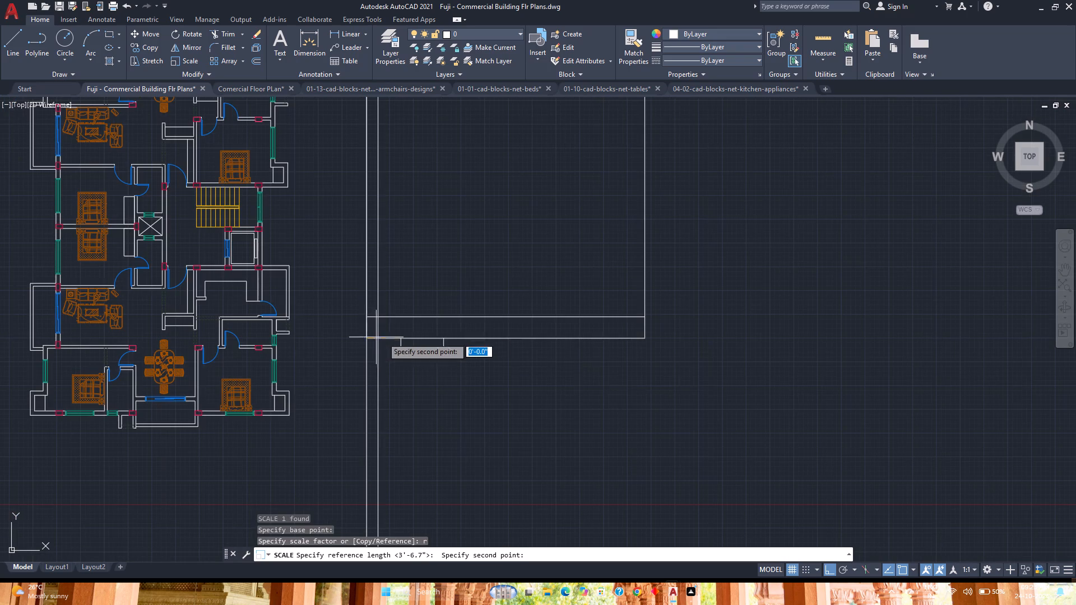
pyautogui.click(642, 338)
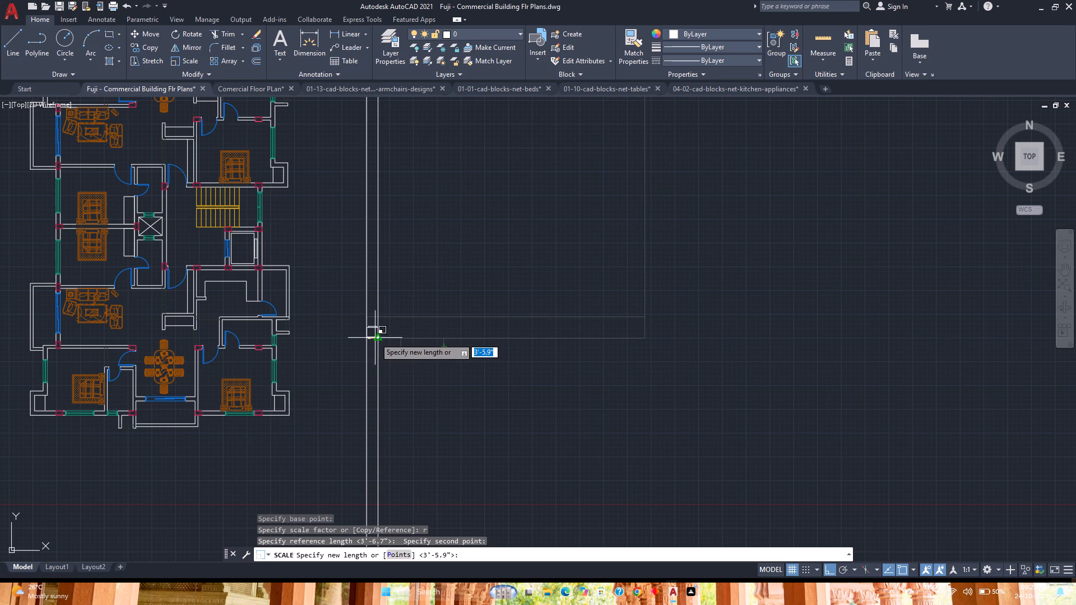
pyautogui.scroll(7, 375, 338)
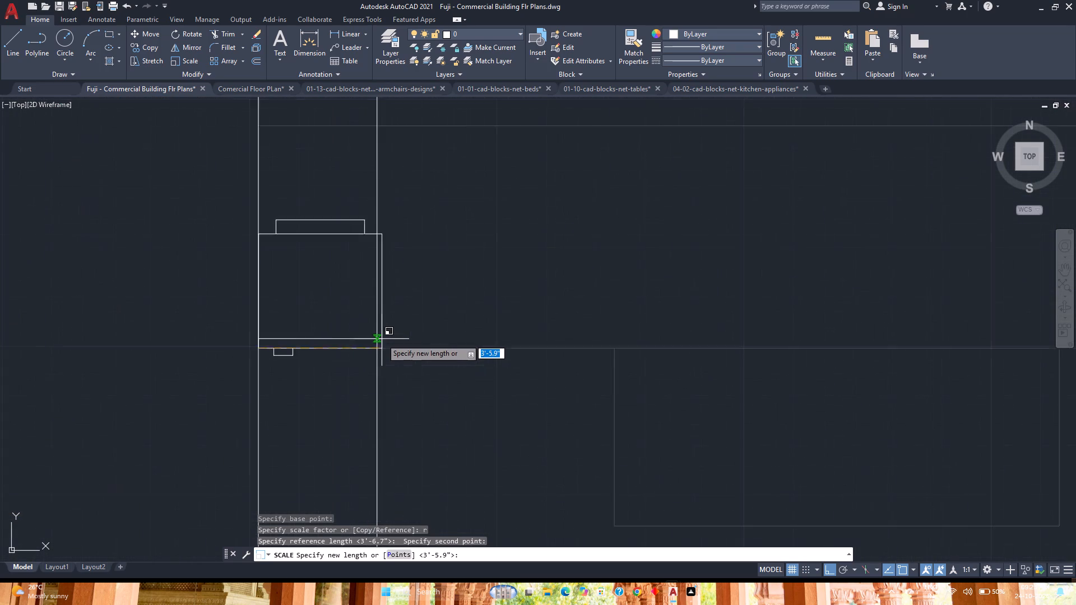
pyautogui.click(370, 367)
# Delete both vertical construction lines at the sides of the refrigerator.
pyautogui.scroll(-3, 370, 367)
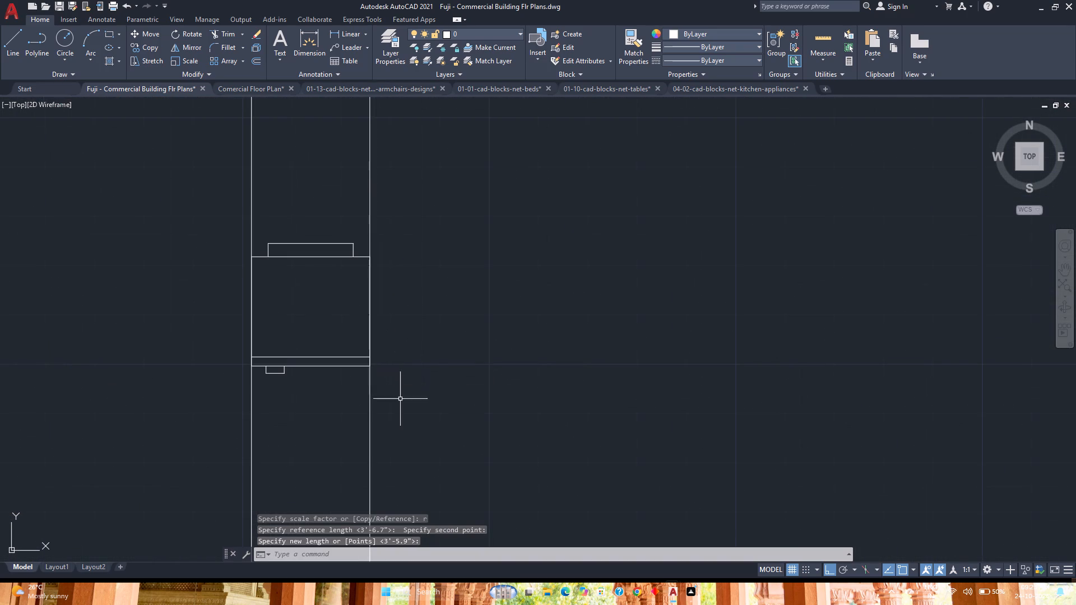
pyautogui.click(408, 433)
pyautogui.click(212, 425)
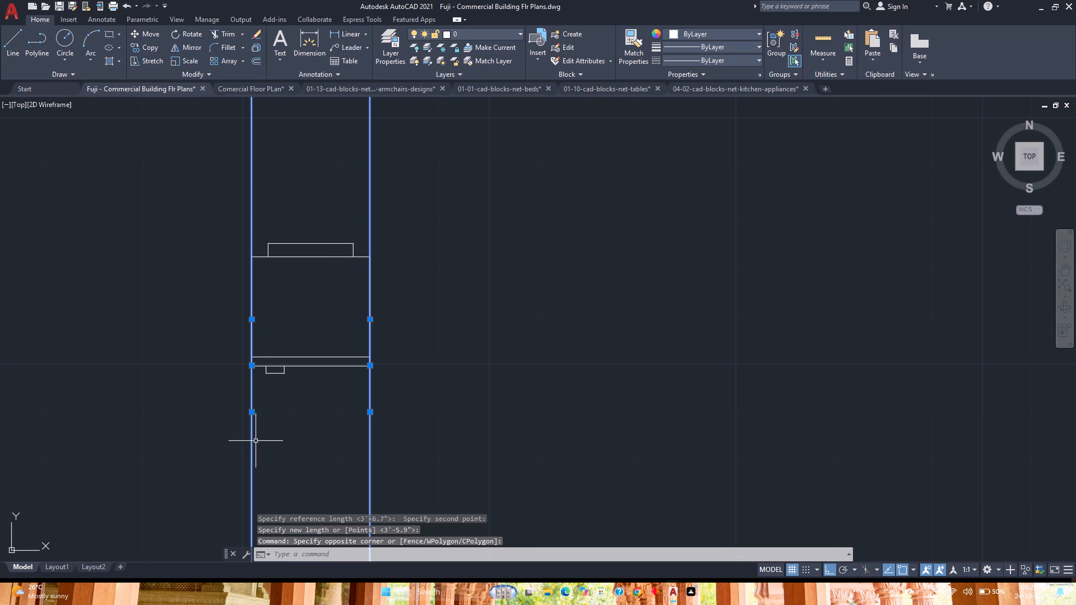
pyautogui.press('Delete')
# Rotate the refrigerator block 180° about the midpoint of its rear edge.
pyautogui.scroll(-4, 292, 446)
pyautogui.moveTo(294, 445); pyautogui.dragTo(481, 429, button='middle')
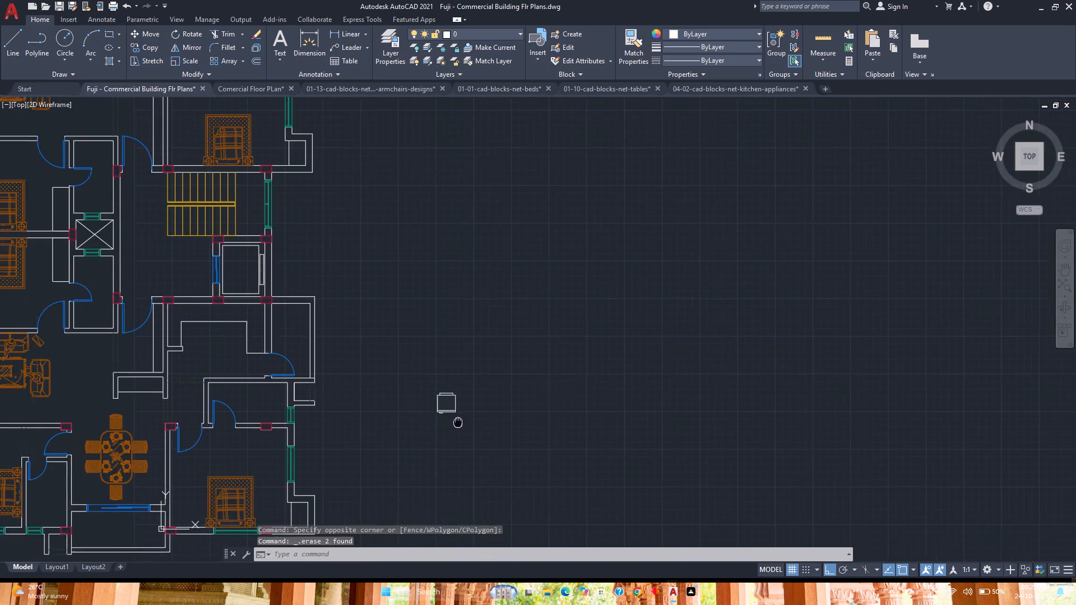
pyautogui.moveTo(481, 429); pyautogui.dragTo(527, 458, button='middle')
pyautogui.middleClick(527, 458)
pyautogui.click(531, 455)
pyautogui.click(504, 429)
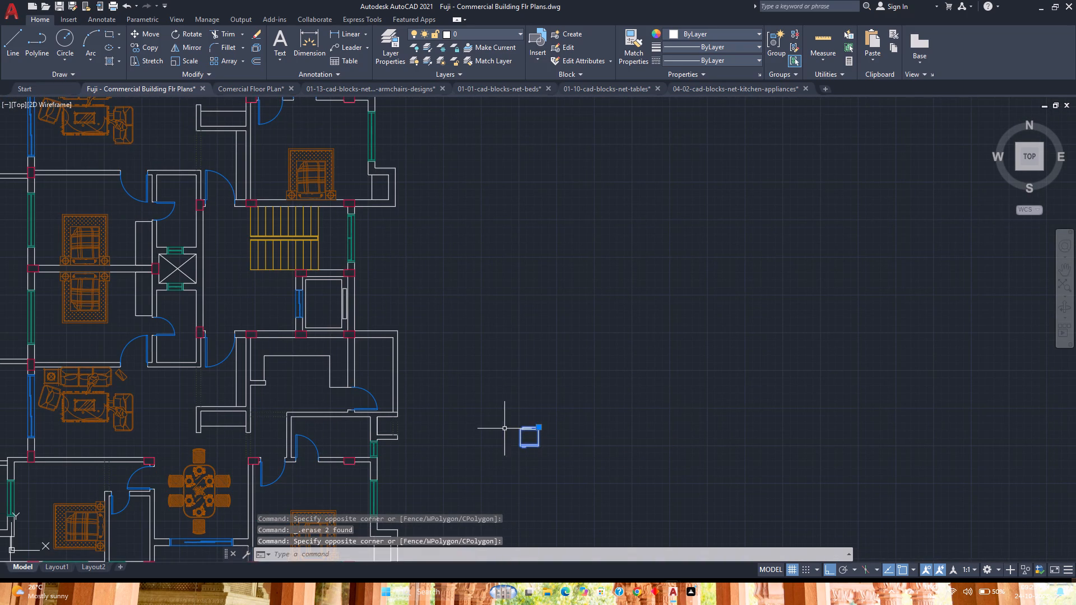
pyautogui.click(187, 35)
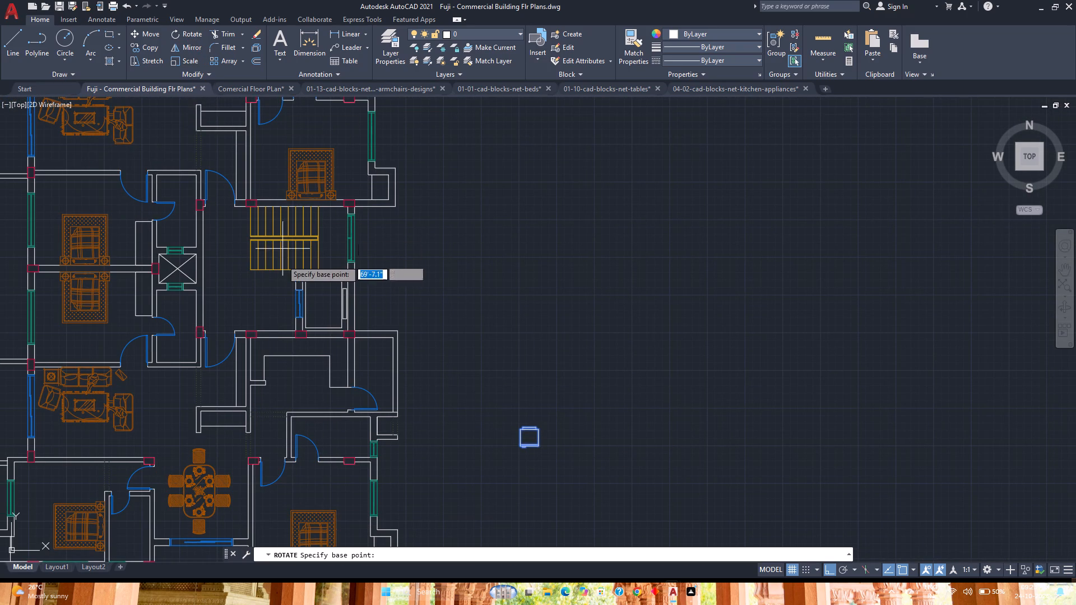
pyautogui.scroll(4, 528, 428)
pyautogui.click(528, 428)
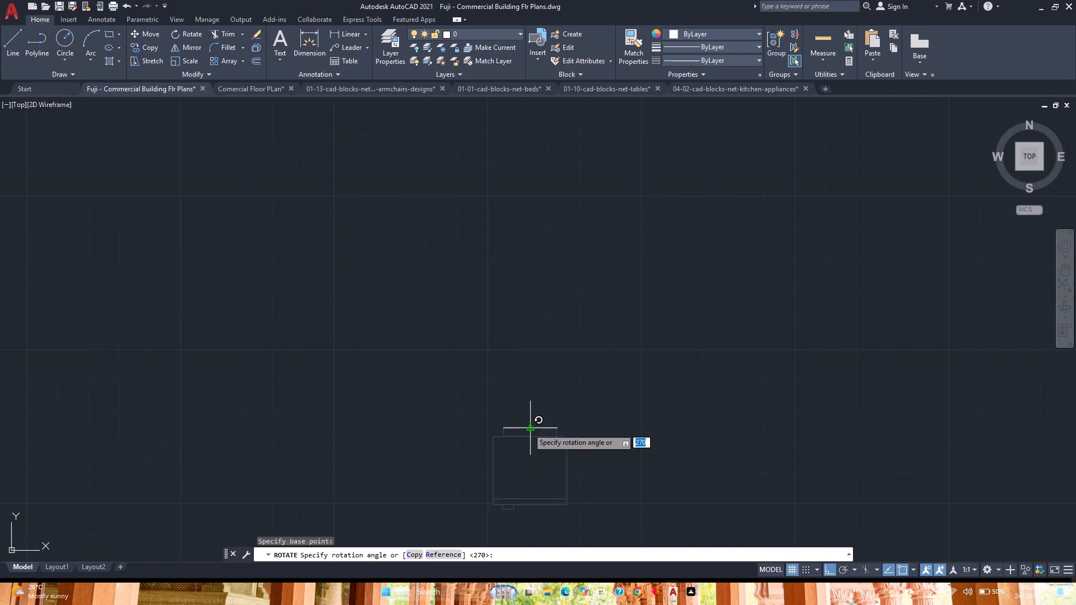
pyautogui.click(438, 489)
# Move the refrigerator block by its rear edge's midpoint onto the south wall of the upper apartment's kitchen.
pyautogui.scroll(-1, 441, 459)
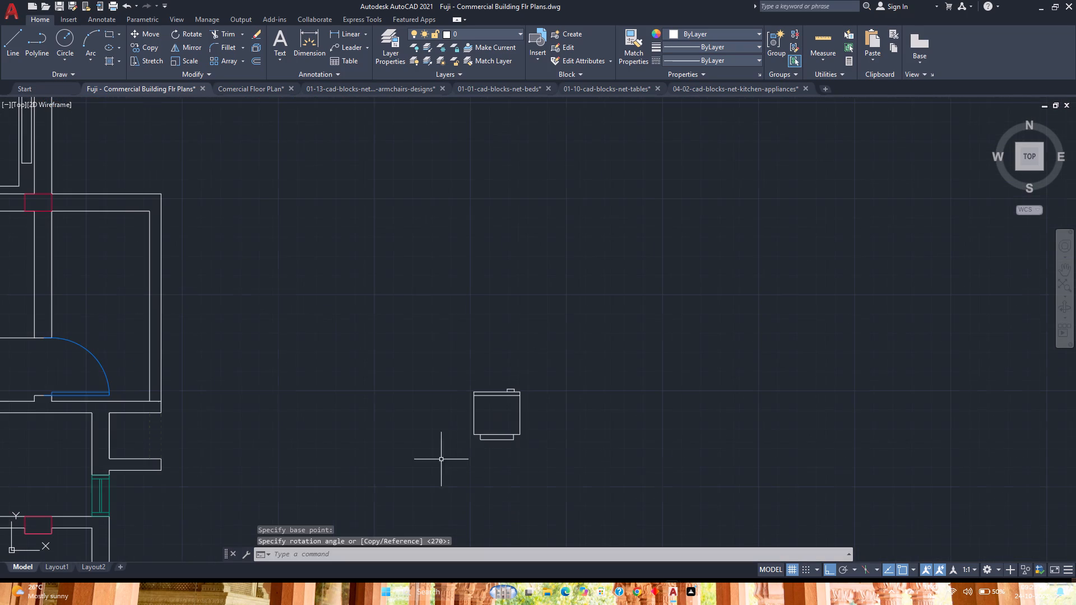
pyautogui.click(493, 435)
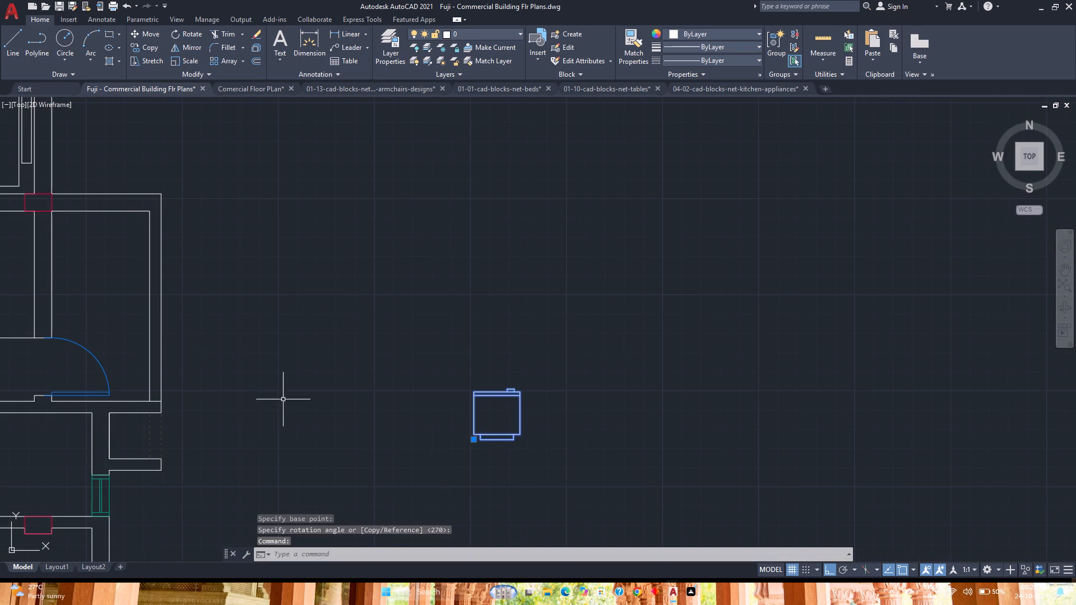
pyautogui.scroll(-3, 283, 393)
pyautogui.moveTo(283, 393); pyautogui.dragTo(365, 453, button='middle')
pyautogui.middleClick(365, 453)
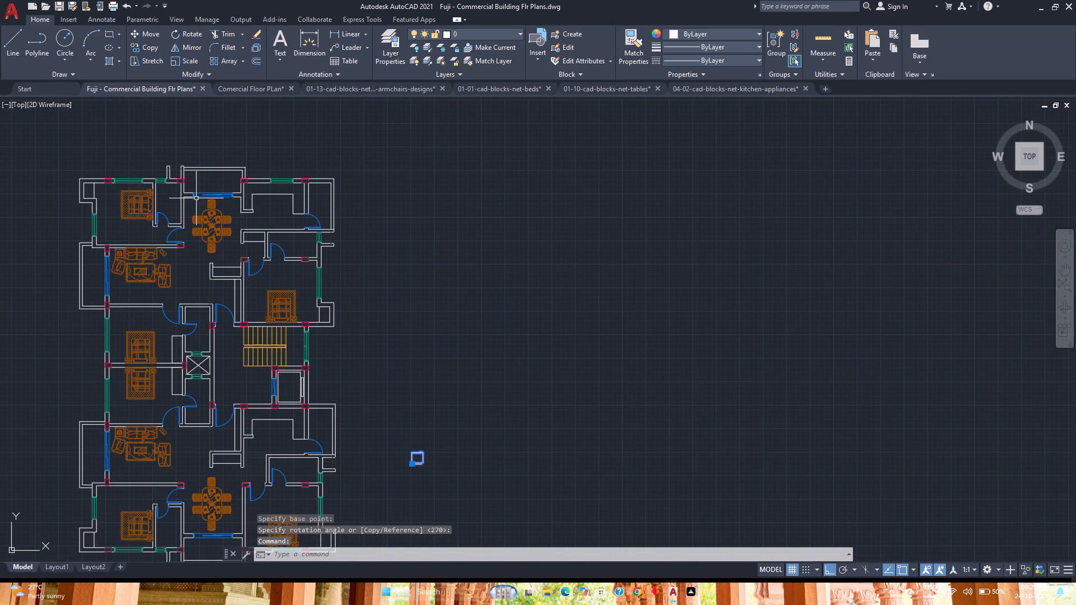
pyautogui.click(155, 35)
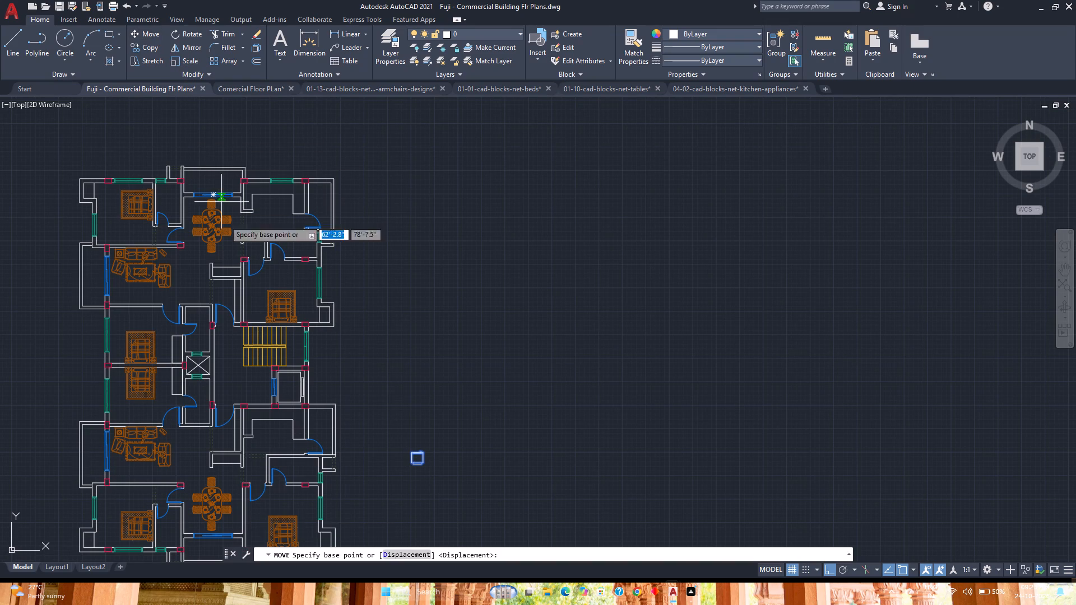
pyautogui.scroll(4, 391, 477)
pyautogui.scroll(3, 477, 457)
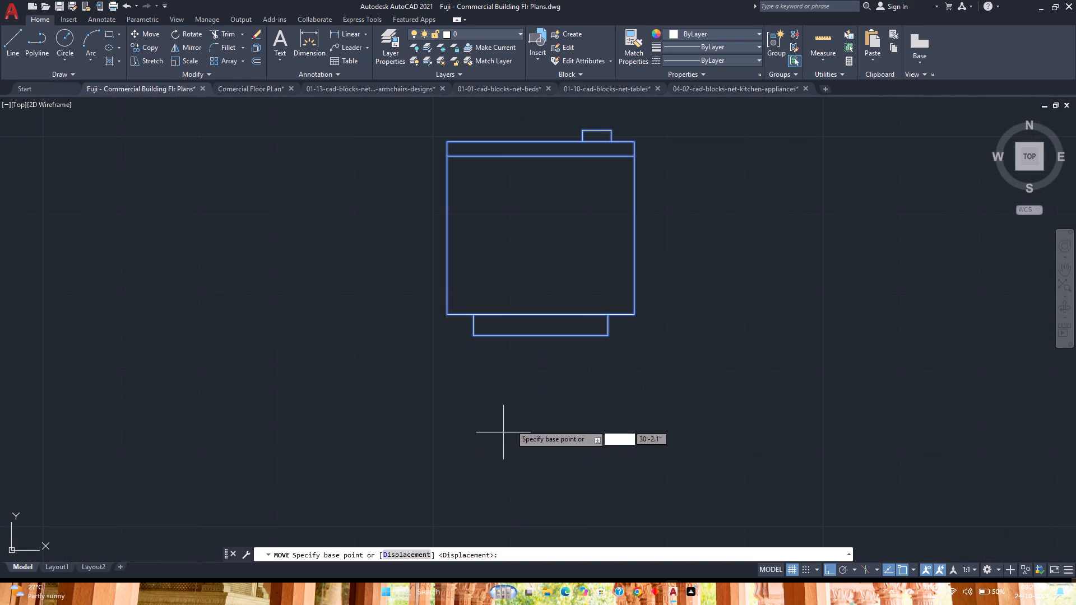
pyautogui.click(541, 337)
pyautogui.scroll(-4, 541, 337)
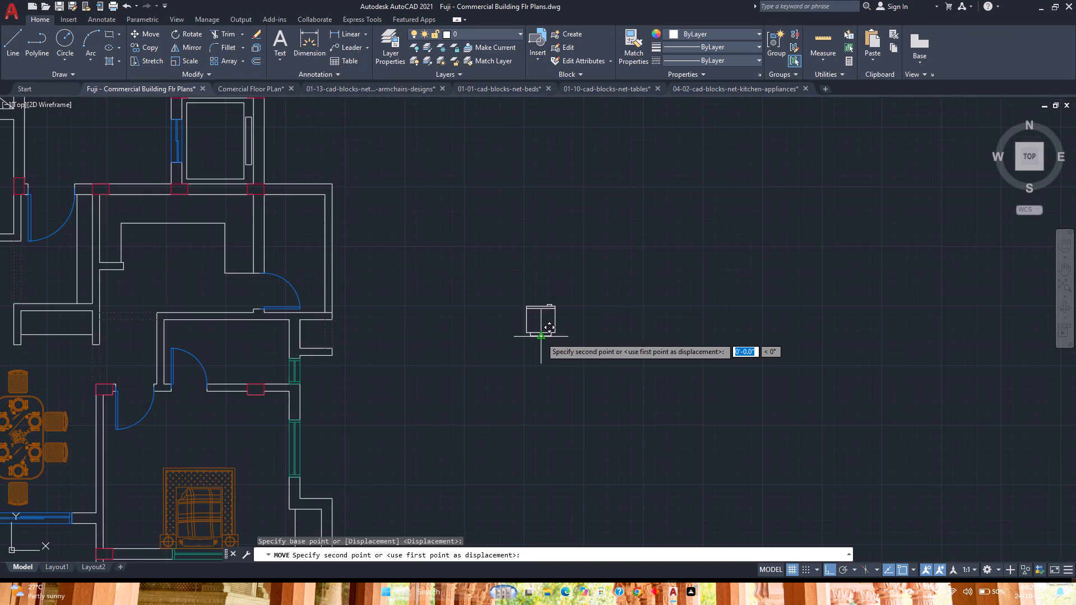
pyautogui.moveTo(467, 296); pyautogui.dragTo(595, 467, button='middle')
pyautogui.middleClick(595, 467)
pyautogui.moveTo(386, 212); pyautogui.dragTo(391, 216, button='middle')
pyautogui.moveTo(395, 219); pyautogui.dragTo(560, 454, button='middle')
pyautogui.middleClick(560, 454)
pyautogui.moveTo(483, 273); pyautogui.dragTo(550, 474, button='middle')
pyautogui.middleClick(550, 474)
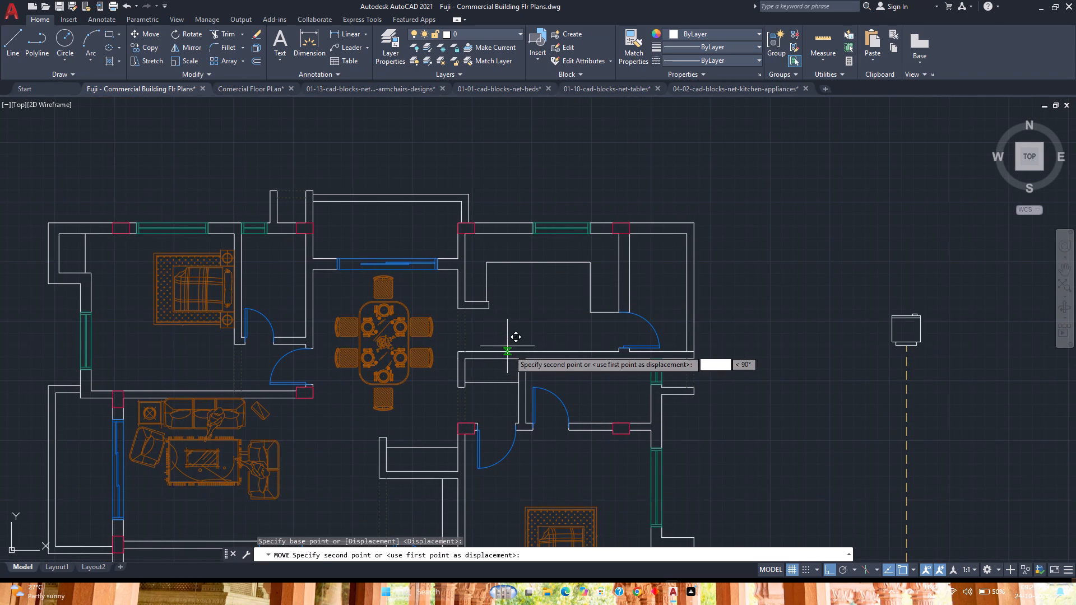
pyautogui.click(509, 352)
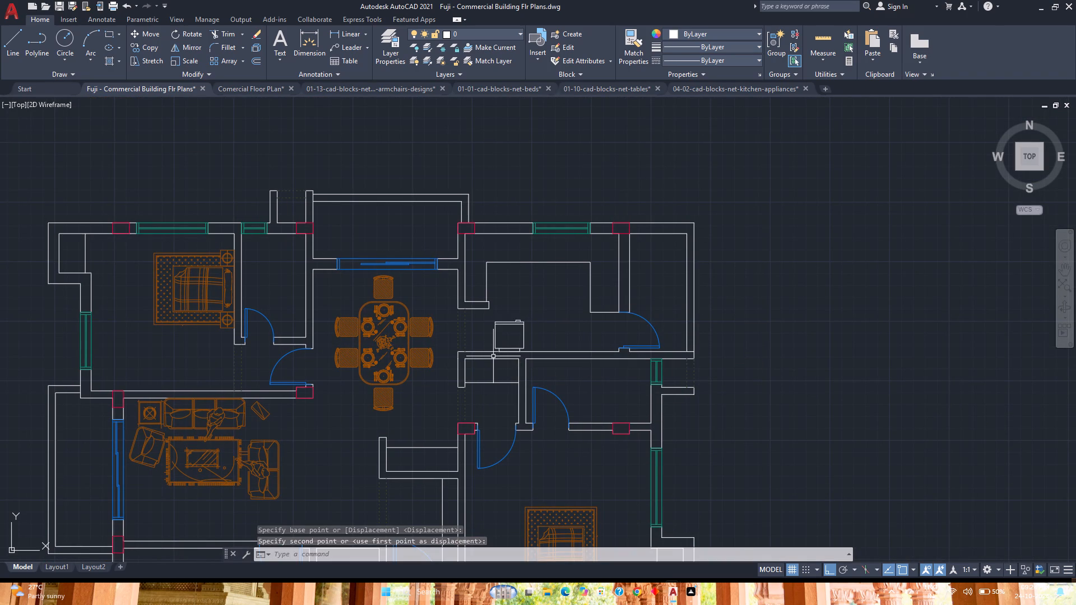
# Move the refrigerator east along the wall so its rear strip's left corner lines up with the inner wall corner below.
pyautogui.scroll(4, 512, 352)
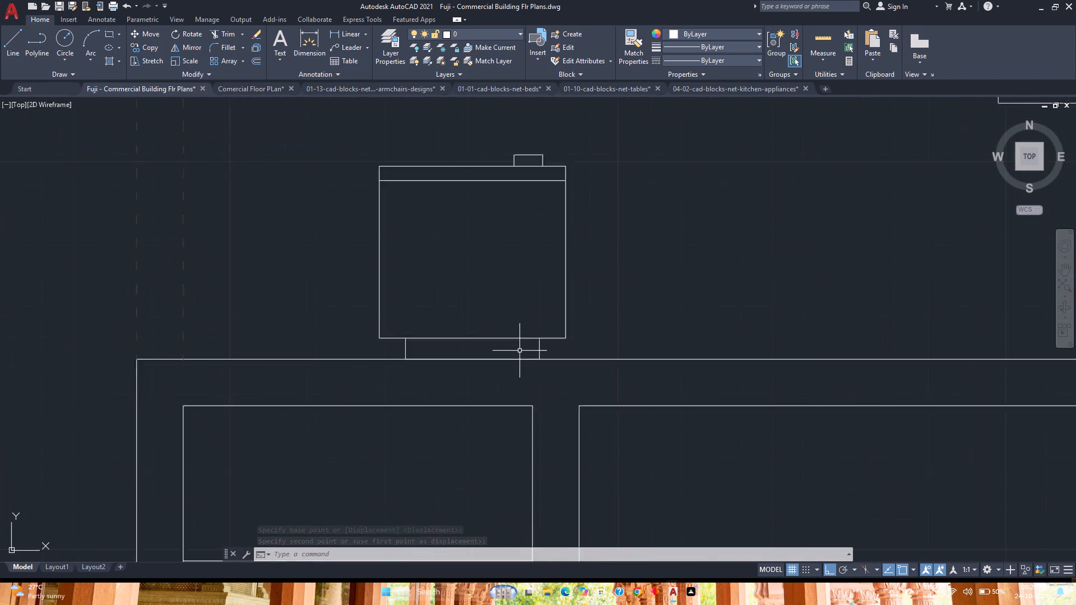
pyautogui.scroll(1, 520, 351)
pyautogui.click(531, 331)
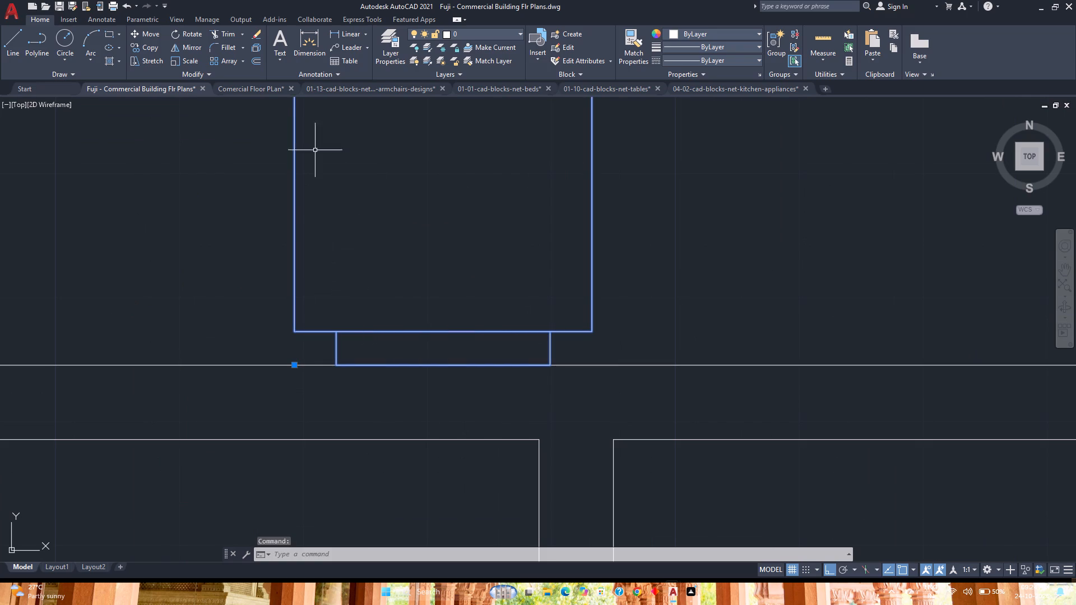
pyautogui.click(155, 35)
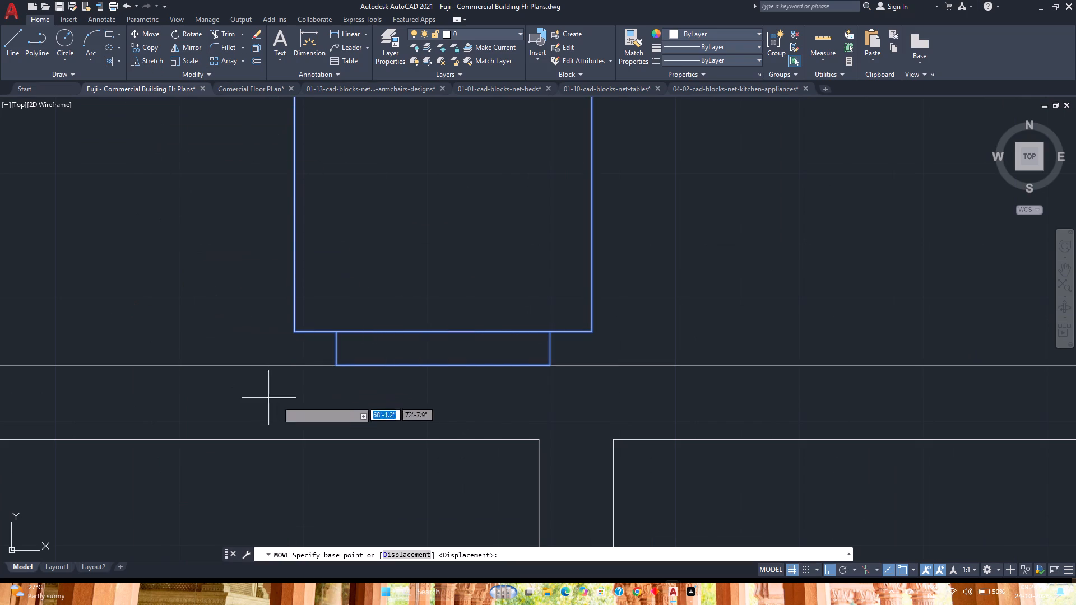
pyautogui.click(336, 365)
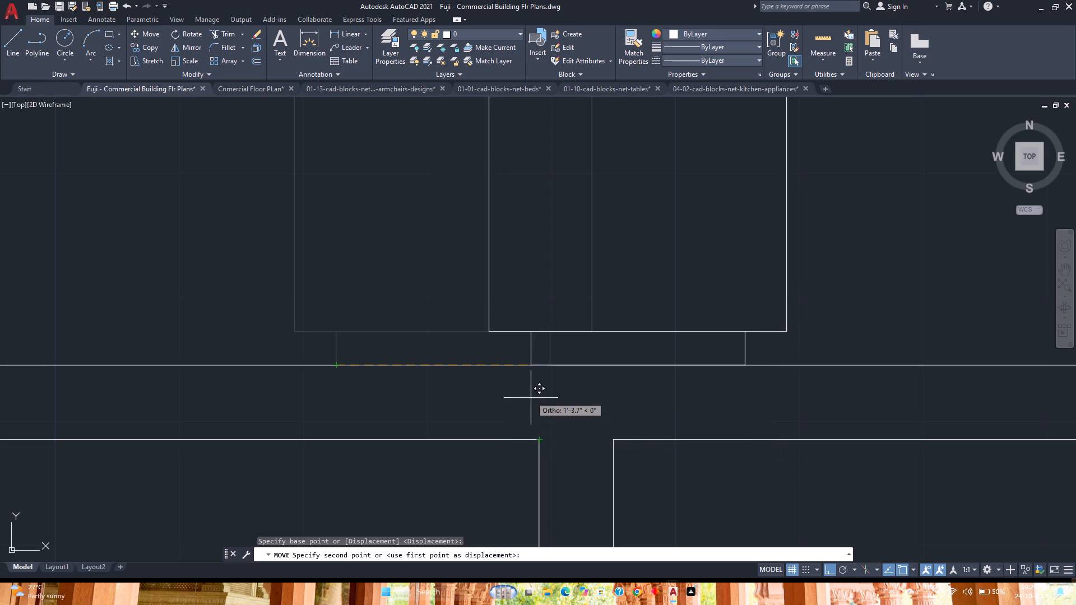
pyautogui.click(536, 381)
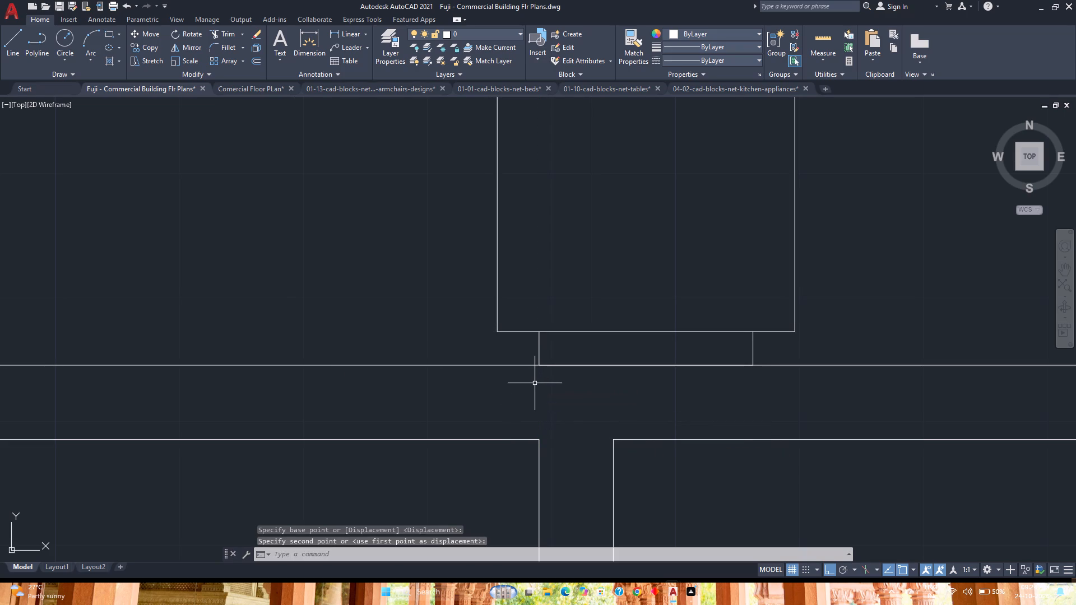
# Check the clearance between the kitchen entrance wall's end corner and the refrigerator's upper-left corner with an aligned dimension.
pyautogui.scroll(-2, 535, 383)
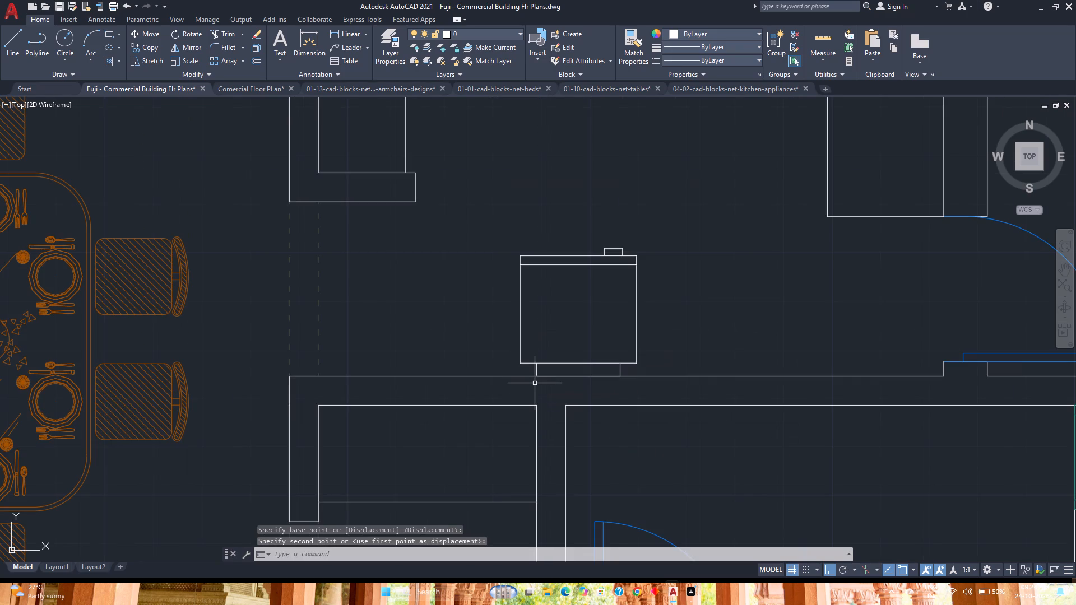
pyautogui.scroll(-1, 535, 383)
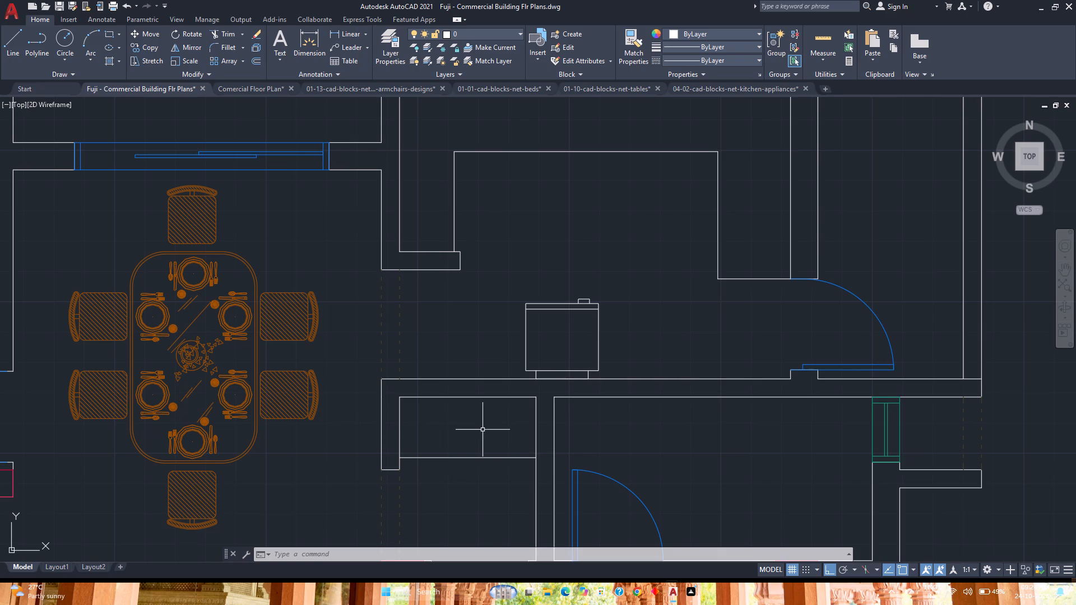
pyautogui.scroll(2, 552, 282)
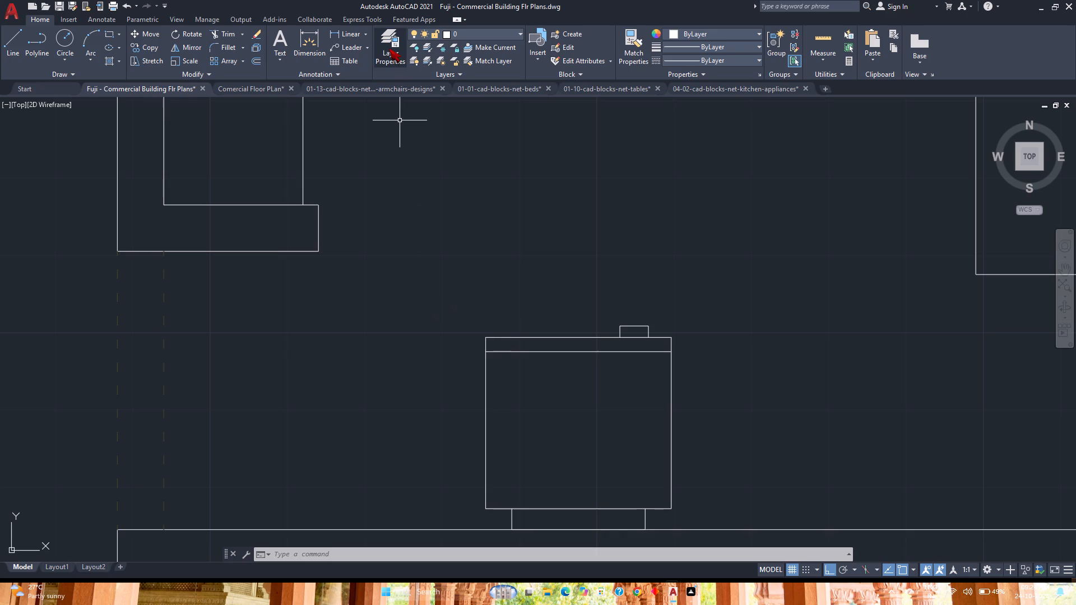
pyautogui.click(365, 34)
pyautogui.click(365, 78)
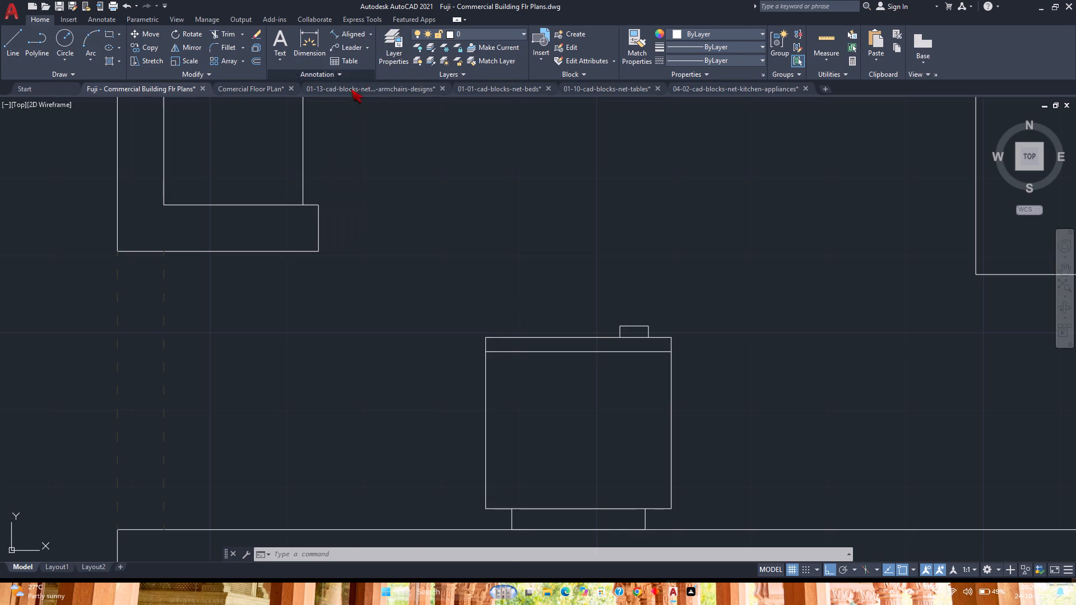
pyautogui.click(320, 252)
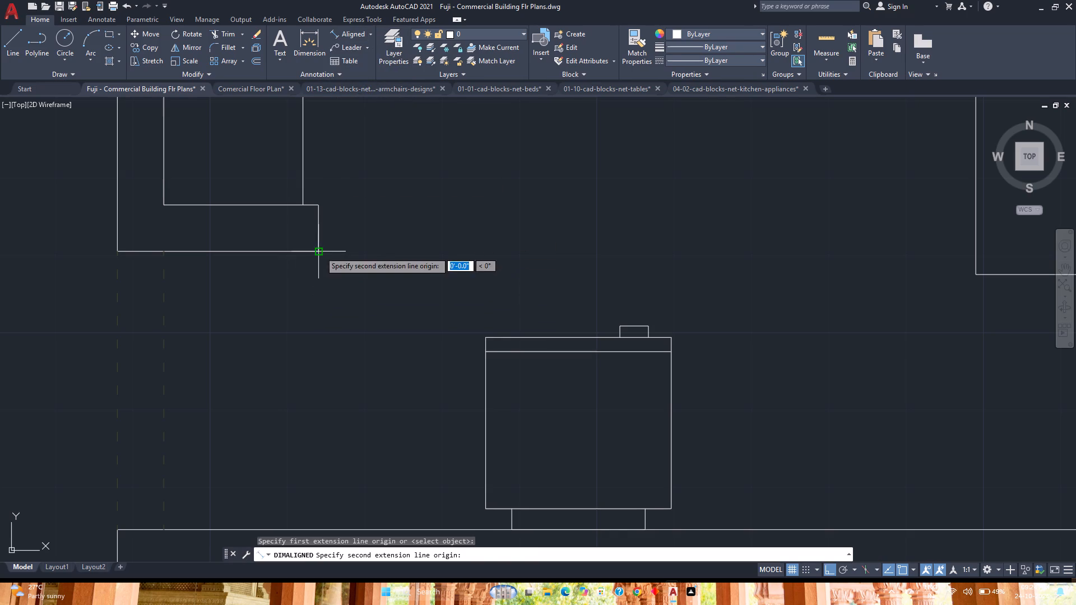
pyautogui.click(485, 337)
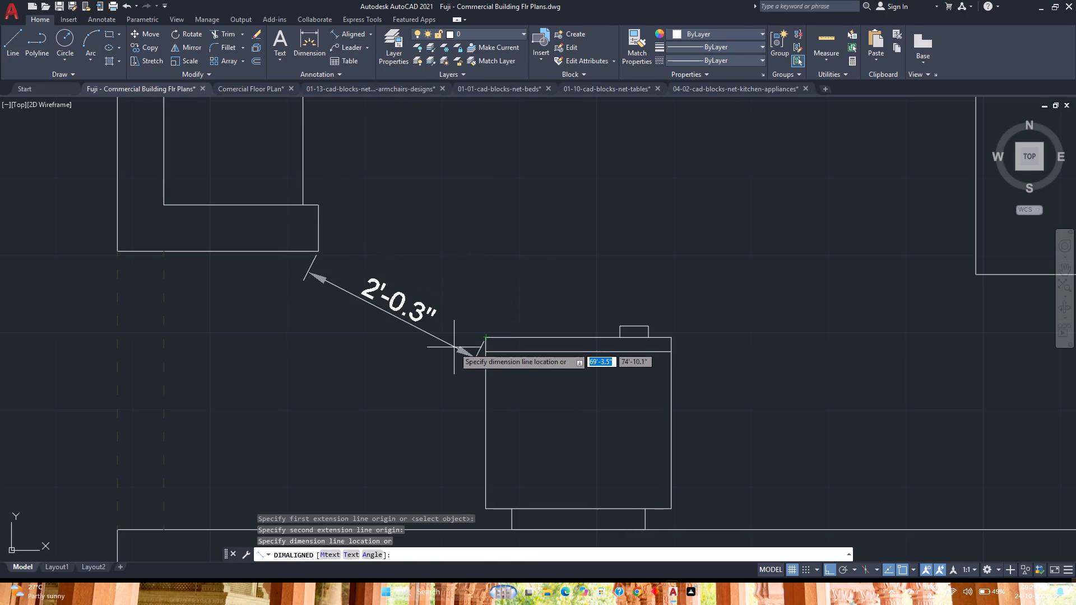
pyautogui.press('Escape')
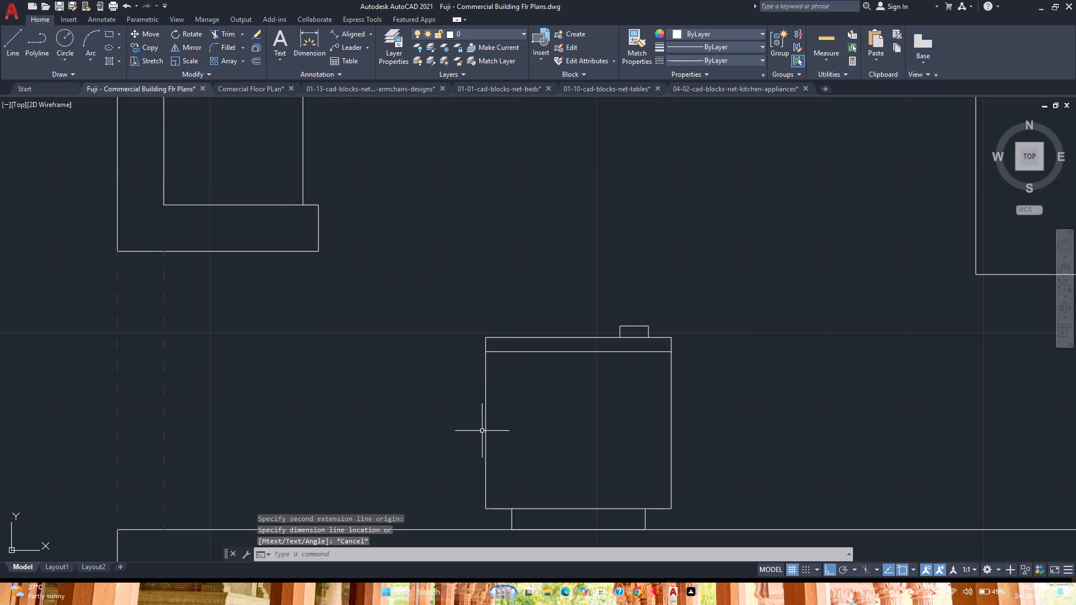
# Move the refrigerator about 3.4" east, taking its body's lower-left corner to the rear strip's upper-left corner.
pyautogui.click(485, 424)
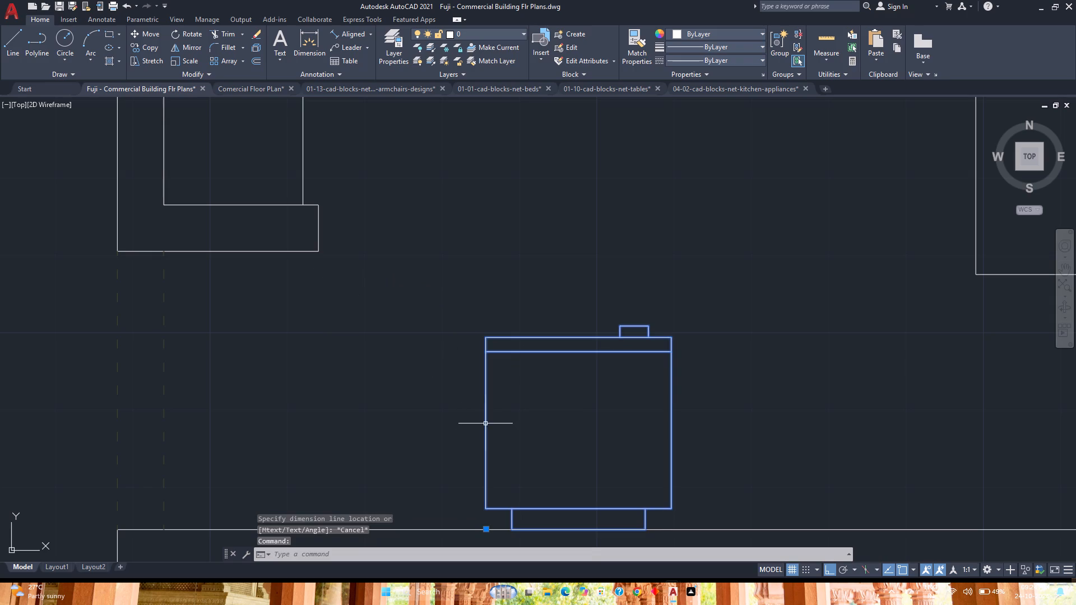
pyautogui.click(161, 30)
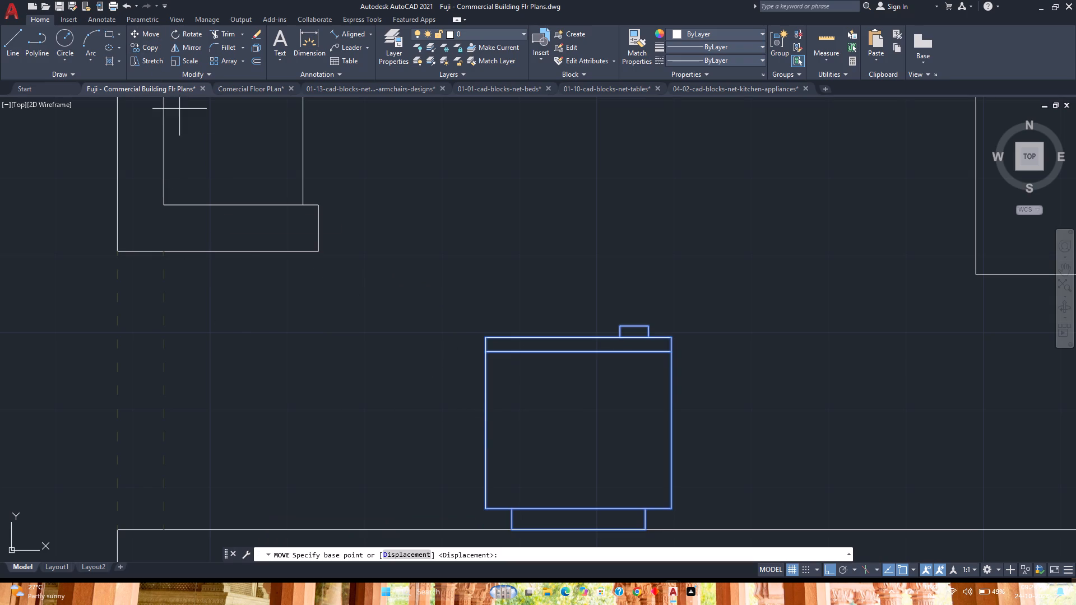
pyautogui.click(485, 509)
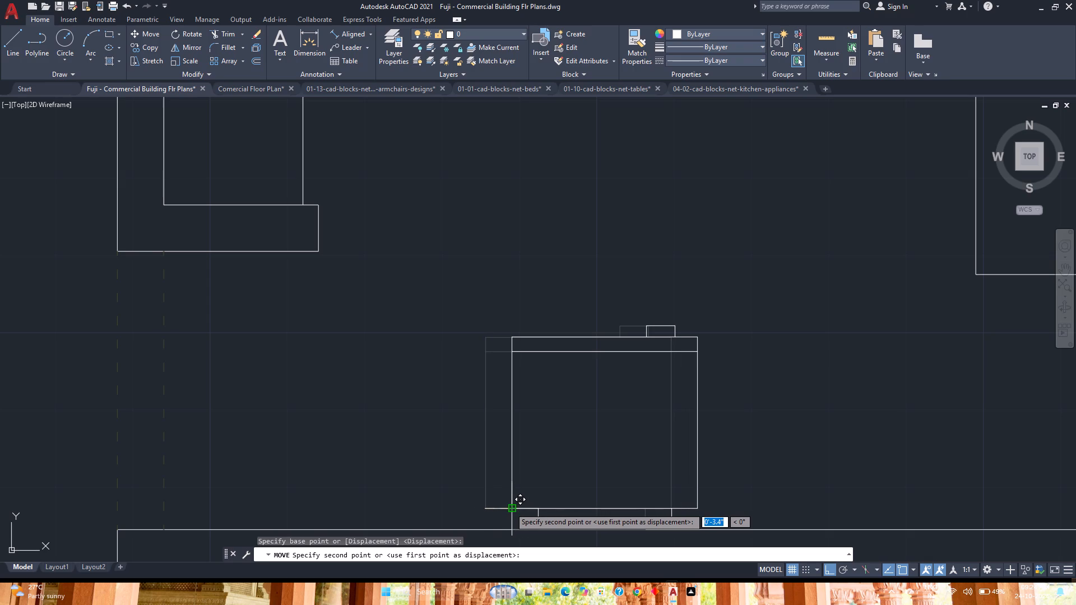
pyautogui.click(510, 508)
# Open the refrigerator block's definition in the Block Editor.
pyautogui.scroll(-1, 520, 498)
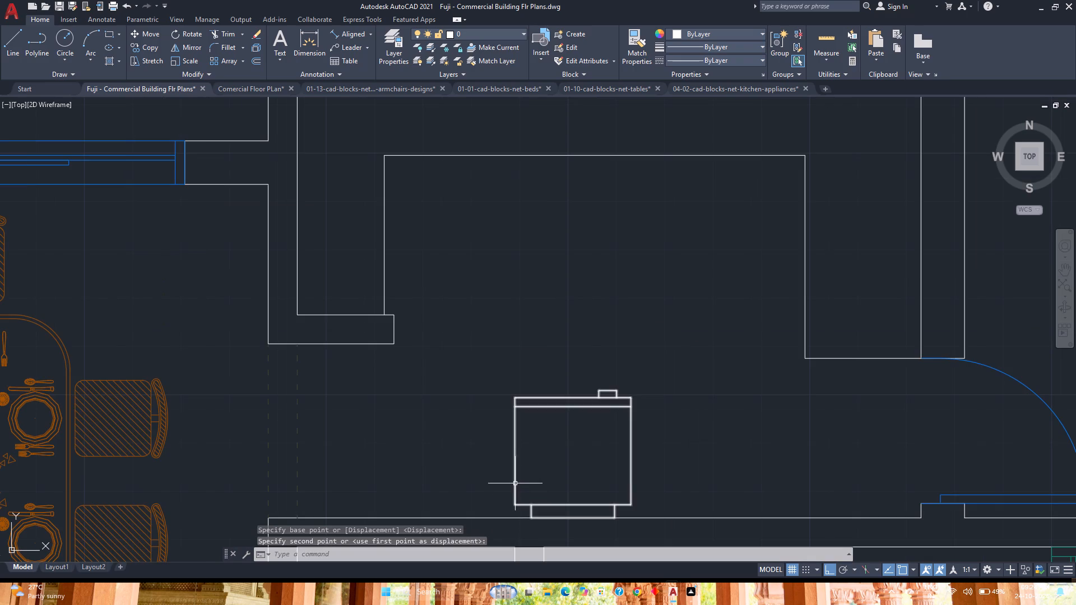
pyautogui.doubleClick(515, 483)
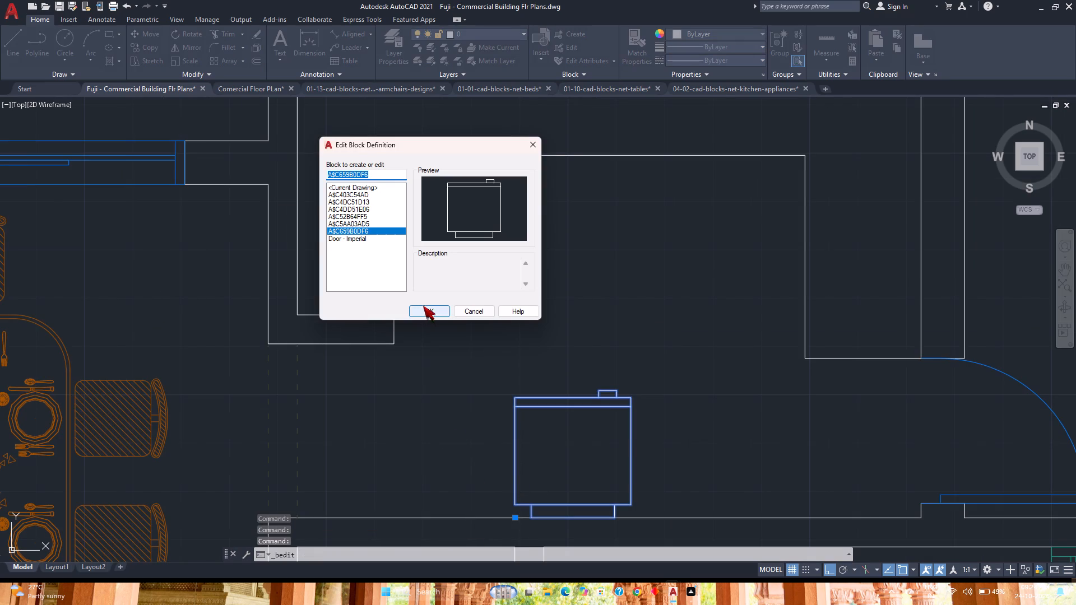
pyautogui.click(425, 309)
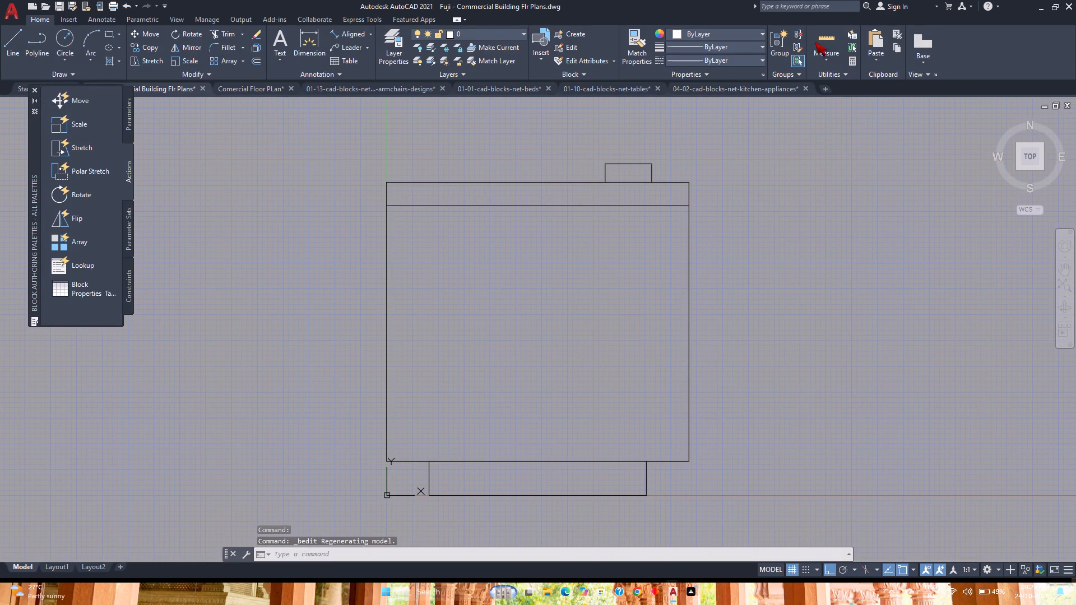
# Measure the refrigerator body's width and depth inside the block with Quick measure.
pyautogui.click(819, 34)
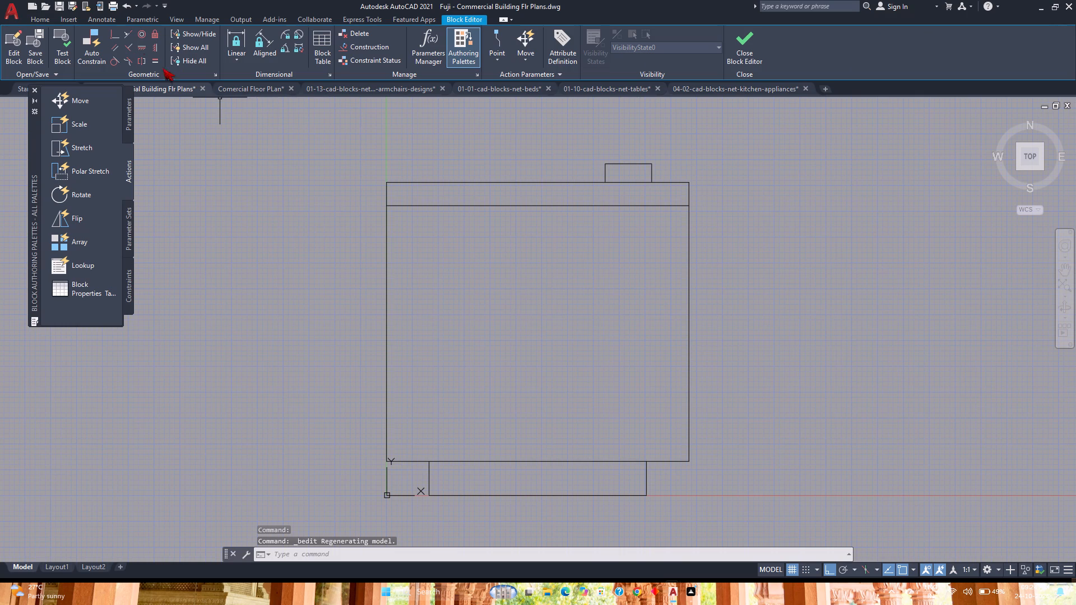
pyautogui.click(43, 21)
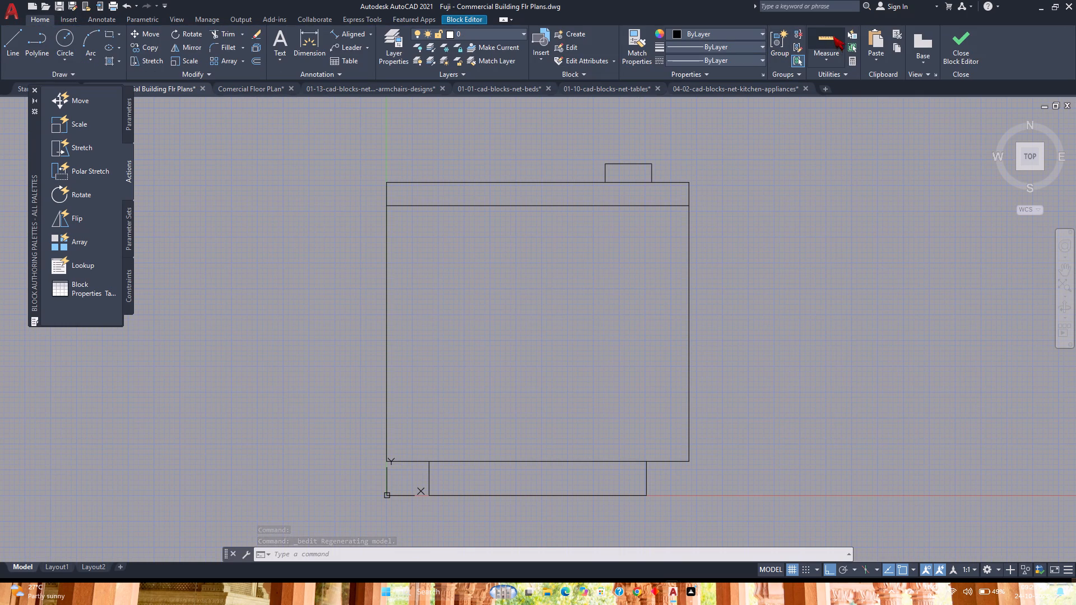
pyautogui.click(833, 36)
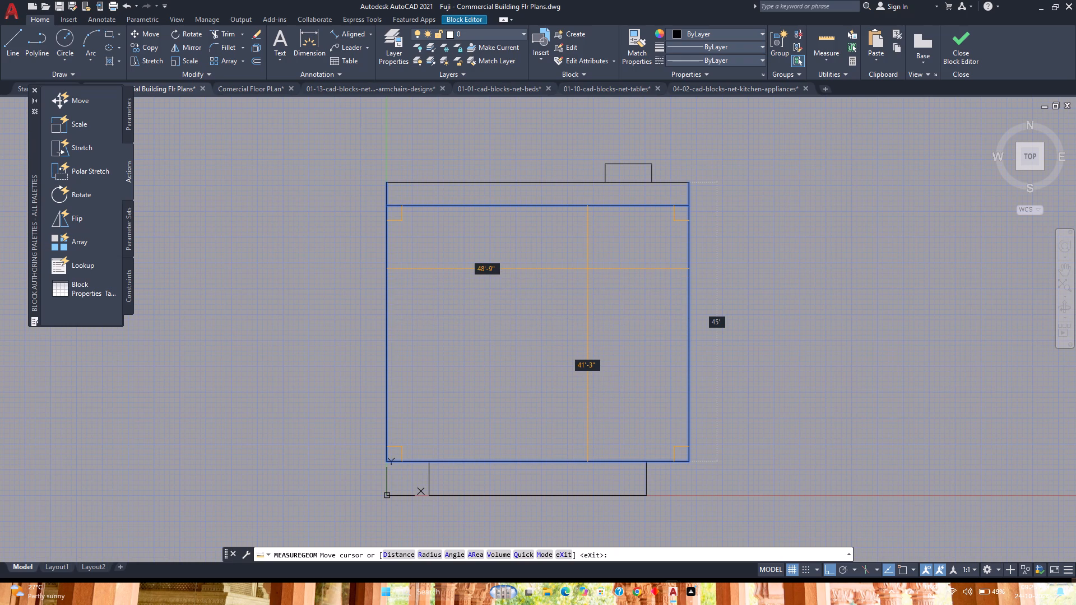
pyautogui.press('Escape')
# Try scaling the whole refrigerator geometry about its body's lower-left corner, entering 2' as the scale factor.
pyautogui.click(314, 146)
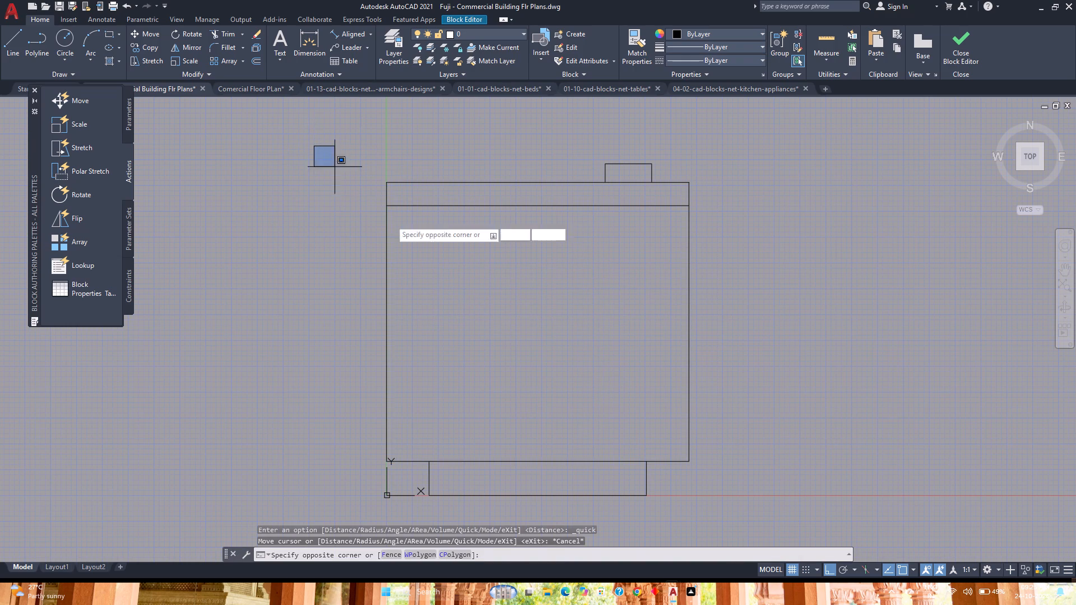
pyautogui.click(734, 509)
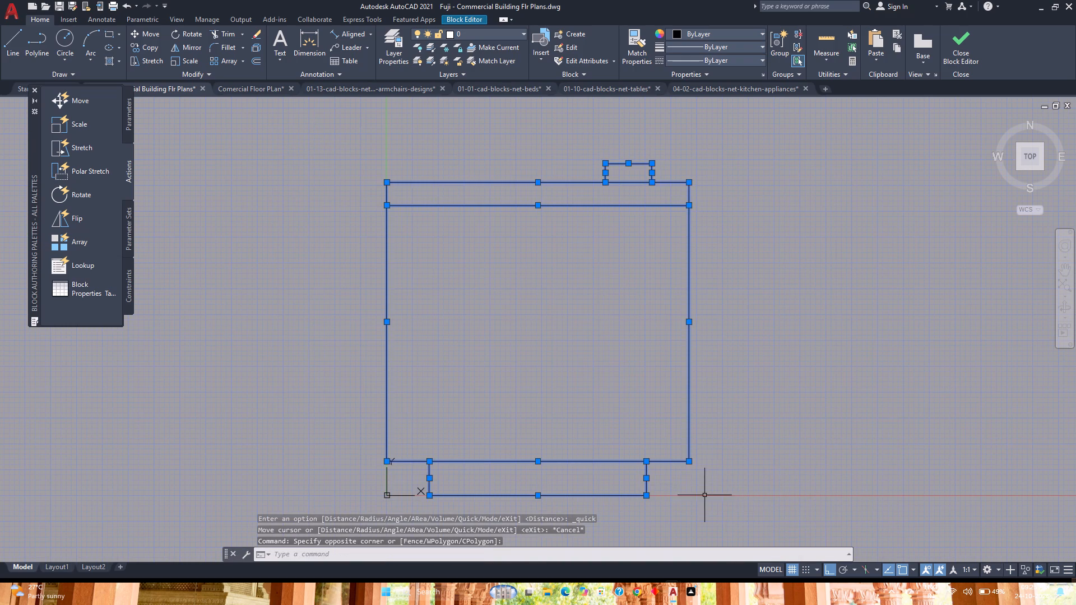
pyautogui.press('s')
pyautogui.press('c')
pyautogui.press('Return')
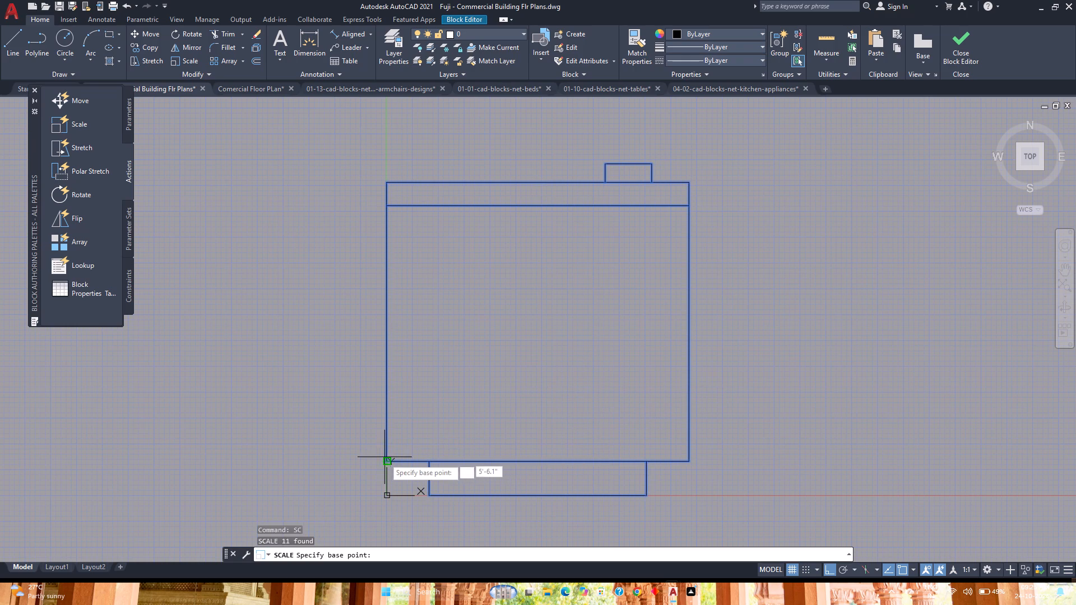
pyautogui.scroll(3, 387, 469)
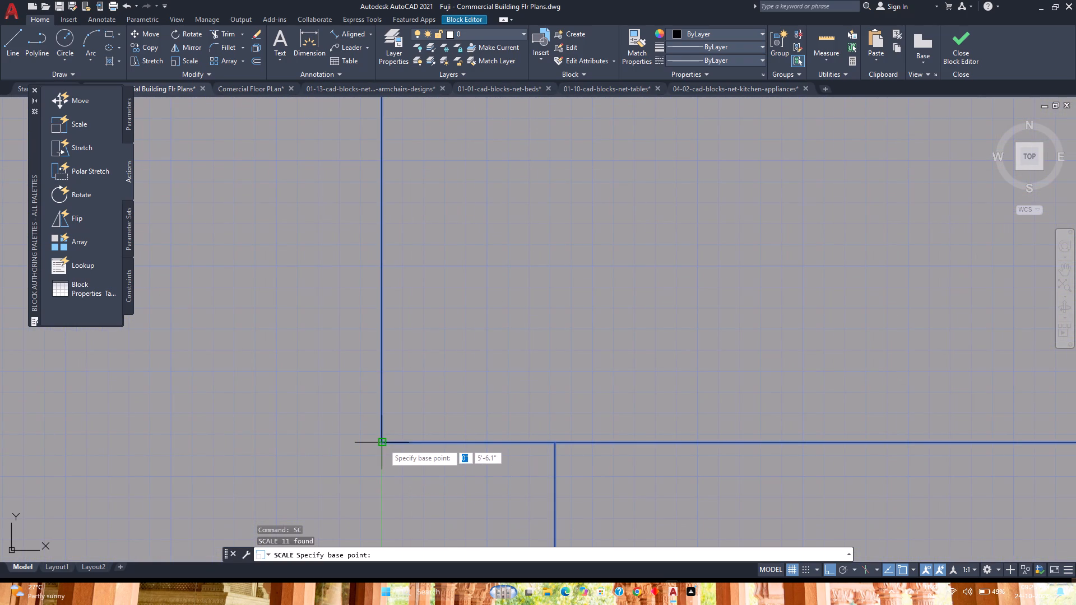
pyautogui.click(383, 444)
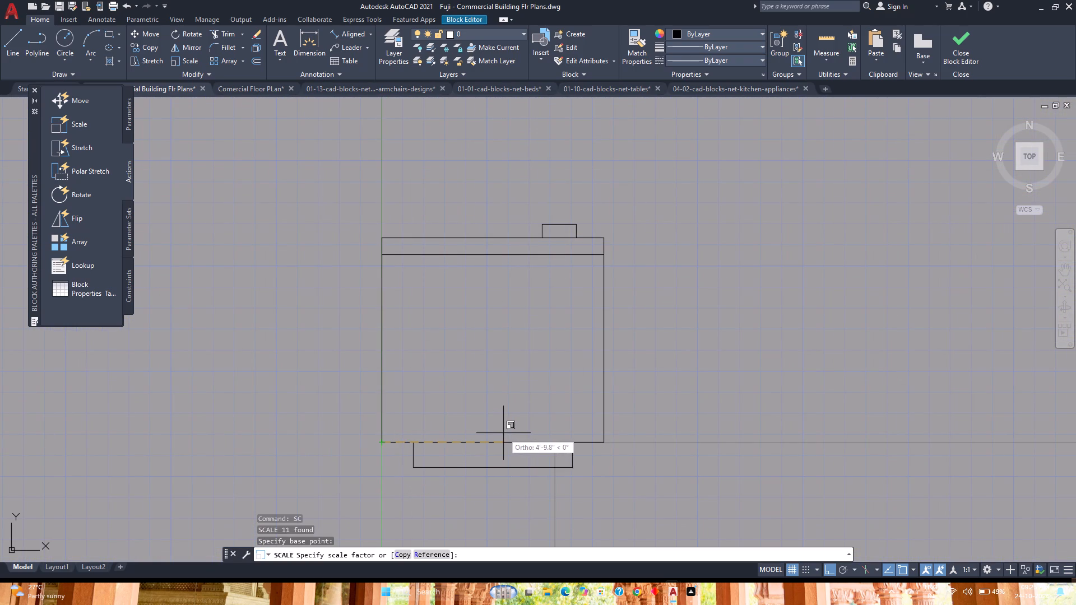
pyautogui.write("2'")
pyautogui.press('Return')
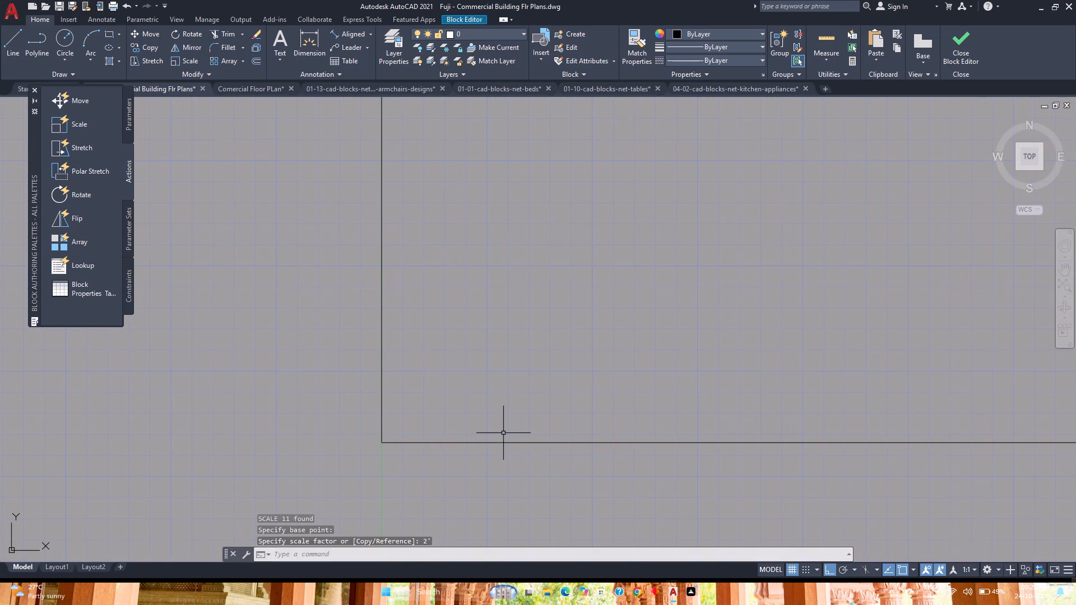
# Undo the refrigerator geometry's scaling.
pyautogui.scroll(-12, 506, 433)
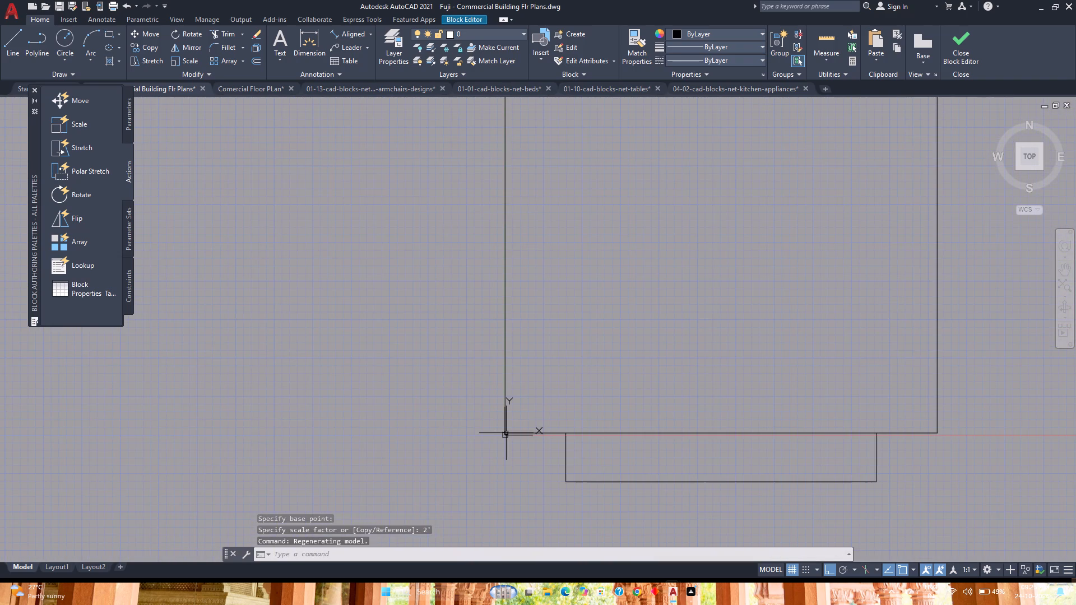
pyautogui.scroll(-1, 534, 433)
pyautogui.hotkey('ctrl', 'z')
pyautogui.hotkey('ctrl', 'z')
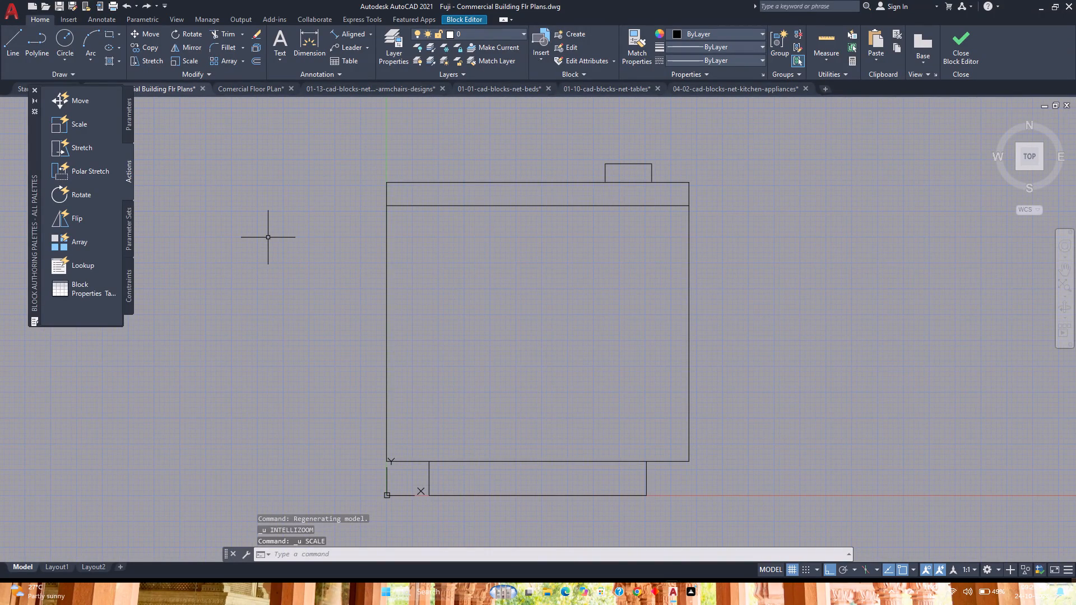
# Draw a vertical construction line through the refrigerator's upper-left corner and a second one using a 2' distance to its east.
pyautogui.write('xl')
pyautogui.press('Return')
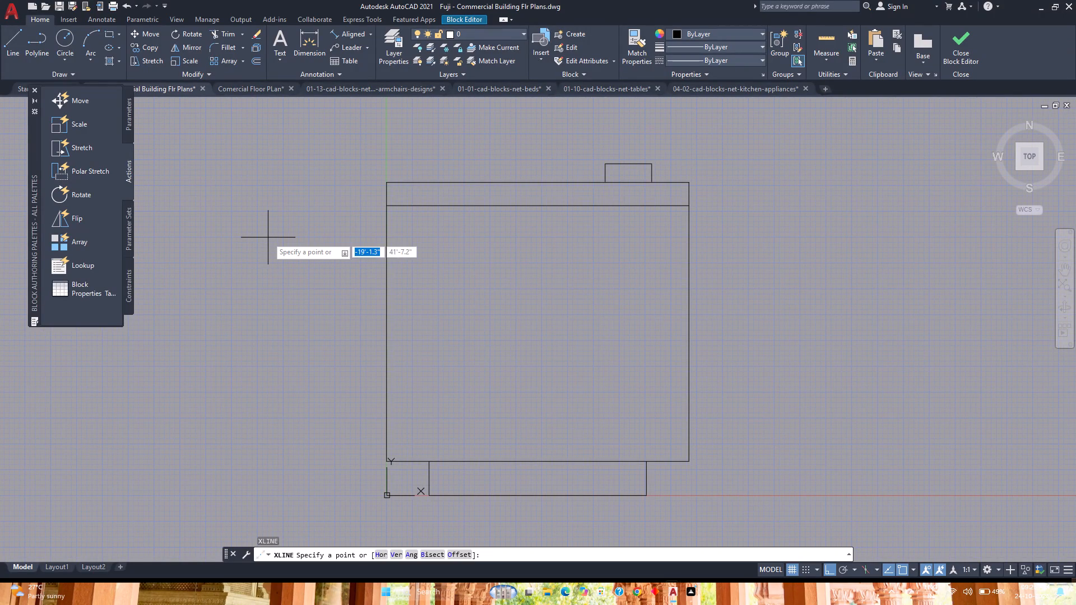
pyautogui.press('v')
pyautogui.press('Return')
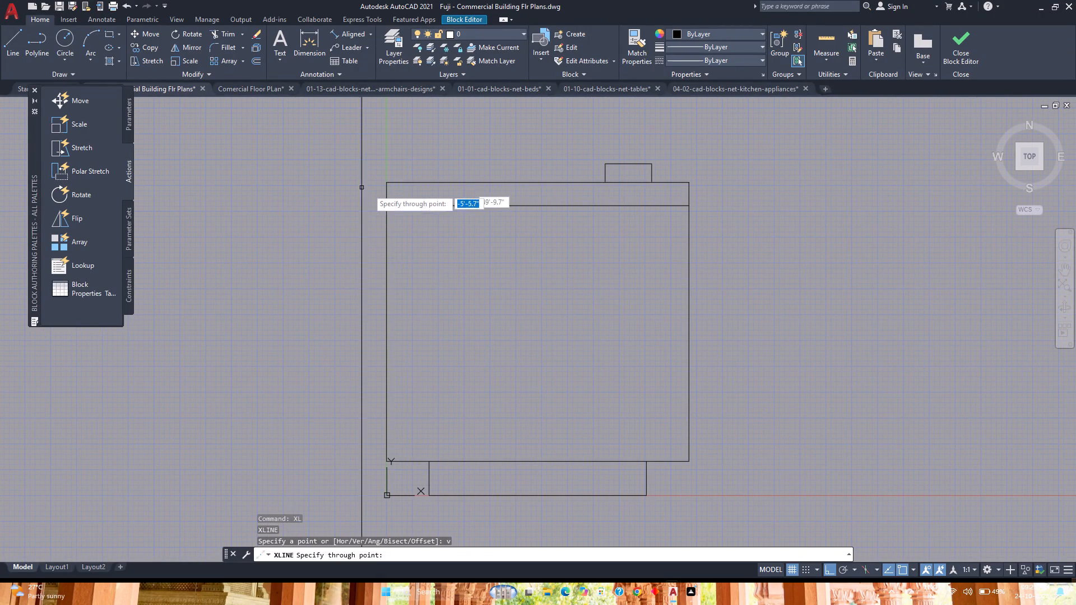
pyautogui.click(387, 182)
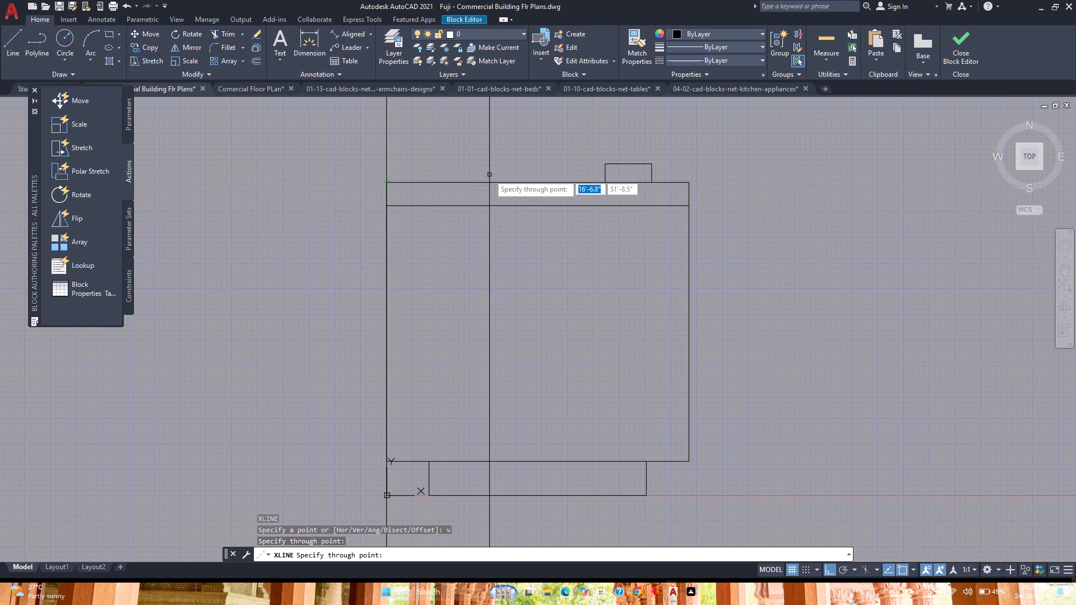
pyautogui.write("2'")
pyautogui.press('Return')
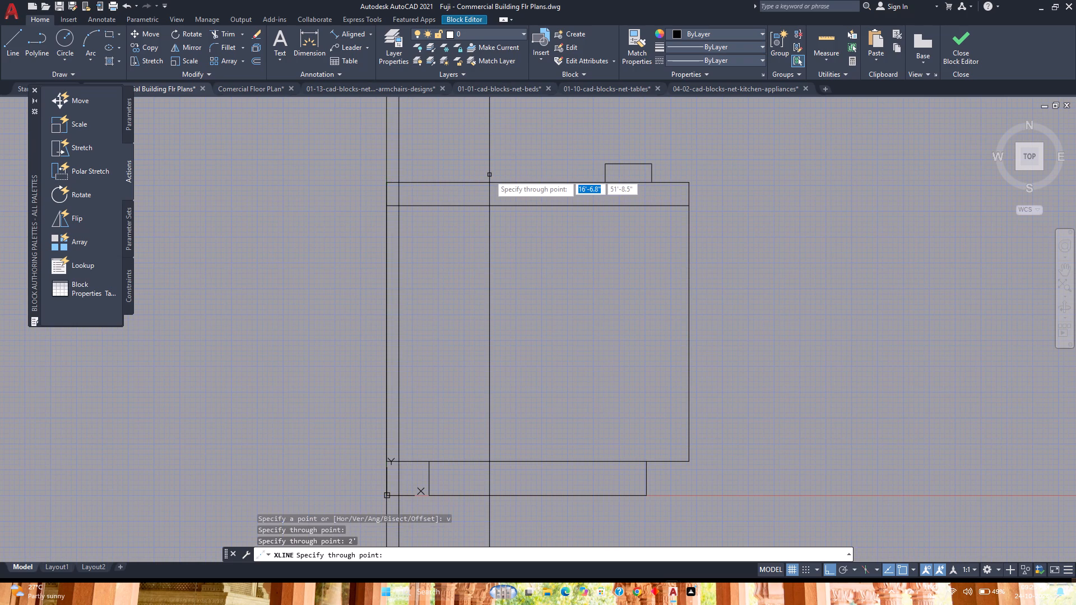
pyautogui.press('Escape')
# Check the spacing between the two vertical construction lines with a dimension preview along the refrigerator's rear edge.
pyautogui.click(316, 41)
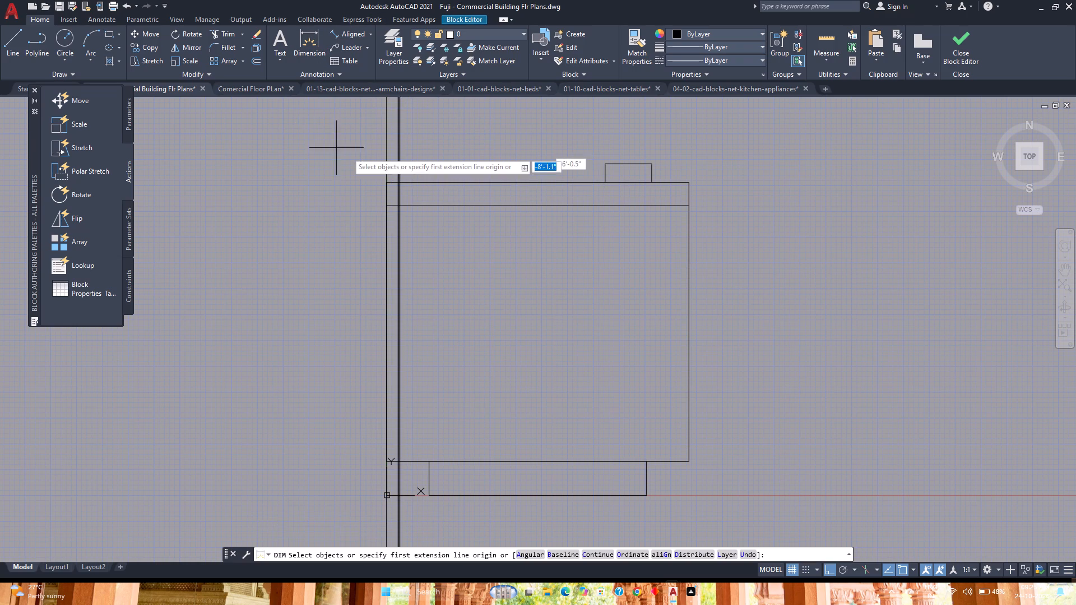
pyautogui.scroll(4, 389, 159)
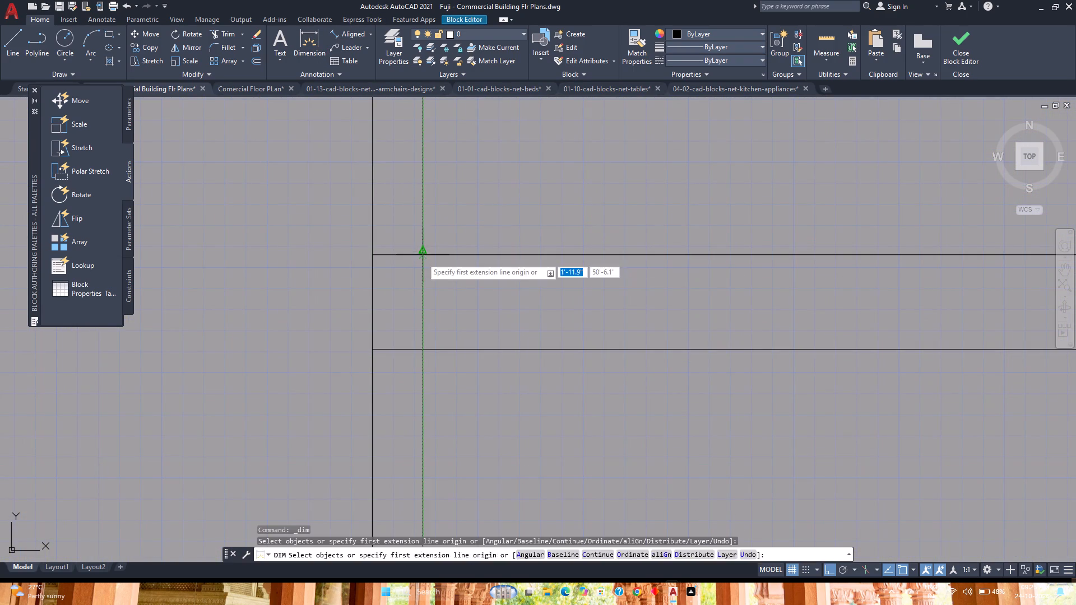
pyautogui.click(422, 258)
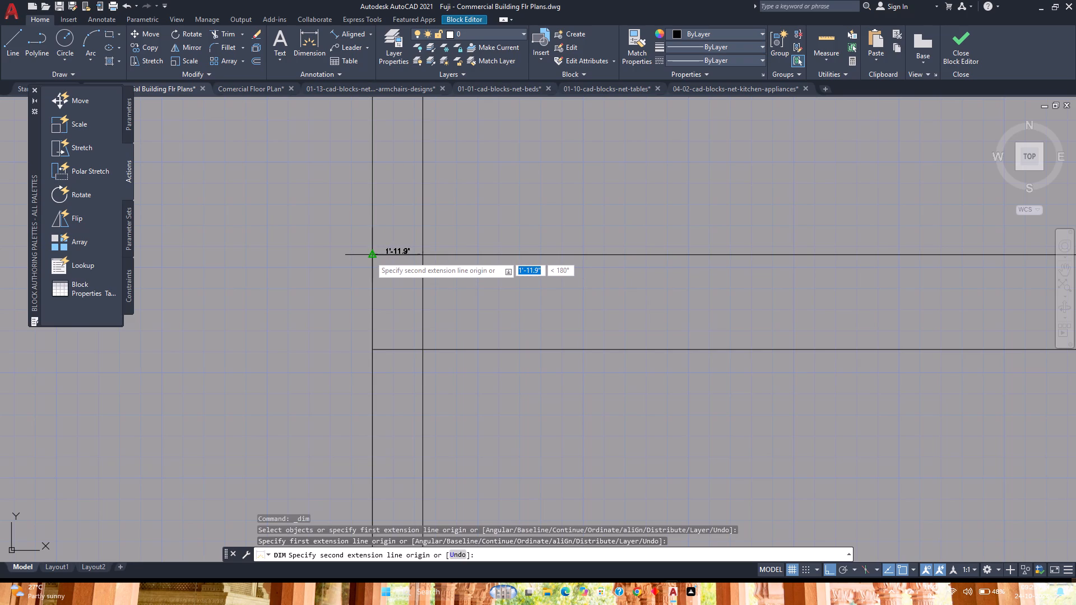
pyautogui.press('Escape')
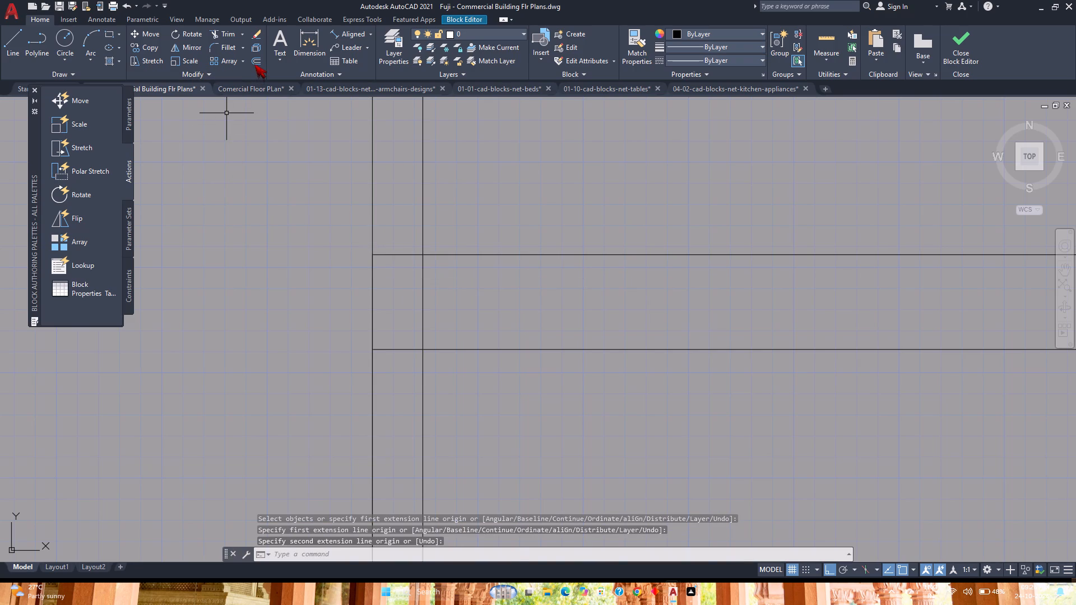
# Offset the construction line on the refrigerator's left edge 2' to the east.
pyautogui.click(254, 64)
pyautogui.press('Return')
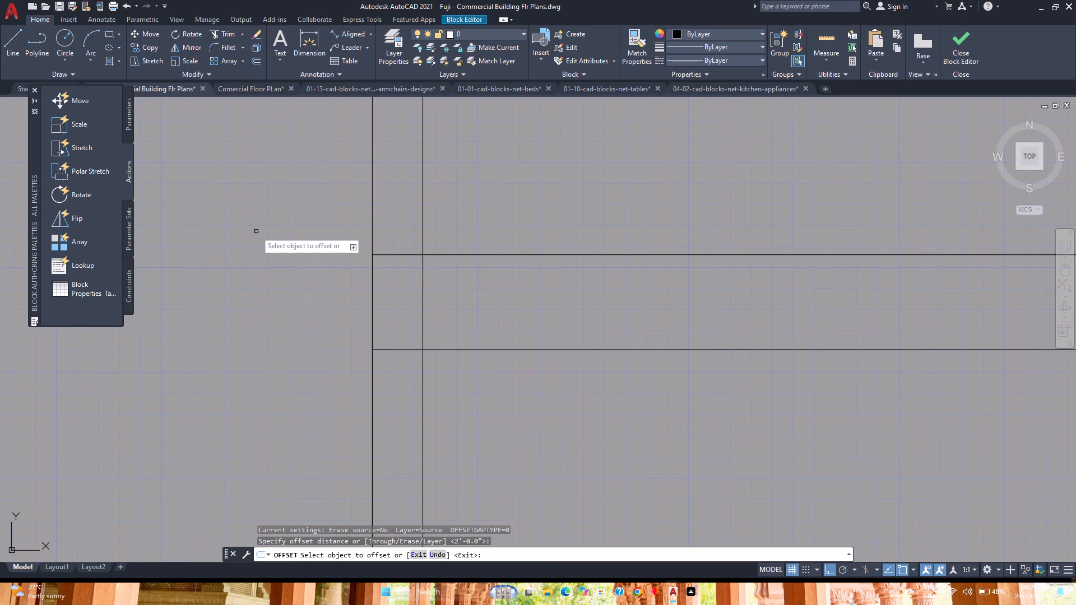
pyautogui.click(372, 215)
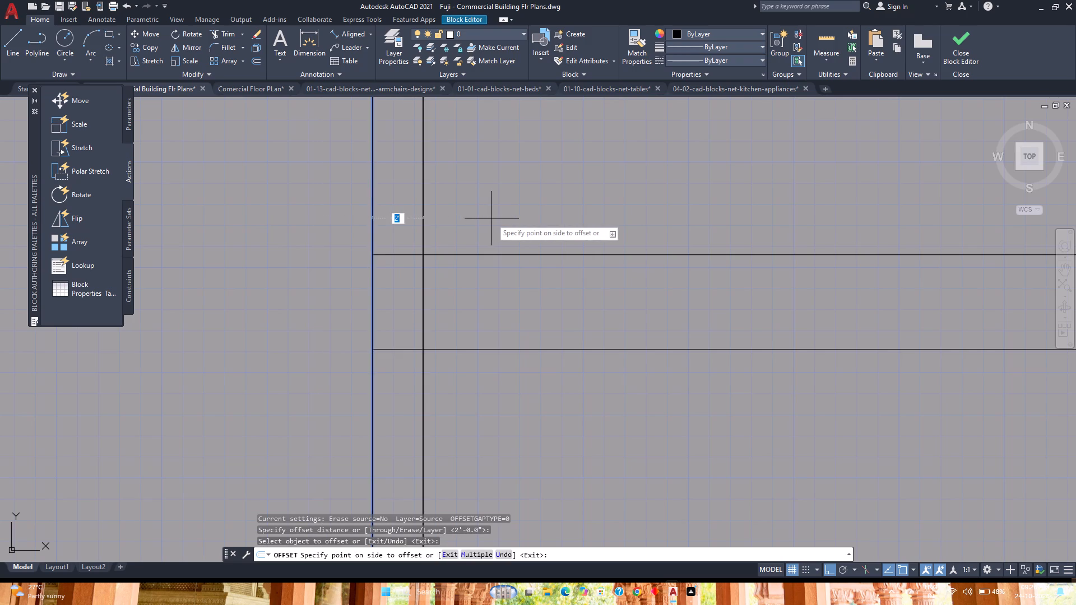
pyautogui.click(491, 218)
pyautogui.scroll(7, 414, 245)
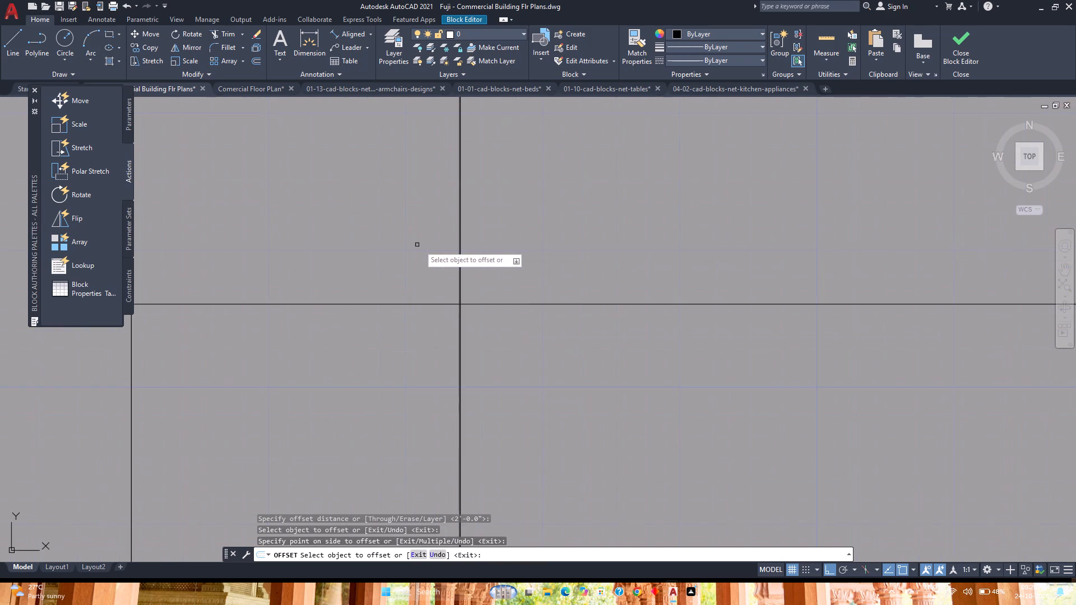
pyautogui.scroll(1, 420, 245)
pyautogui.press('Escape')
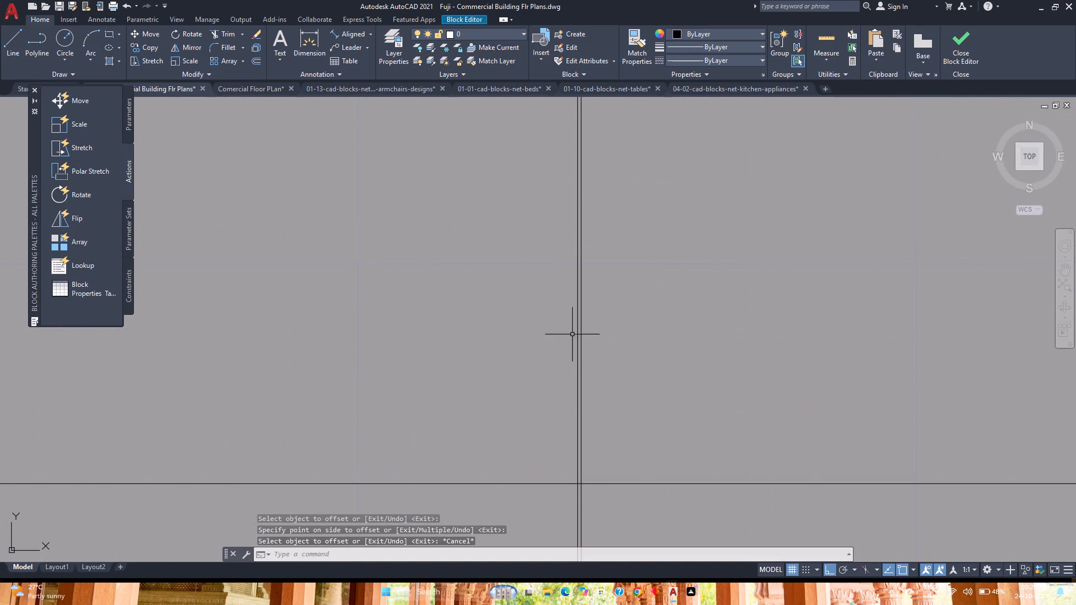
# Delete the earlier second construction line just west of the new 2' offset line.
pyautogui.click(577, 316)
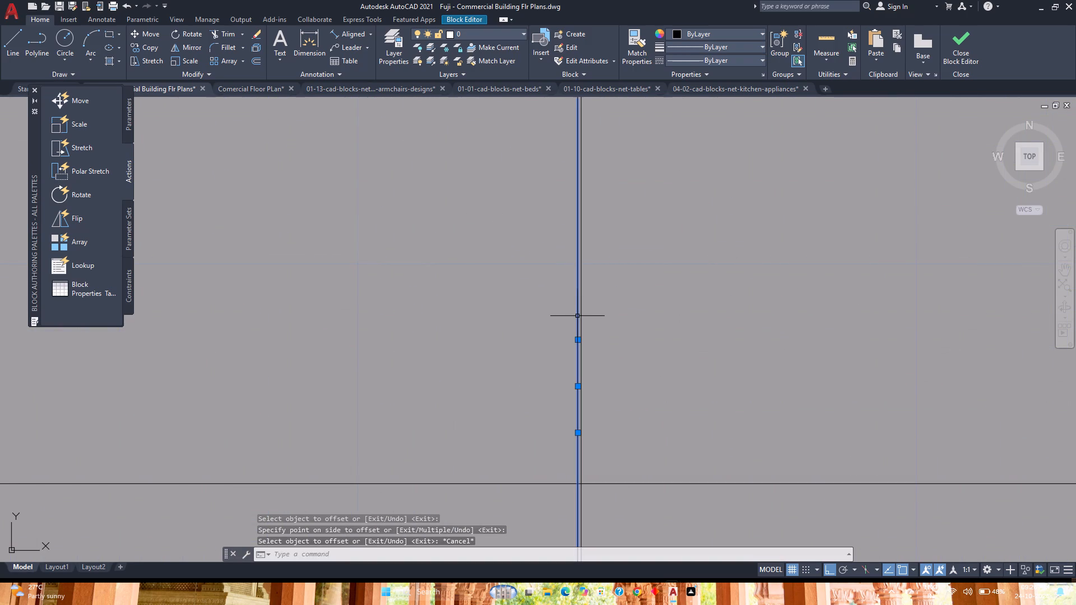
pyautogui.press('Delete')
# Scale the refrigerator's lines, except its left edge, by reference from the upper-left corner so the rear edge spans to the 2' guide.
pyautogui.scroll(-12, 576, 313)
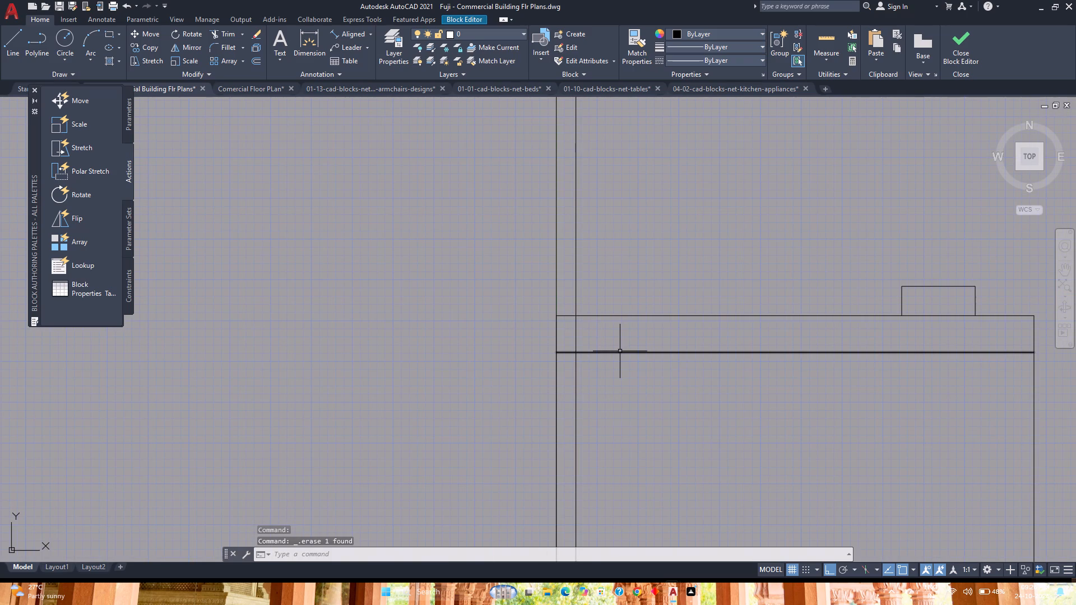
pyautogui.scroll(-2, 620, 351)
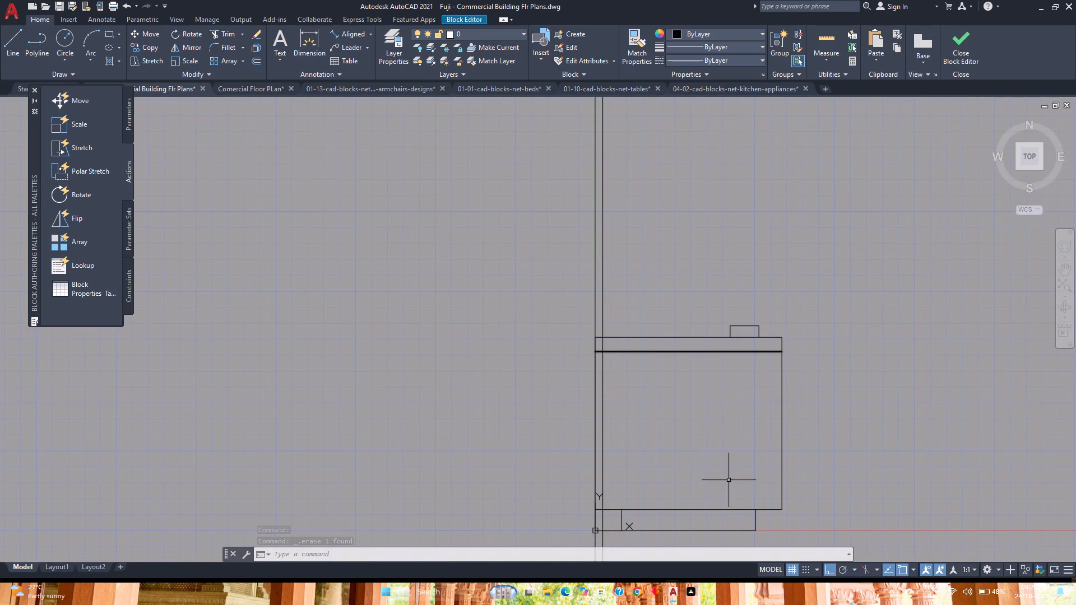
pyautogui.click(785, 526)
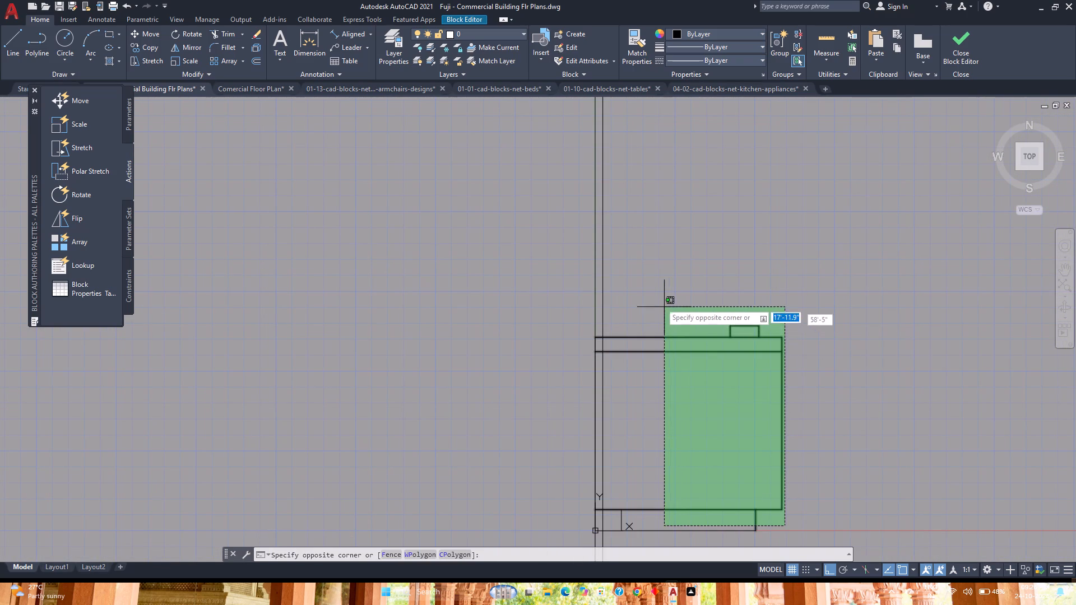
pyautogui.click(657, 297)
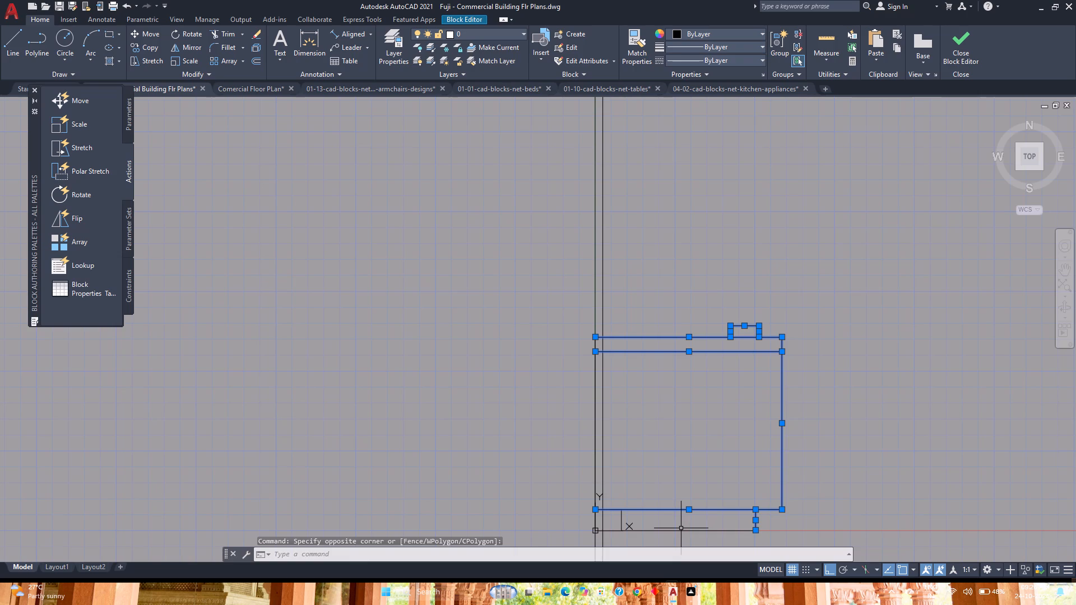
pyautogui.click(681, 530)
pyautogui.click(644, 521)
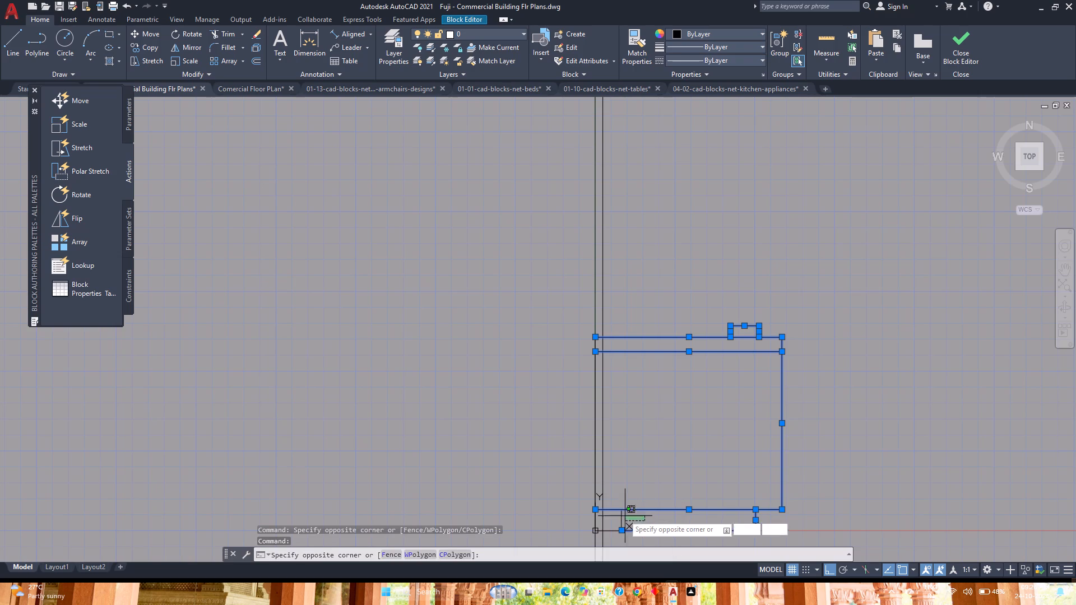
pyautogui.click(614, 501)
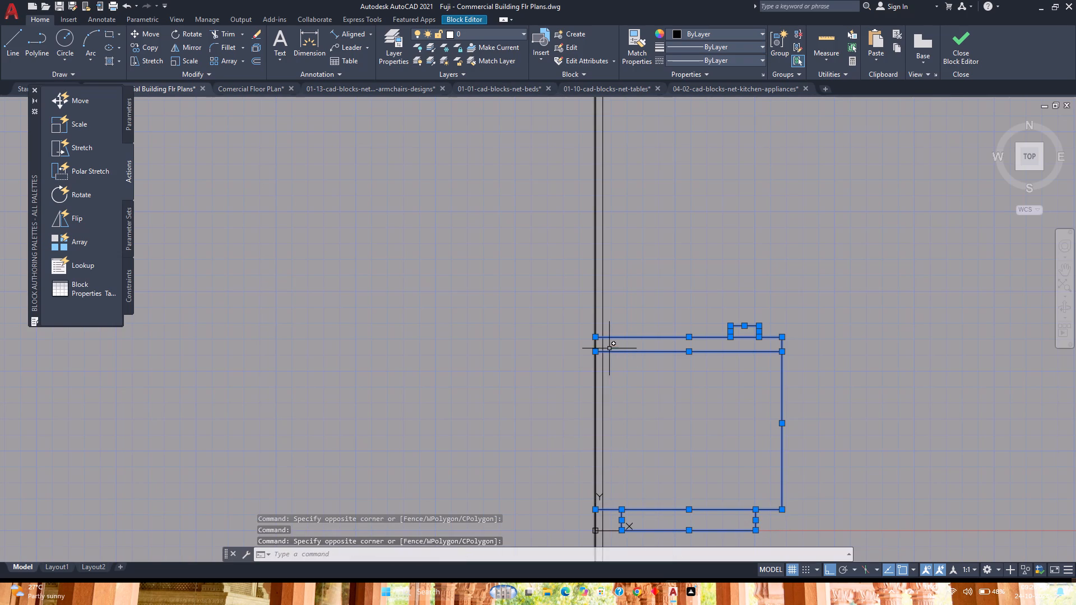
pyautogui.scroll(3, 606, 323)
pyautogui.scroll(1, 555, 399)
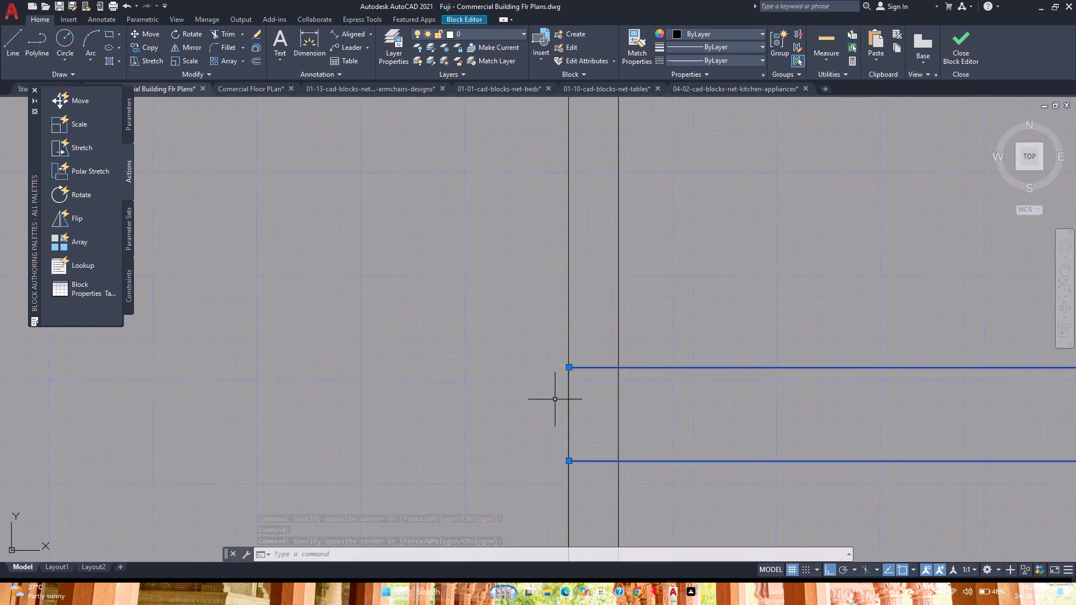
pyautogui.scroll(2, 555, 399)
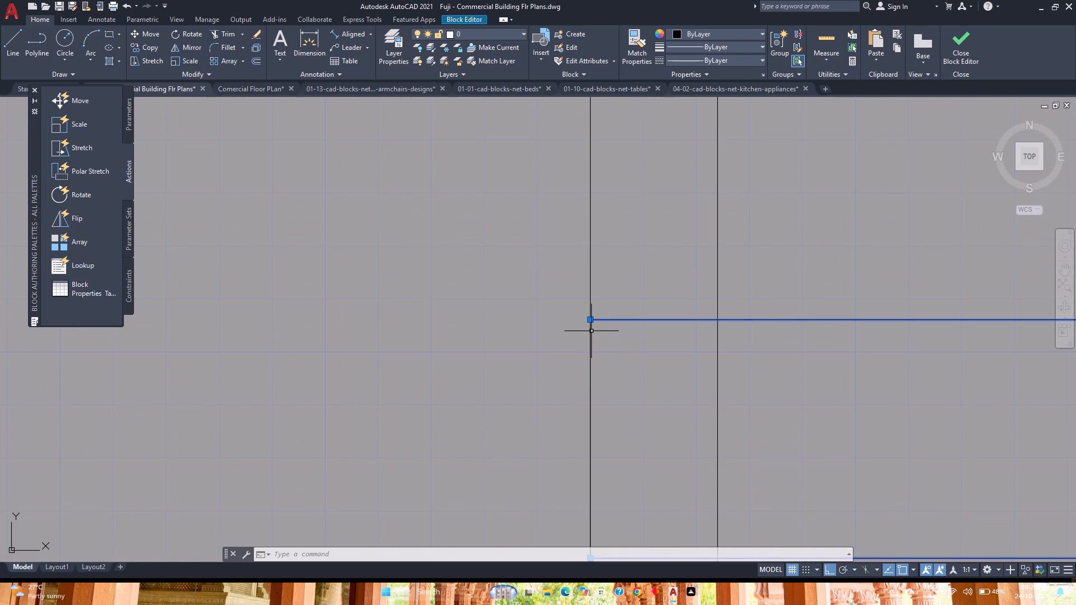
pyautogui.scroll(3, 591, 326)
pyautogui.scroll(-4, 591, 326)
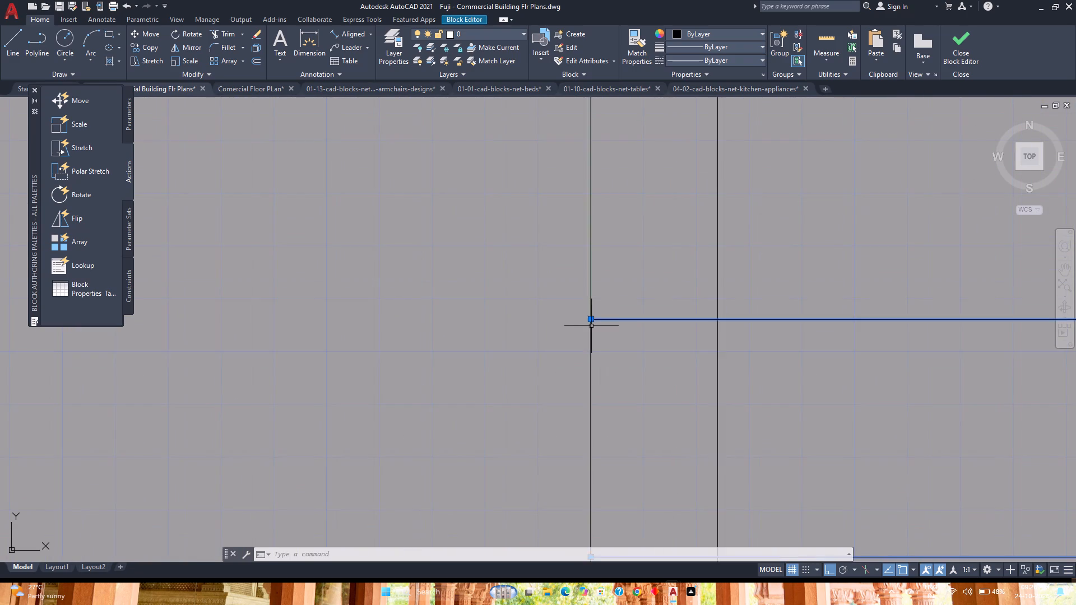
pyautogui.scroll(-7, 591, 326)
pyautogui.scroll(-6, 701, 443)
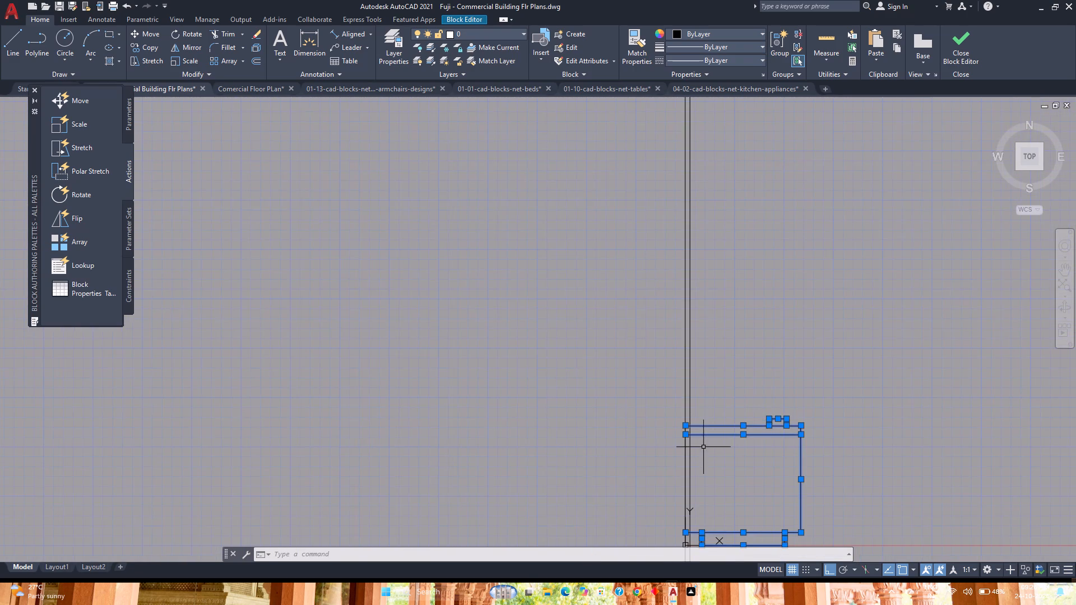
pyautogui.moveTo(703, 447); pyautogui.dragTo(626, 328, button='middle')
pyautogui.middleClick(626, 327)
pyautogui.write('sc')
pyautogui.press('Return')
pyautogui.scroll(7, 611, 307)
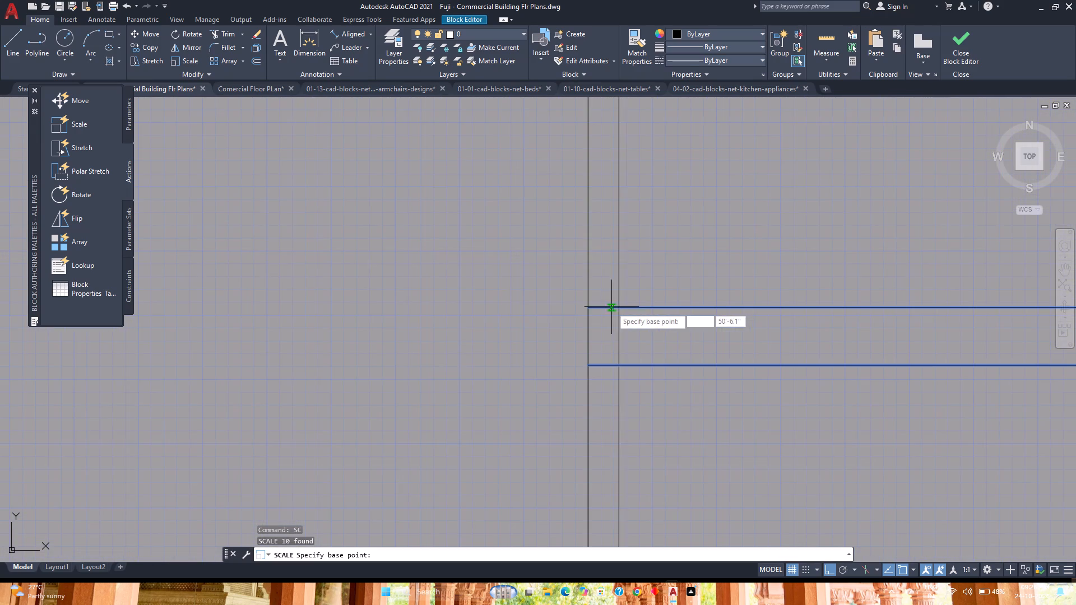
pyautogui.scroll(3, 576, 324)
pyautogui.click(622, 260)
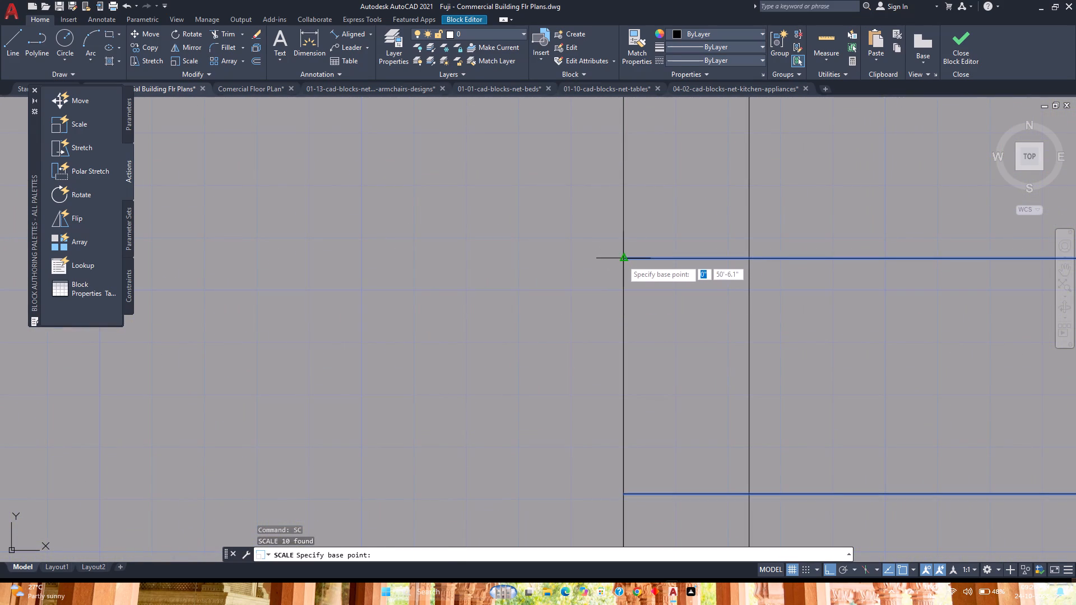
pyautogui.scroll(-2, 622, 260)
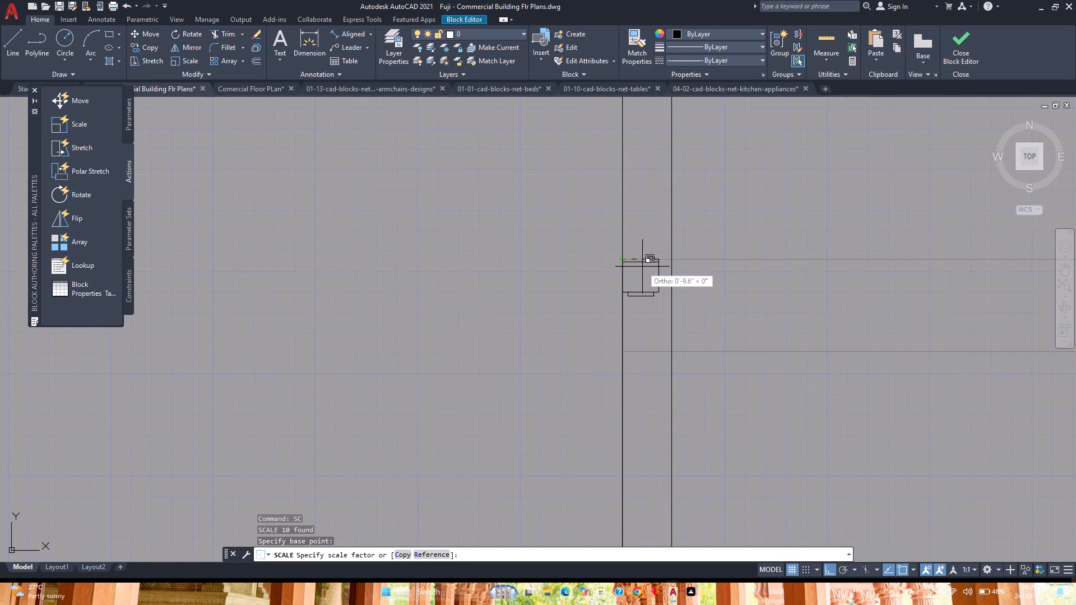
pyautogui.write('sc')
pyautogui.press('BackSpace')
pyautogui.press('BackSpace')
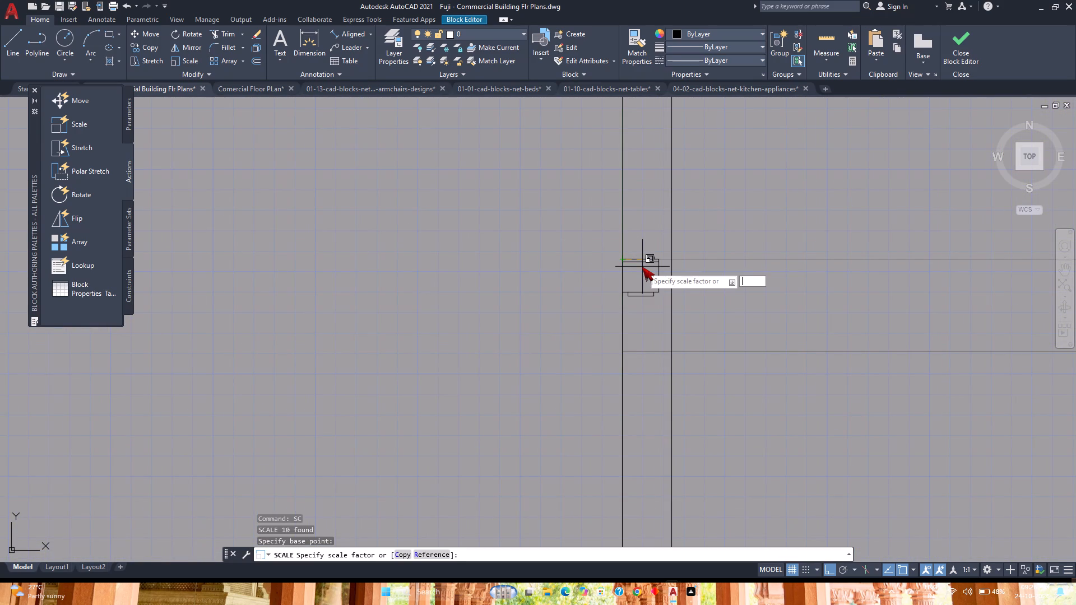
pyautogui.press('r')
pyautogui.press('Return')
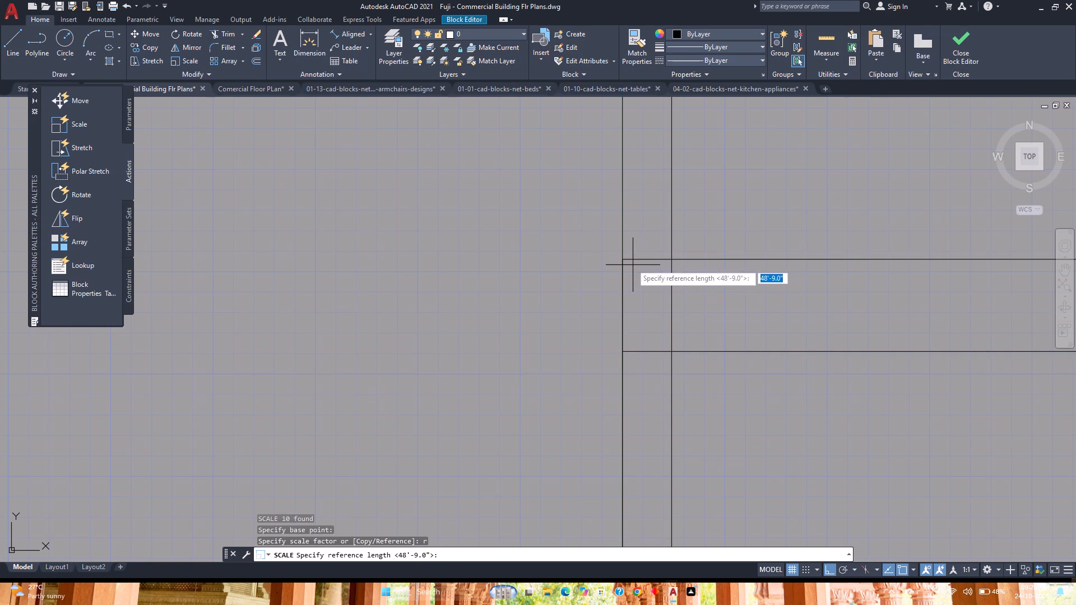
pyautogui.click(622, 262)
pyautogui.scroll(-3, 622, 262)
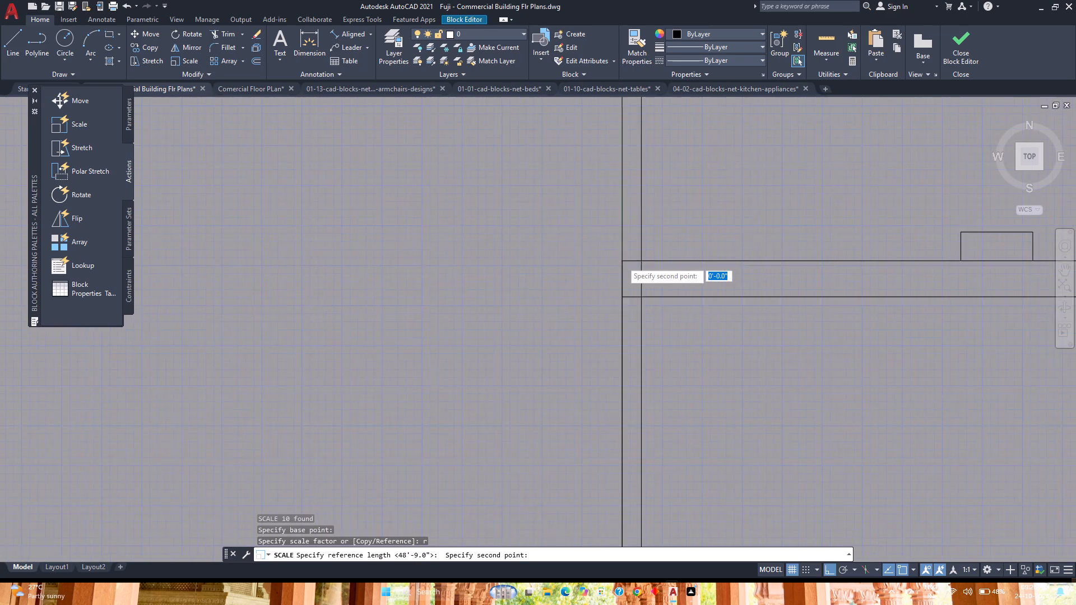
pyautogui.scroll(-4, 622, 262)
pyautogui.scroll(3, 725, 261)
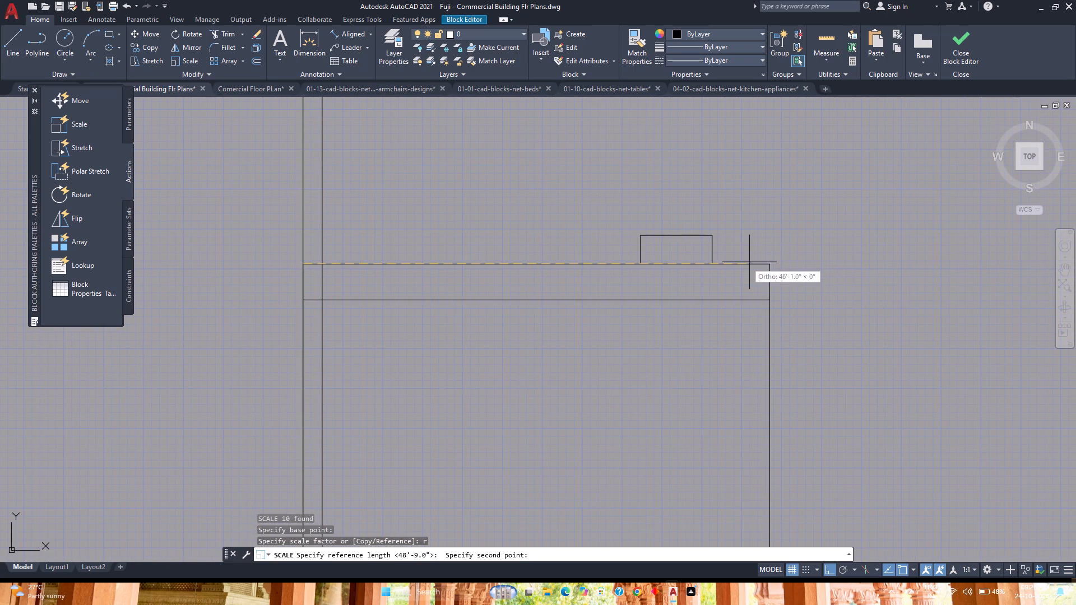
pyautogui.click(771, 264)
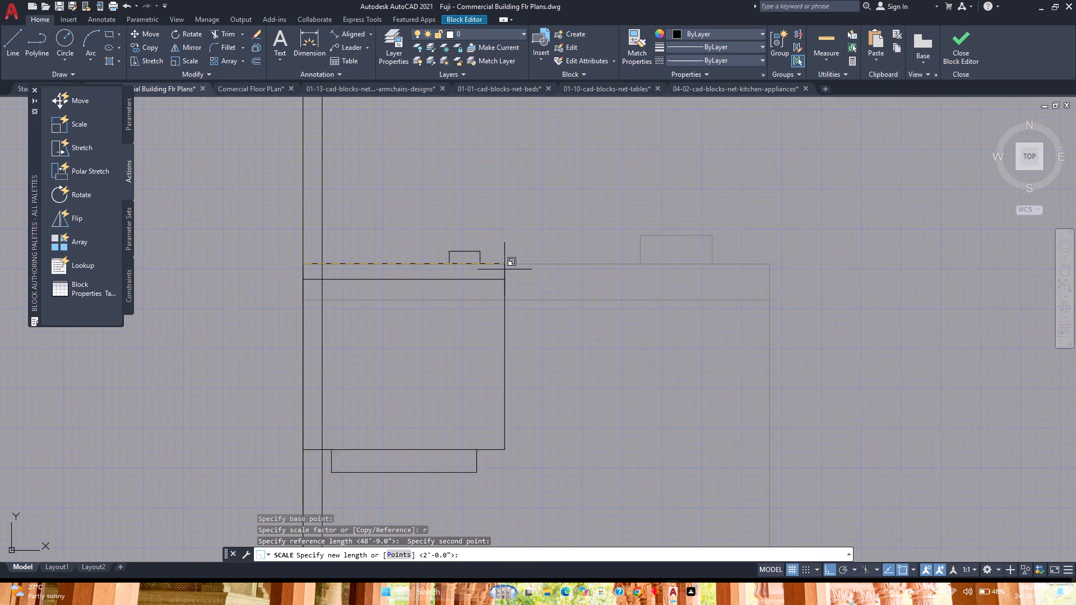
pyautogui.scroll(3, 305, 266)
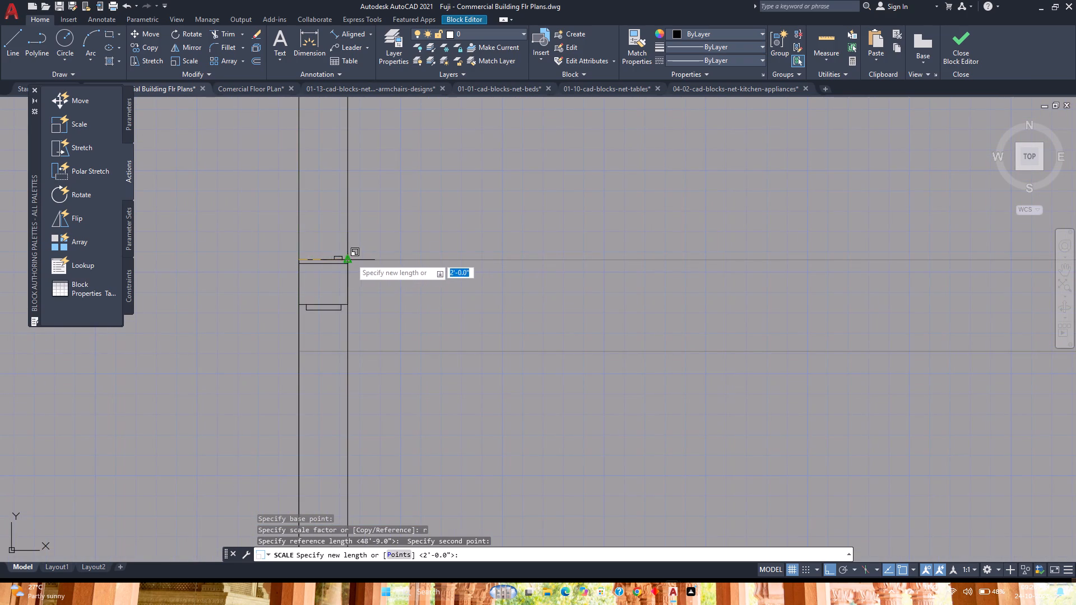
pyautogui.click(349, 259)
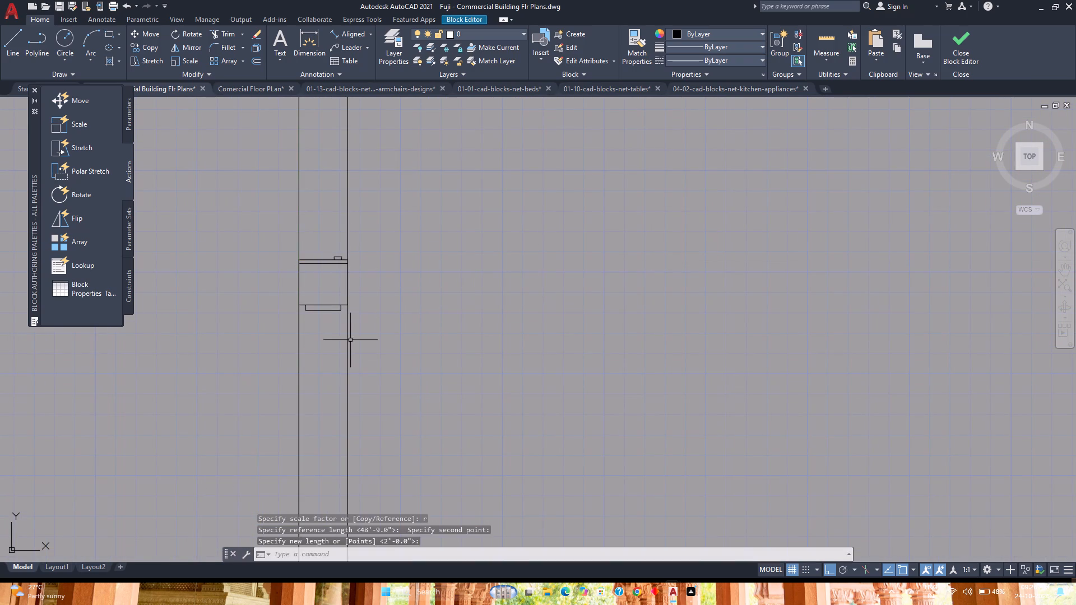
pyautogui.press('Escape')
# Delete both vertical construction lines at the refrigerator's left and right sides.
pyautogui.click(370, 391)
pyautogui.click(340, 381)
pyautogui.press('Delete')
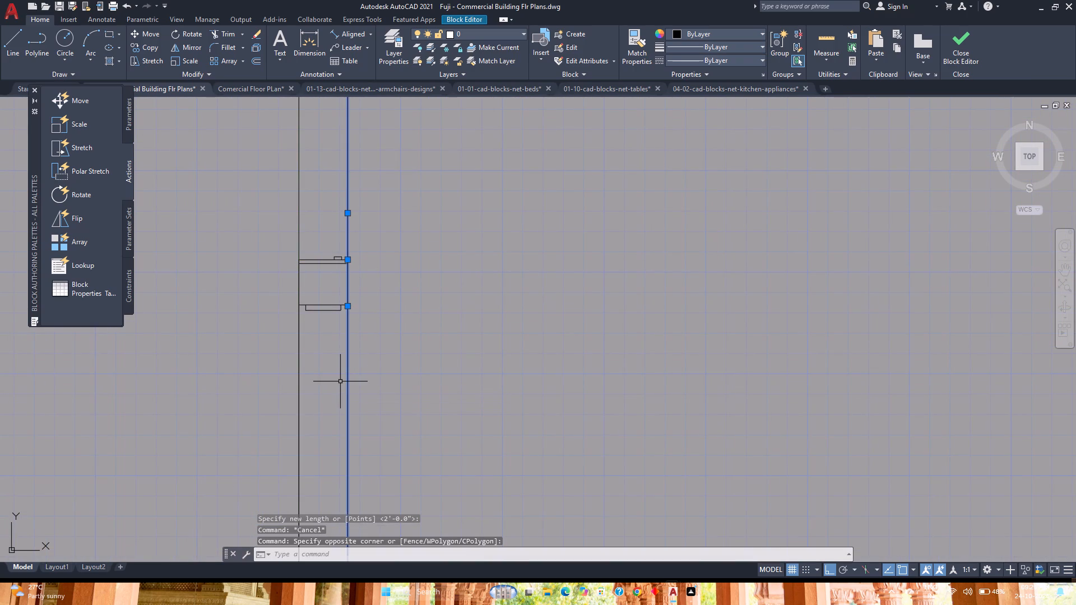
pyautogui.scroll(-2, 340, 381)
pyautogui.click(378, 277)
pyautogui.click(308, 250)
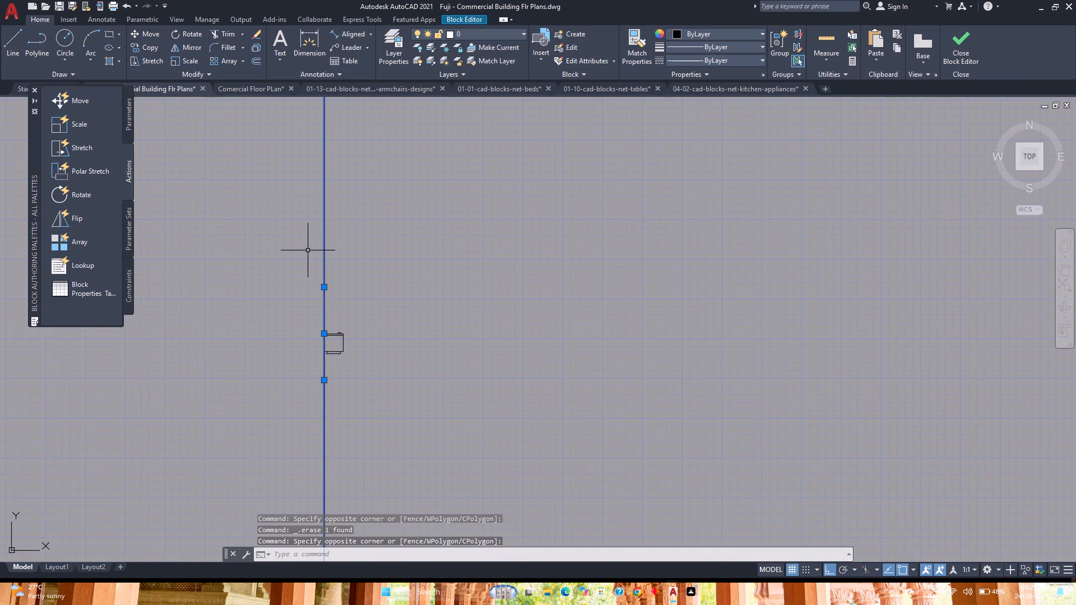
pyautogui.press('Delete')
# Trim off the part of the refrigerator's left edge line that extends below its front edge.
pyautogui.scroll(2, 331, 389)
pyautogui.moveTo(336, 369); pyautogui.dragTo(475, 402, button='middle')
pyautogui.middleClick(475, 402)
pyautogui.write('tr')
pyautogui.press('Return')
pyautogui.click(466, 394)
pyautogui.click(345, 390)
pyautogui.press('Escape')
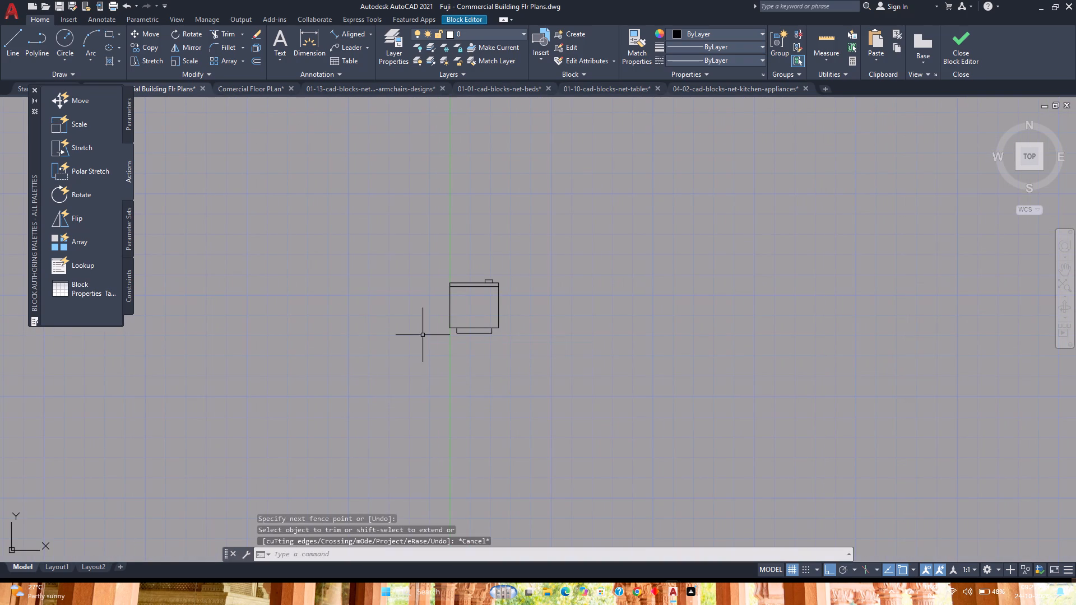
# Inspect the rescaled refrigerator's outline and check the body's width and depth with Quick Measure.
pyautogui.scroll(-4, 435, 326)
pyautogui.click(420, 301)
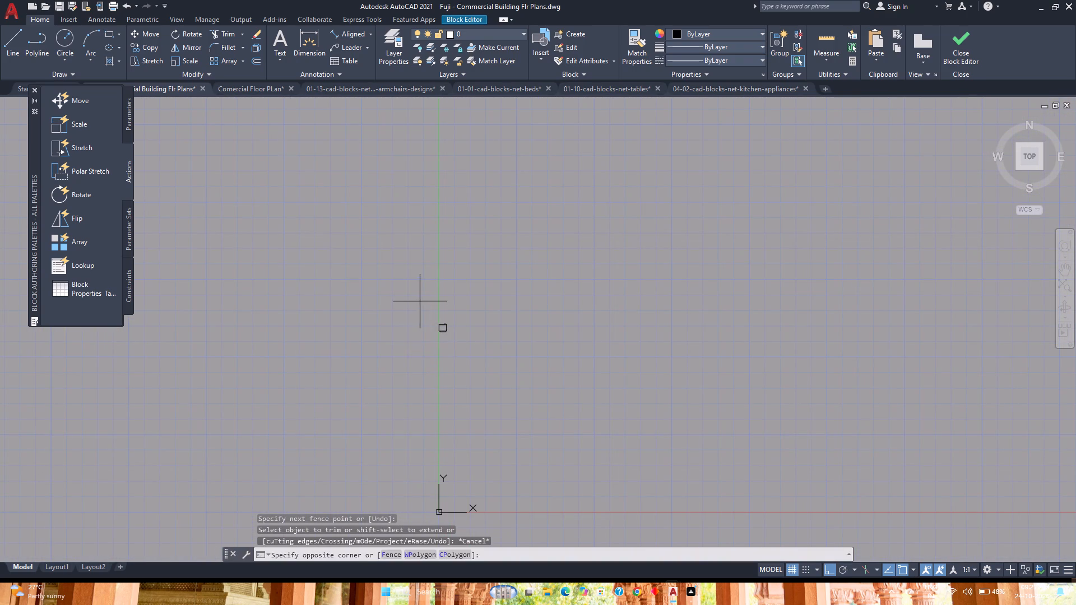
pyautogui.click(470, 374)
pyautogui.scroll(6, 426, 328)
pyautogui.scroll(1, 481, 332)
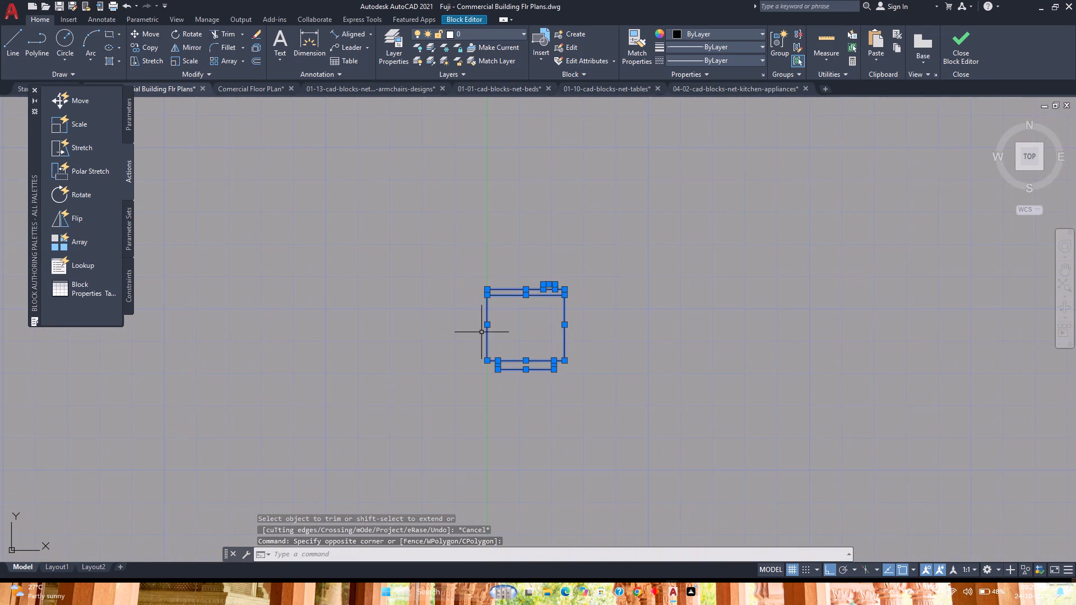
pyautogui.scroll(1, 481, 332)
pyautogui.press('Escape')
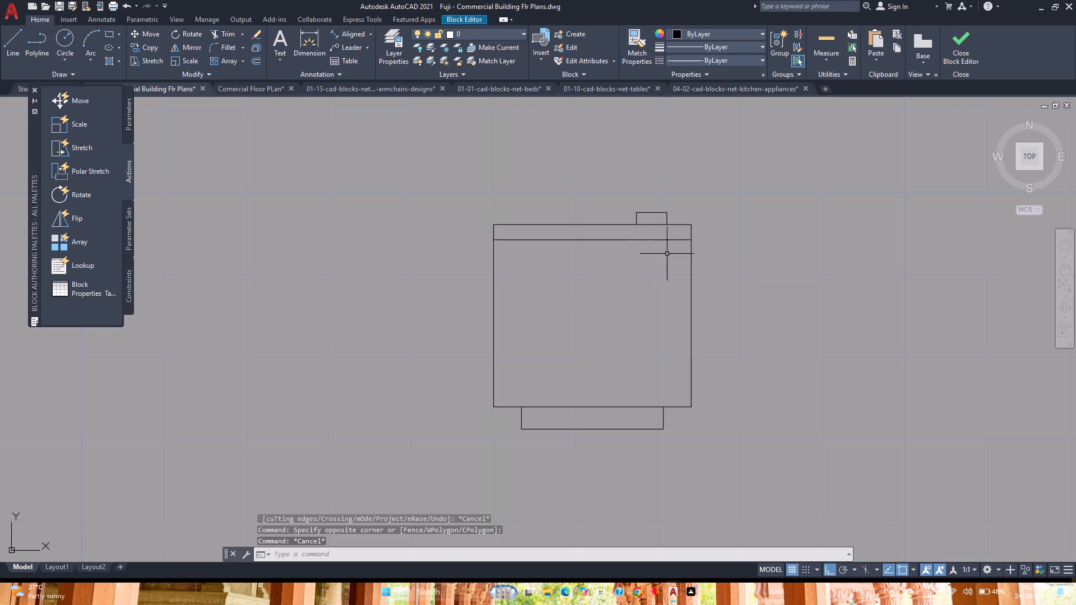
pyautogui.click(874, 31)
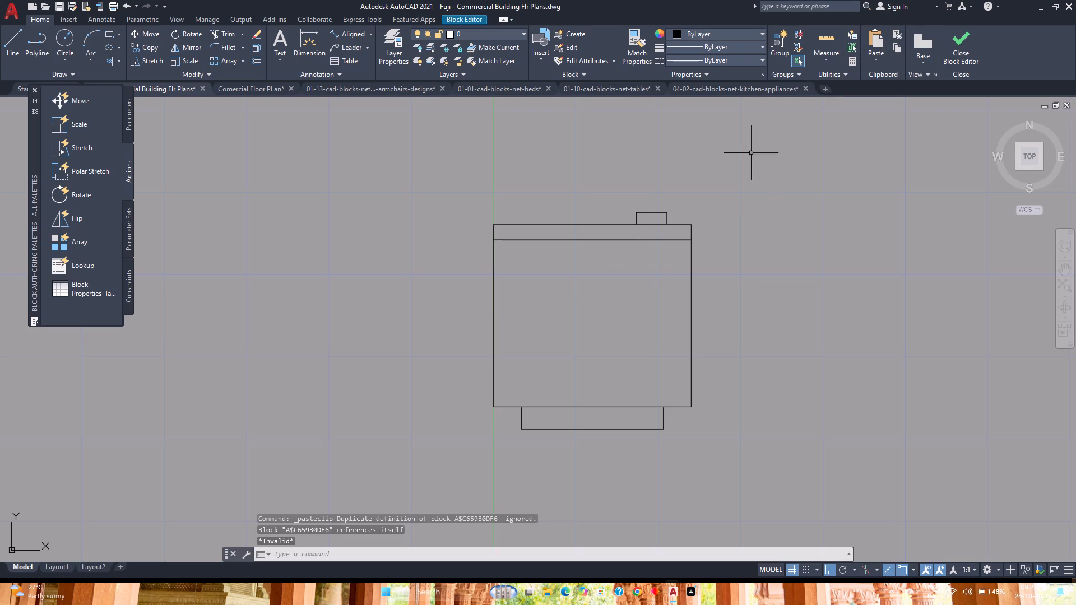
pyautogui.click(828, 44)
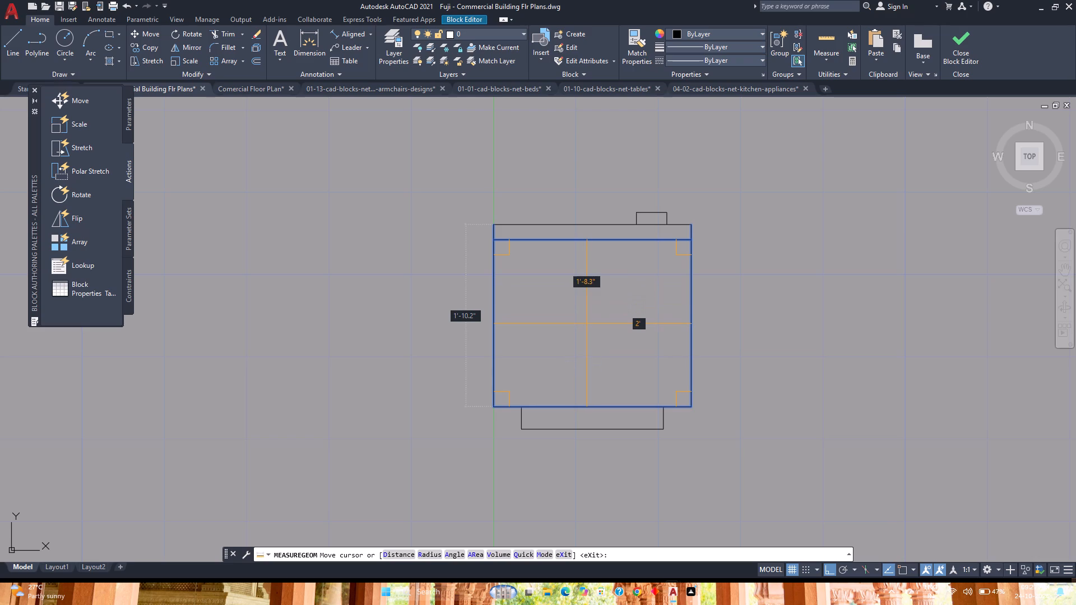
pyautogui.press('Escape')
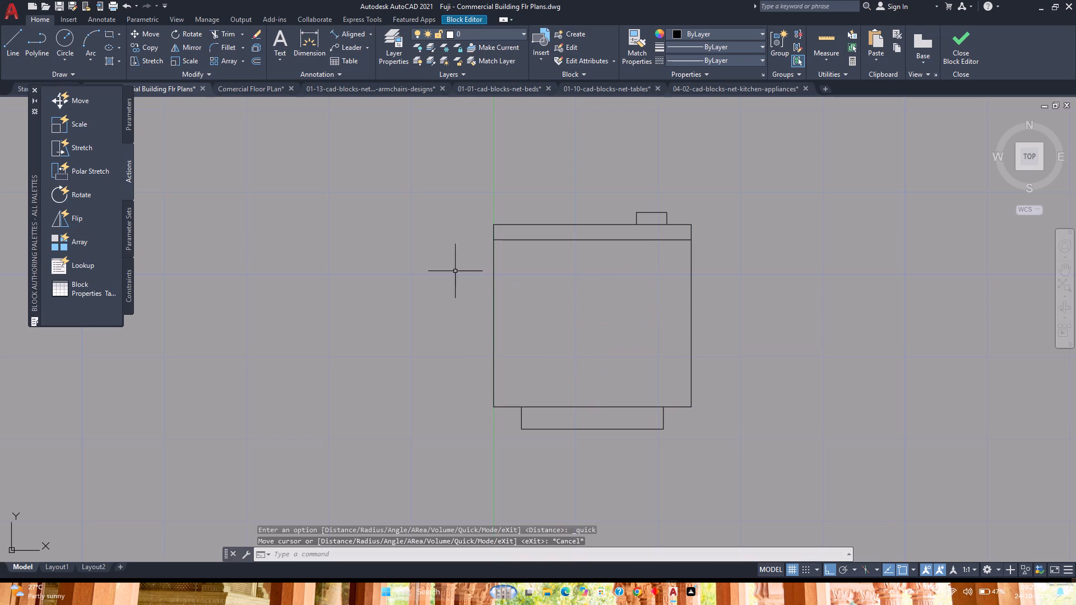
# Offset the horizontal line just inside the refrigerator's rear edge 1'6.5" toward the front.
pyautogui.click(252, 66)
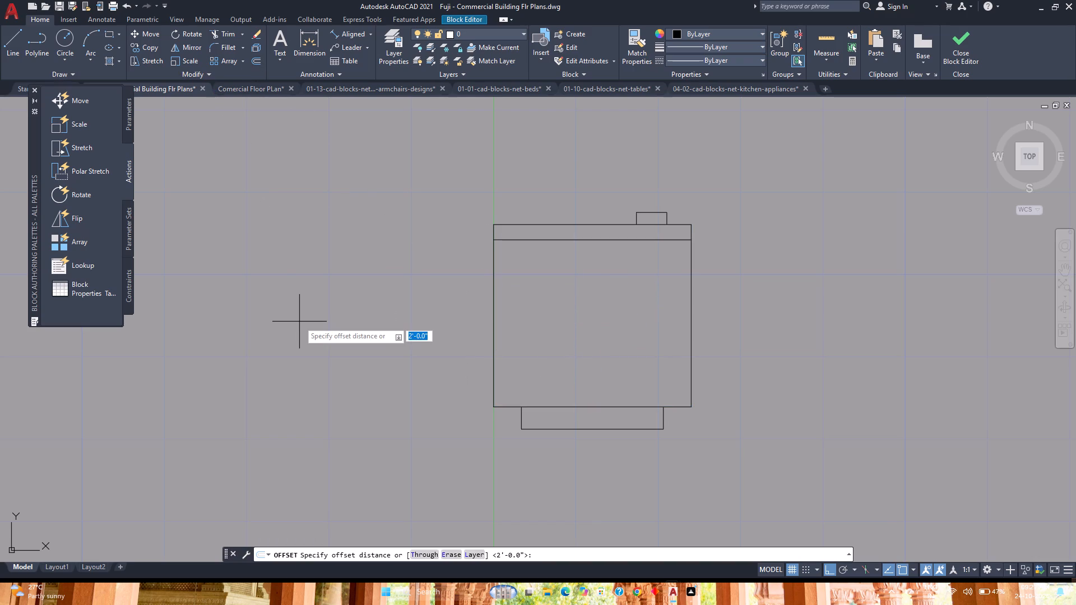
pyautogui.press('1')
pyautogui.press("'")
pyautogui.press('6')
pyautogui.write('.5"')
pyautogui.press('Return')
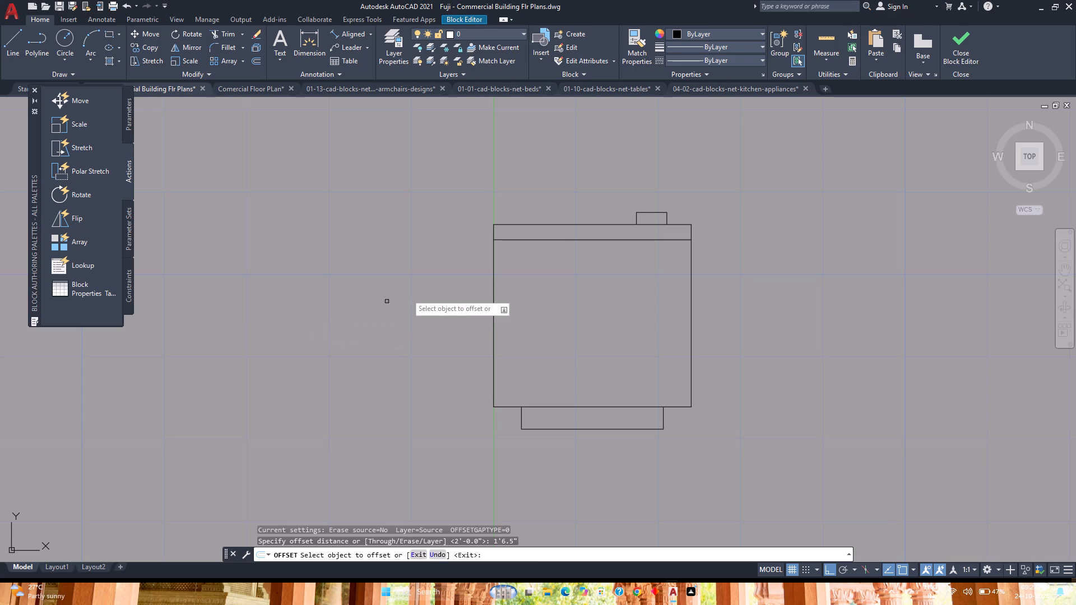
pyautogui.click(537, 239)
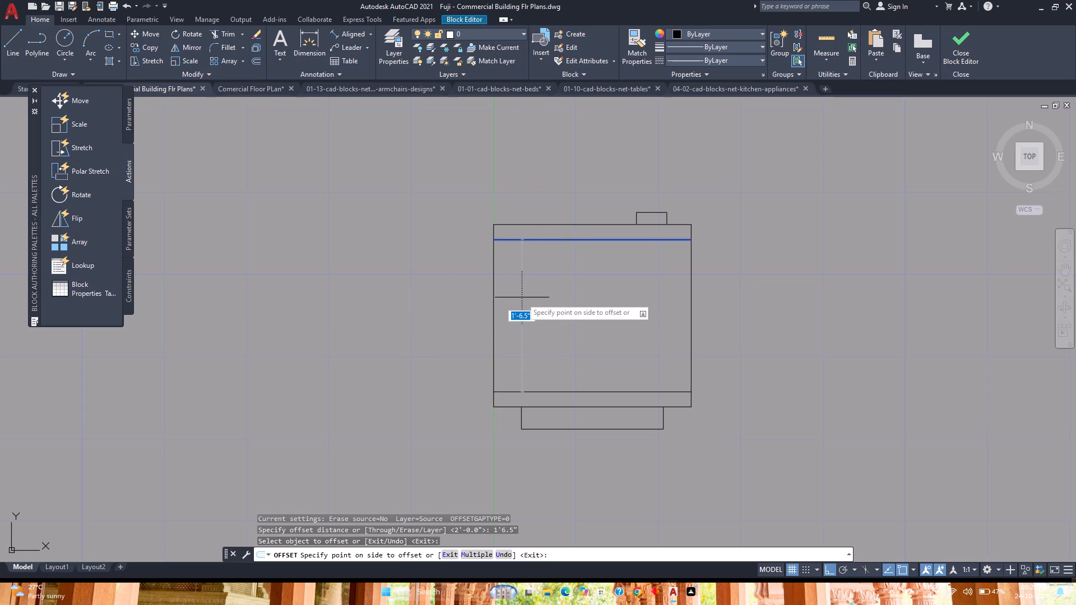
pyautogui.click(522, 299)
pyautogui.press('Escape')
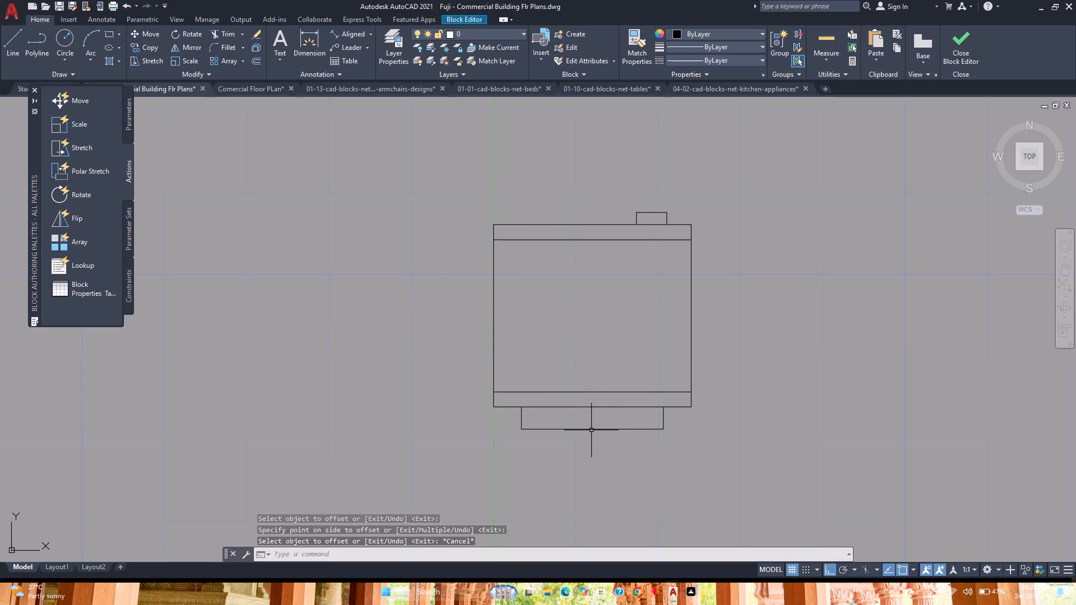
# Move the three lines of the refrigerator's front handle outline back onto the horizontal line just inside the front edge.
pyautogui.click(591, 430)
pyautogui.click(671, 422)
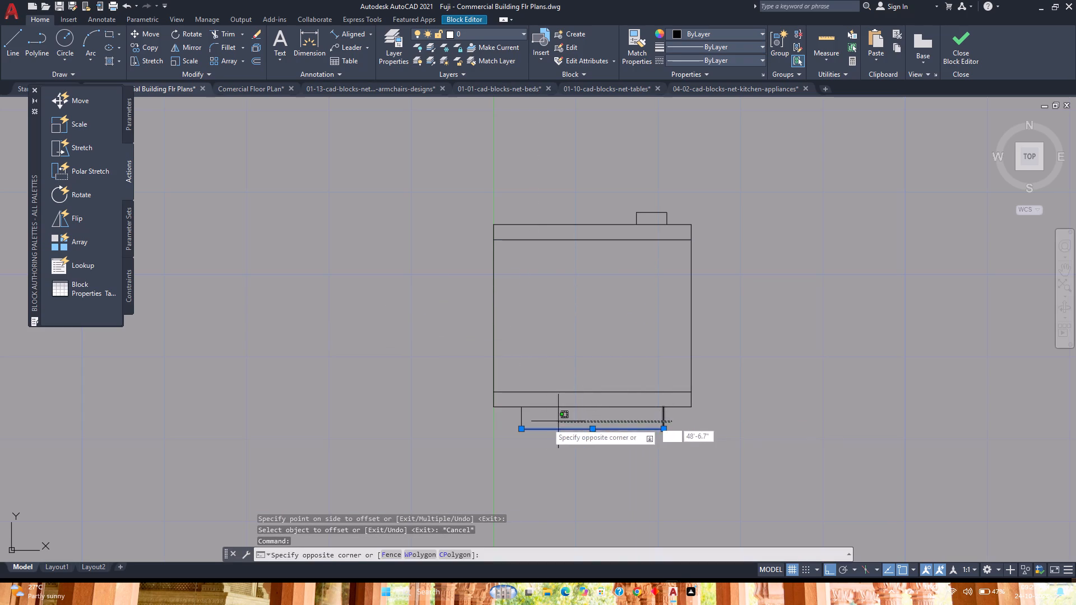
pyautogui.click(494, 420)
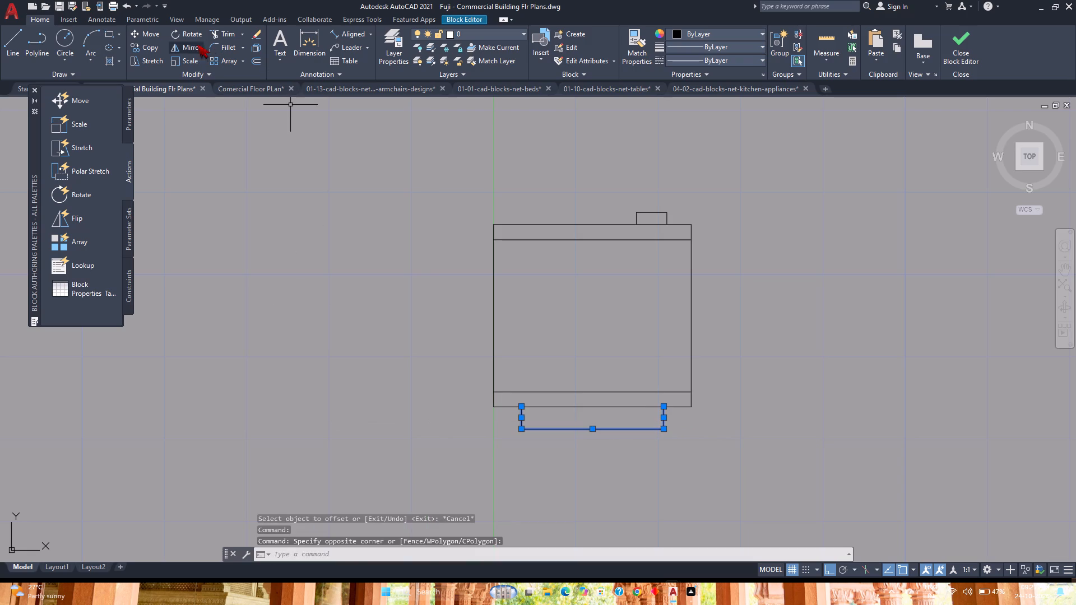
pyautogui.click(149, 32)
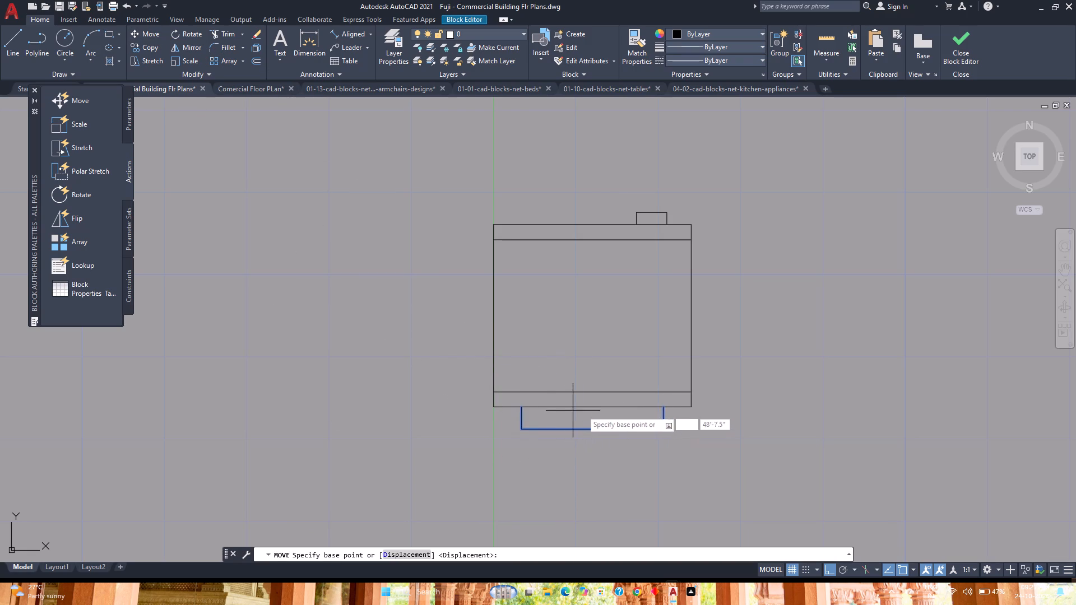
pyautogui.click(662, 408)
pyautogui.click(665, 393)
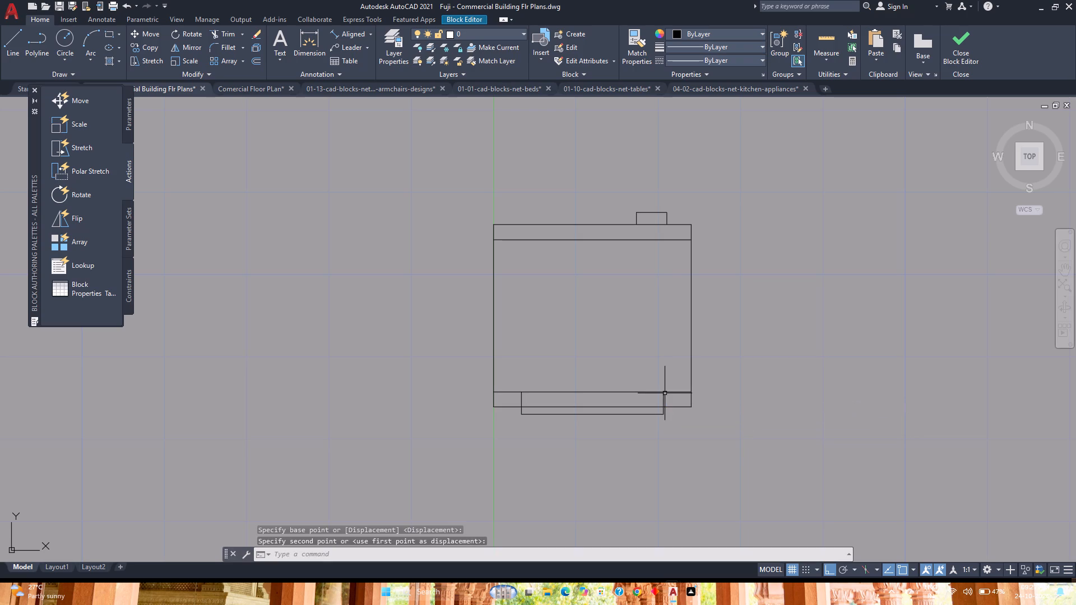
# Trim the handle lines beyond the old front edge, that edge outside the handle, and the body sides extending past the new front line.
pyautogui.press('t')
pyautogui.press('r')
pyautogui.press('Return')
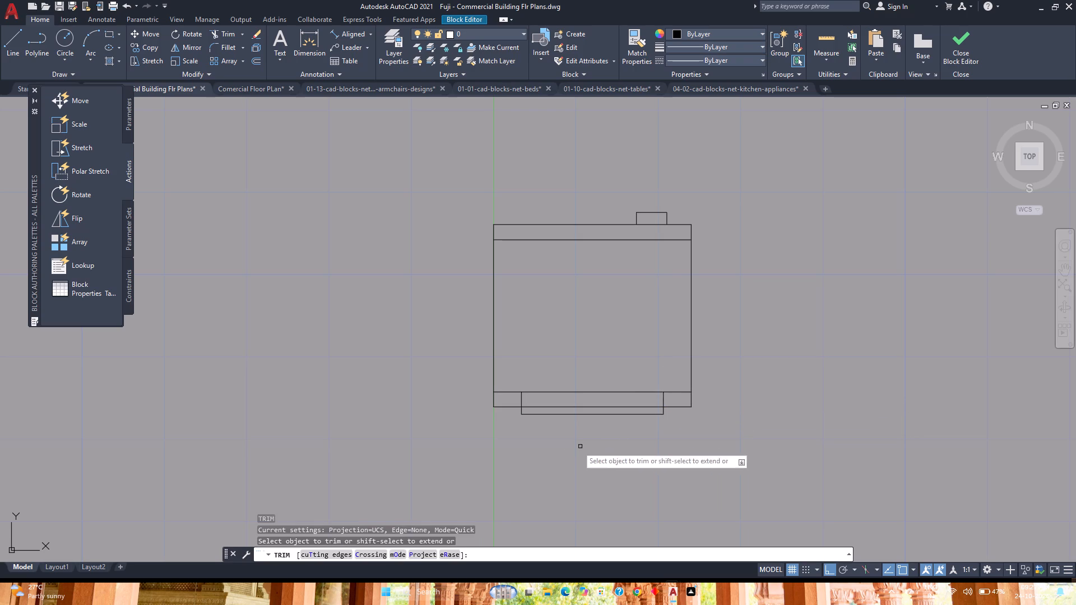
pyautogui.scroll(3, 544, 429)
pyautogui.moveTo(460, 361); pyautogui.dragTo(499, 384)
pyautogui.moveTo(499, 384); pyautogui.dragTo(501, 390)
pyautogui.click(505, 404)
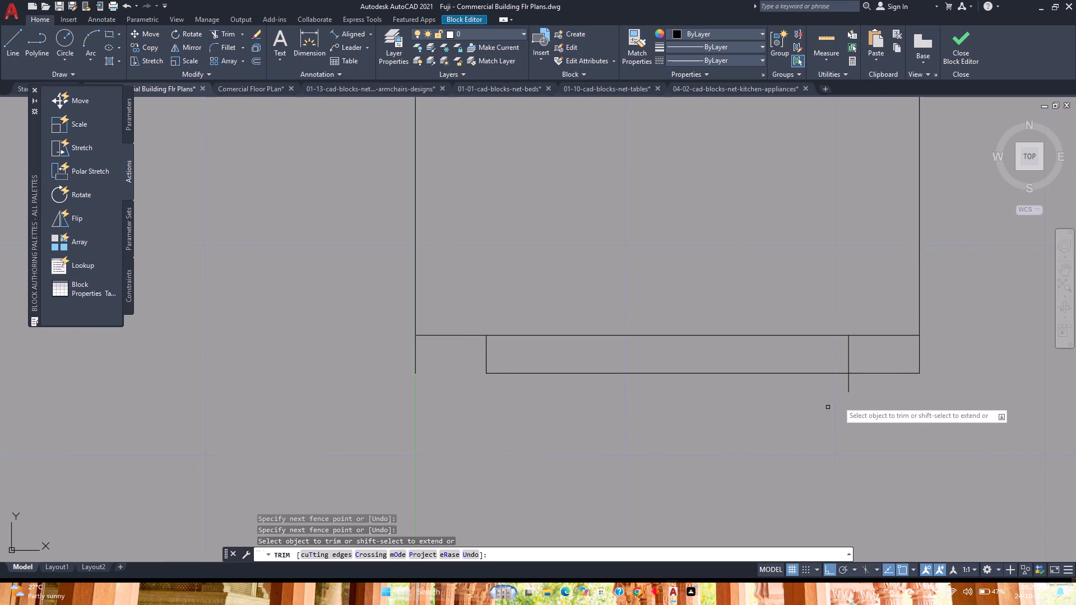
pyautogui.click(878, 367)
pyautogui.click(823, 389)
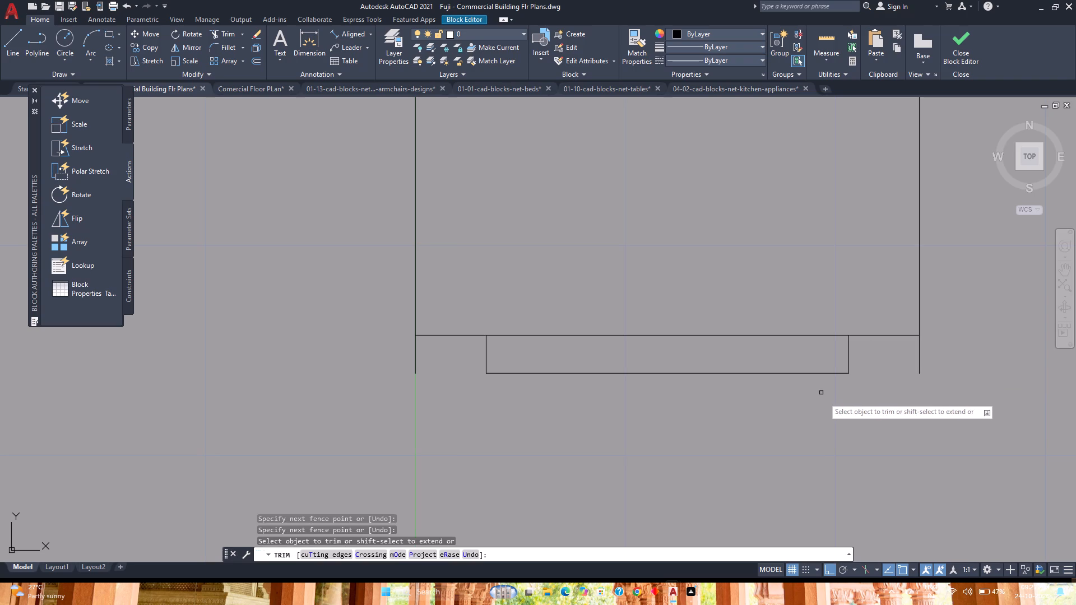
pyautogui.click(988, 350)
pyautogui.click(899, 360)
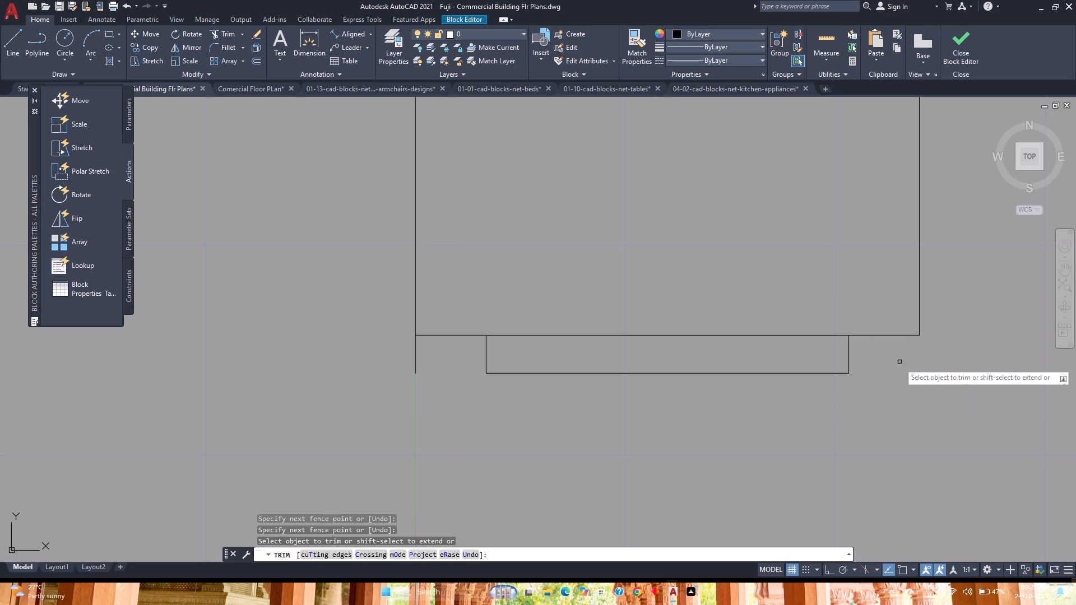
pyautogui.click(440, 364)
pyautogui.click(361, 344)
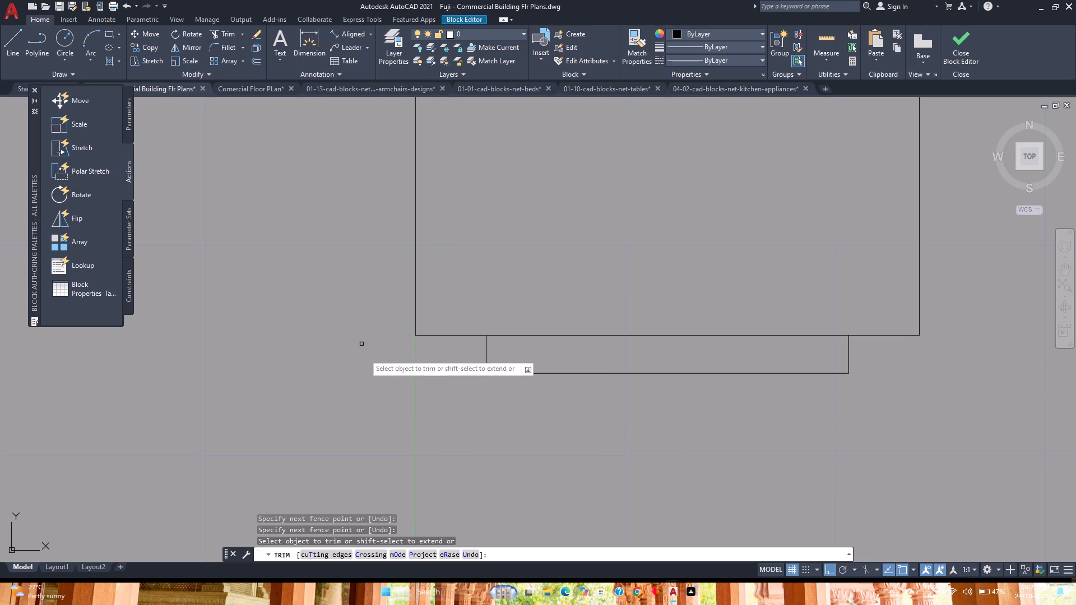
pyautogui.press('Escape')
# Close the Block Editor, saving the changes to the refrigerator block.
pyautogui.scroll(-3, 401, 403)
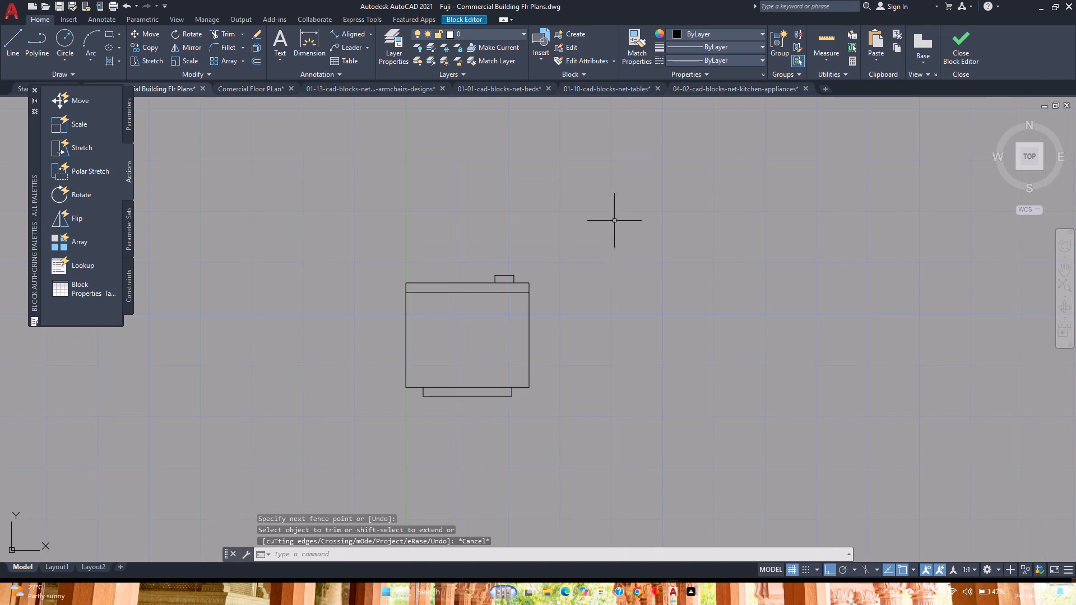
pyautogui.click(962, 43)
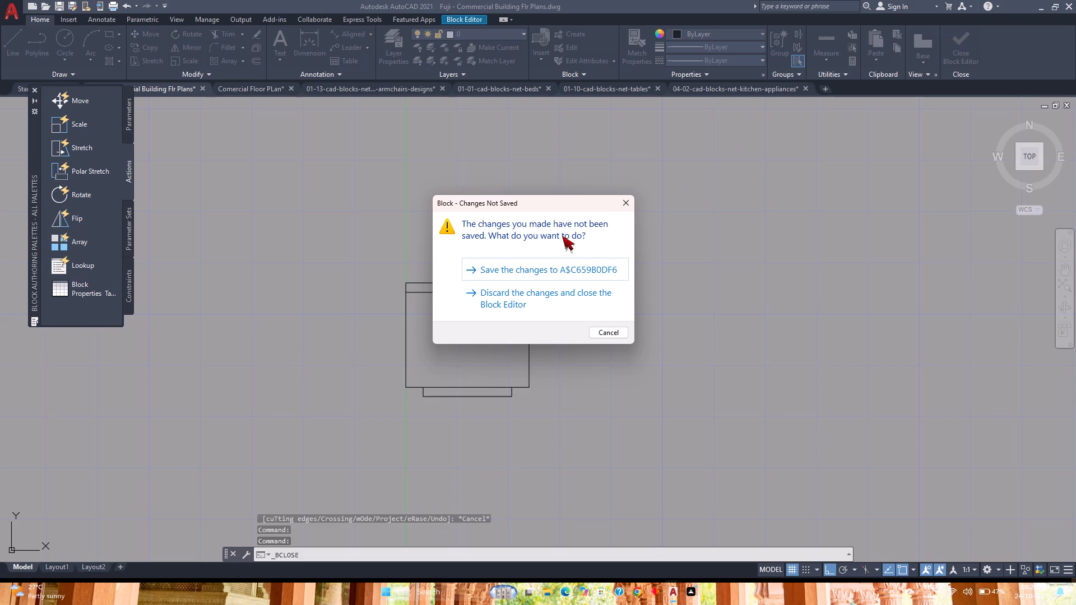
pyautogui.click(562, 267)
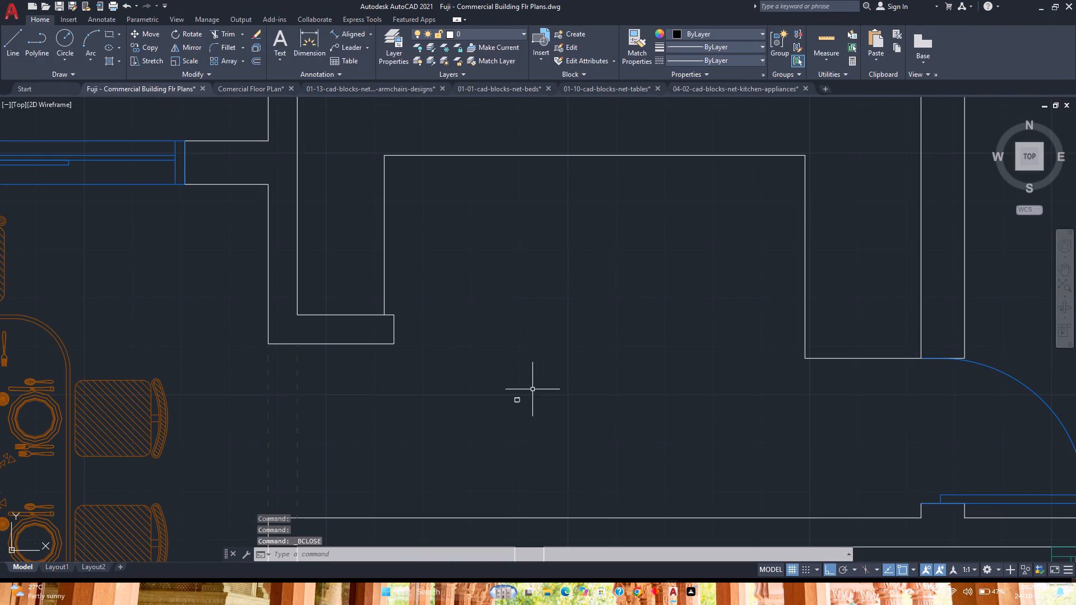
# Draw a vertical construction line through the refrigerator block's front left corner in the floor plan.
pyautogui.scroll(5, 526, 399)
pyautogui.click(485, 441)
pyautogui.click(393, 350)
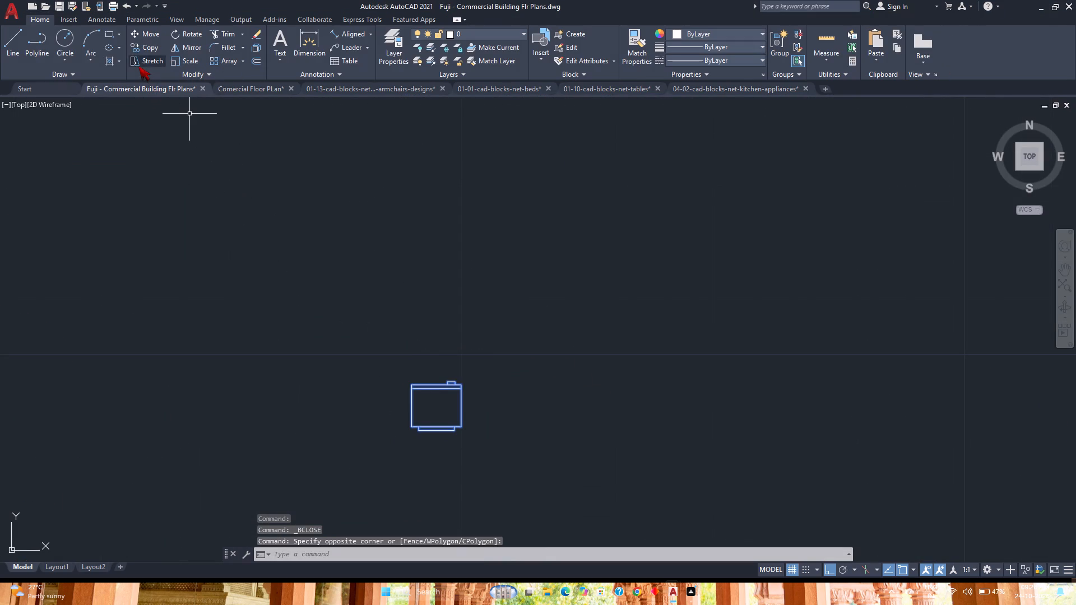
pyautogui.write('xl')
pyautogui.press('Return')
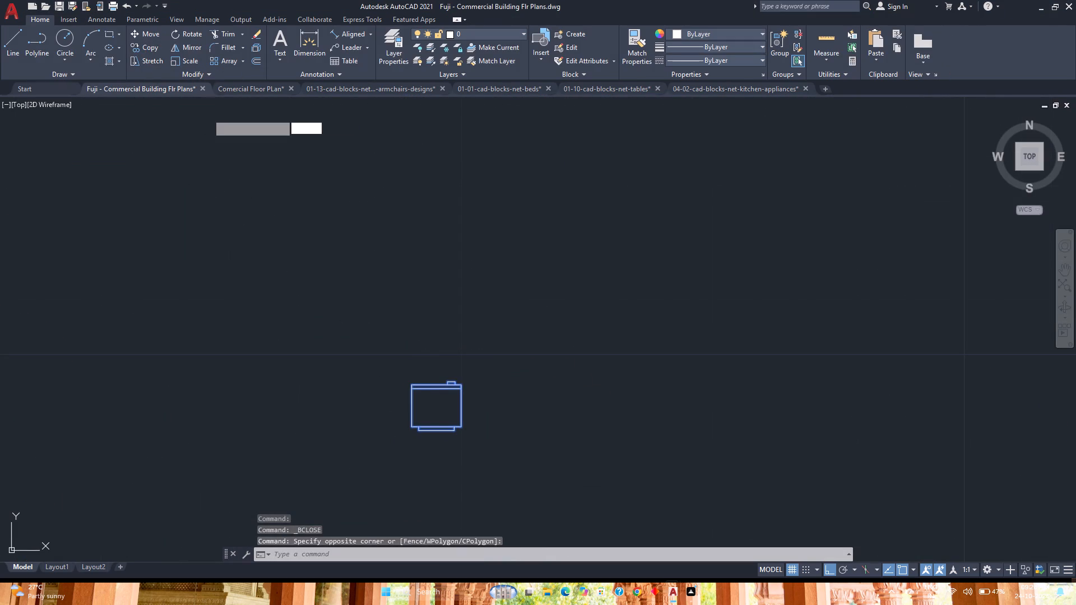
pyautogui.press('v')
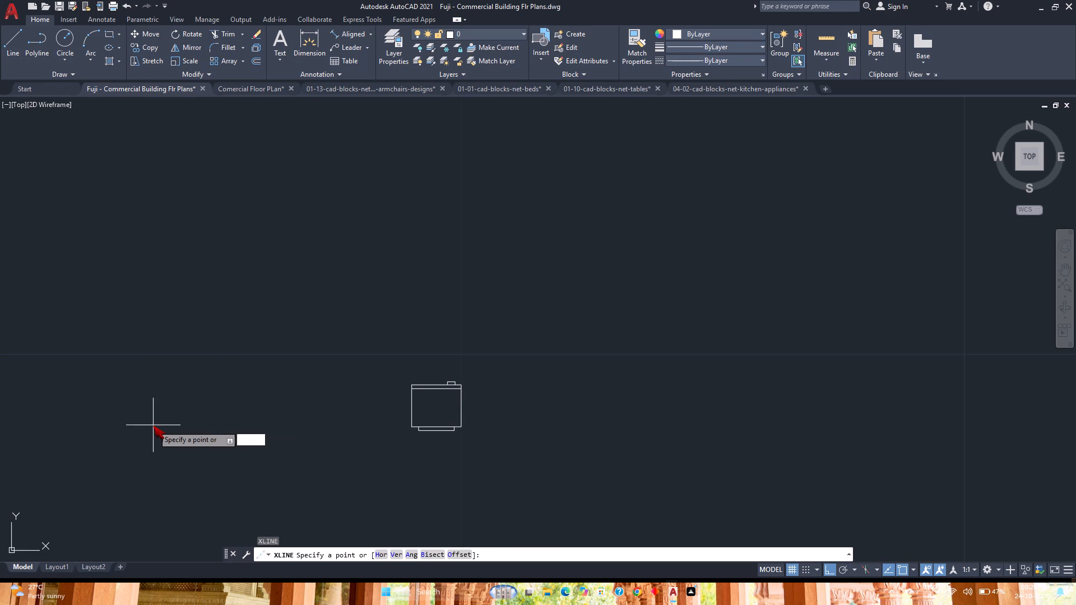
pyautogui.press('Return')
pyautogui.scroll(2, 382, 451)
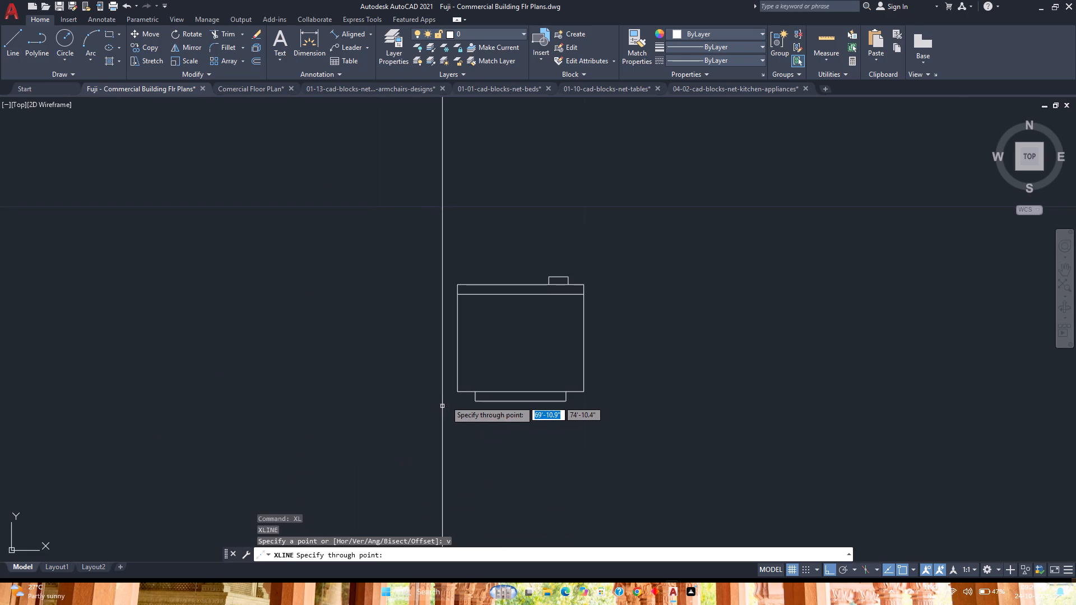
pyautogui.click(460, 392)
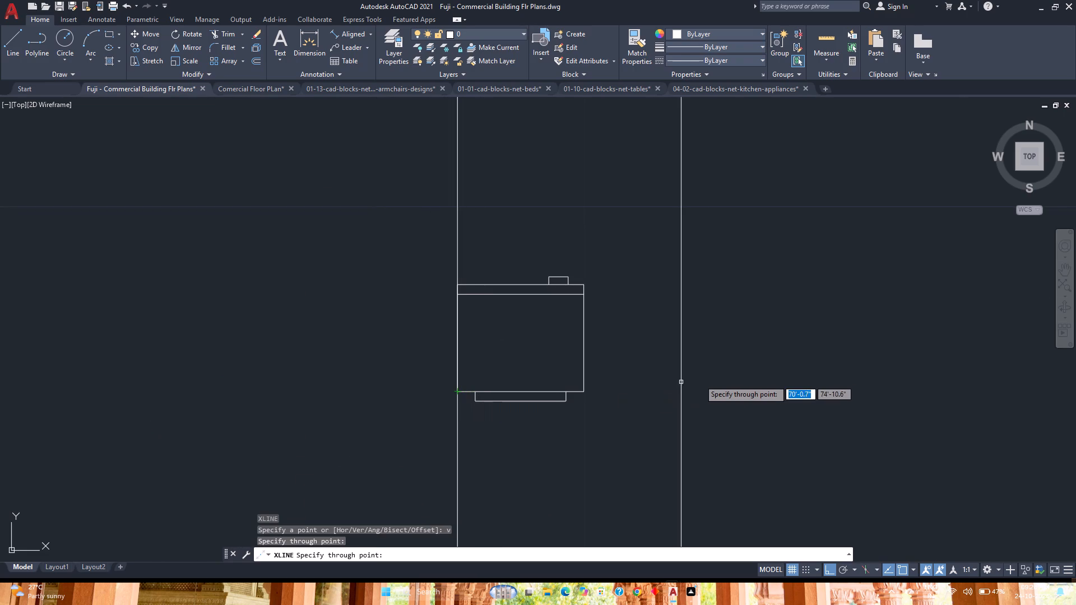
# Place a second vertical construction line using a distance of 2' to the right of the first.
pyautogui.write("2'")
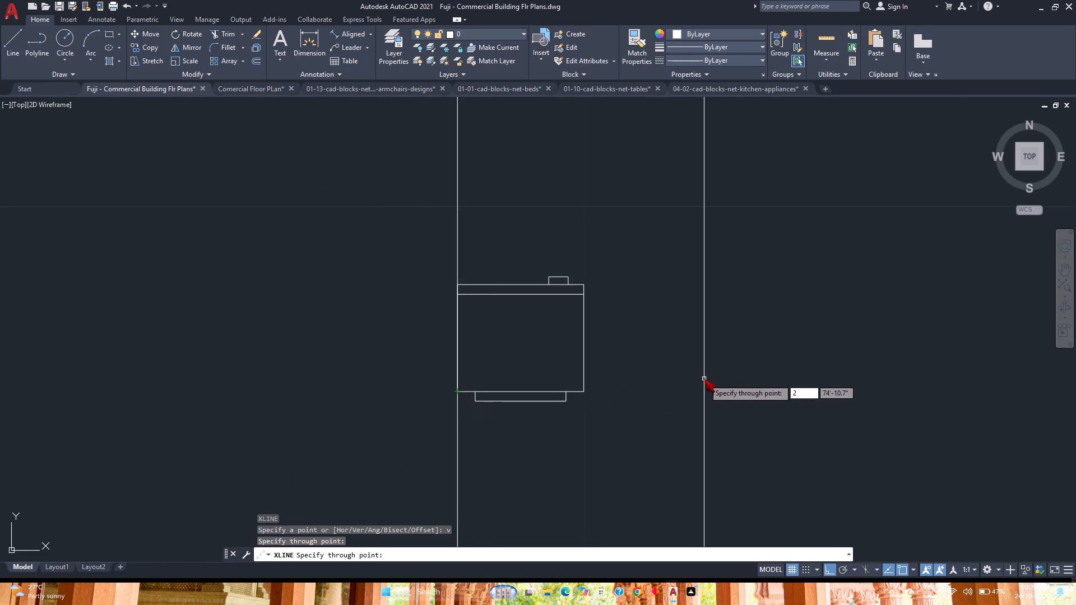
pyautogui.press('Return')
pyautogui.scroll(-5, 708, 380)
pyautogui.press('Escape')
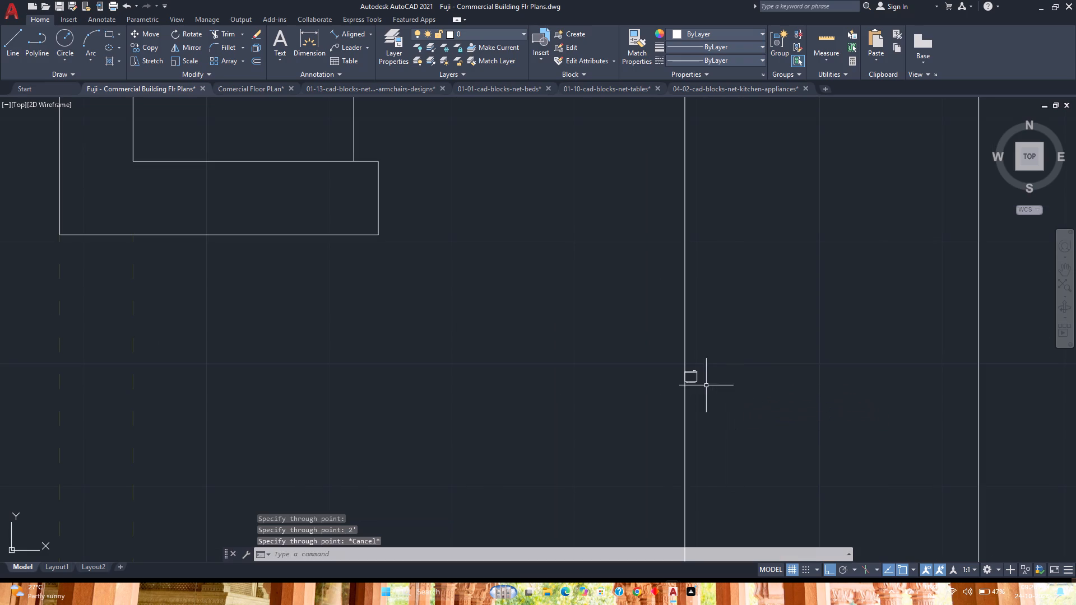
# Offset the vertical construction line at the refrigerator's left side 2' to the right.
pyautogui.click(259, 59)
pyautogui.write("2'")
pyautogui.press('Return')
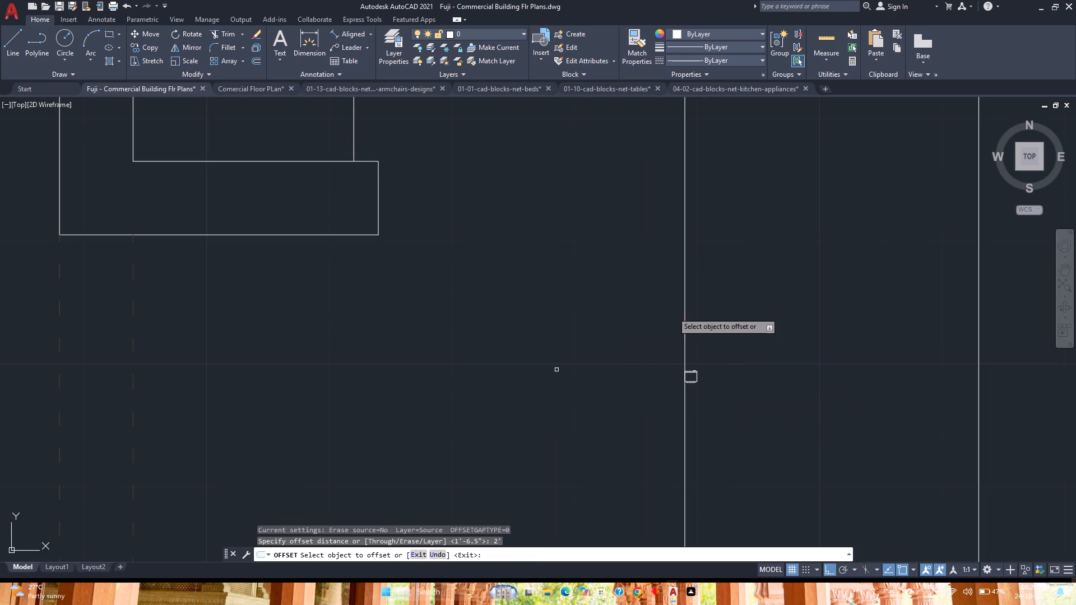
pyautogui.click(686, 294)
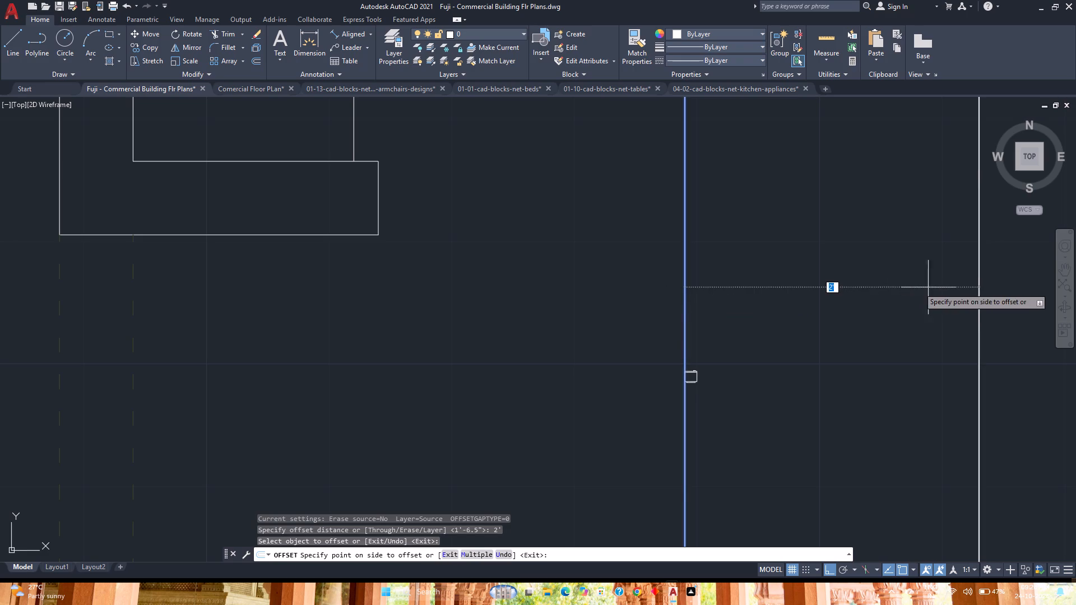
pyautogui.scroll(1, 965, 292)
pyautogui.scroll(2, 1016, 273)
pyautogui.scroll(7, 952, 283)
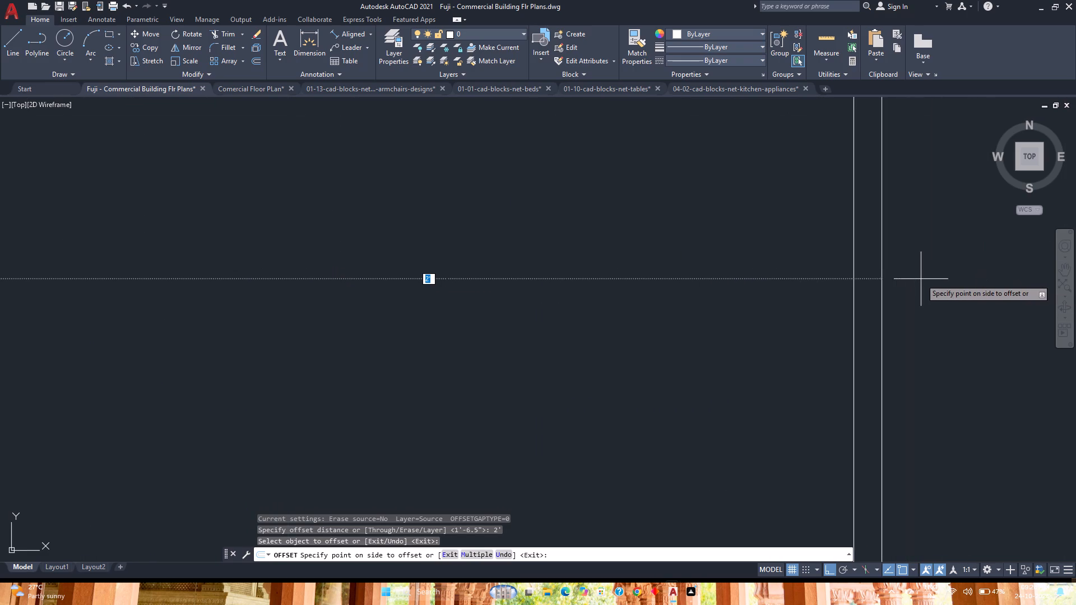
pyautogui.click(921, 279)
pyautogui.press('Escape')
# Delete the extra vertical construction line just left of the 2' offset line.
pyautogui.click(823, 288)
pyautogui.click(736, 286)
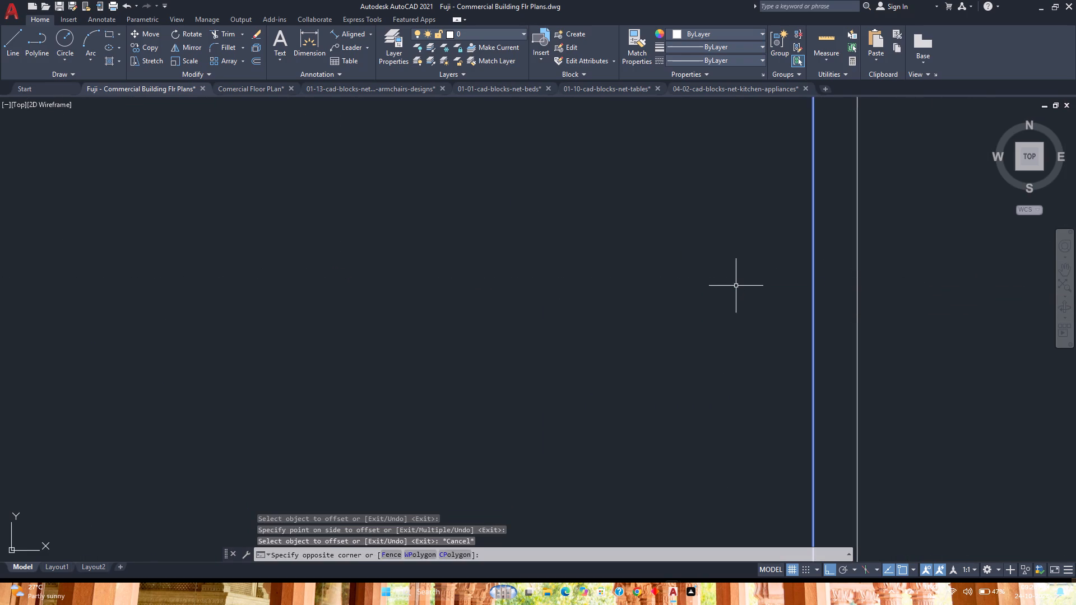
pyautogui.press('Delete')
# Scale the refrigerator block up freehand from its front left corner to about 1'-8" wide.
pyautogui.scroll(-10, 740, 304)
pyautogui.scroll(-1, 684, 313)
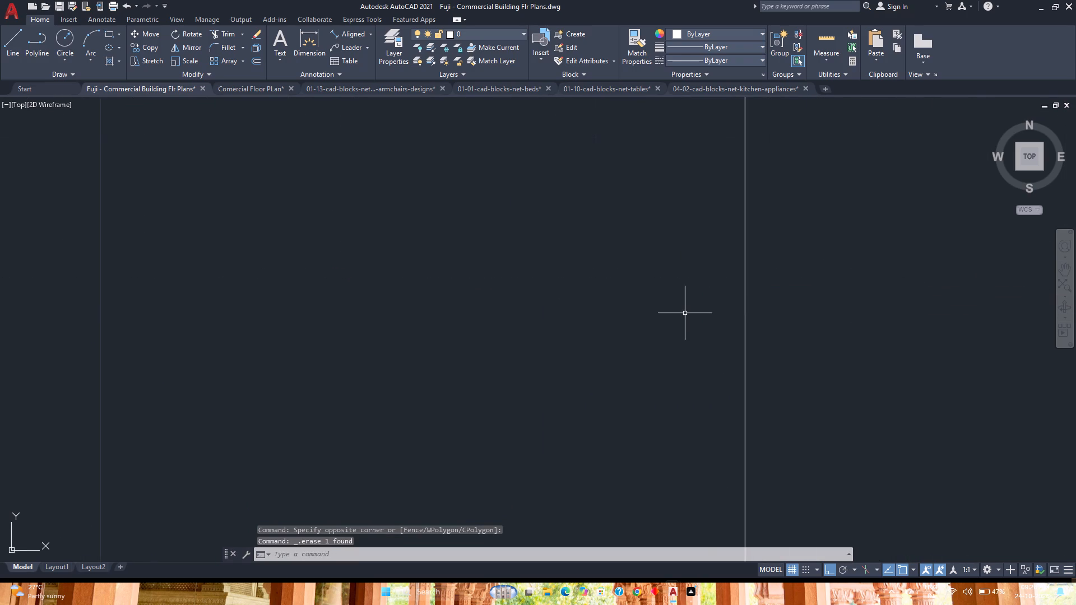
pyautogui.scroll(-5, 684, 314)
pyautogui.scroll(4, 517, 382)
pyautogui.click(494, 347)
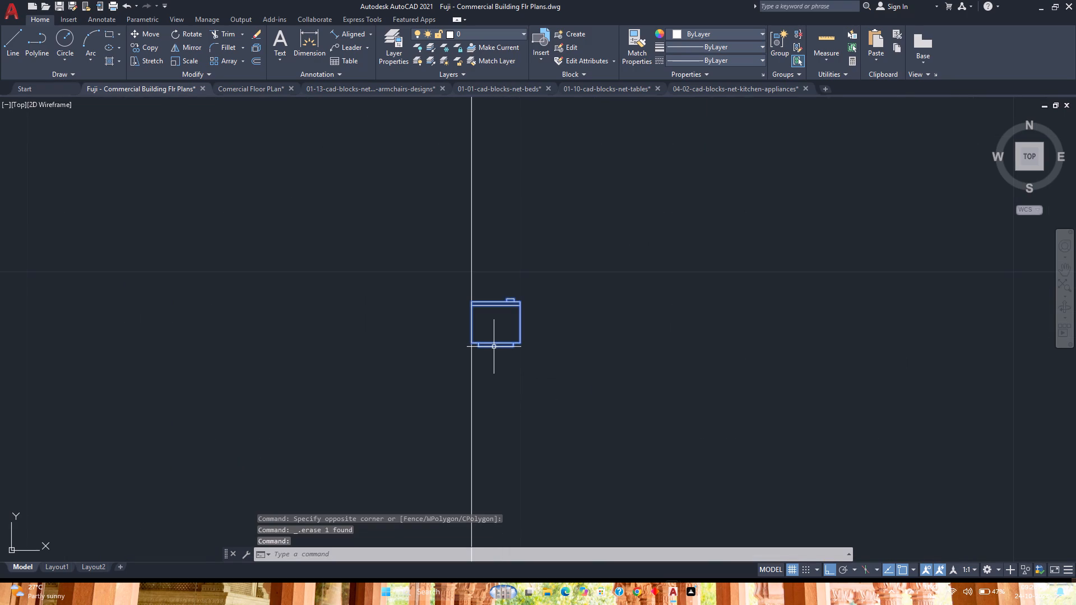
pyautogui.write('sc')
pyautogui.press('Return')
pyautogui.scroll(3, 484, 347)
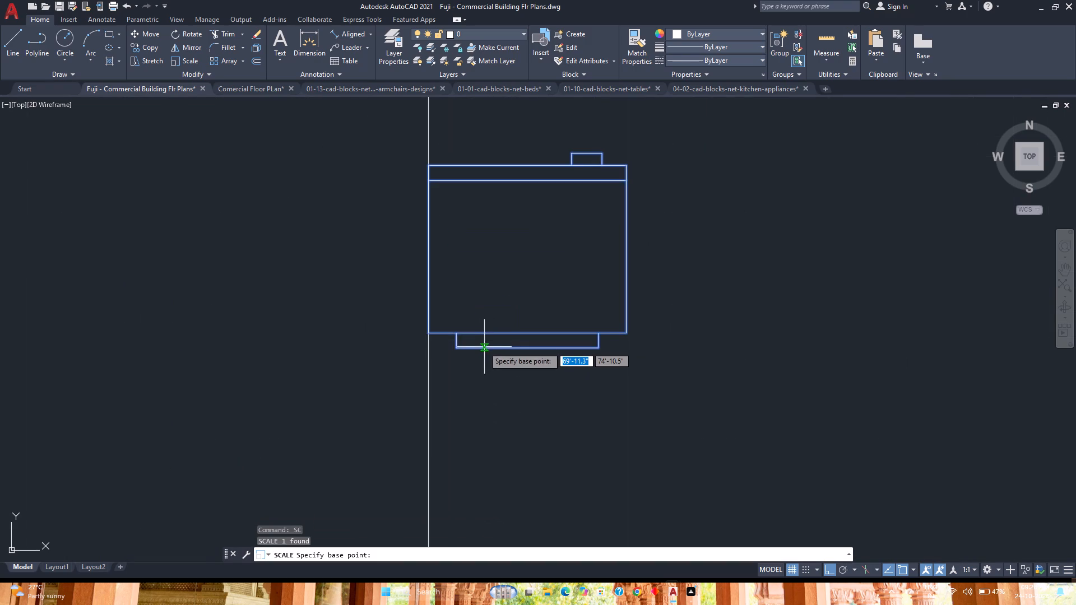
pyautogui.click(429, 333)
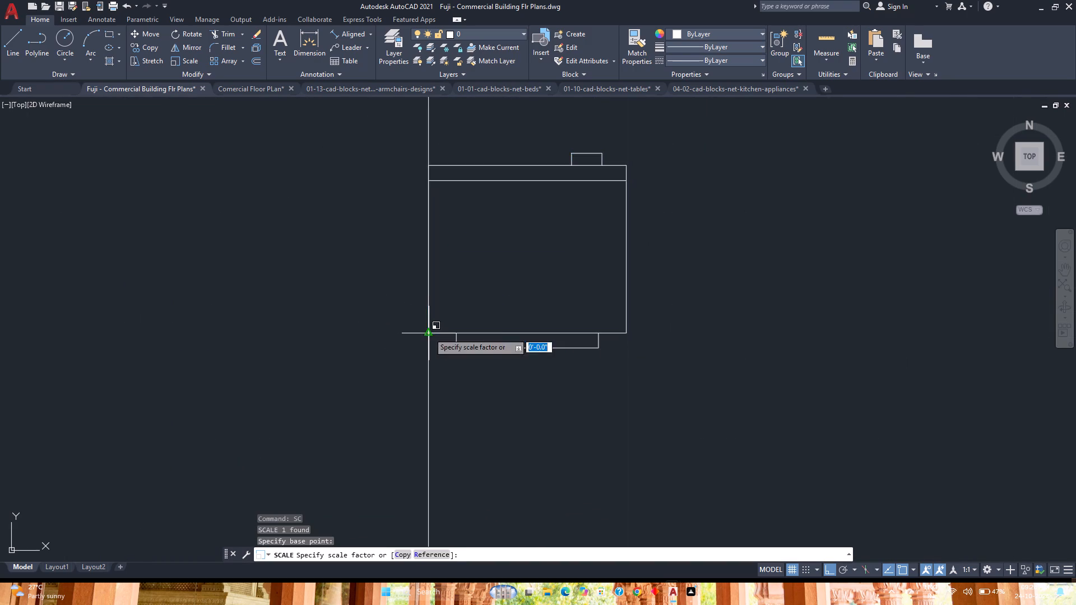
pyautogui.scroll(-10, 534, 333)
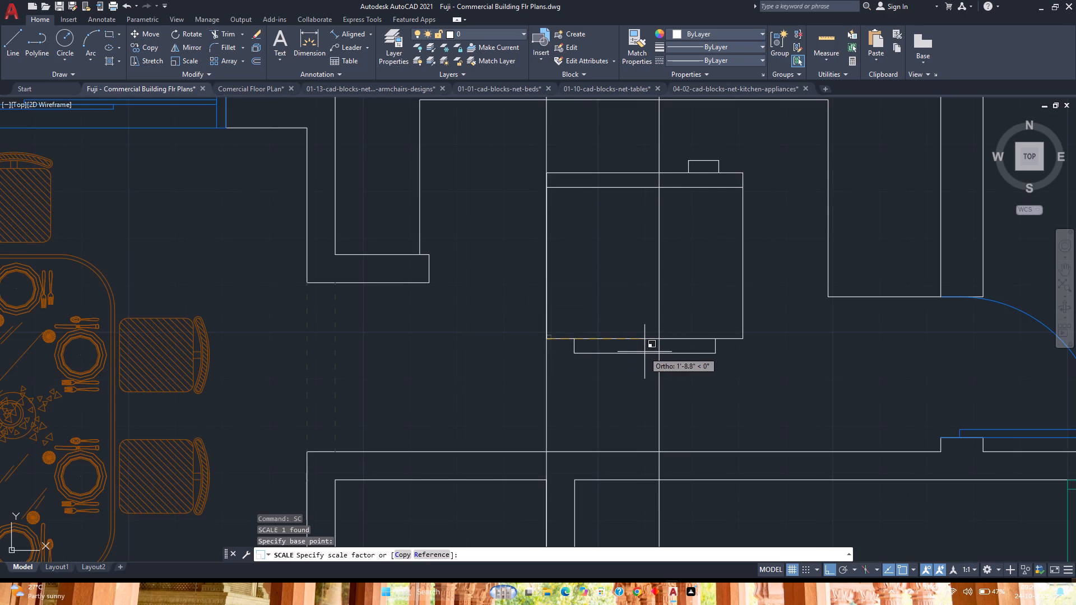
pyautogui.click(594, 341)
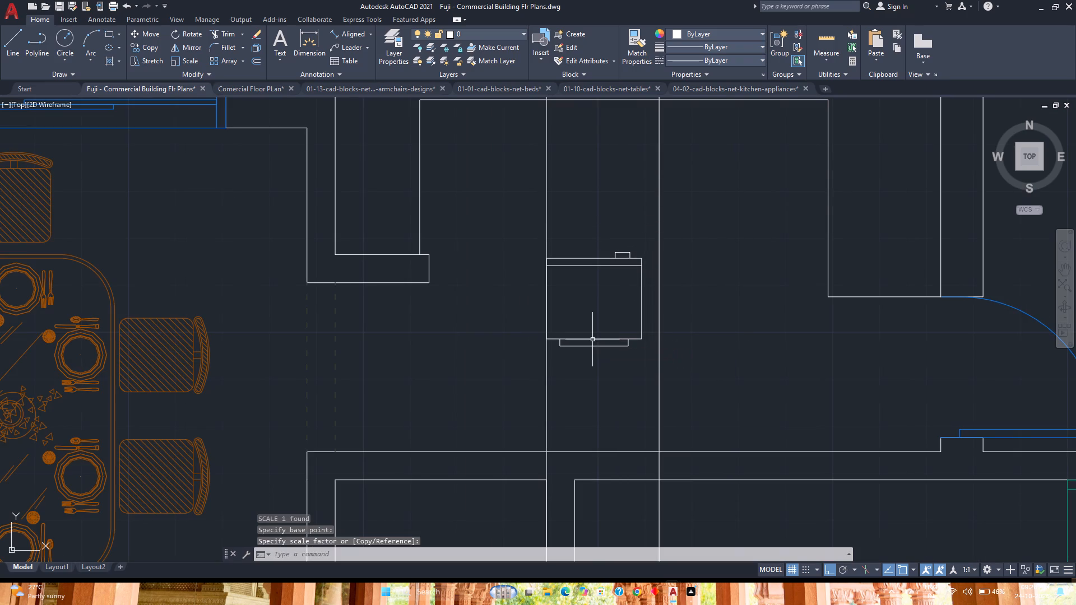
# Scale the refrigerator block by reference from its front left corner, matching its front edge to the 2' construction line spacing.
pyautogui.click(592, 339)
pyautogui.write('sc')
pyautogui.press('Return')
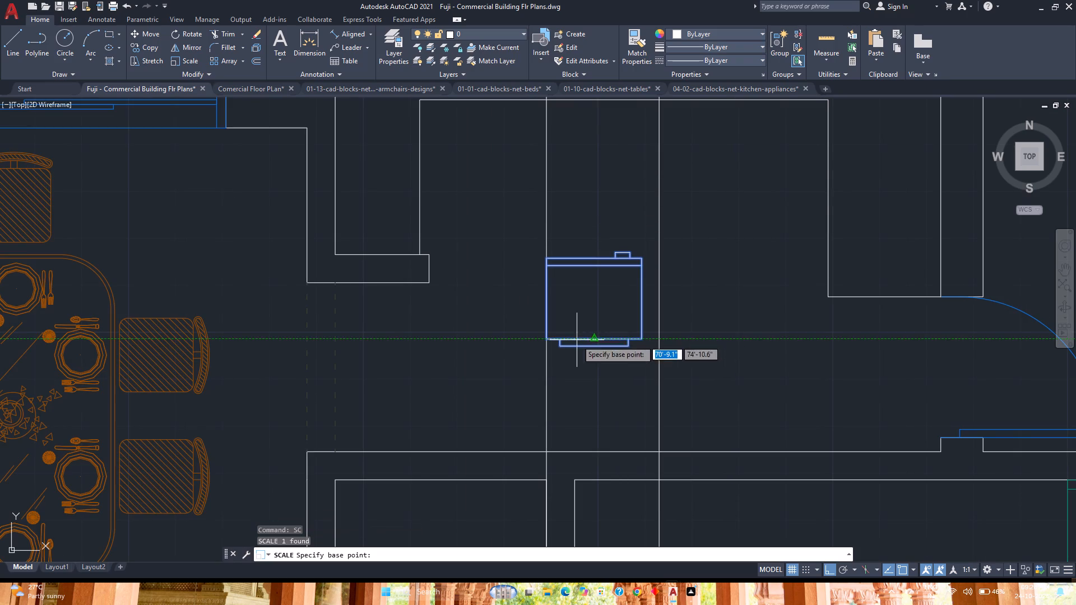
pyautogui.scroll(6, 548, 336)
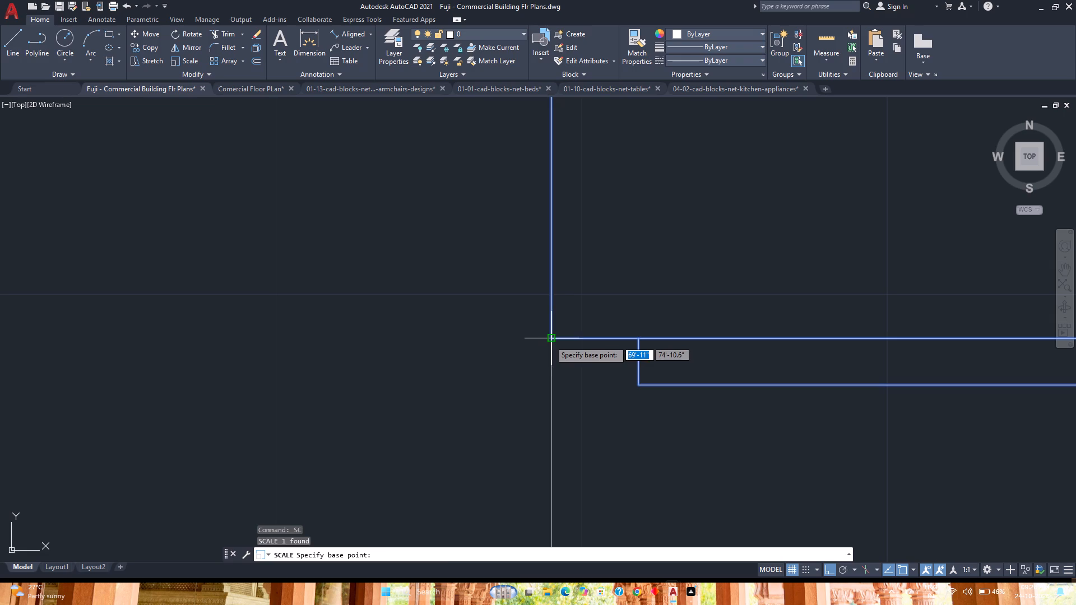
pyautogui.click(550, 341)
pyautogui.press('r')
pyautogui.press('Return')
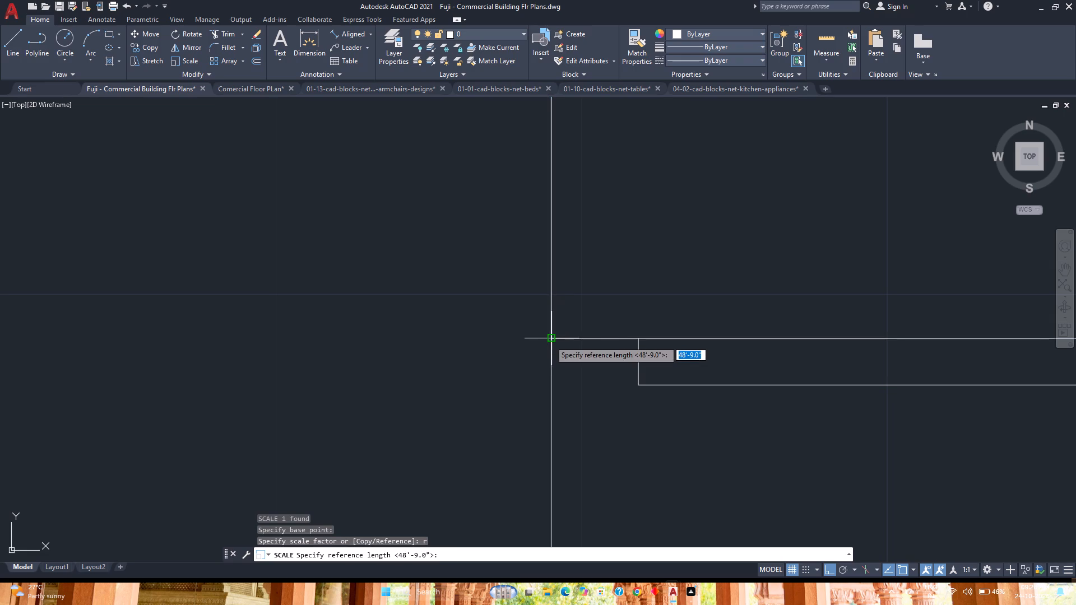
pyautogui.click(550, 341)
pyautogui.scroll(-3, 550, 341)
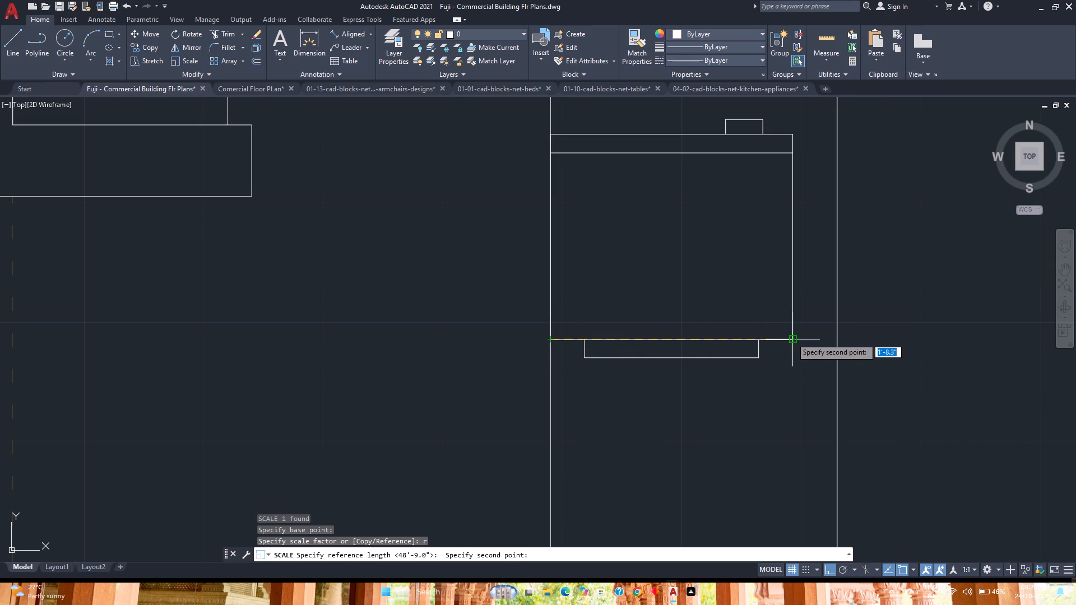
pyautogui.click(792, 338)
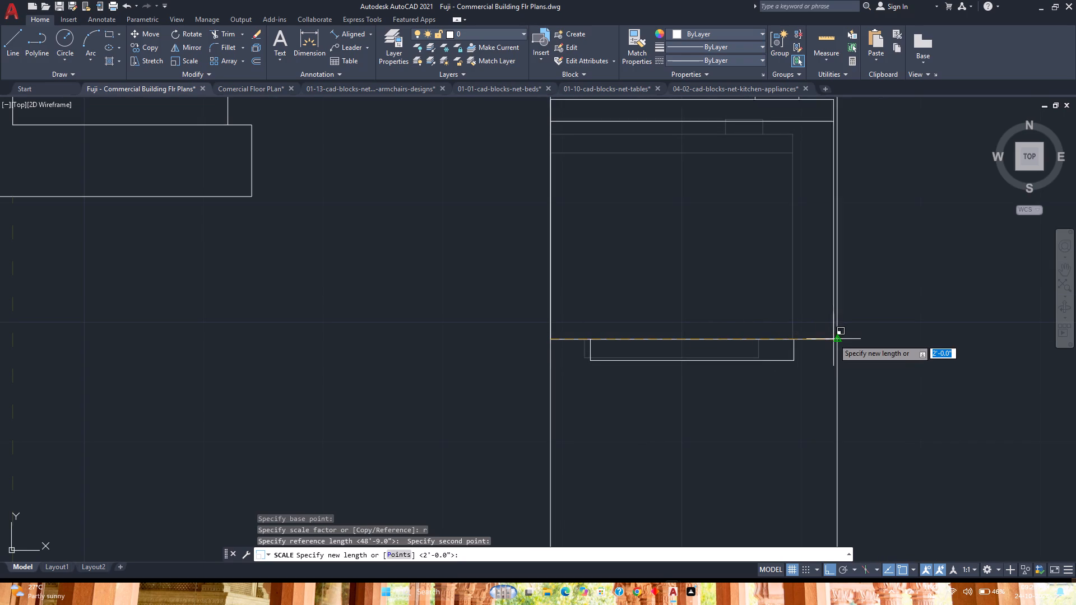
pyautogui.click(836, 340)
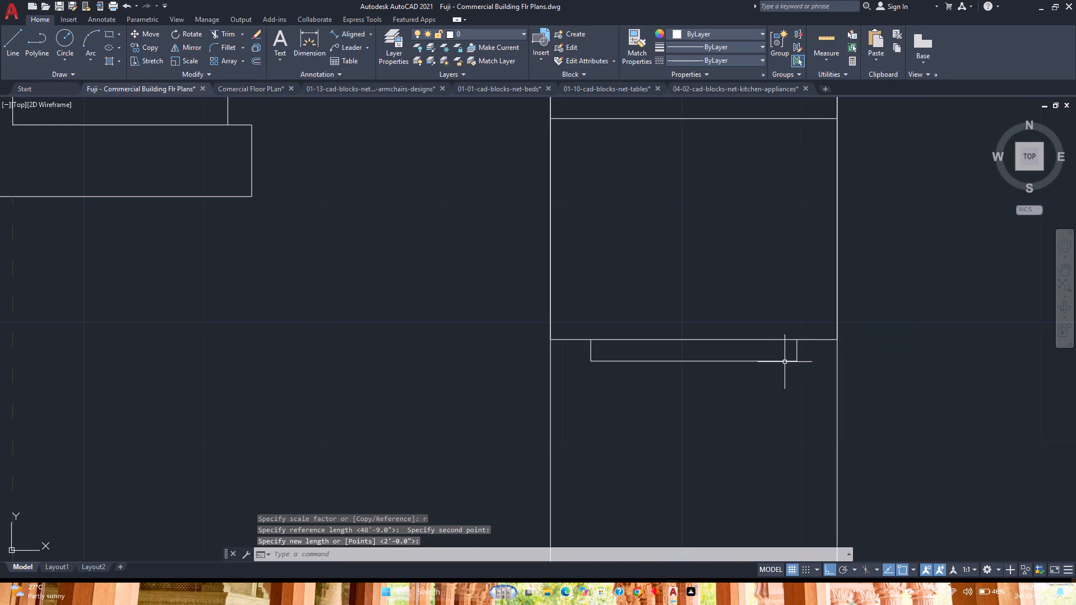
# Delete the two vertical construction lines on either side of the refrigerator.
pyautogui.scroll(-5, 759, 378)
pyautogui.click(789, 388)
pyautogui.click(664, 389)
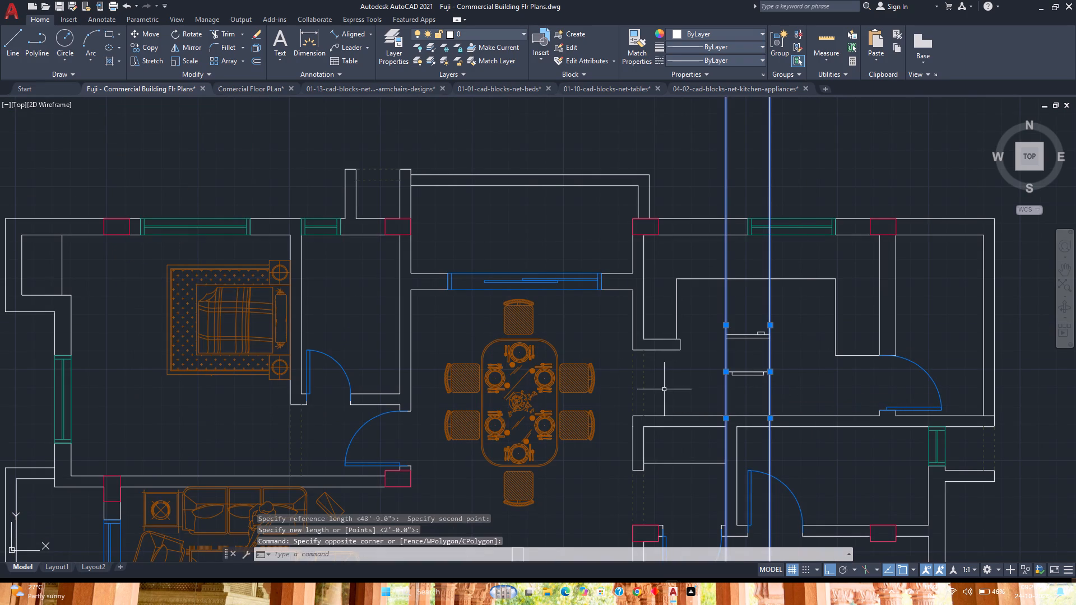
pyautogui.press('Delete')
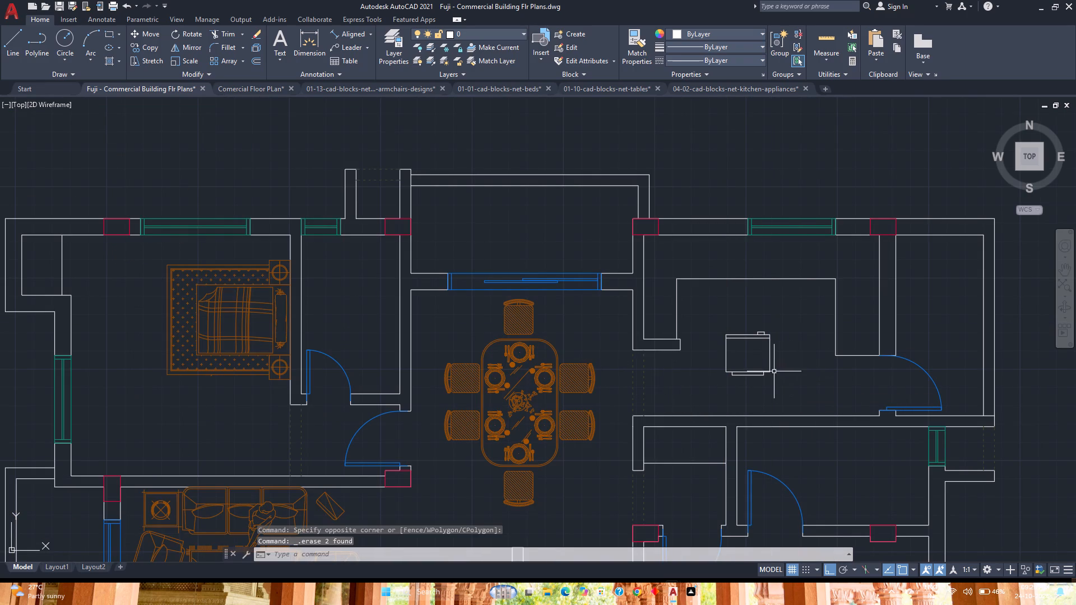
# Move the refrigerator straight down so its front left corner meets the top face of the kitchen's lower wall.
pyautogui.click(755, 371)
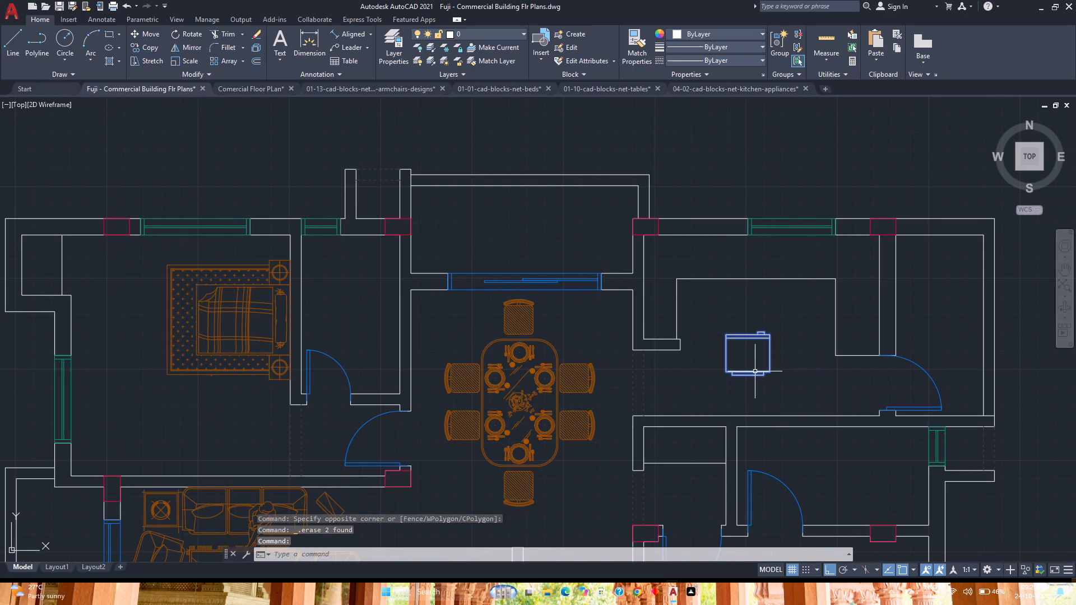
pyautogui.click(147, 37)
pyautogui.scroll(2, 699, 385)
pyautogui.middleClick(780, 409)
pyautogui.moveTo(780, 409); pyautogui.dragTo(727, 359, button='middle')
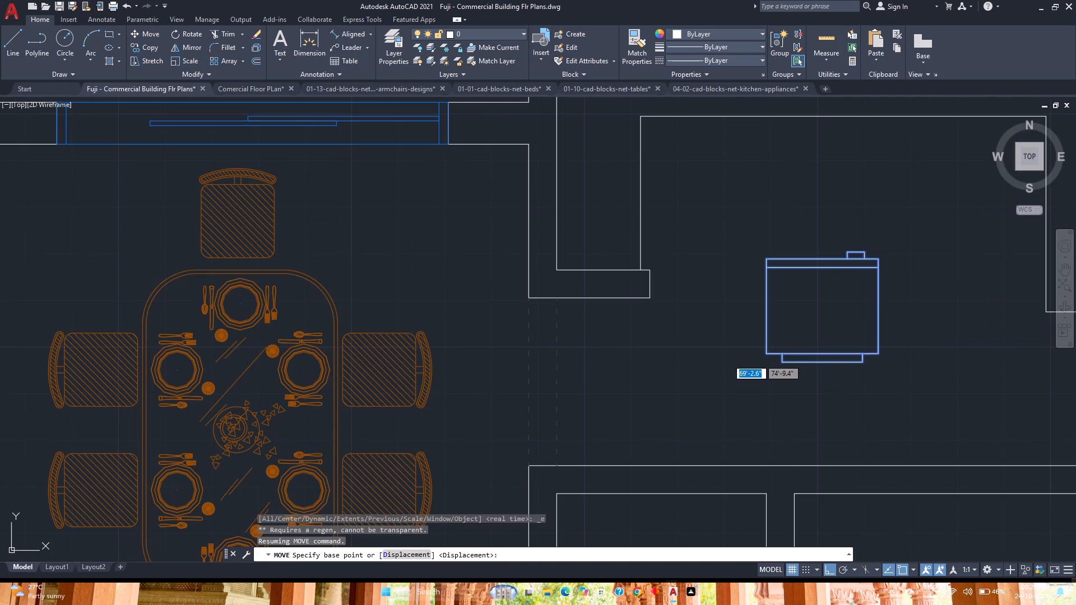
pyautogui.click(766, 355)
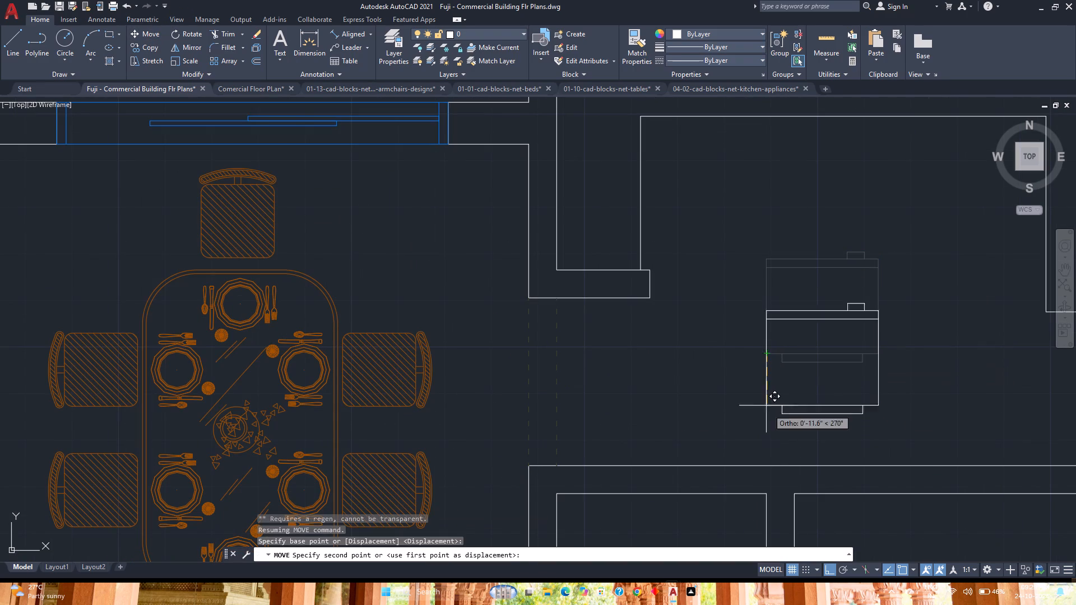
pyautogui.click(768, 466)
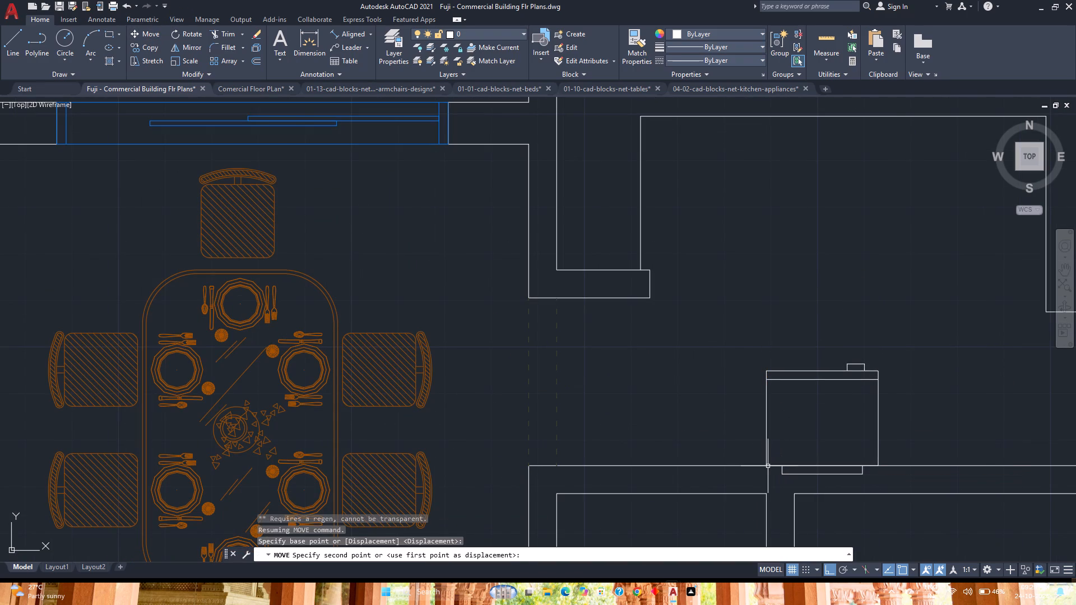
# Move the refrigerator right by the thickness of the partition wall below it, aligning its left side with that wall's right face.
pyautogui.middleClick(763, 465)
pyautogui.moveTo(762, 465); pyautogui.dragTo(507, 382, button='middle')
pyautogui.middleClick(507, 382)
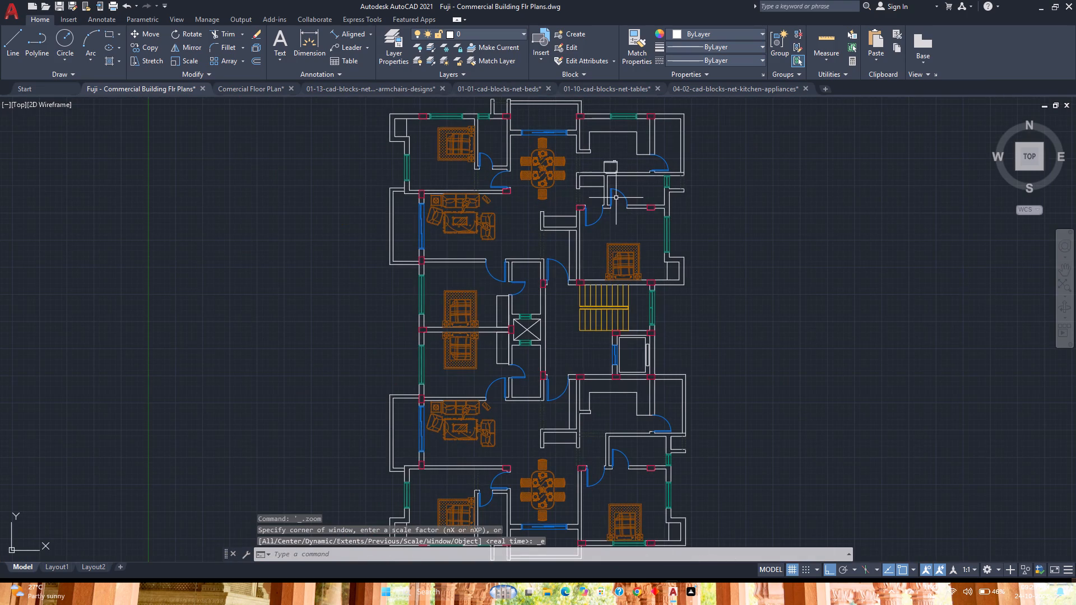
pyautogui.scroll(3, 611, 163)
pyautogui.middleClick(619, 178)
pyautogui.moveTo(619, 178); pyautogui.dragTo(605, 251, button='middle')
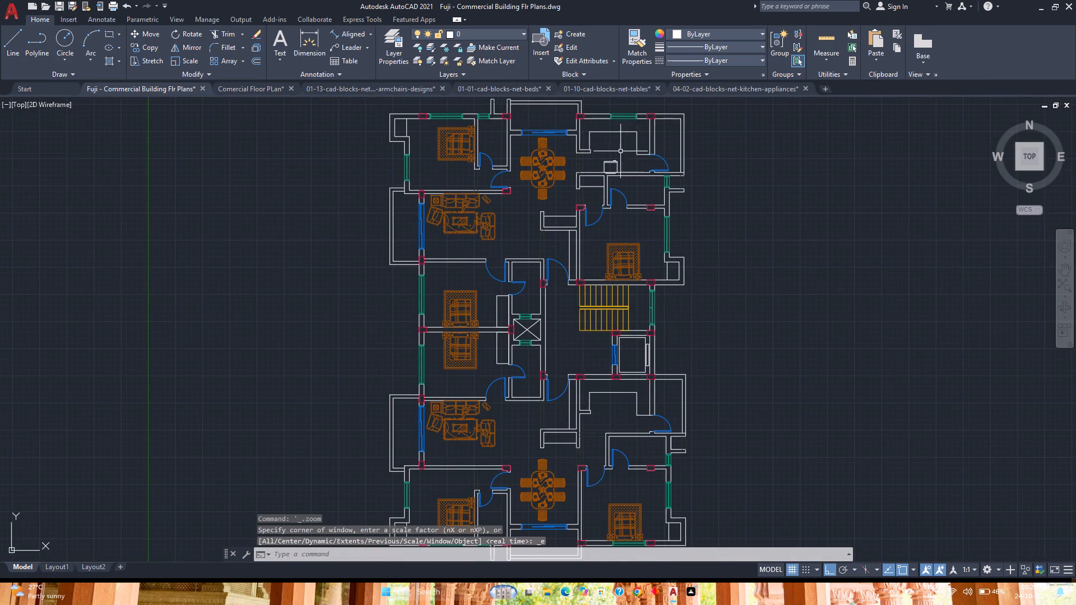
pyautogui.scroll(5, 623, 156)
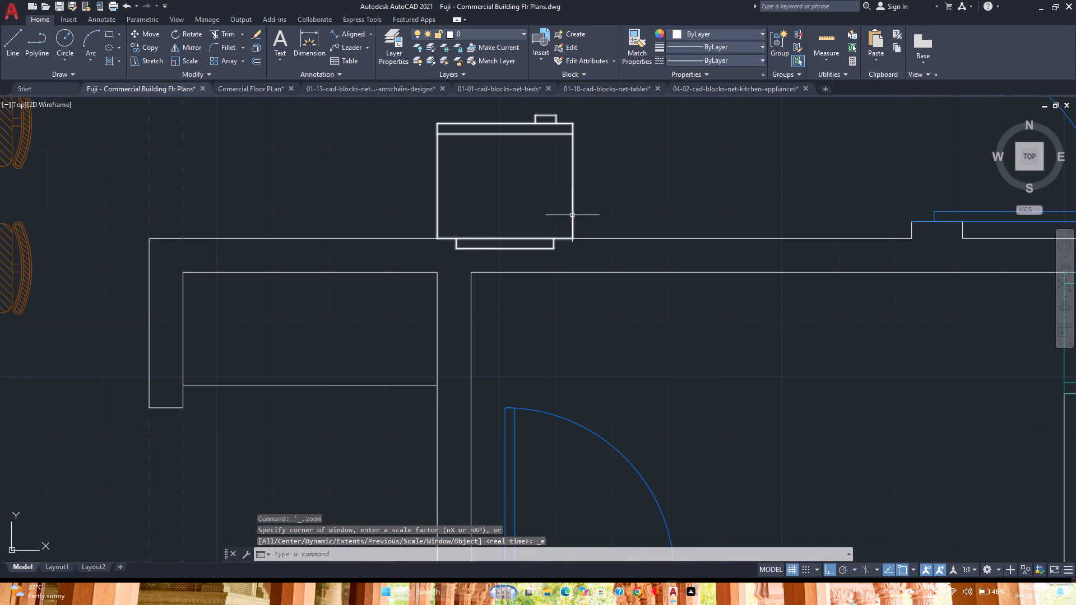
pyautogui.click(572, 215)
pyautogui.click(154, 34)
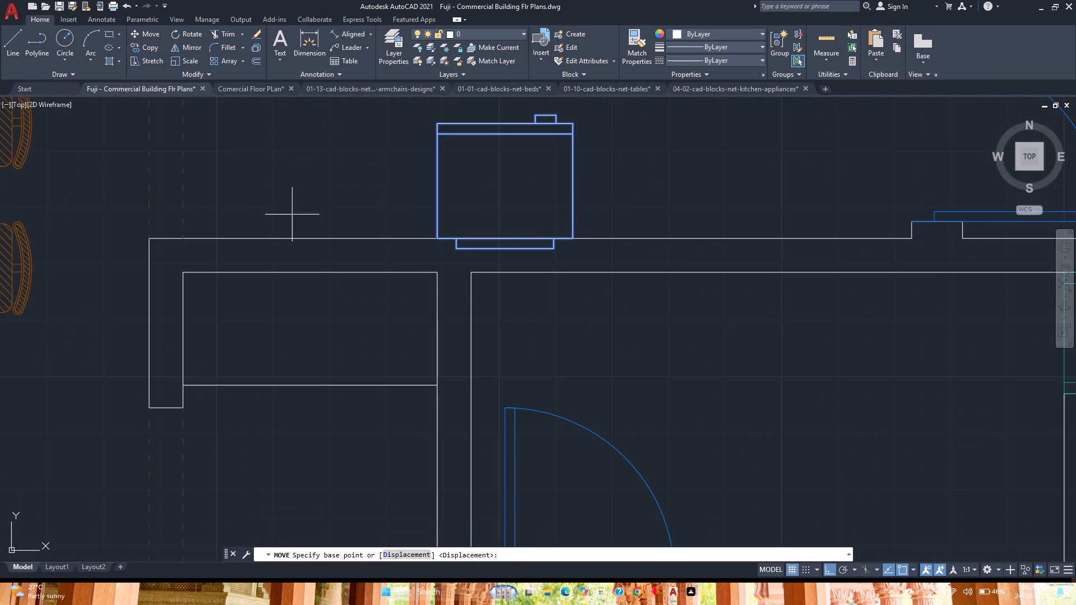
pyautogui.click(437, 273)
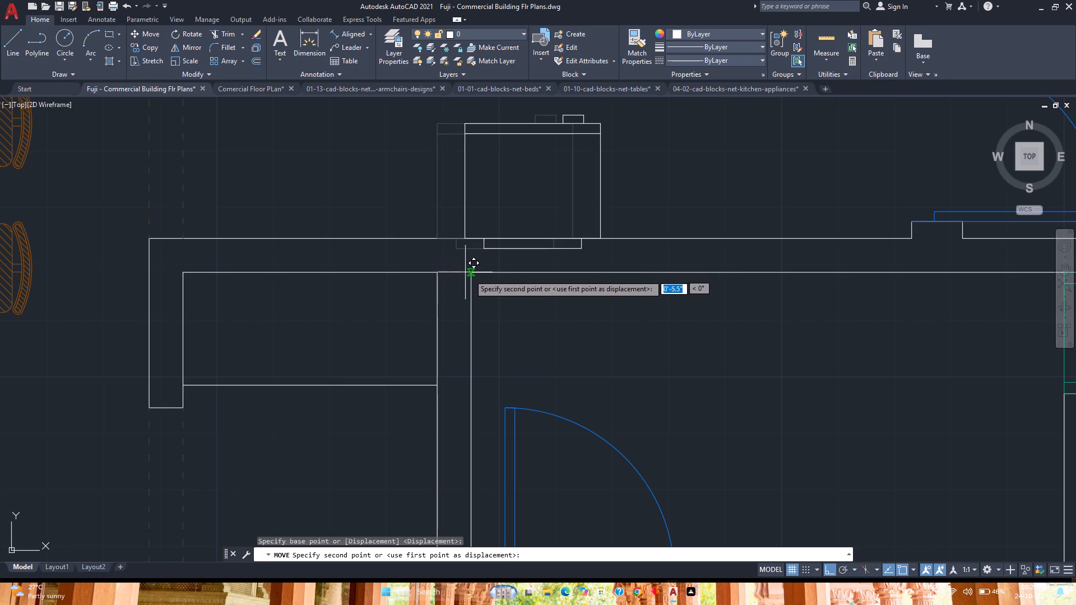
pyautogui.click(470, 274)
# Move the refrigerator up 1.8" so the edge of its front handle strip rests on the wall line.
pyautogui.click(504, 250)
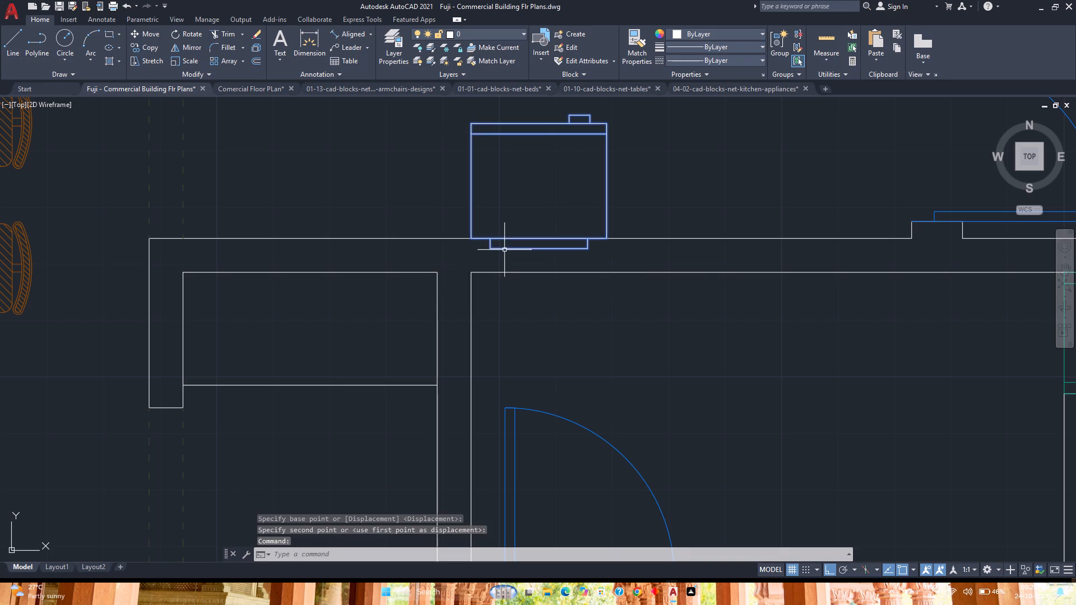
pyautogui.click(141, 30)
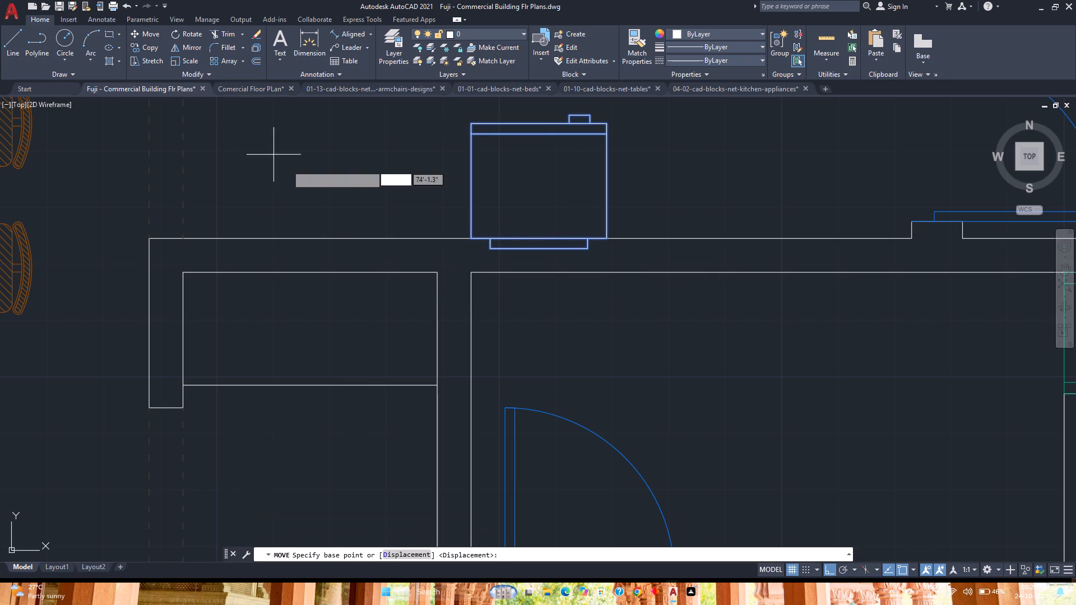
pyautogui.scroll(1, 483, 250)
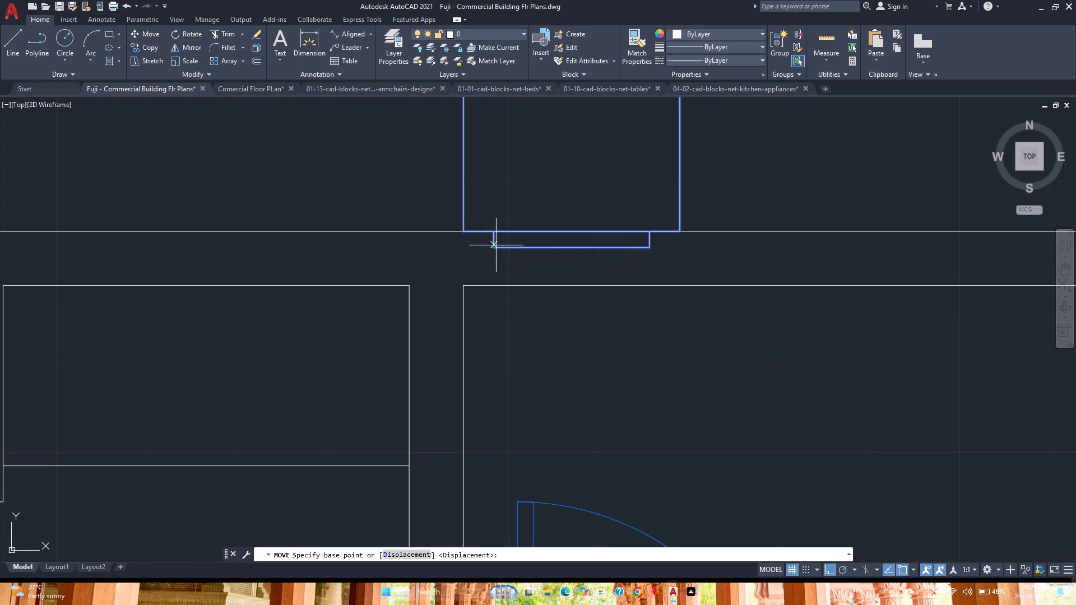
pyautogui.click(495, 248)
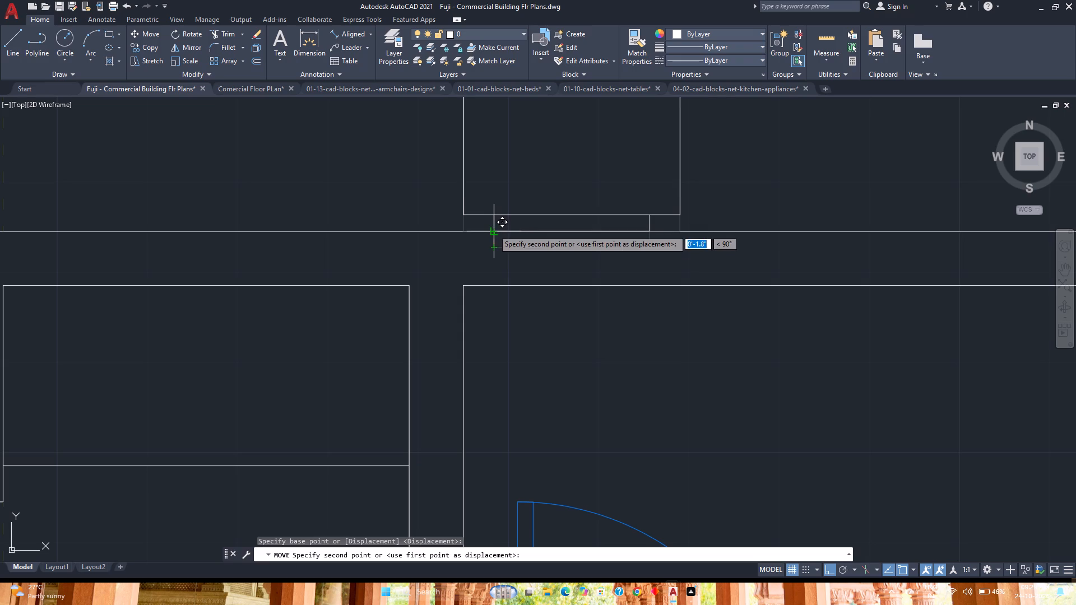
pyautogui.click(493, 230)
pyautogui.scroll(-3, 497, 257)
pyautogui.press('Escape')
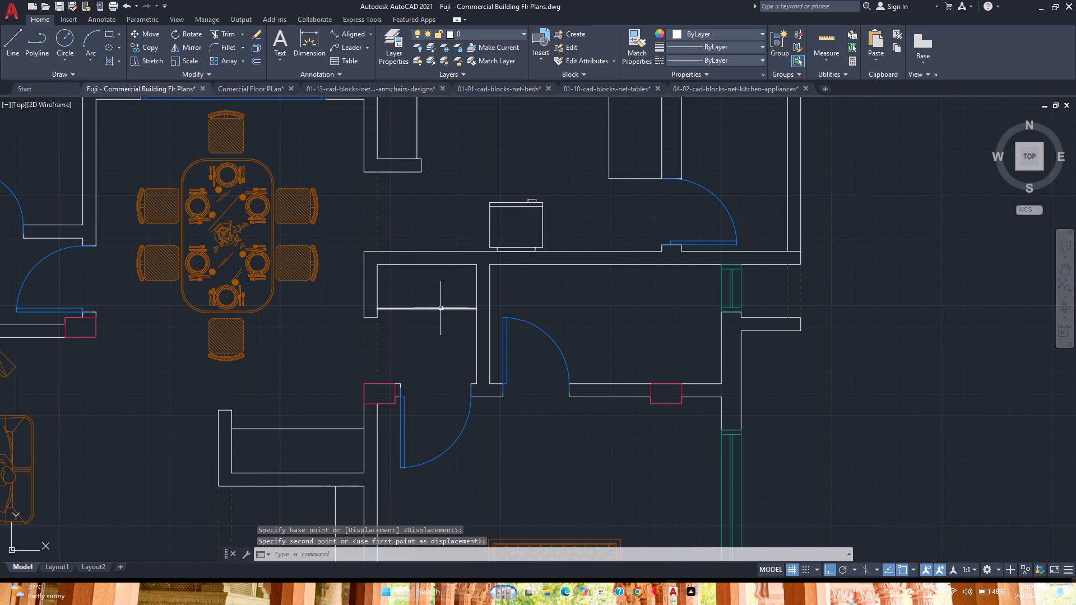
# Save the drawing.
pyautogui.hotkey('ctrl', 's')
# Copy the refrigerator 40' straight down into the lower apartment's kitchen, using matching wall points as base and destination.
pyautogui.scroll(-2, 437, 288)
pyautogui.moveTo(437, 288); pyautogui.dragTo(604, 280, button='middle')
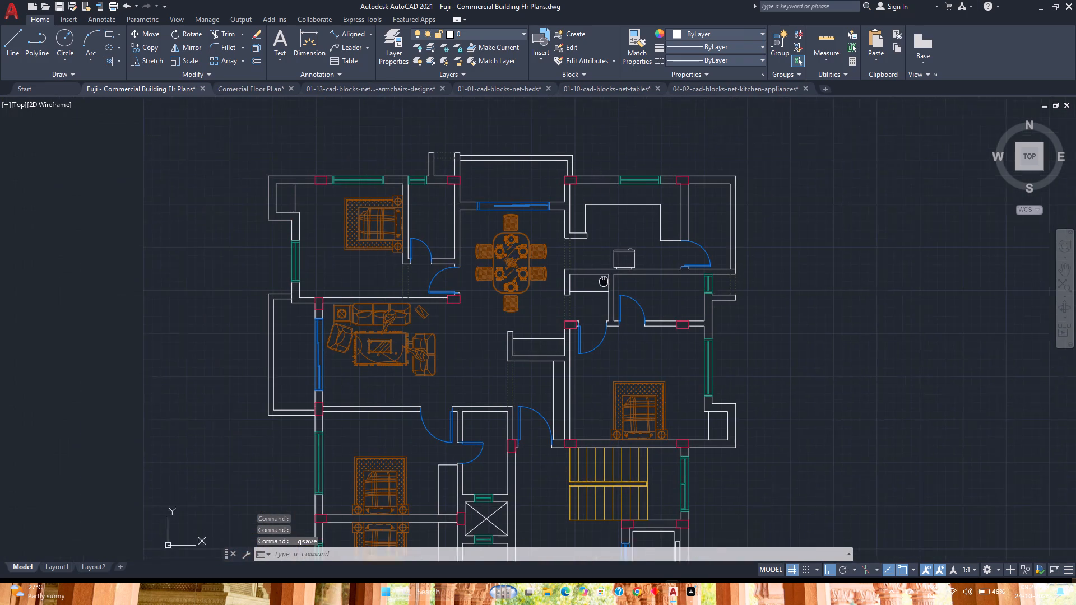
pyautogui.moveTo(604, 280); pyautogui.dragTo(605, 280, button='middle')
pyautogui.middleClick(605, 280)
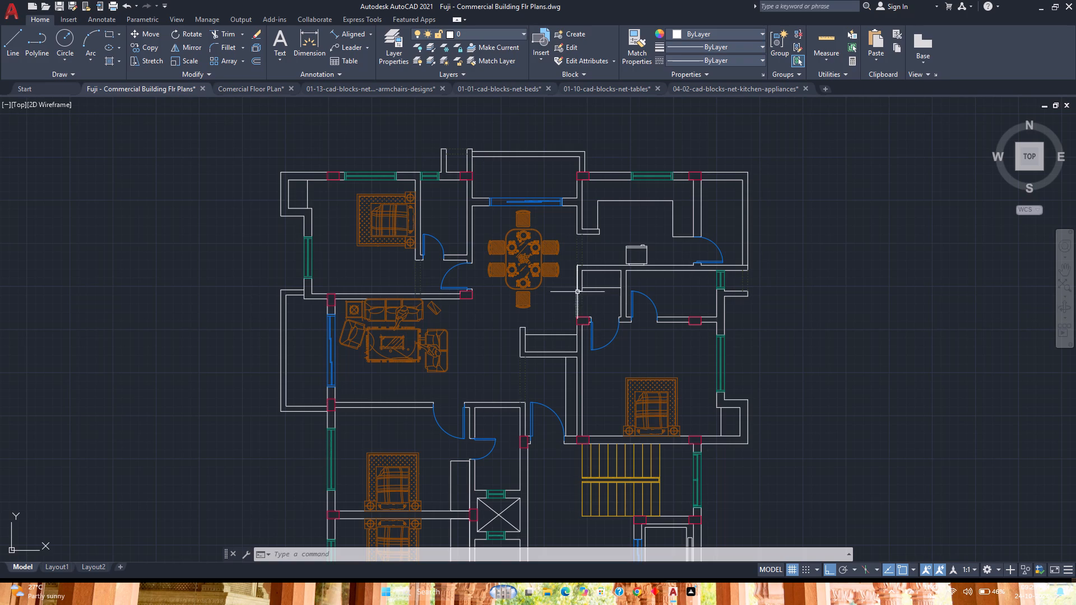
pyautogui.scroll(-2, 607, 341)
pyautogui.moveTo(602, 412); pyautogui.dragTo(592, 315, button='middle')
pyautogui.middleClick(592, 315)
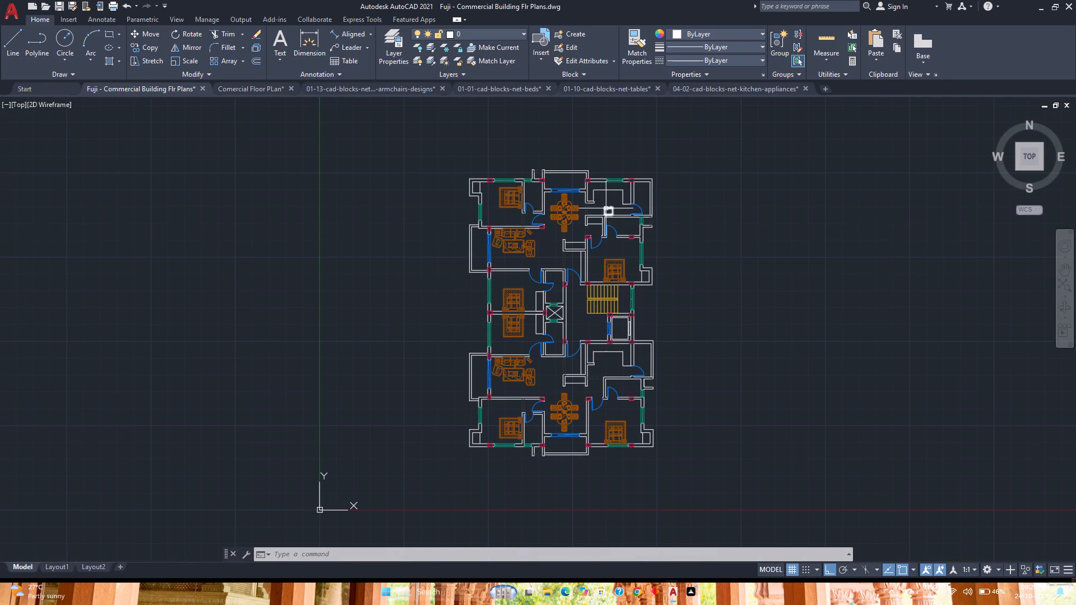
pyautogui.click(606, 208)
pyautogui.scroll(3, 600, 231)
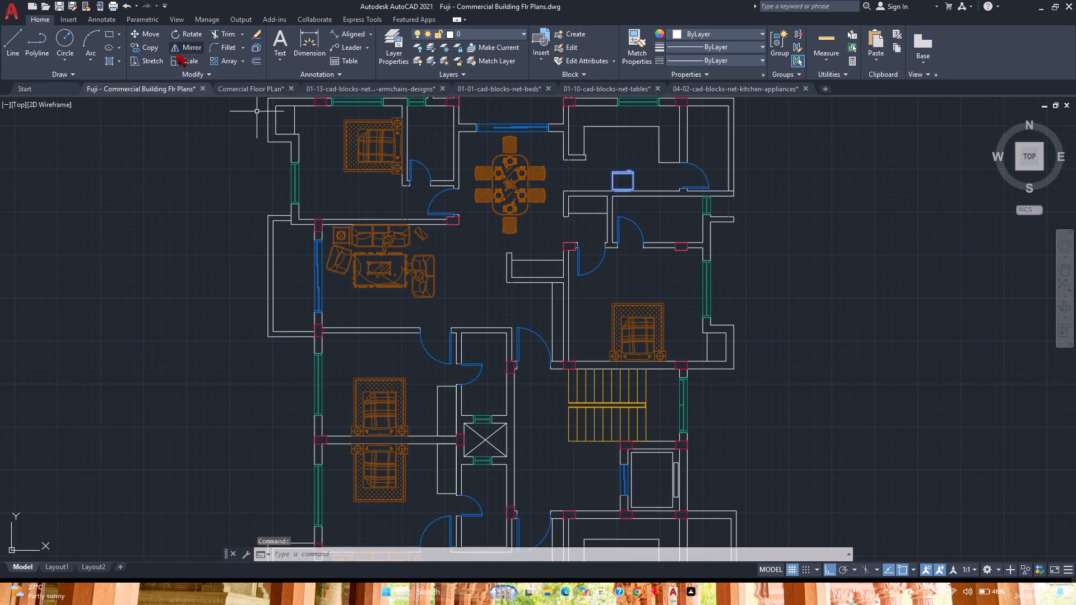
pyautogui.click(157, 49)
pyautogui.moveTo(563, 408); pyautogui.dragTo(558, 309, button='middle')
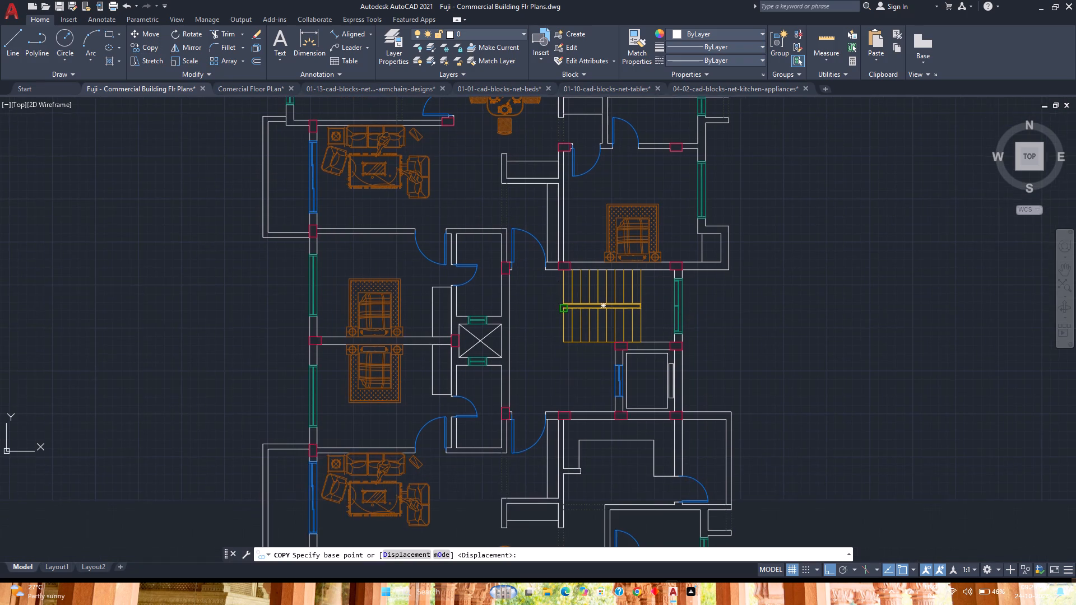
pyautogui.moveTo(558, 309); pyautogui.dragTo(551, 392, button='middle')
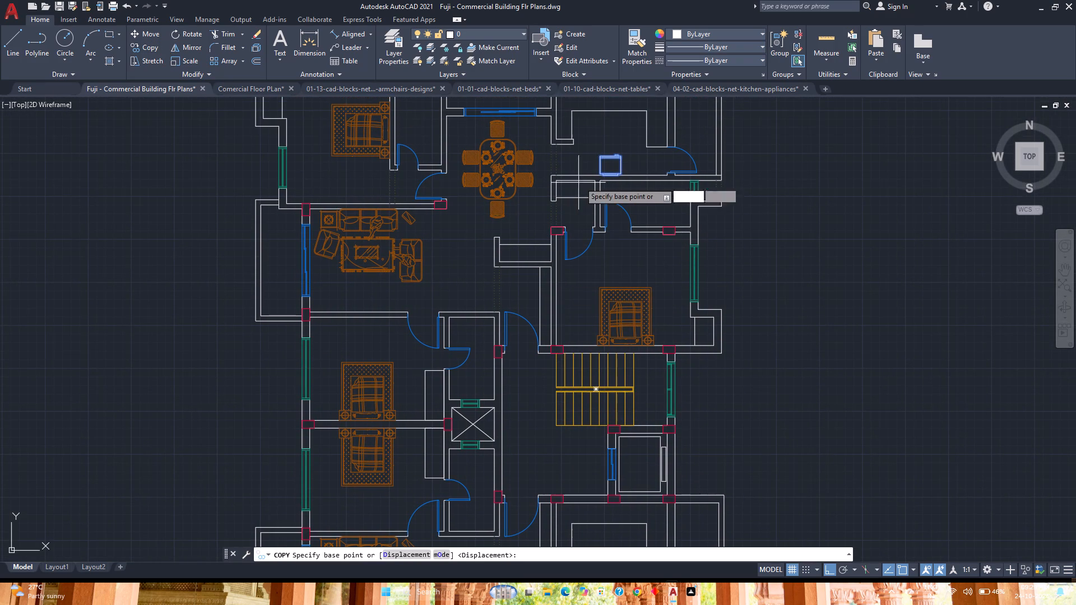
pyautogui.click(592, 180)
pyautogui.scroll(-2, 592, 180)
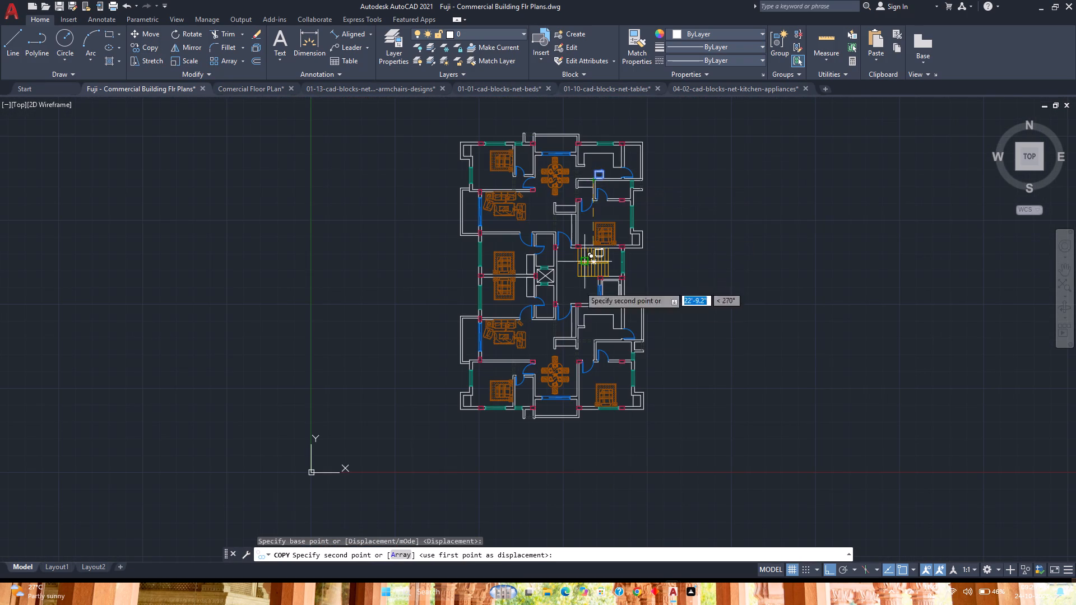
pyautogui.scroll(3, 593, 339)
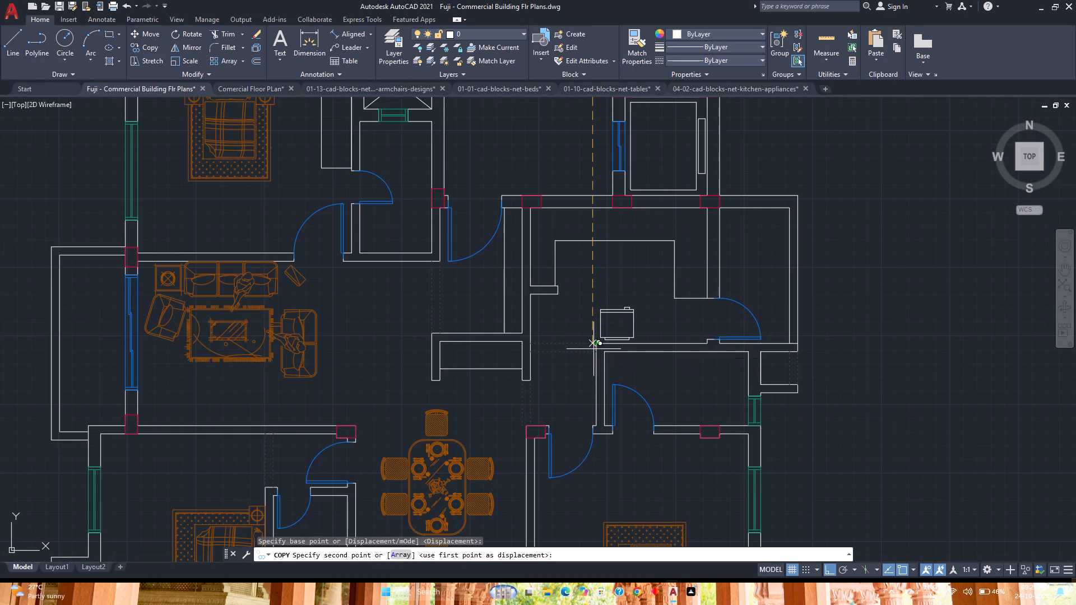
pyautogui.scroll(2, 598, 351)
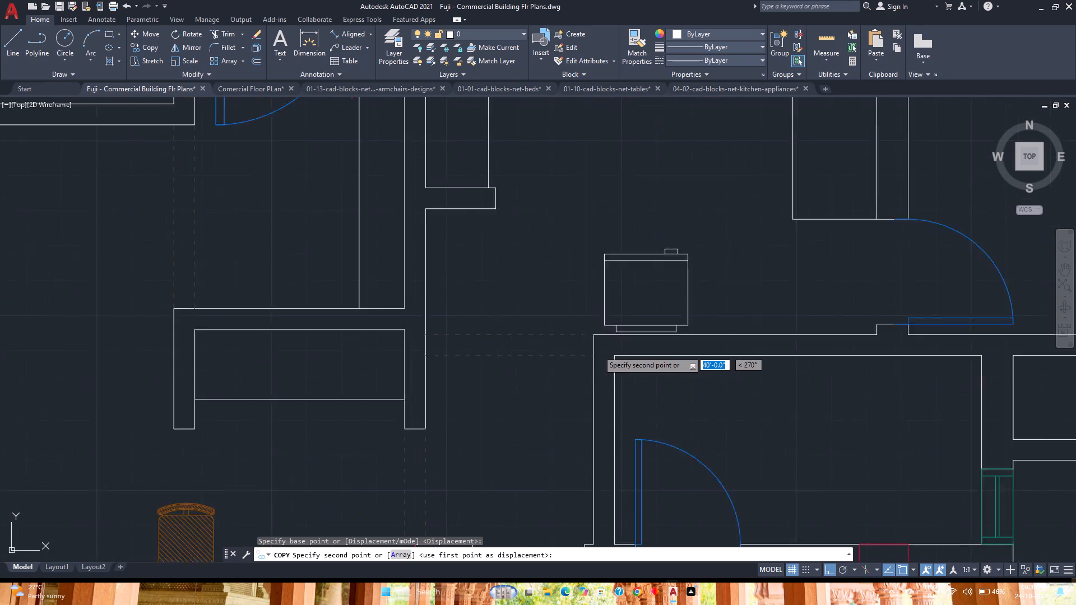
pyautogui.scroll(1, 598, 351)
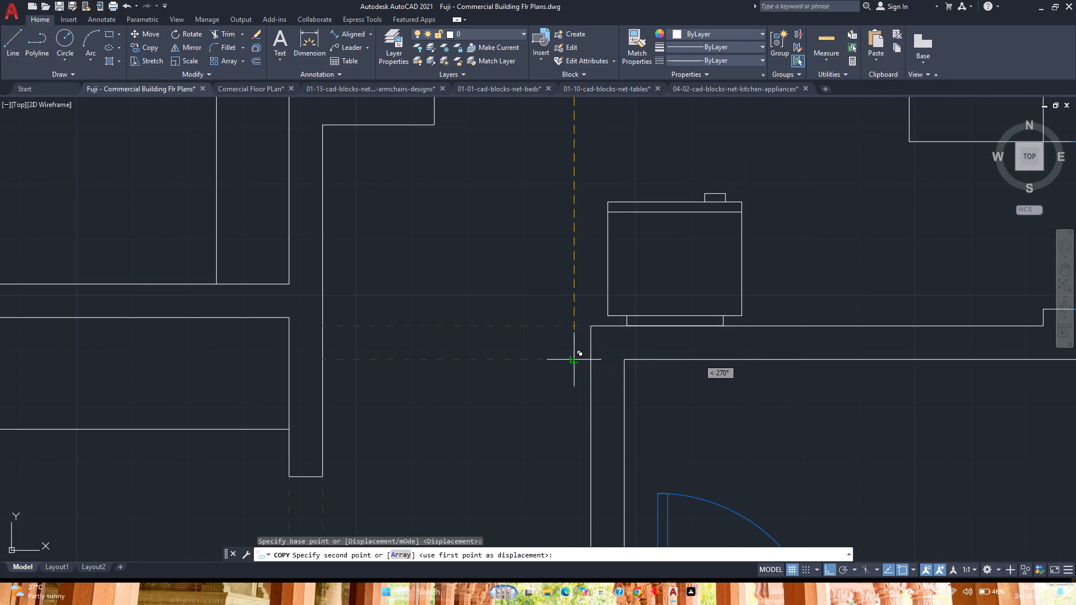
pyautogui.click(573, 359)
pyautogui.press('Escape')
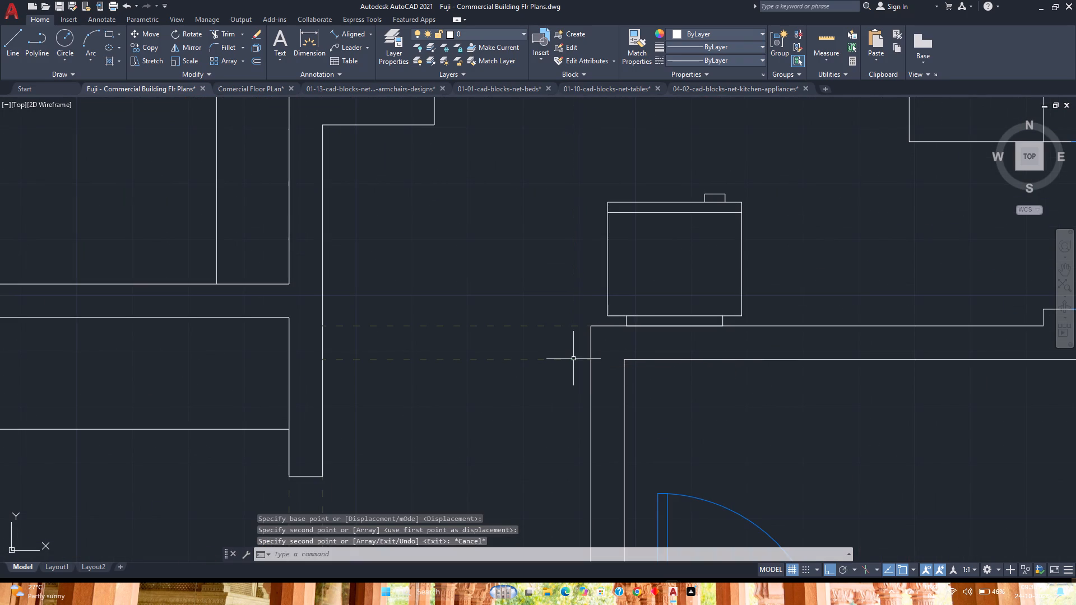
# Save the drawing with the copied refrigerator.
pyautogui.hotkey('ctrl', 's')
pyautogui.scroll(-3, 573, 359)
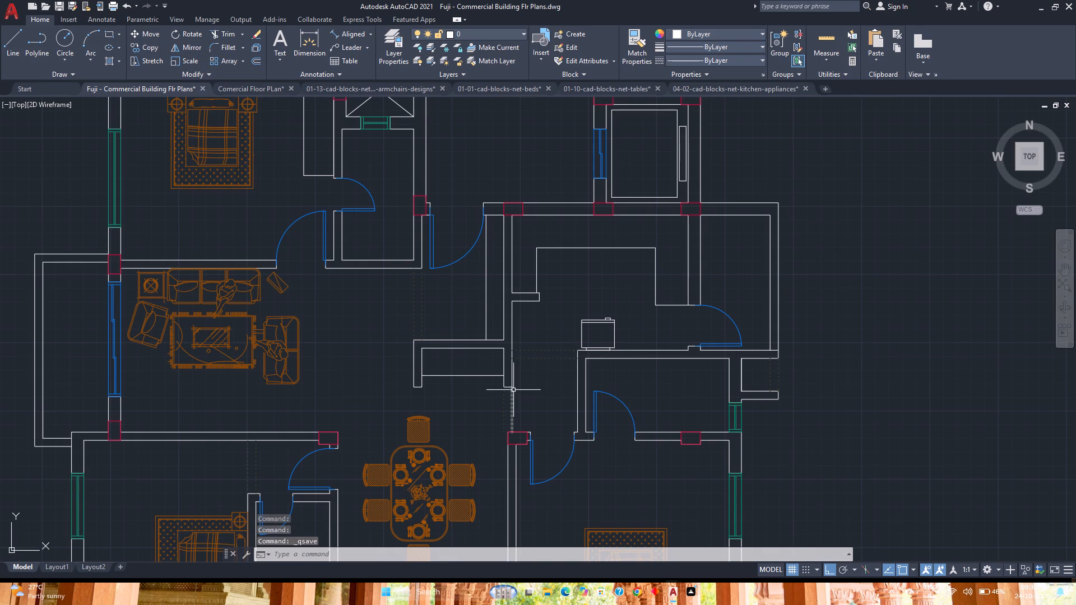
# Review the furniture and refrigerator placement across both apartments of the floor plan.
pyautogui.scroll(-1, 513, 390)
pyautogui.scroll(1, 513, 385)
pyautogui.moveTo(516, 387); pyautogui.dragTo(568, 426, button='middle')
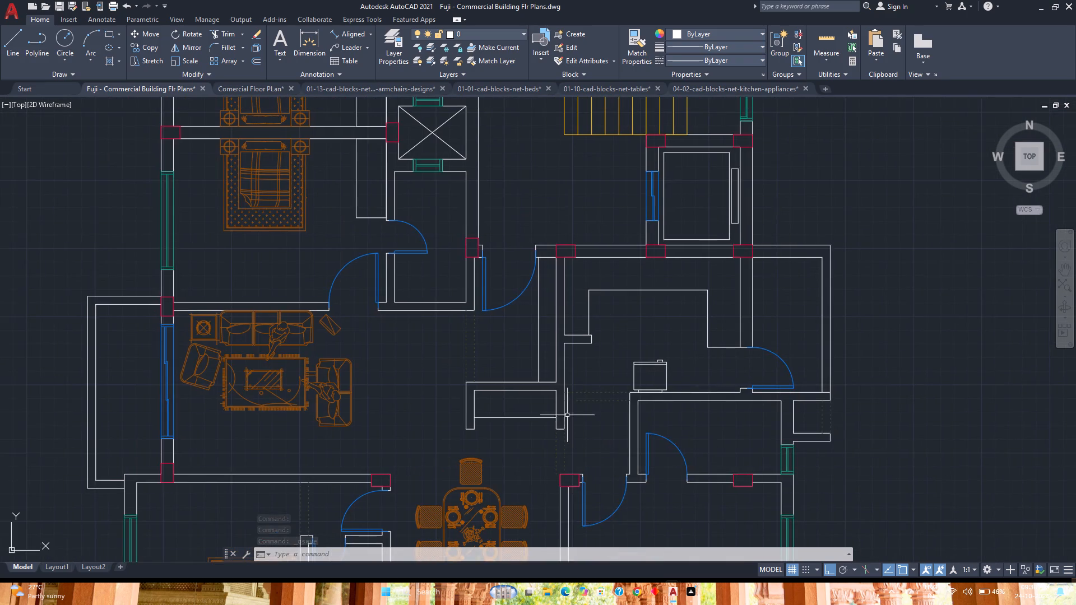
pyautogui.scroll(-2, 560, 398)
pyautogui.moveTo(574, 279); pyautogui.dragTo(585, 353, button='middle')
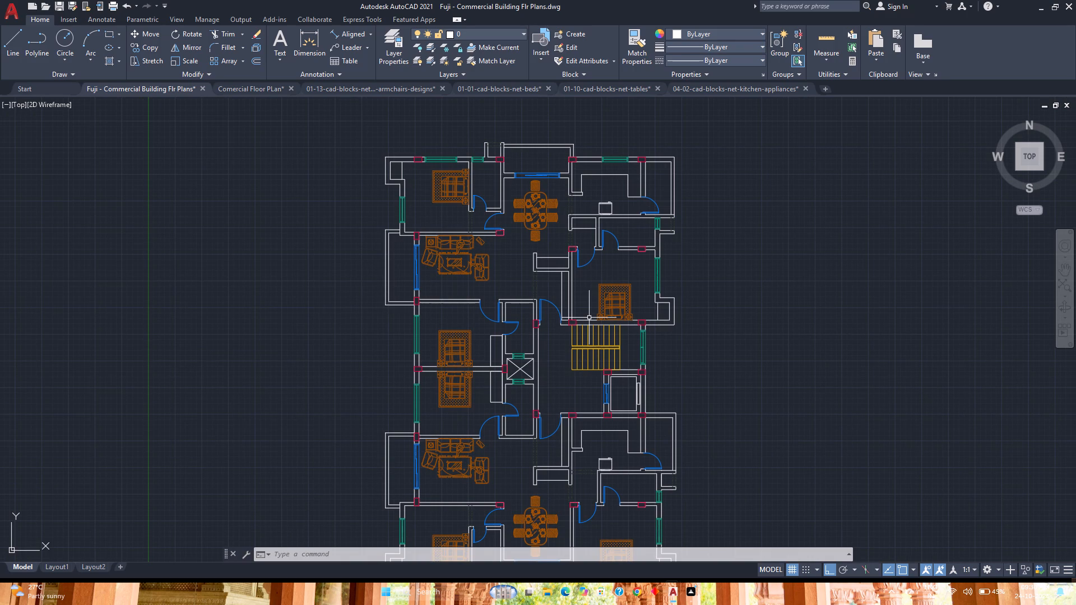
pyautogui.scroll(2, 525, 225)
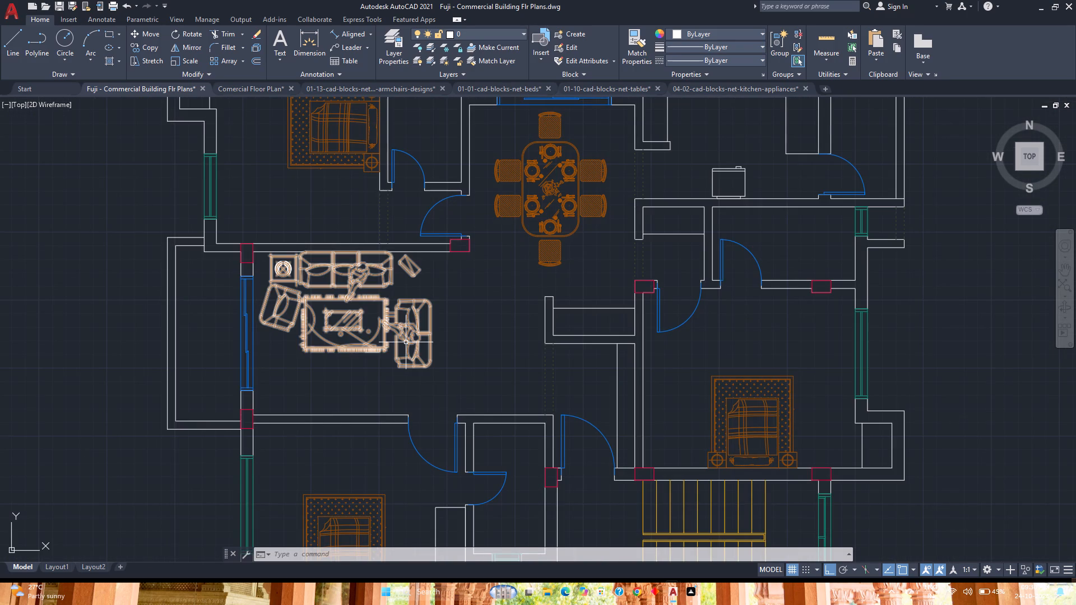
pyautogui.moveTo(415, 354); pyautogui.dragTo(397, 383, button='middle')
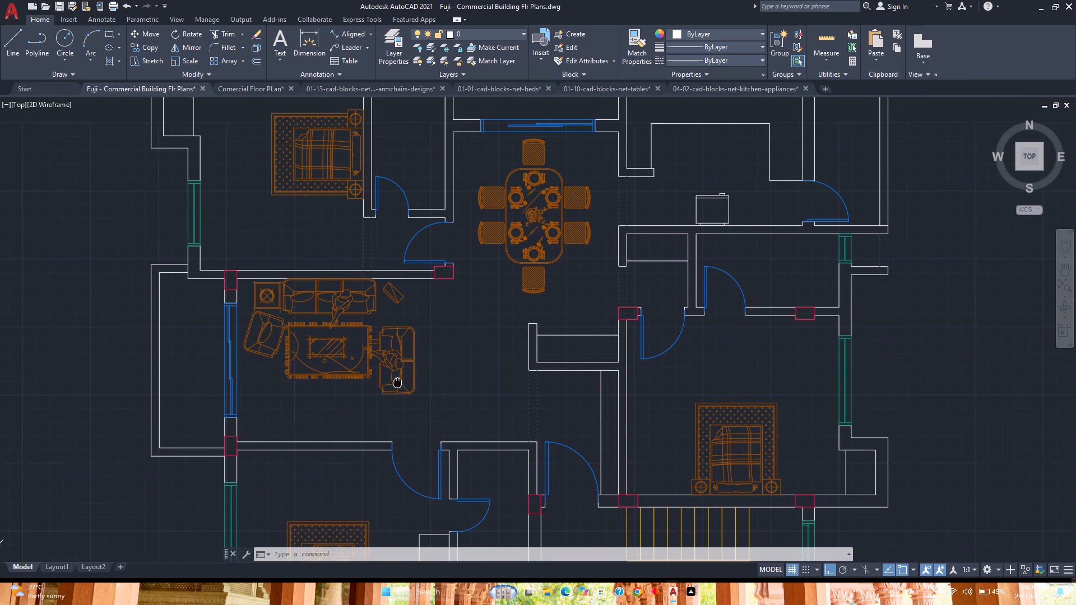
pyautogui.moveTo(397, 383); pyautogui.dragTo(365, 424, button='middle')
pyautogui.scroll(-3, 437, 347)
pyautogui.scroll(3, 490, 359)
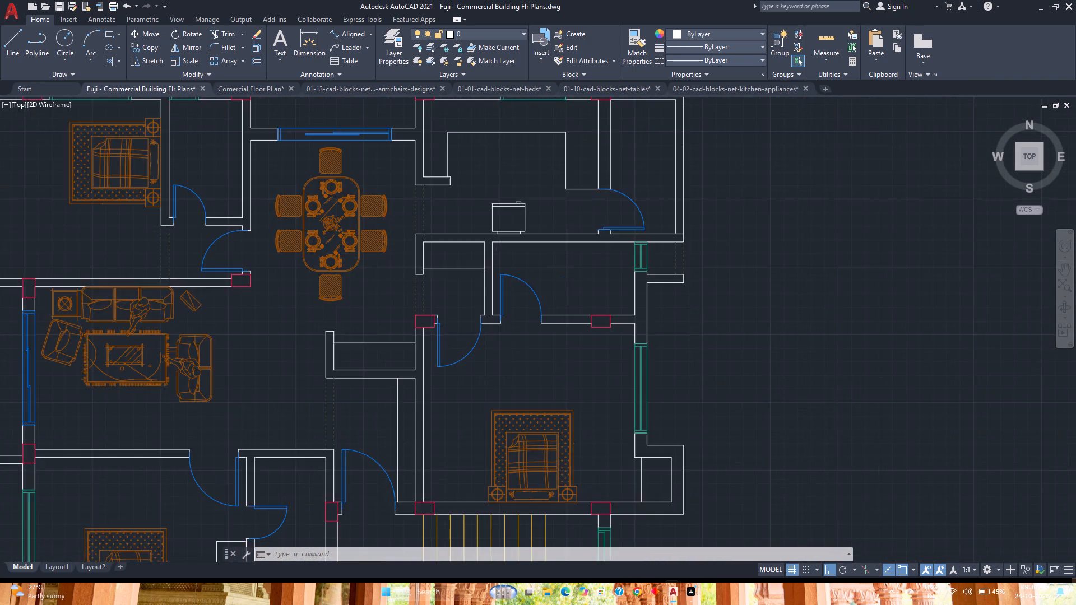
pyautogui.scroll(2, 490, 359)
pyautogui.scroll(-3, 490, 359)
pyautogui.moveTo(468, 371); pyautogui.dragTo(494, 335, button='middle')
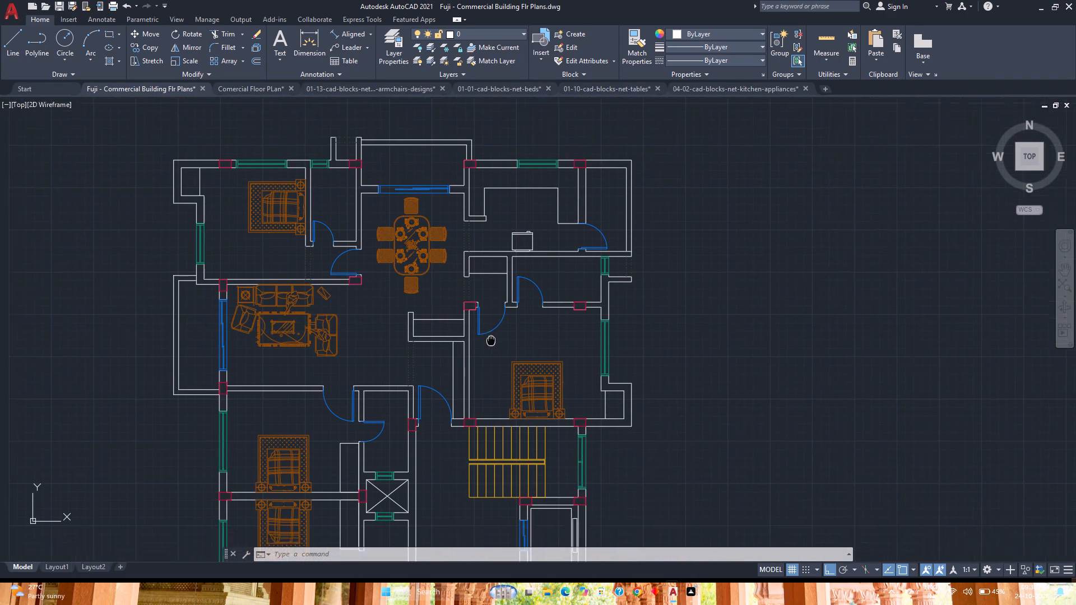
pyautogui.moveTo(494, 335); pyautogui.dragTo(521, 290, button='middle')
pyautogui.middleClick(521, 290)
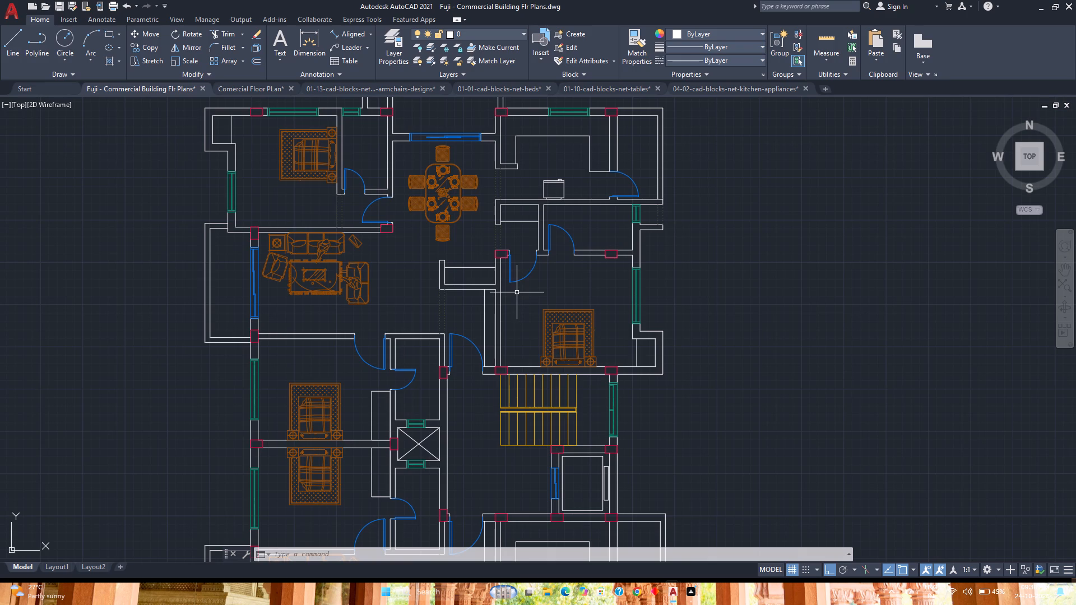
# Offset the inner east wall line above the window by 3' in the small room below the lower apartment's kitchen.
pyautogui.moveTo(592, 464); pyautogui.dragTo(605, 307, button='middle')
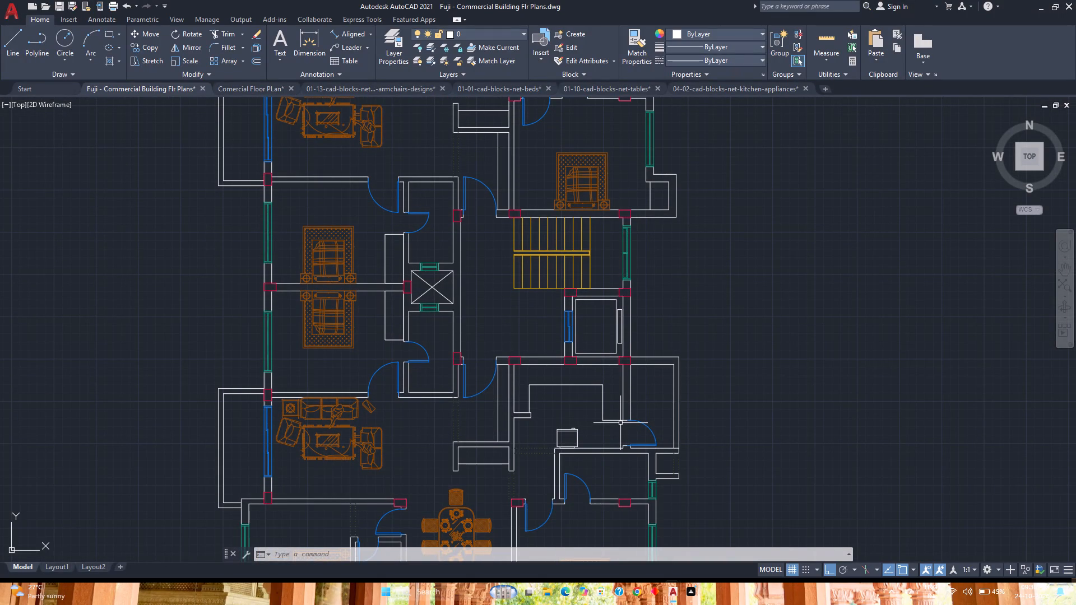
pyautogui.moveTo(624, 438); pyautogui.dragTo(618, 328, button='middle')
pyautogui.middleClick(618, 328)
pyautogui.scroll(2, 630, 357)
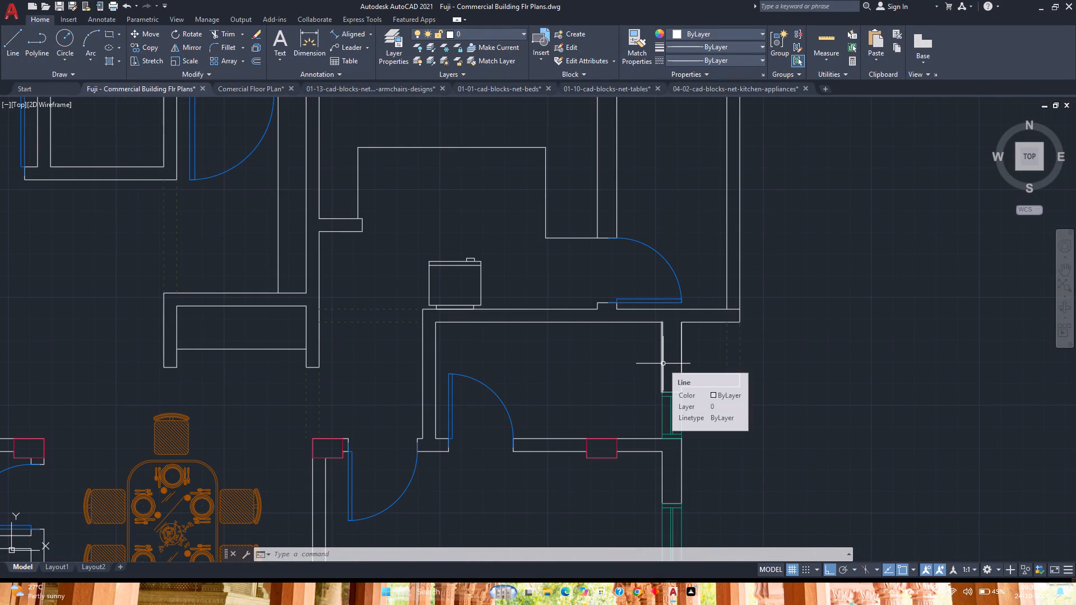
pyautogui.click(663, 364)
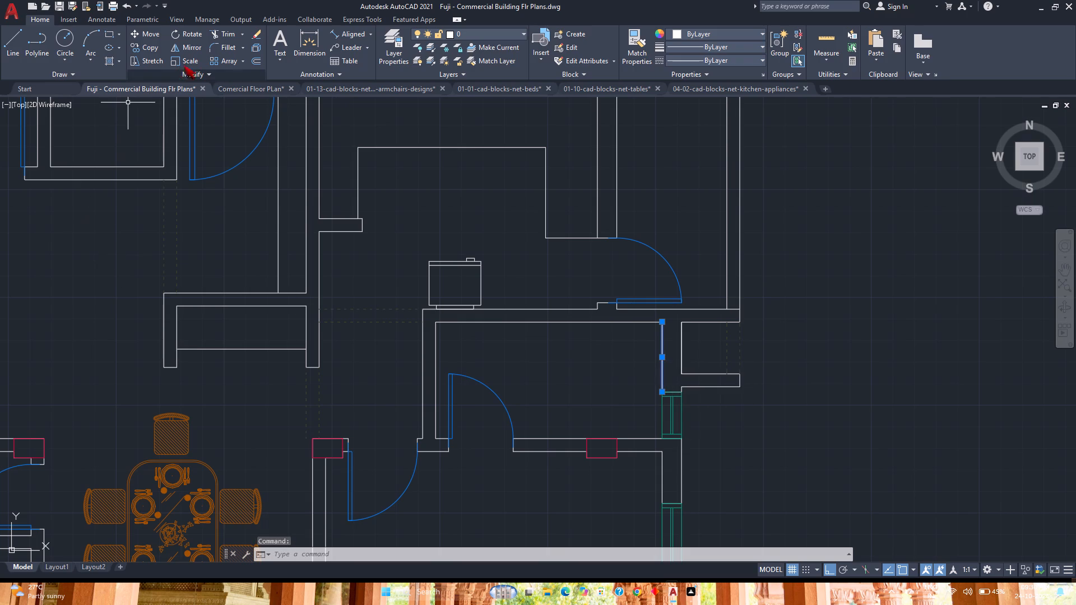
pyautogui.click(259, 61)
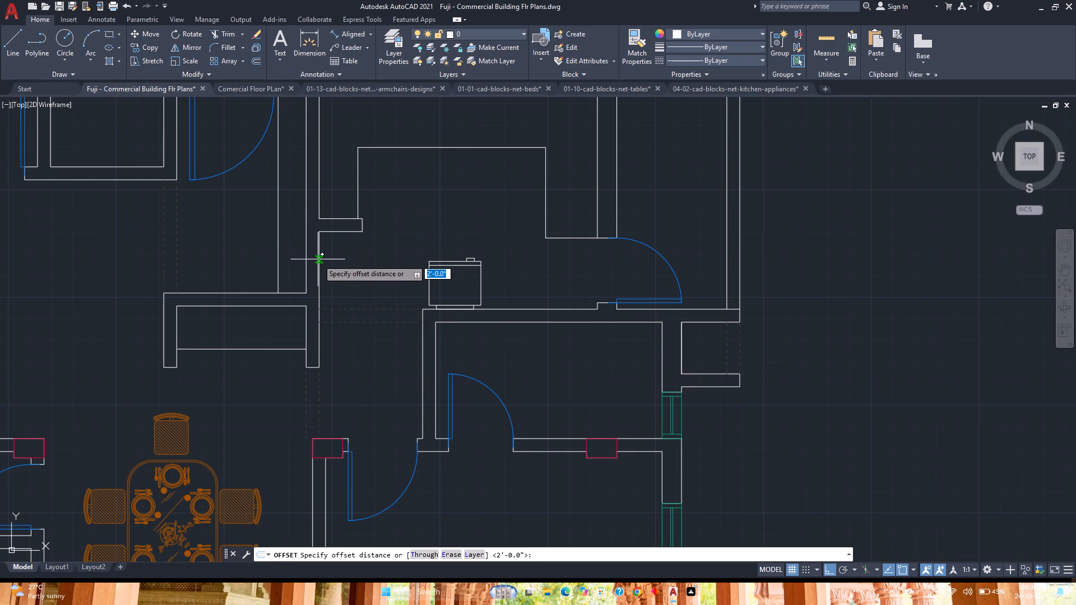
pyautogui.press('3')
pyautogui.press("'")
pyautogui.press('Return')
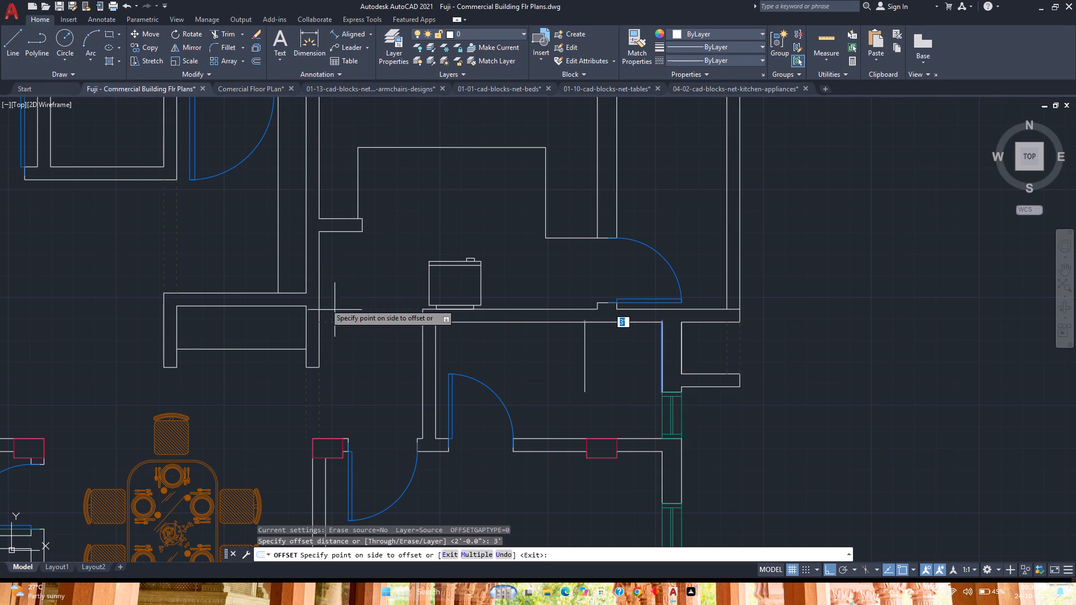